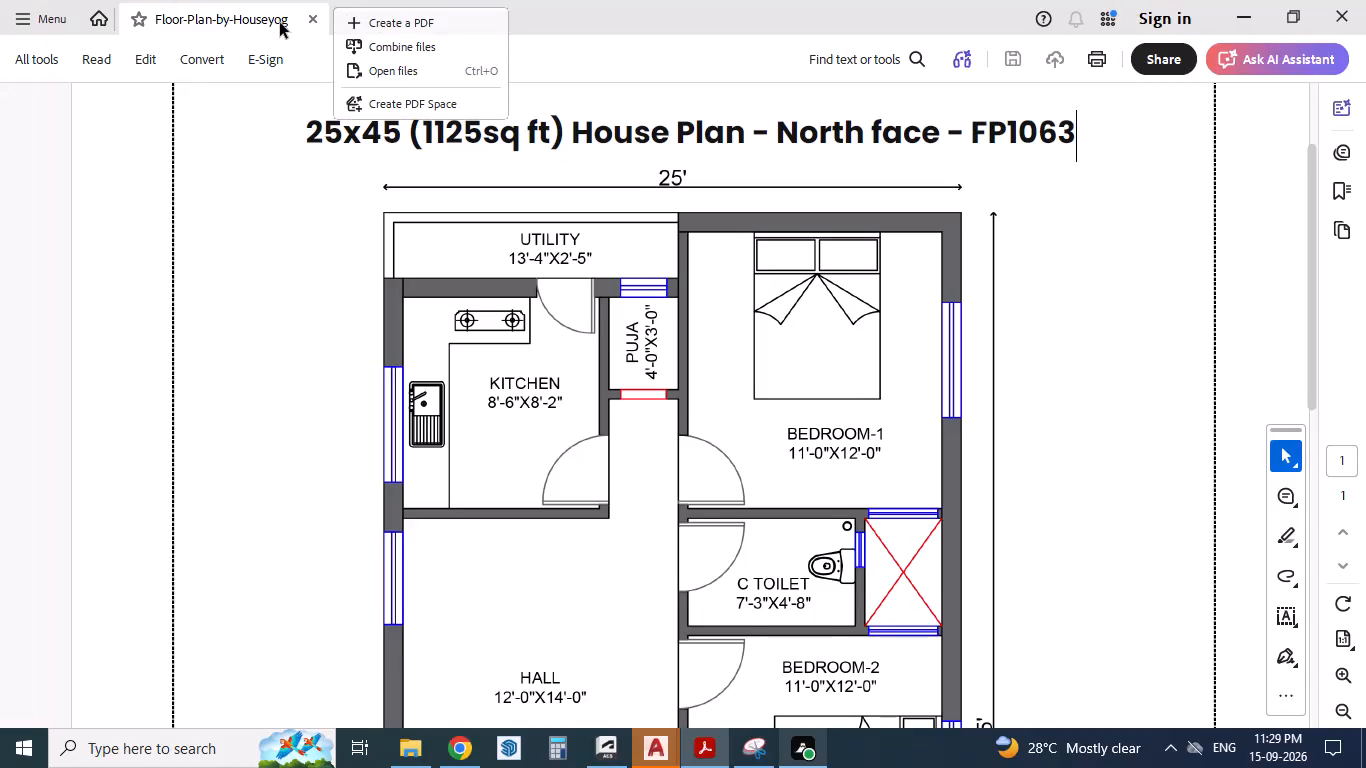
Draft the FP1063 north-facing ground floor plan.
Close the Floor-Plan-by-Houseyog document, leaving no blank new document open.
{"action": "left_click", "coordinate": [341, 15]}
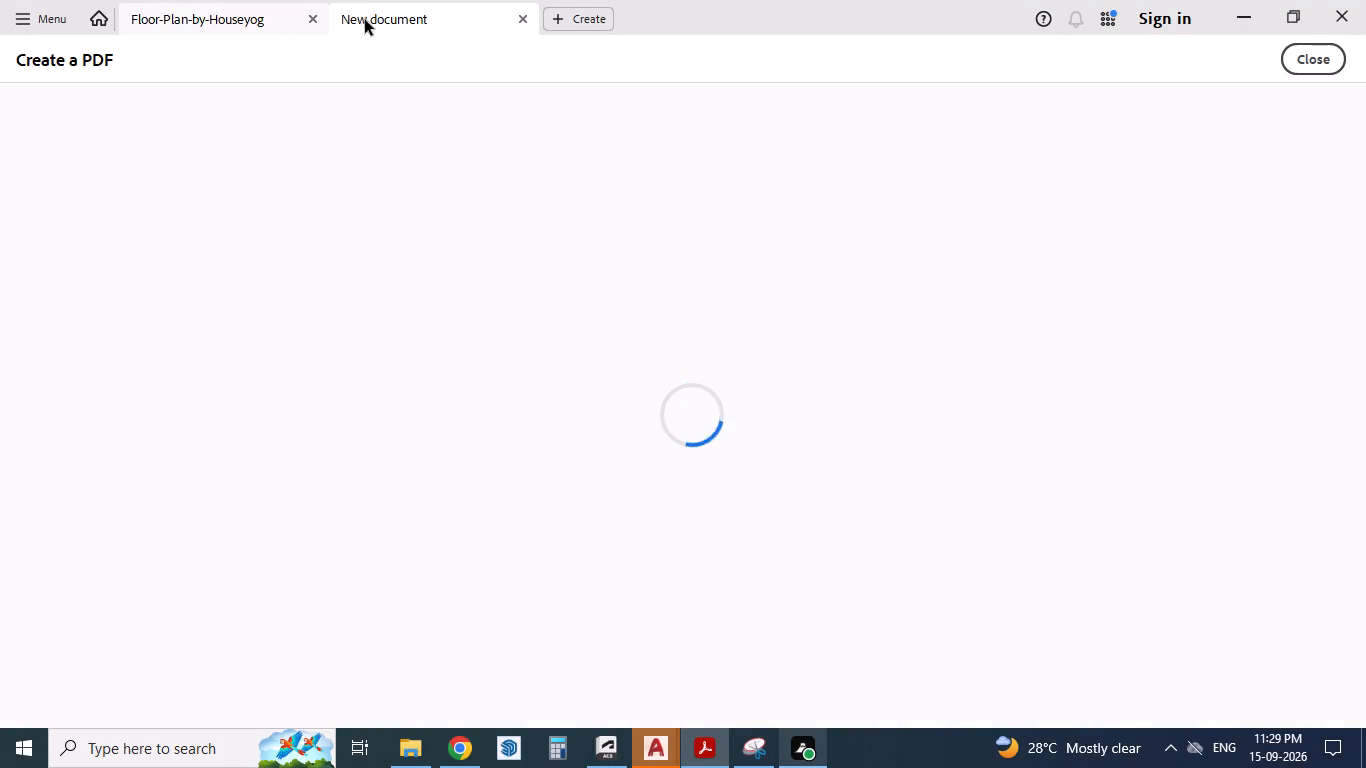
{"action": "left_click", "coordinate": [520, 17]}
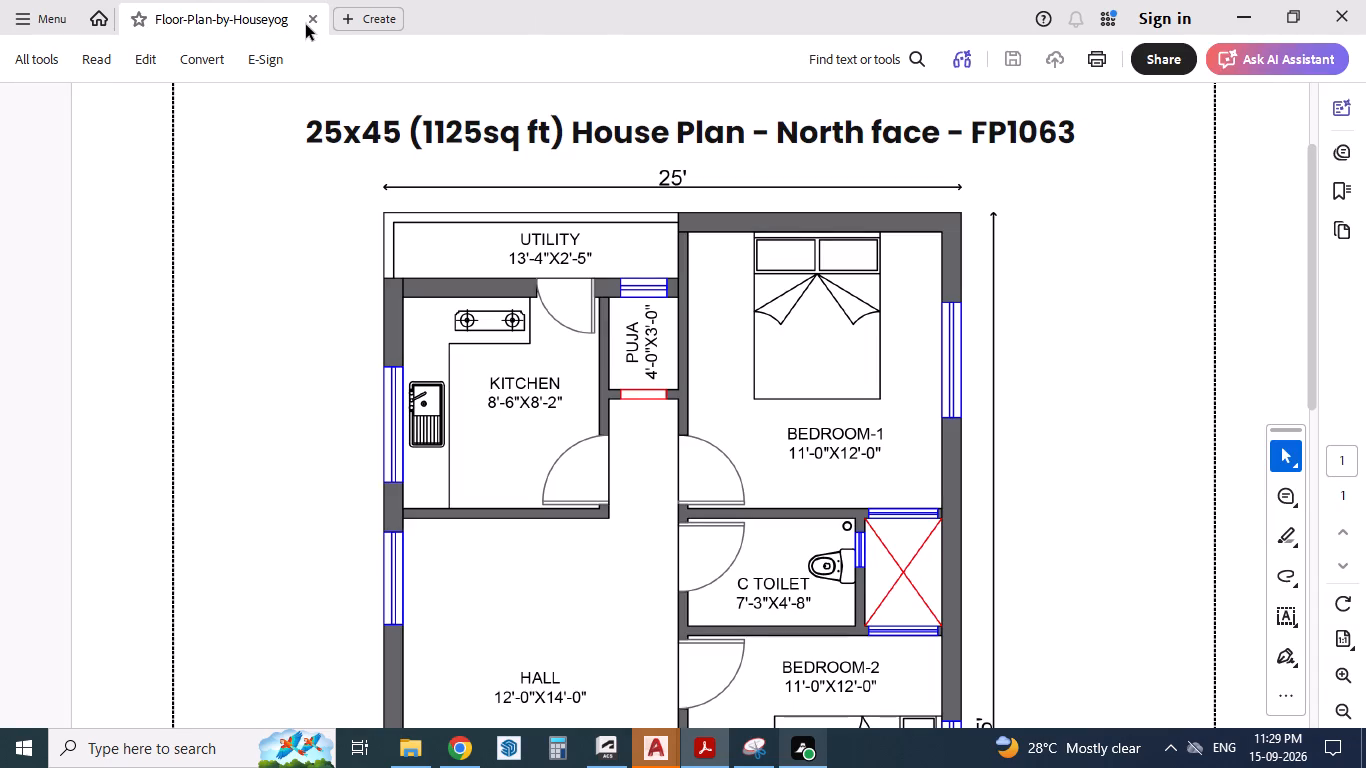
{"action": "left_click", "coordinate": [315, 19]}
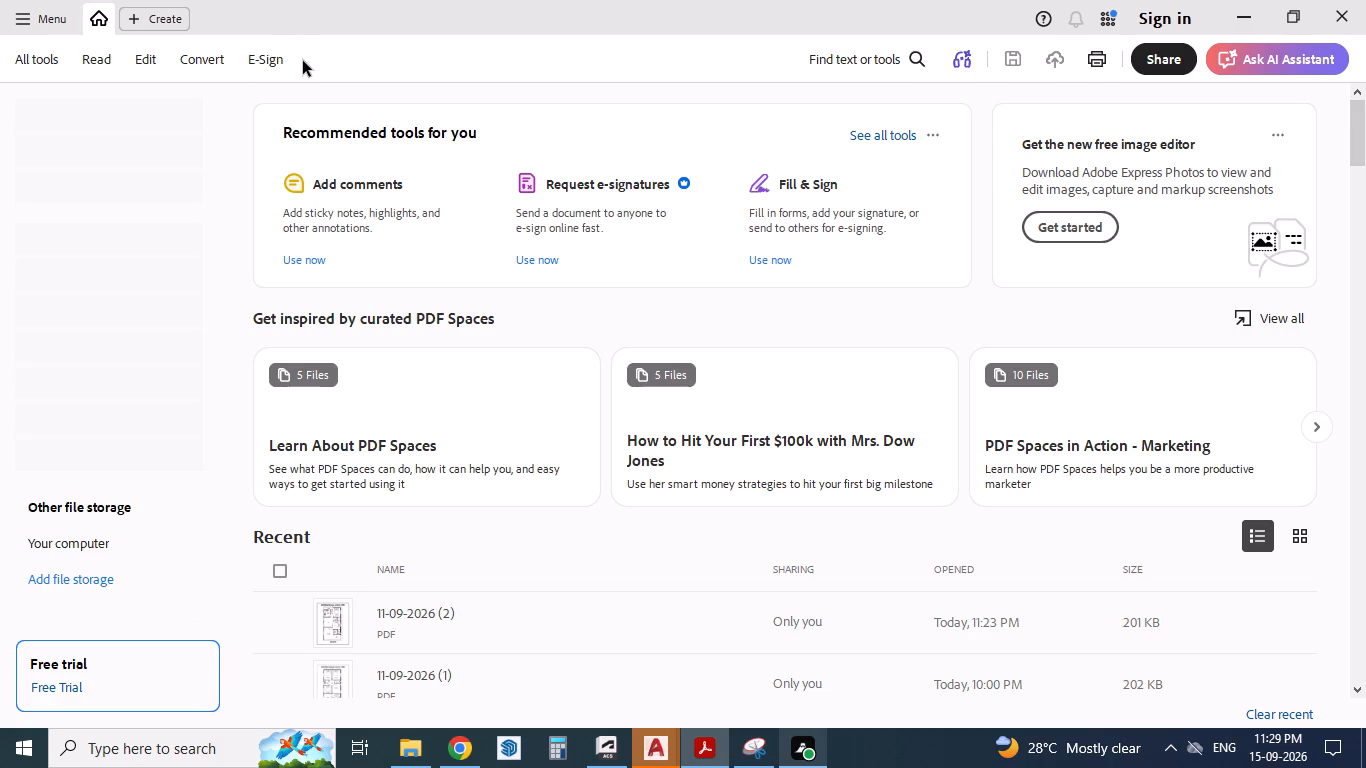
Open the PDF file 11-09-2026 (2) from the Downloads folder.
{"action": "left_click", "coordinate": [178, 17]}
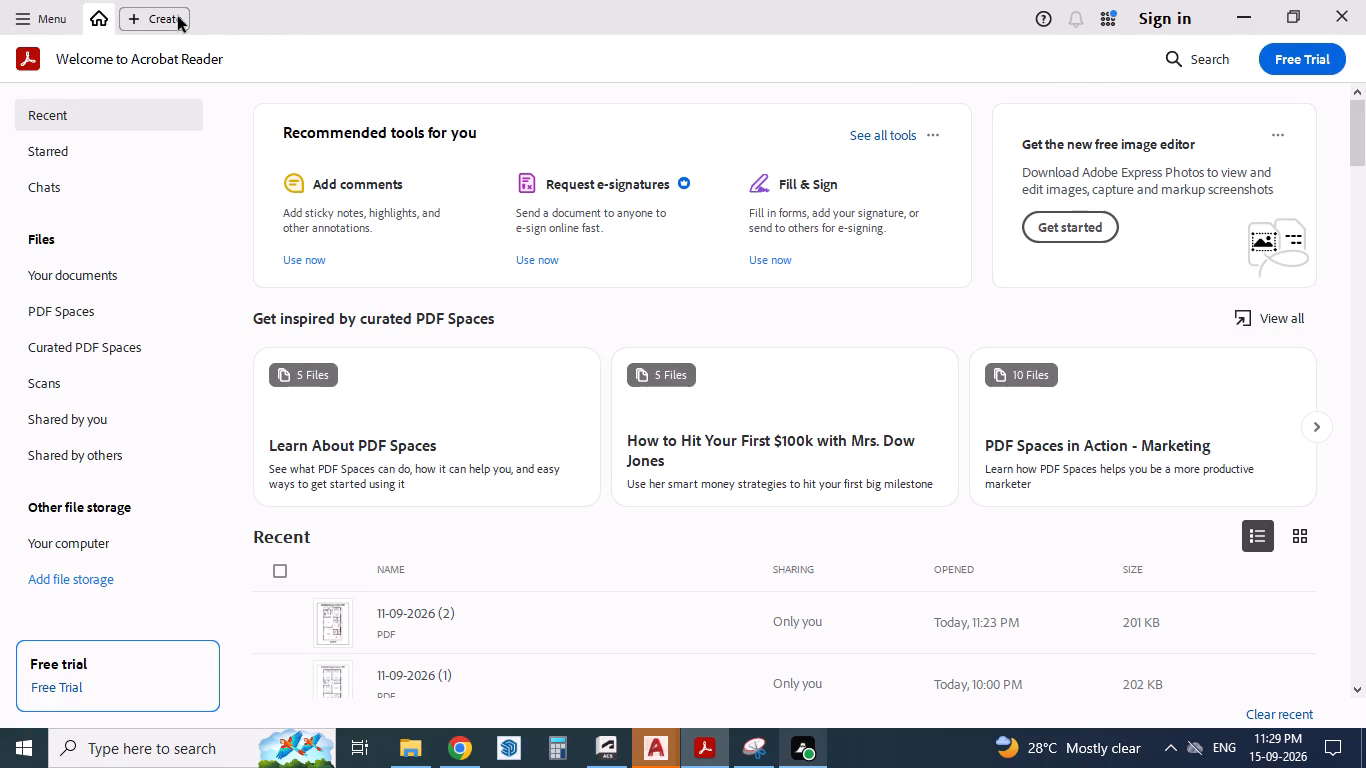
{"action": "left_click", "coordinate": [317, 16]}
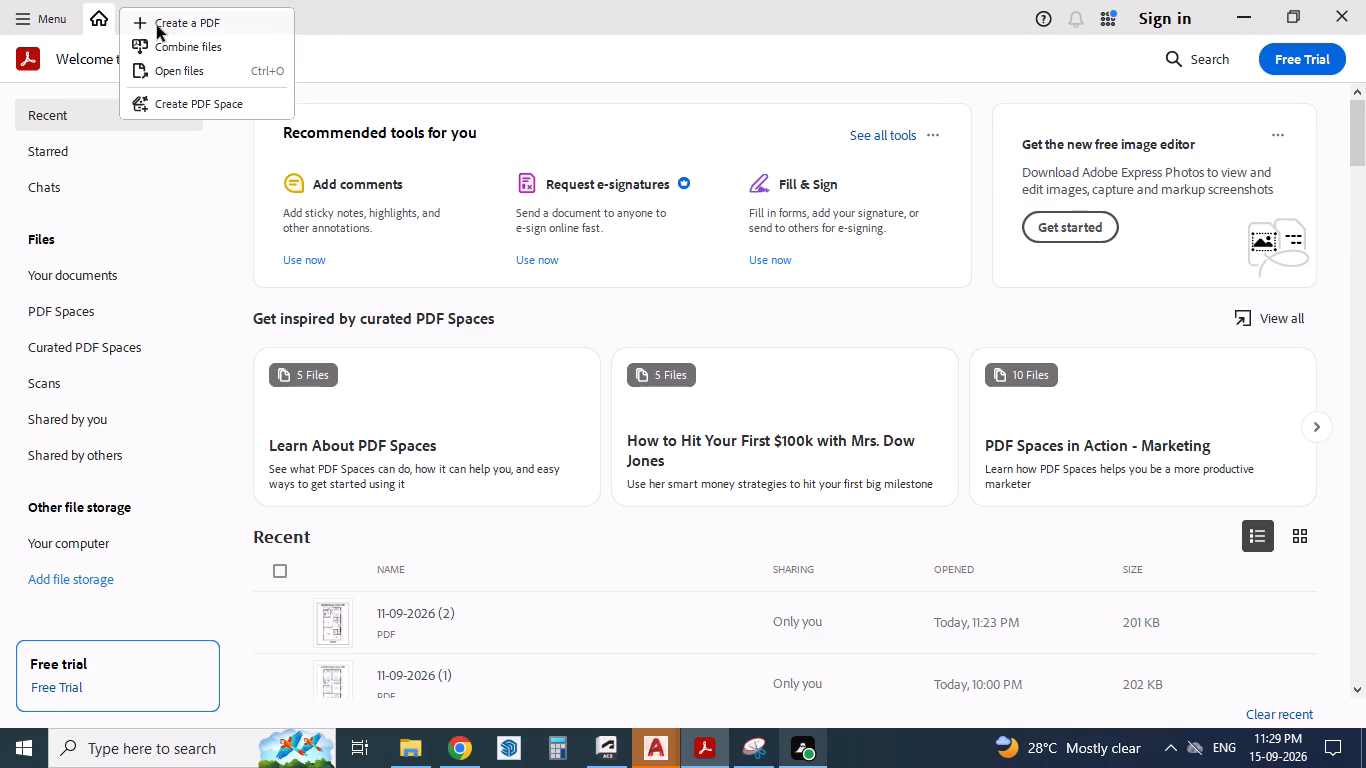
{"action": "left_click", "coordinate": [173, 67]}
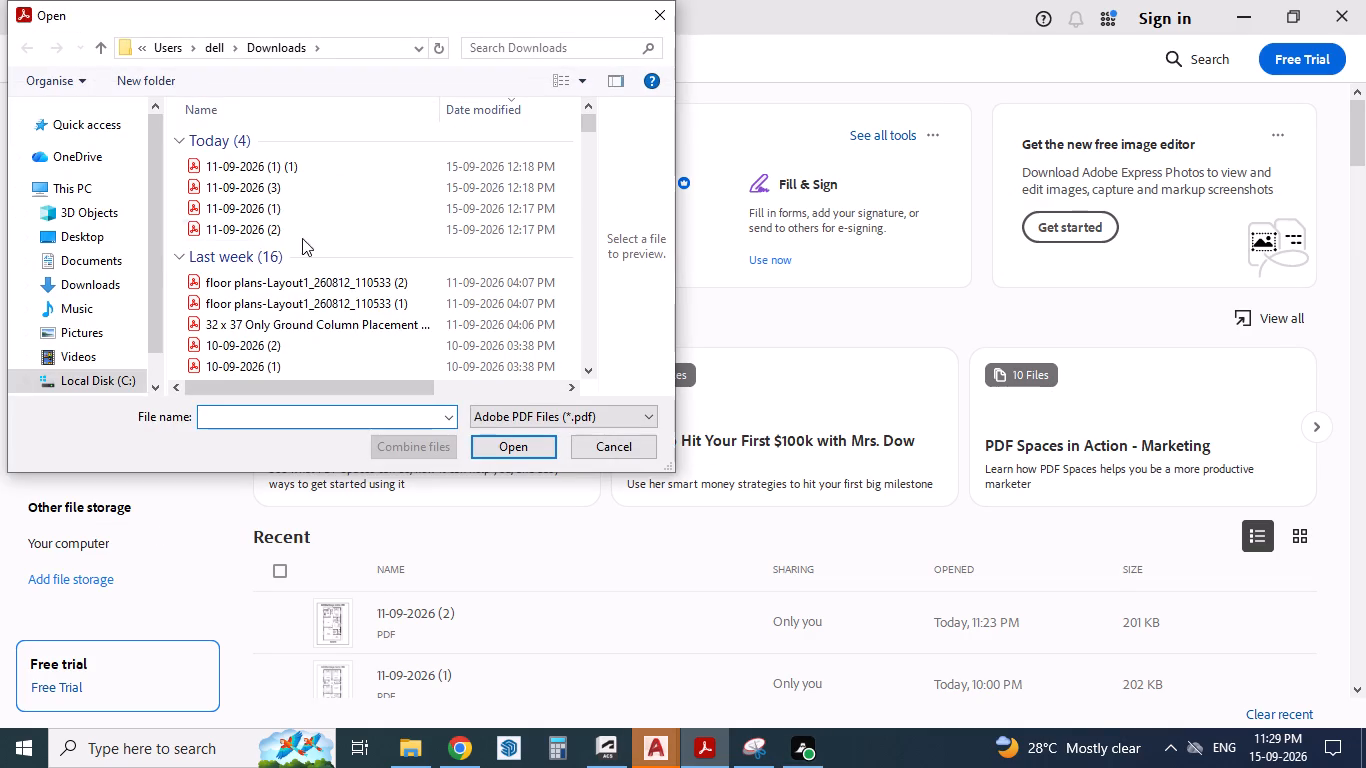
{"action": "double_click", "coordinate": [287, 228]}
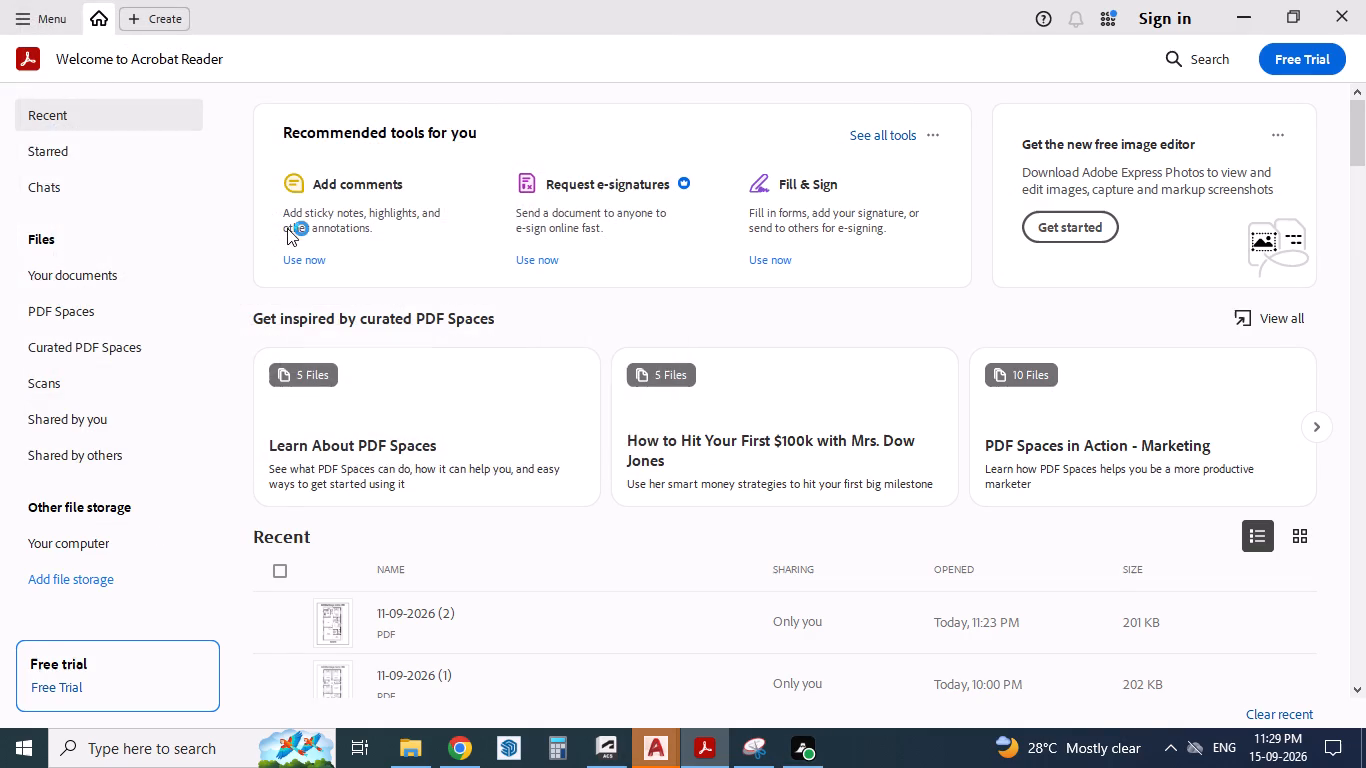
{"action": "left_click", "coordinate": [260, 115]}
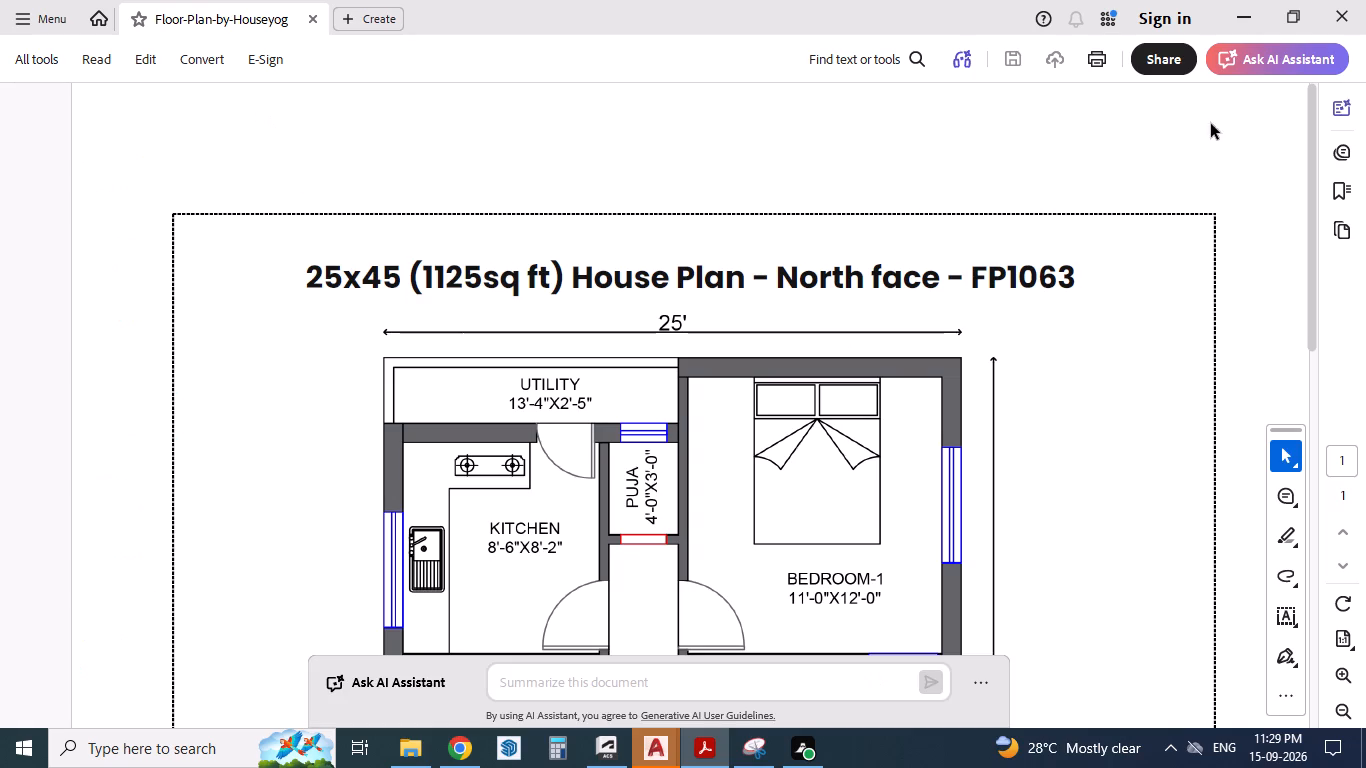
Look over the 25x45 north-face house plan from its heading downward and highlight the Ground Floor Plan title text.
{"action": "scroll", "coordinate": [991, 290], "scroll_direction": "down", "scroll_amount": 6}
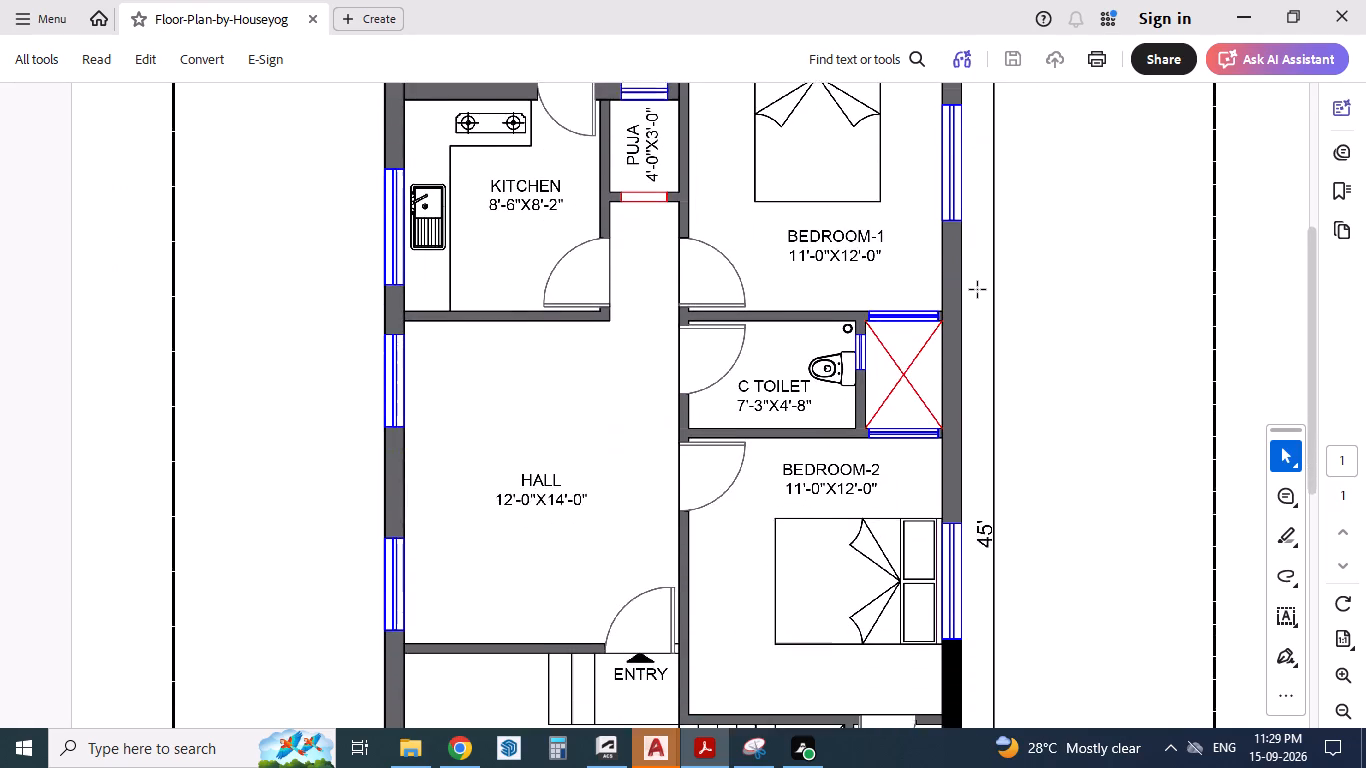
{"action": "scroll", "coordinate": [978, 290], "scroll_direction": "down", "scroll_amount": 9}
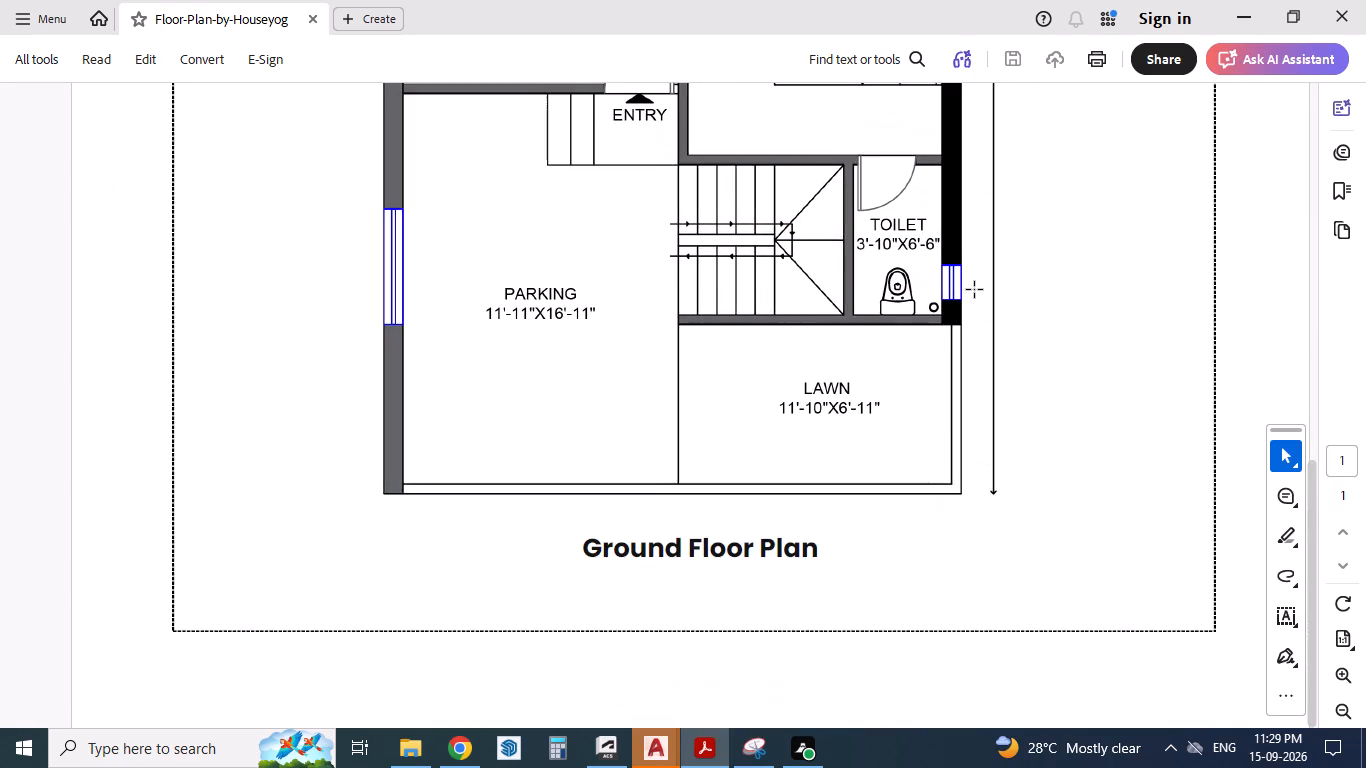
{"action": "scroll", "coordinate": [975, 290], "scroll_direction": "down", "scroll_amount": 4}
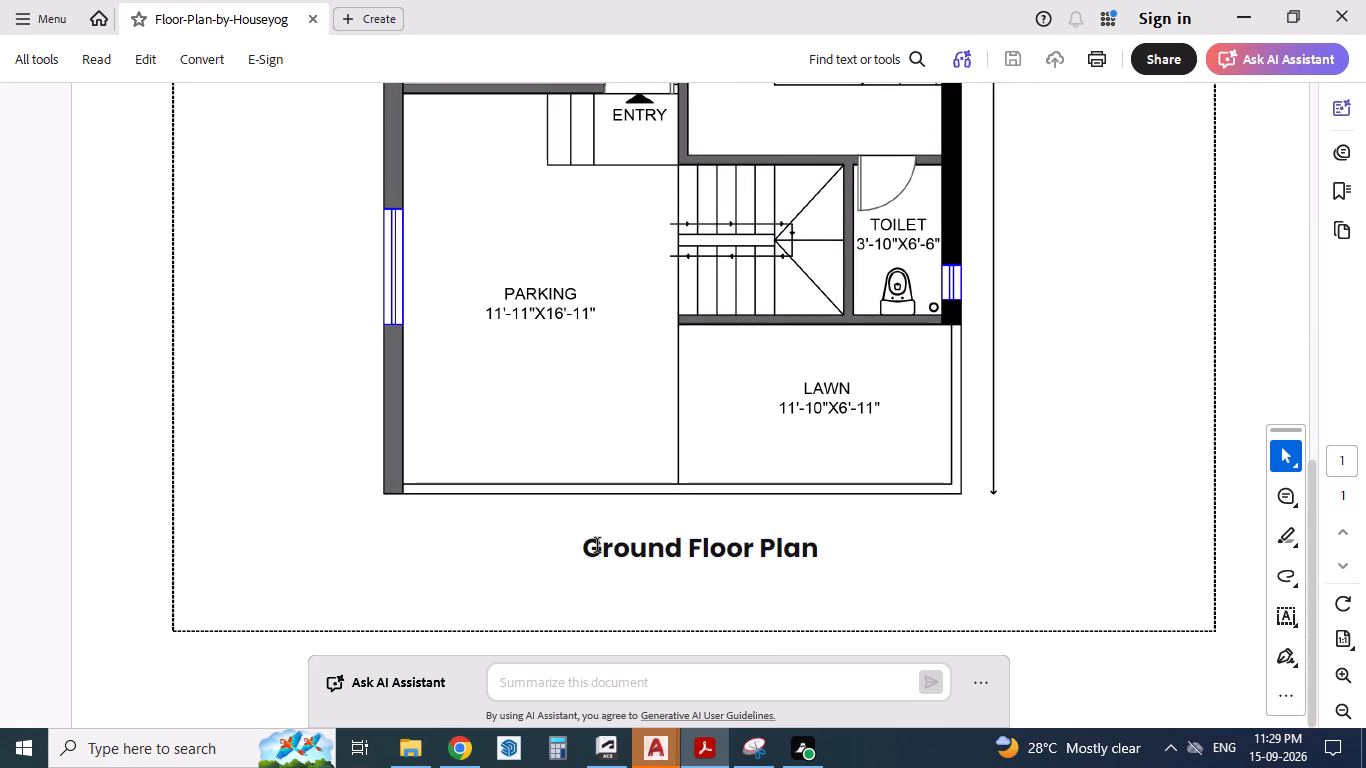
{"action": "left_click_drag", "start_coordinate": [576, 548], "coordinate": [841, 543]}
Examine the room layout and labelled sizes across the ground floor, from the lawn and parking to the utility and bedrooms.
{"action": "scroll", "coordinate": [871, 548], "scroll_direction": "up", "scroll_amount": 5}
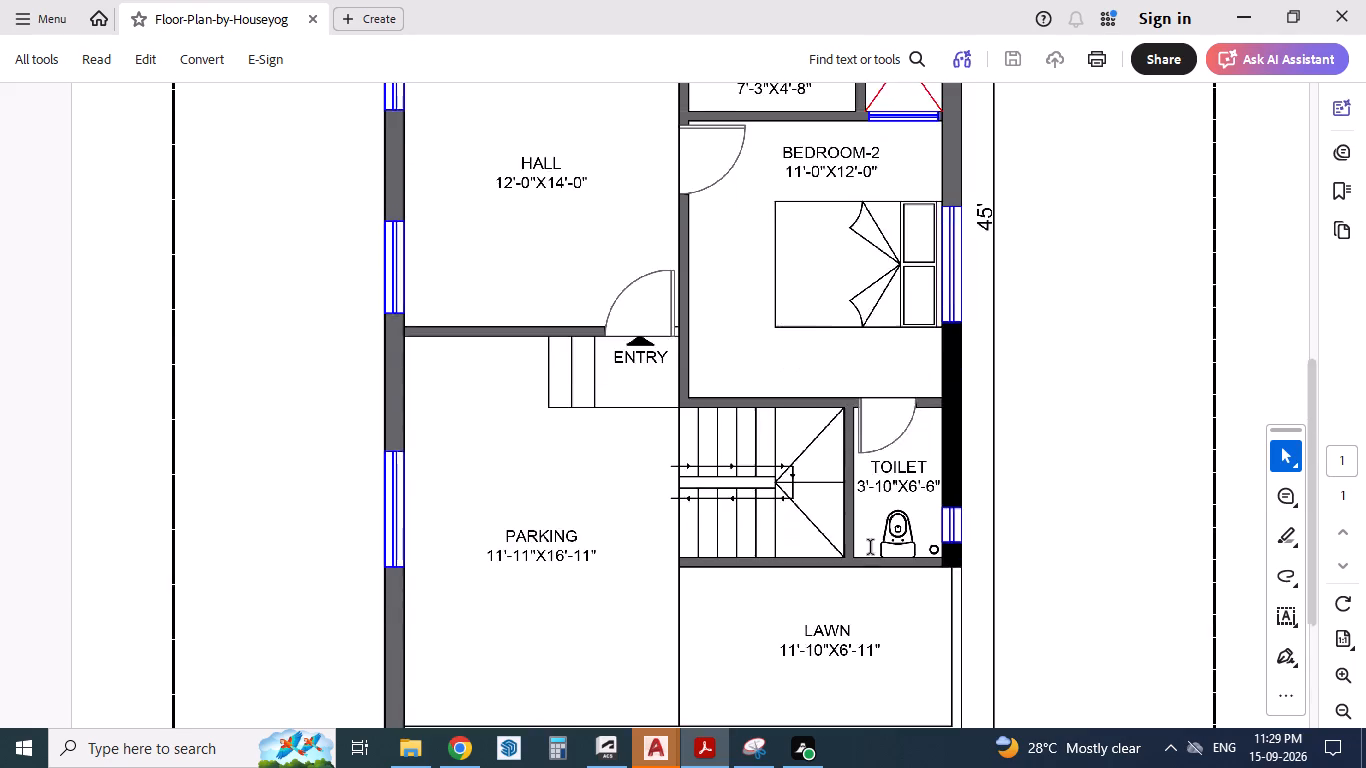
{"action": "scroll", "coordinate": [872, 545], "scroll_direction": "up", "scroll_amount": 3}
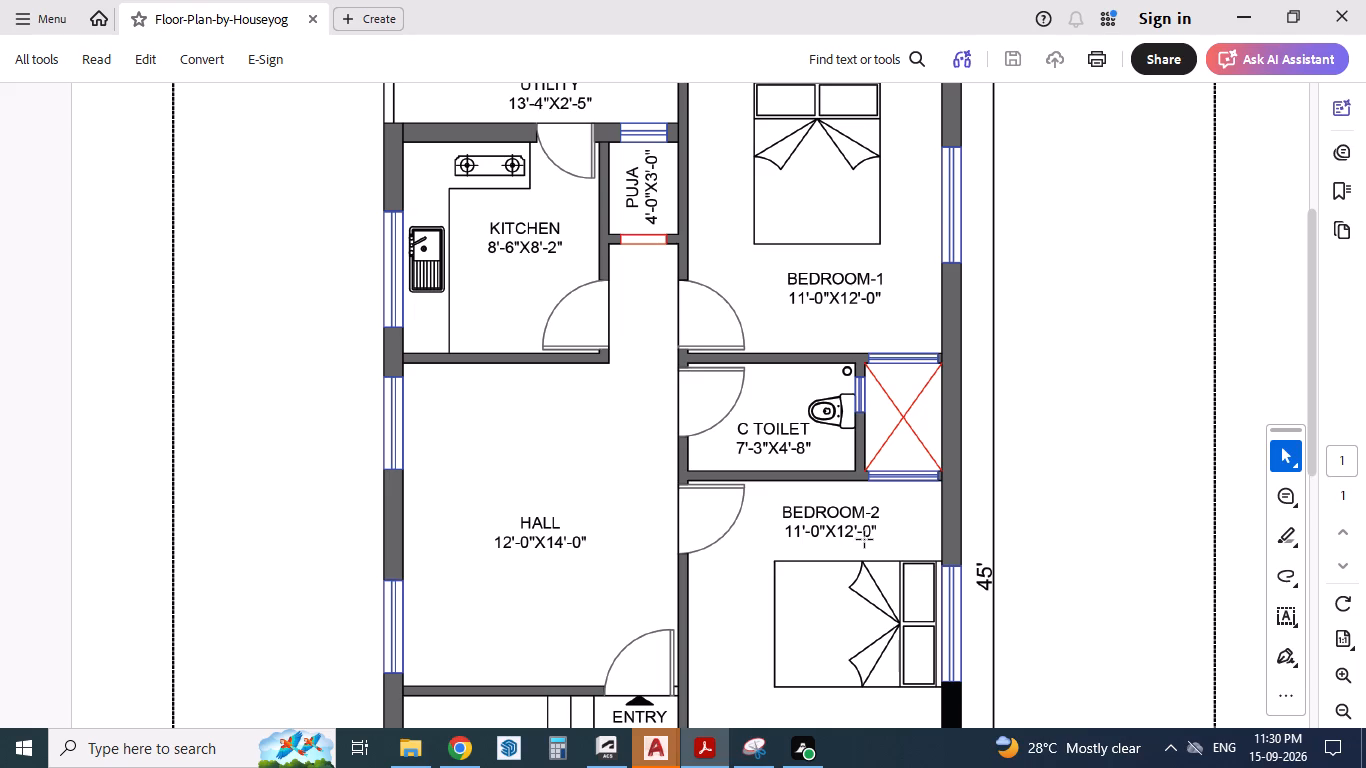
{"action": "scroll", "coordinate": [877, 520], "scroll_direction": "up", "scroll_amount": 3}
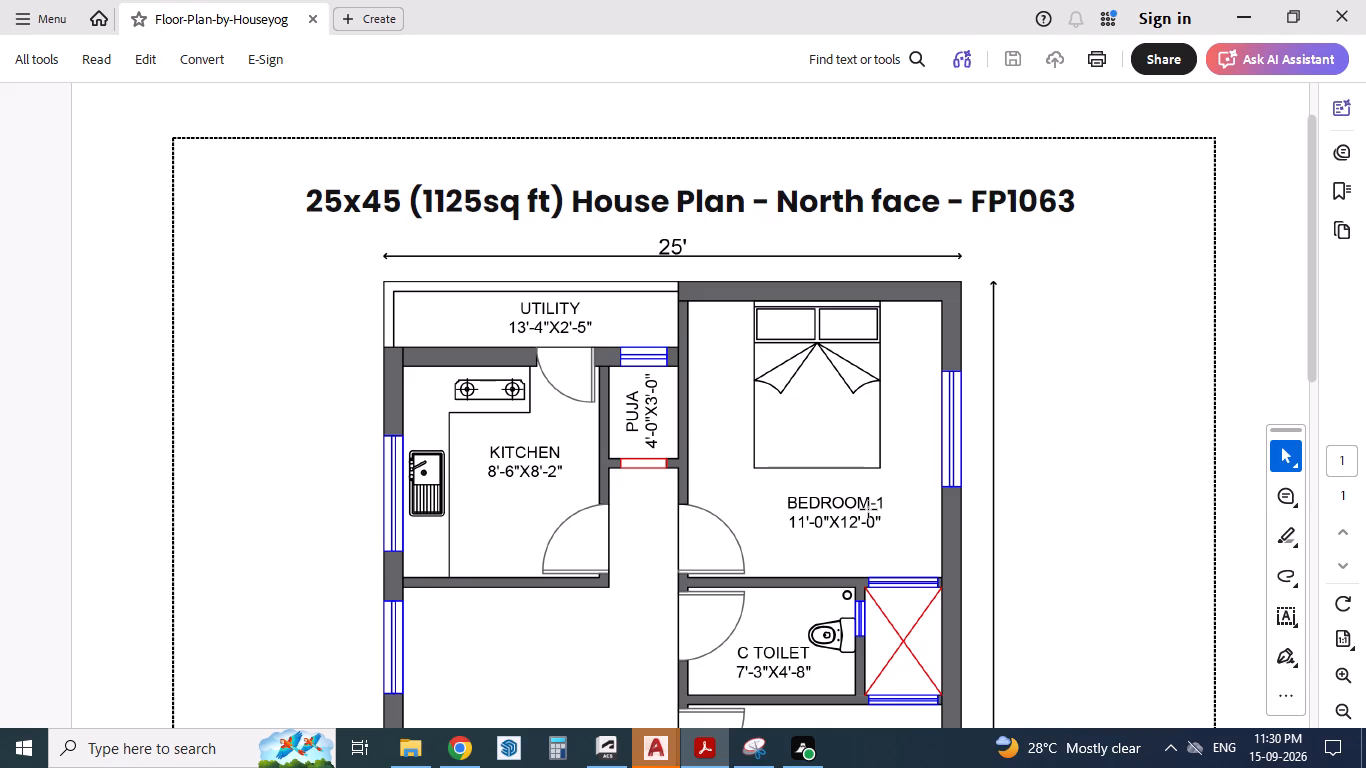
{"action": "scroll", "coordinate": [869, 510], "scroll_direction": "down", "scroll_amount": 9}
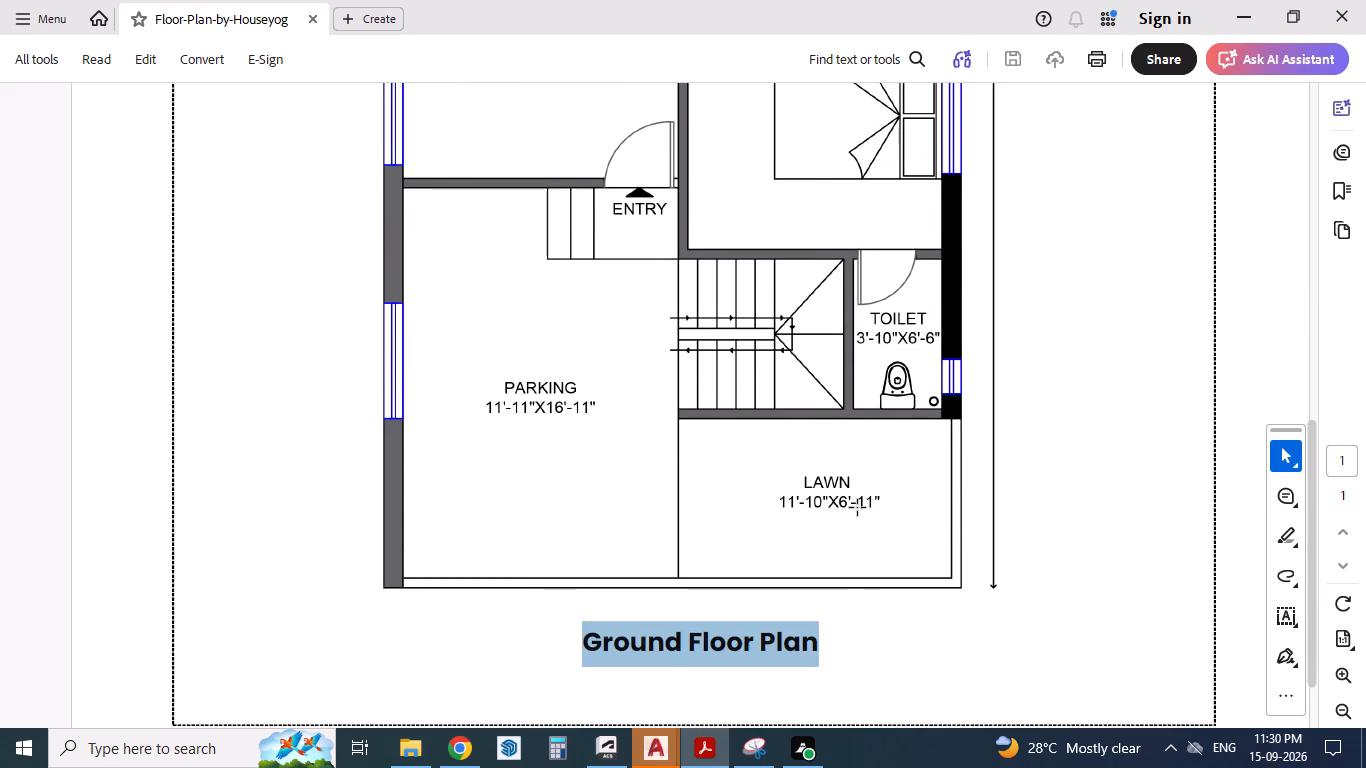
{"action": "scroll", "coordinate": [858, 508], "scroll_direction": "up", "scroll_amount": 3}
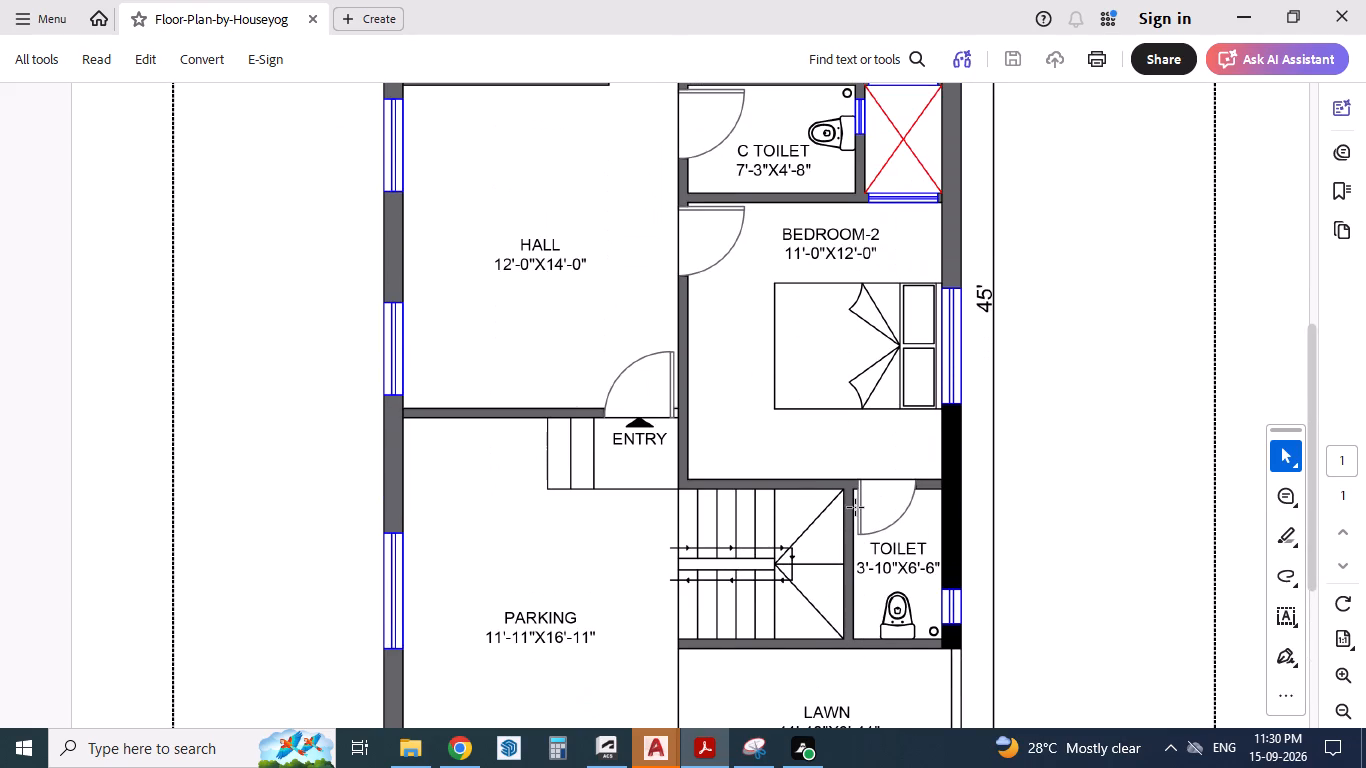
{"action": "scroll", "coordinate": [856, 508], "scroll_direction": "up", "scroll_amount": 2}
{"action": "scroll", "coordinate": [856, 508], "scroll_direction": "down", "scroll_amount": 4}
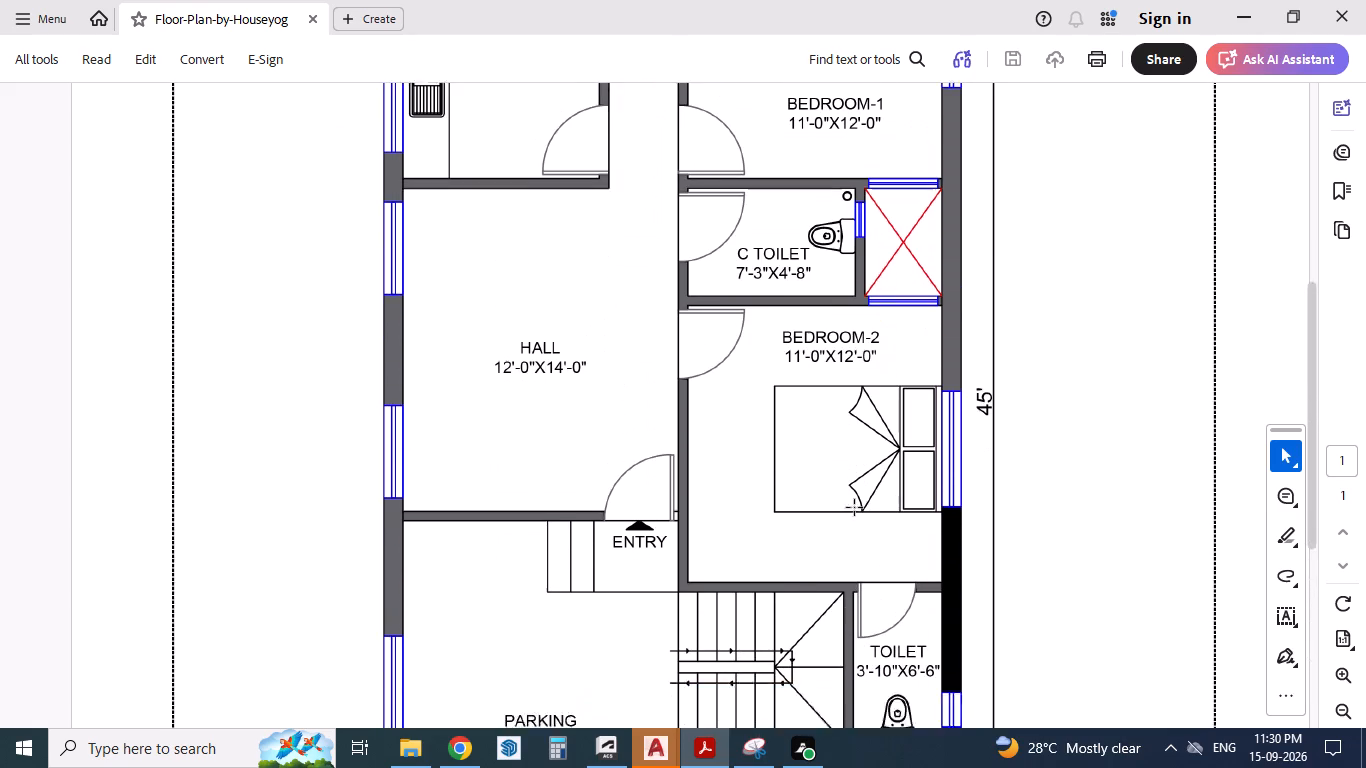
{"action": "scroll", "coordinate": [855, 508], "scroll_direction": "up", "scroll_amount": 2}
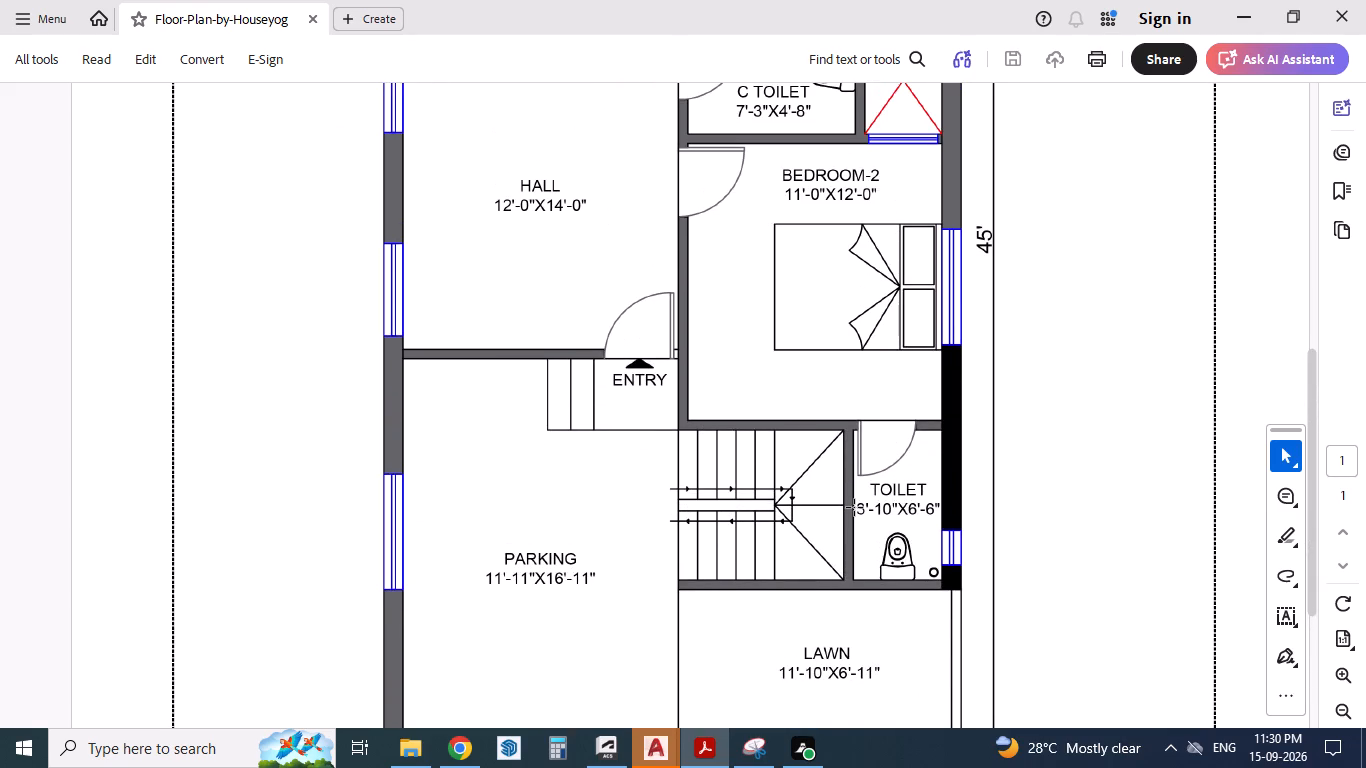
{"action": "scroll", "coordinate": [855, 508], "scroll_direction": "up", "scroll_amount": 6}
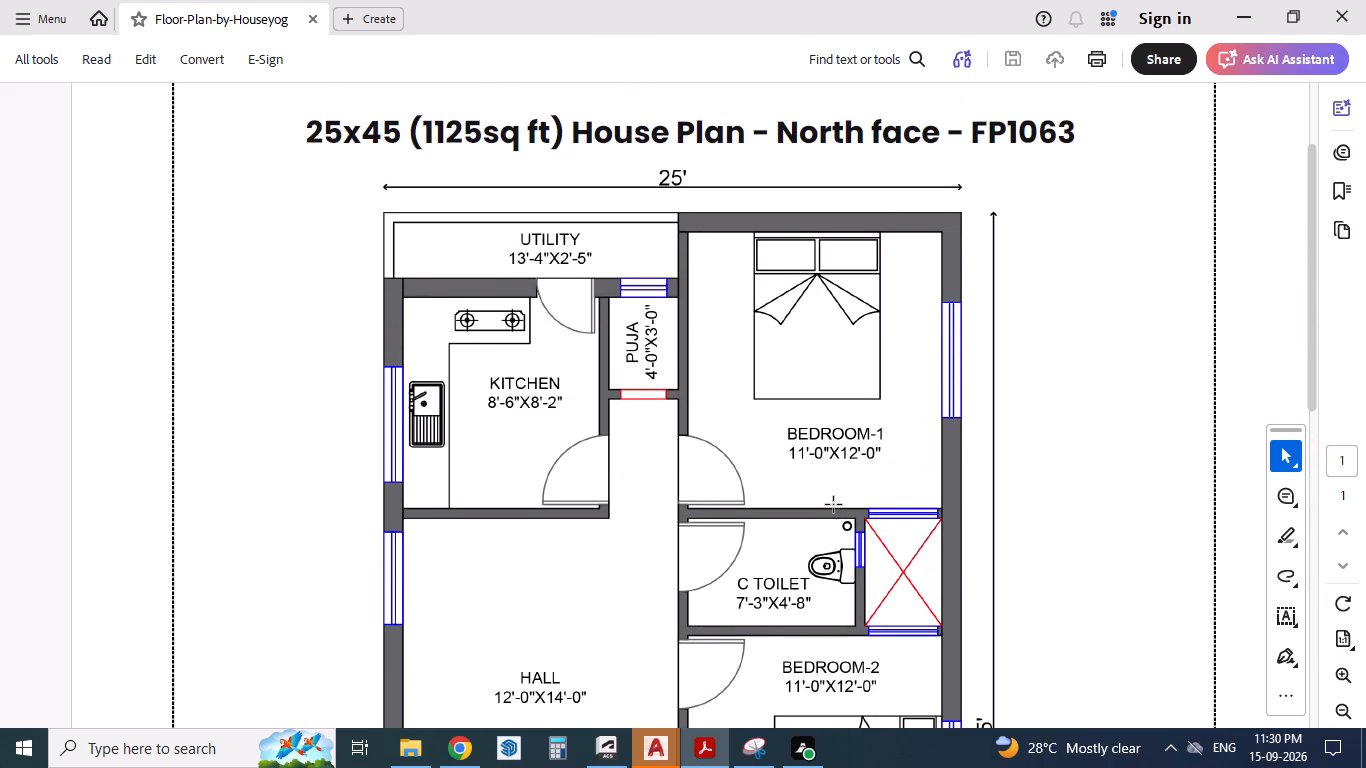
Examine the front part of the plan and highlight the dimension text under the PARKING label.
{"action": "scroll", "coordinate": [829, 506], "scroll_direction": "down", "scroll_amount": 11}
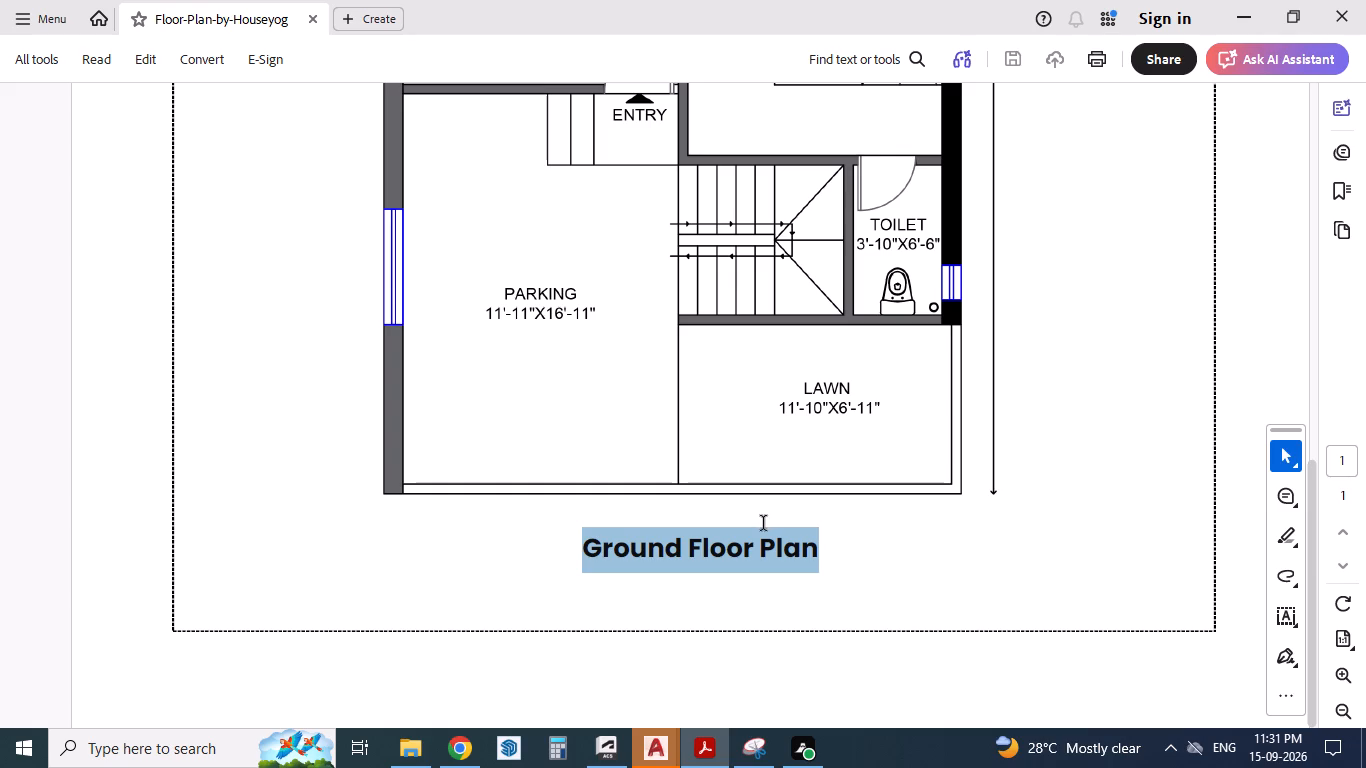
{"action": "left_click_drag", "start_coordinate": [479, 314], "coordinate": [557, 306]}
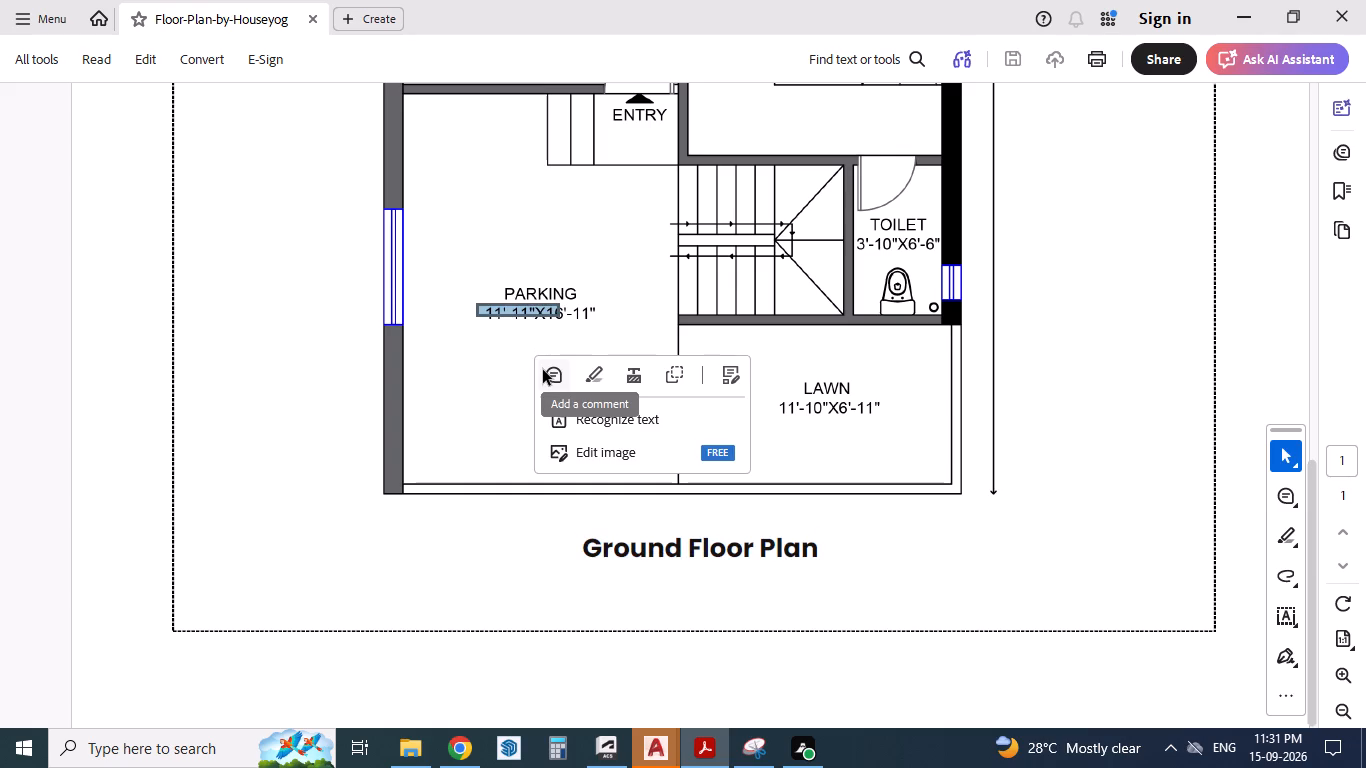
{"action": "left_click", "coordinate": [1016, 667]}
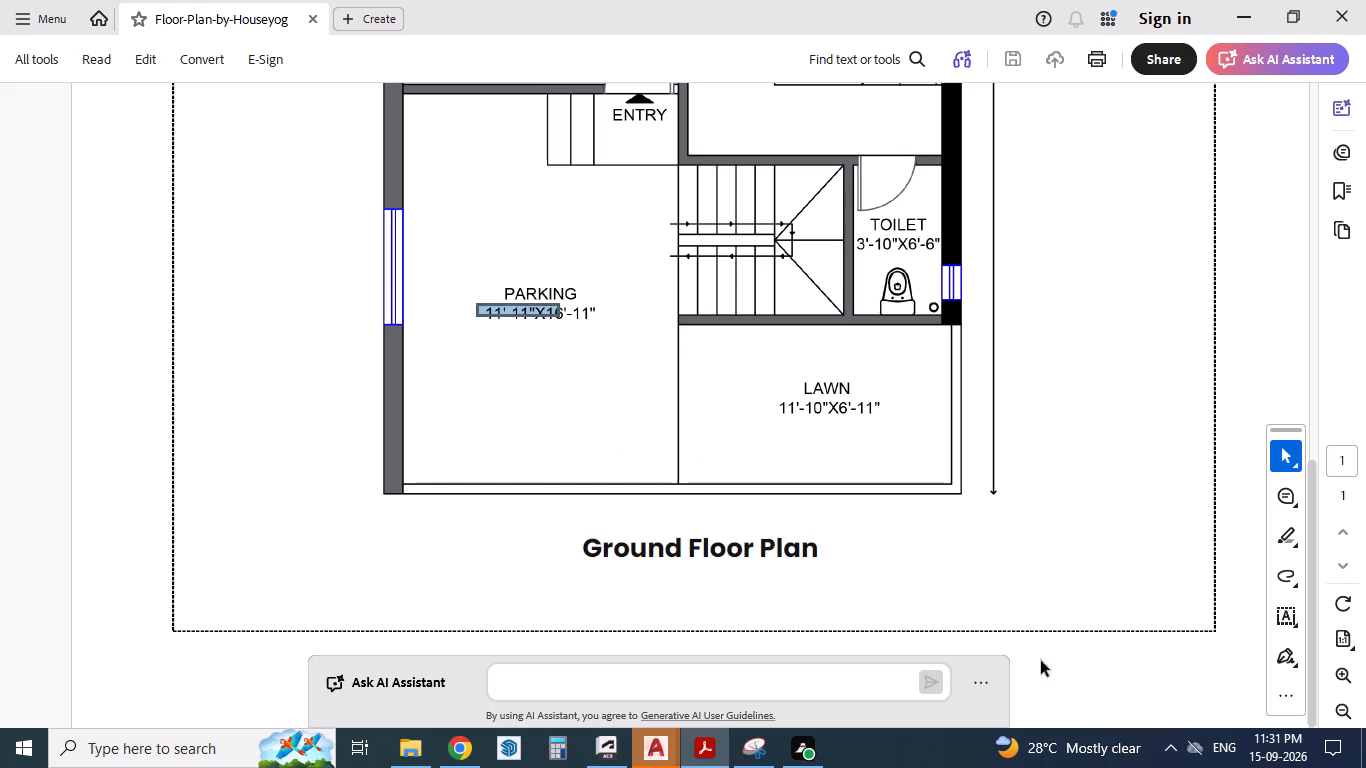
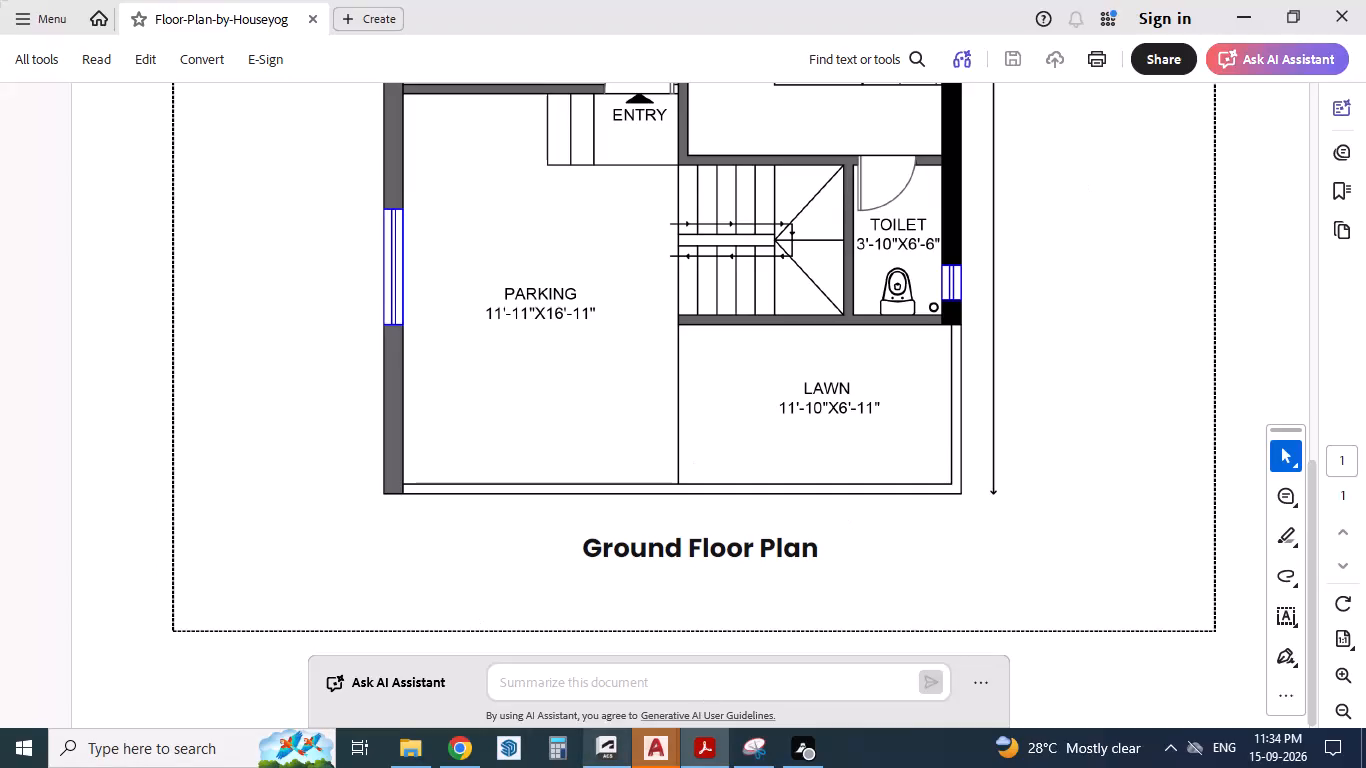
Review the ground floor rooms and their labelled sizes from the parking and lawn back up to the plan heading.
{"action": "scroll", "coordinate": [512, 511], "scroll_direction": "up", "scroll_amount": 5}
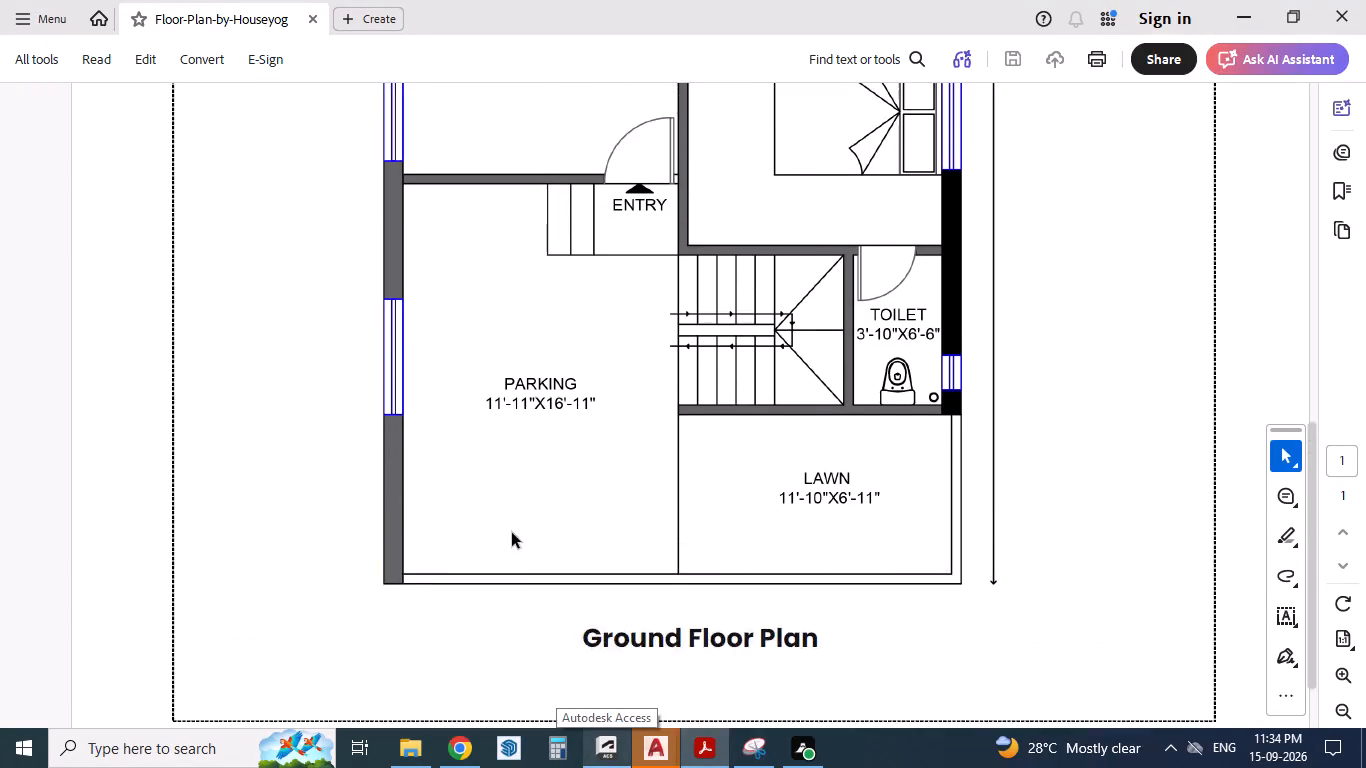
{"action": "scroll", "coordinate": [511, 533], "scroll_direction": "up", "scroll_amount": 3}
{"action": "scroll", "coordinate": [495, 531], "scroll_direction": "down", "scroll_amount": 1}
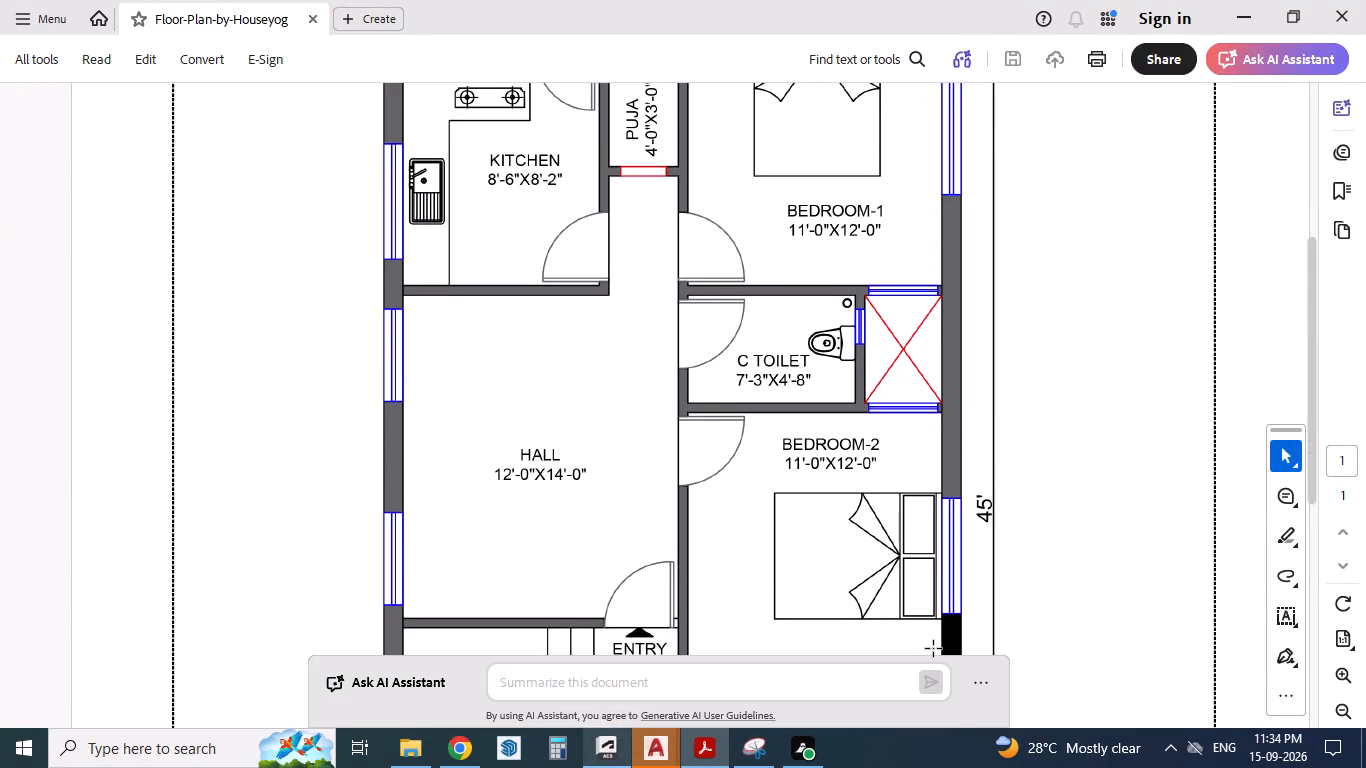
{"action": "scroll", "coordinate": [934, 649], "scroll_direction": "up", "scroll_amount": 3}
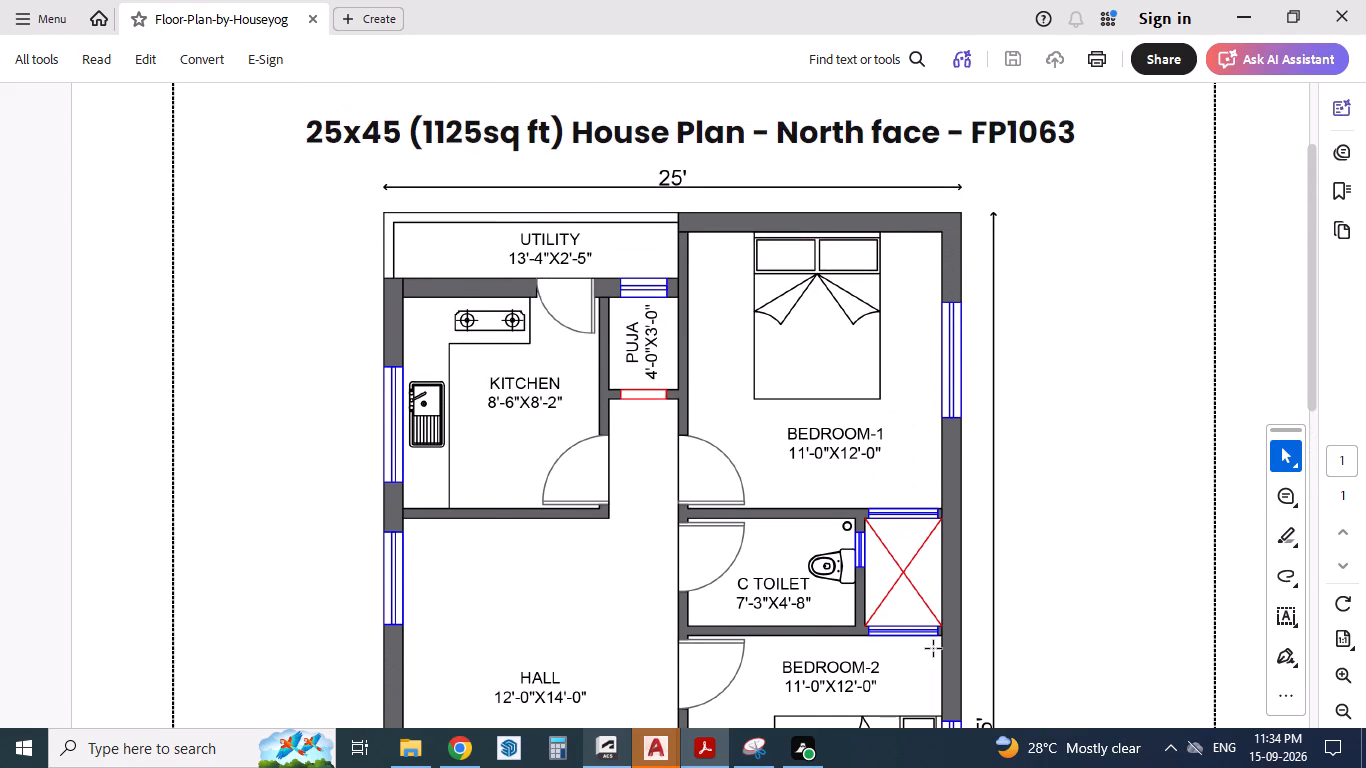
{"action": "scroll", "coordinate": [934, 649], "scroll_direction": "up", "scroll_amount": 2}
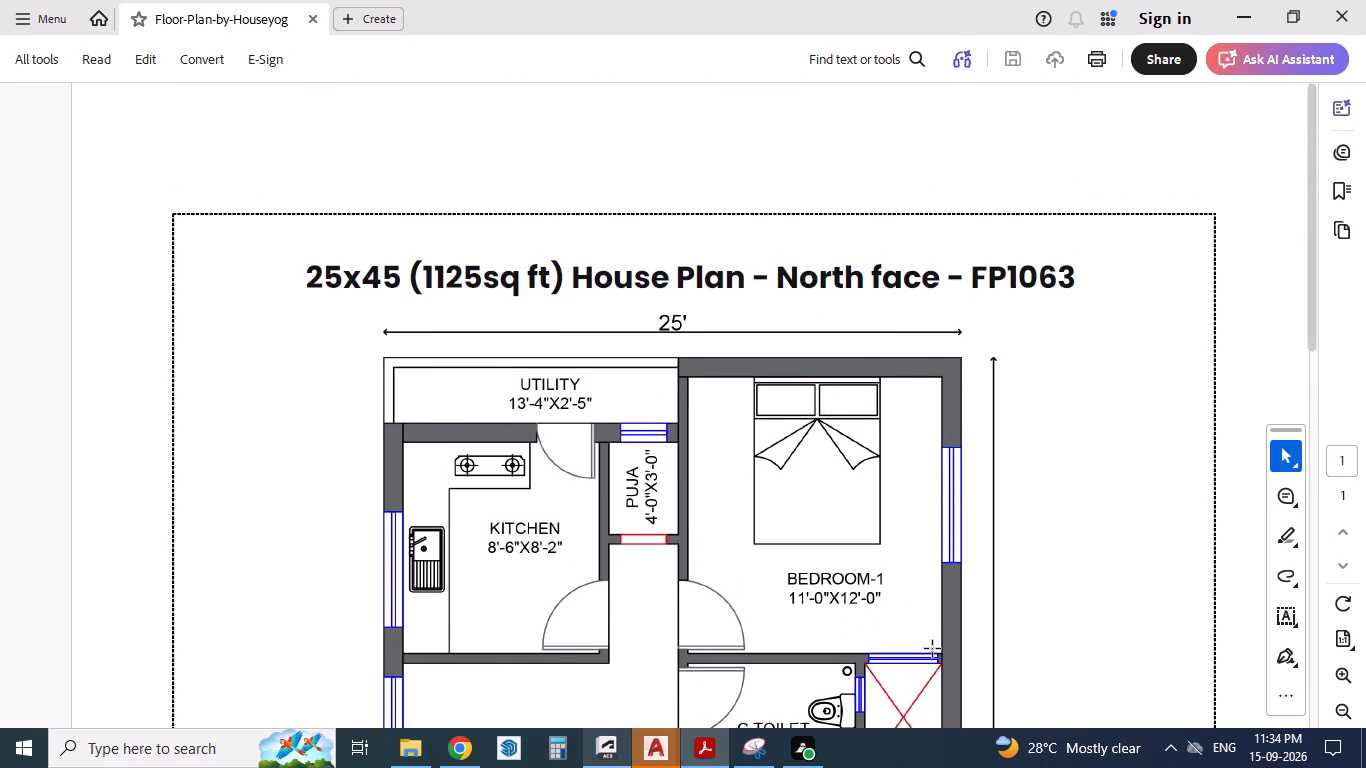
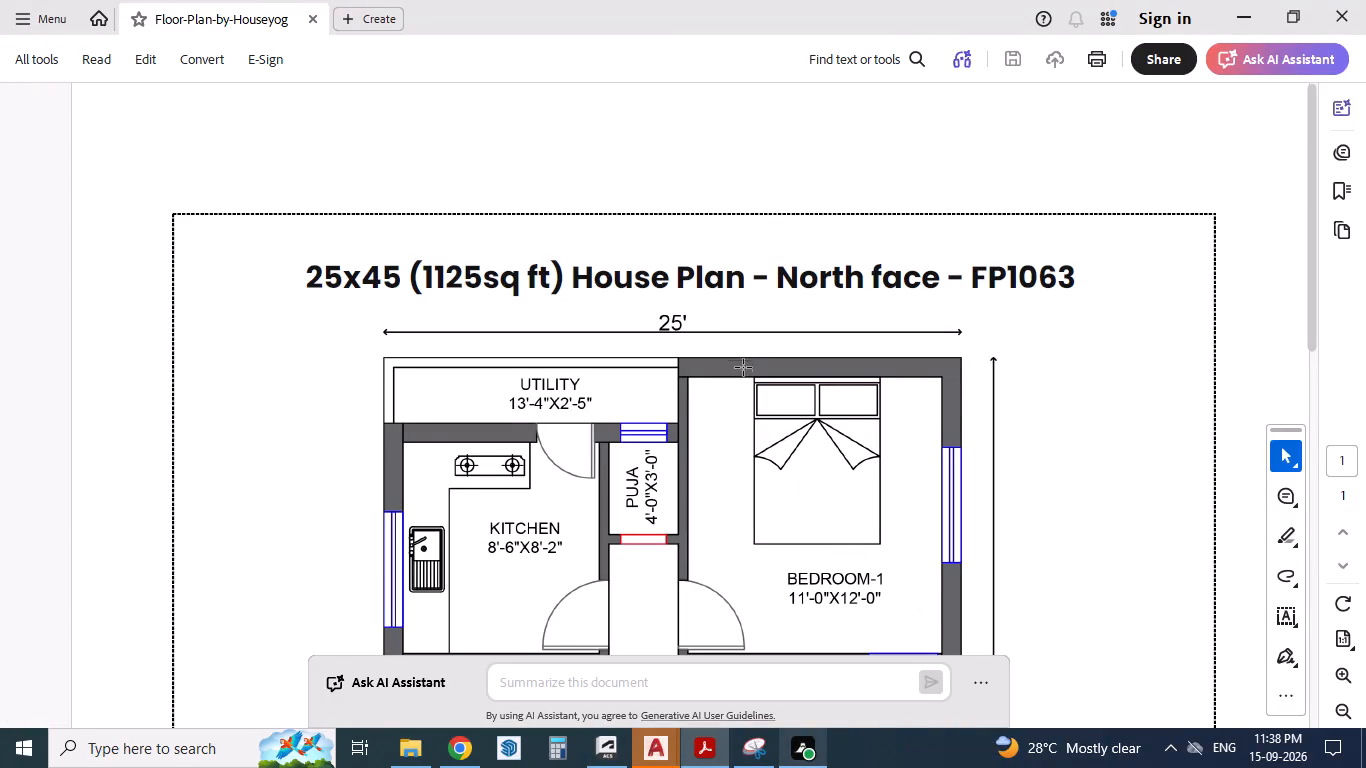
Switch to the AutoCAD window holding the 24x42_1 drawing and create a new drawing from the acad template.
{"action": "scroll", "coordinate": [752, 373], "scroll_direction": "down", "scroll_amount": 4}
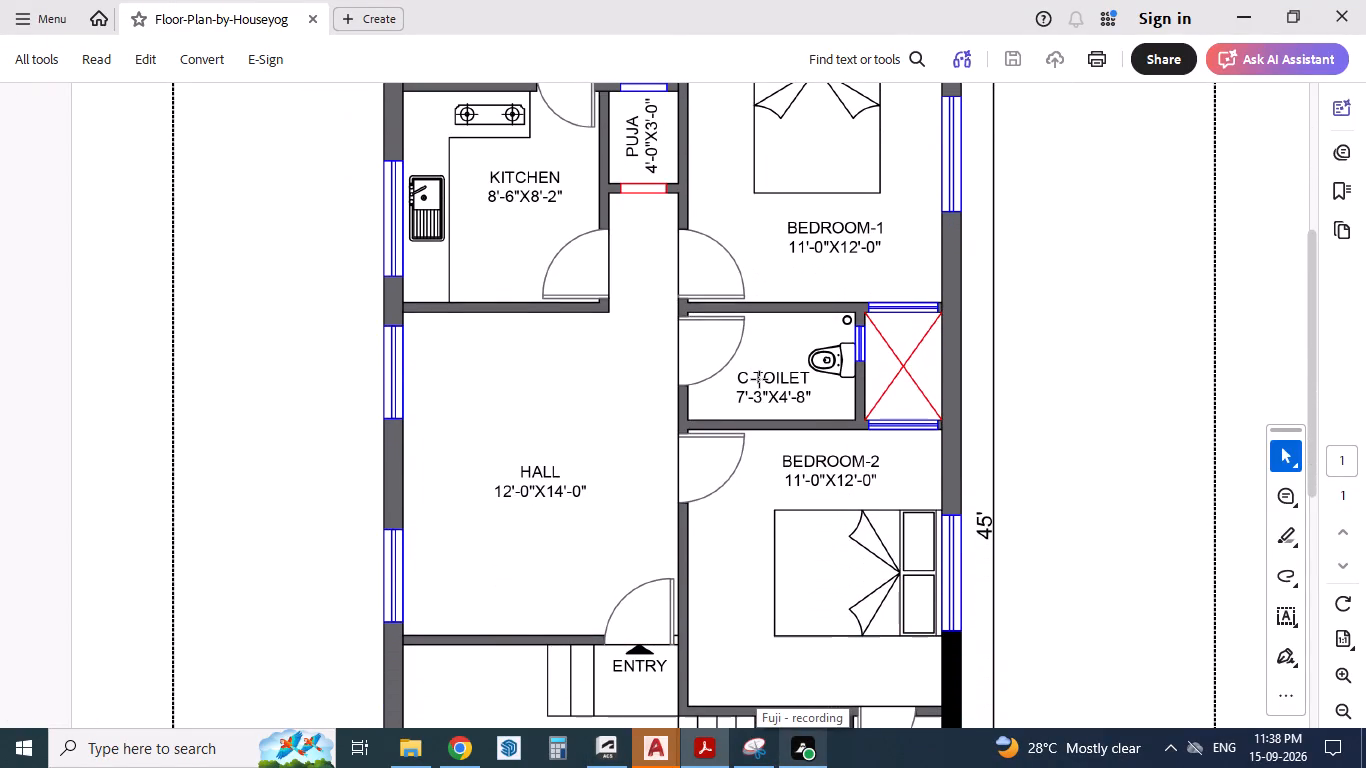
{"action": "scroll", "coordinate": [760, 380], "scroll_direction": "down", "scroll_amount": 1}
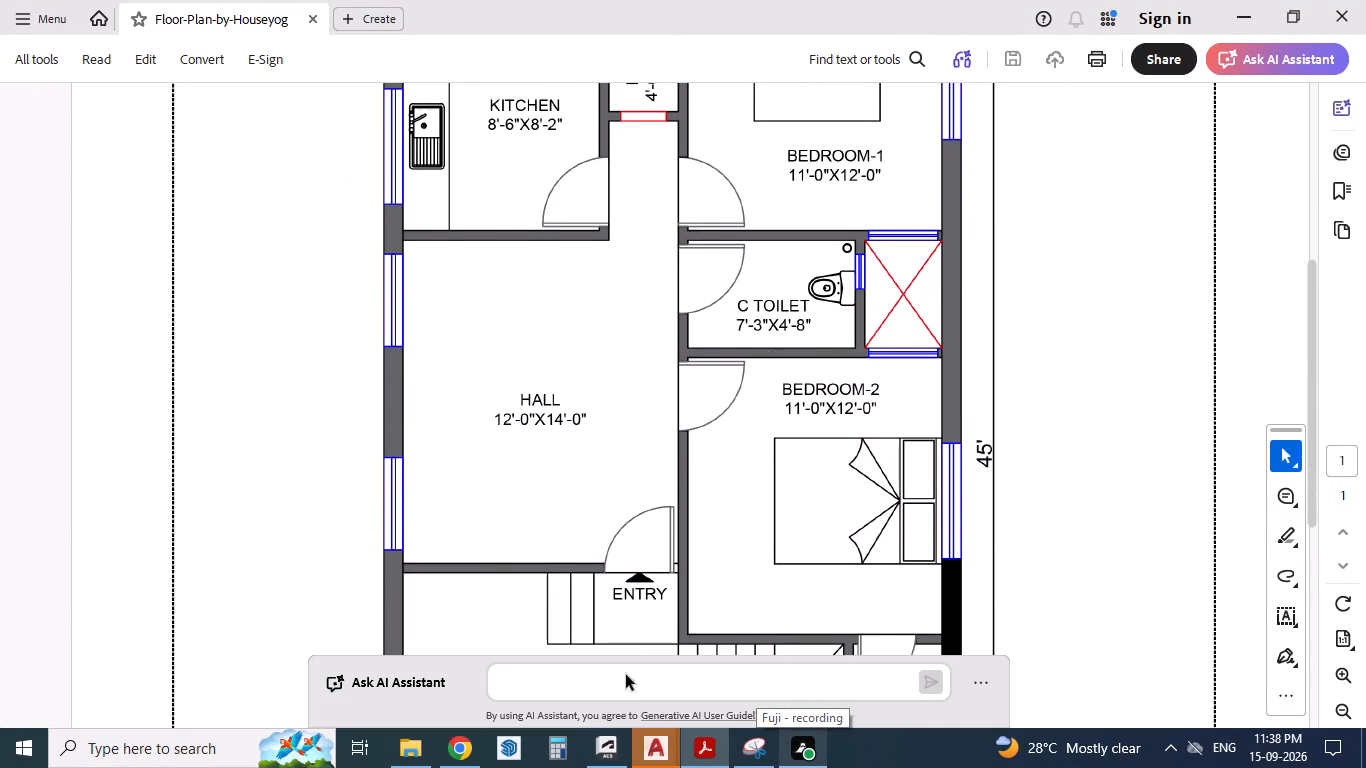
{"action": "left_click", "coordinate": [648, 746]}
{"action": "left_click", "coordinate": [571, 638]}
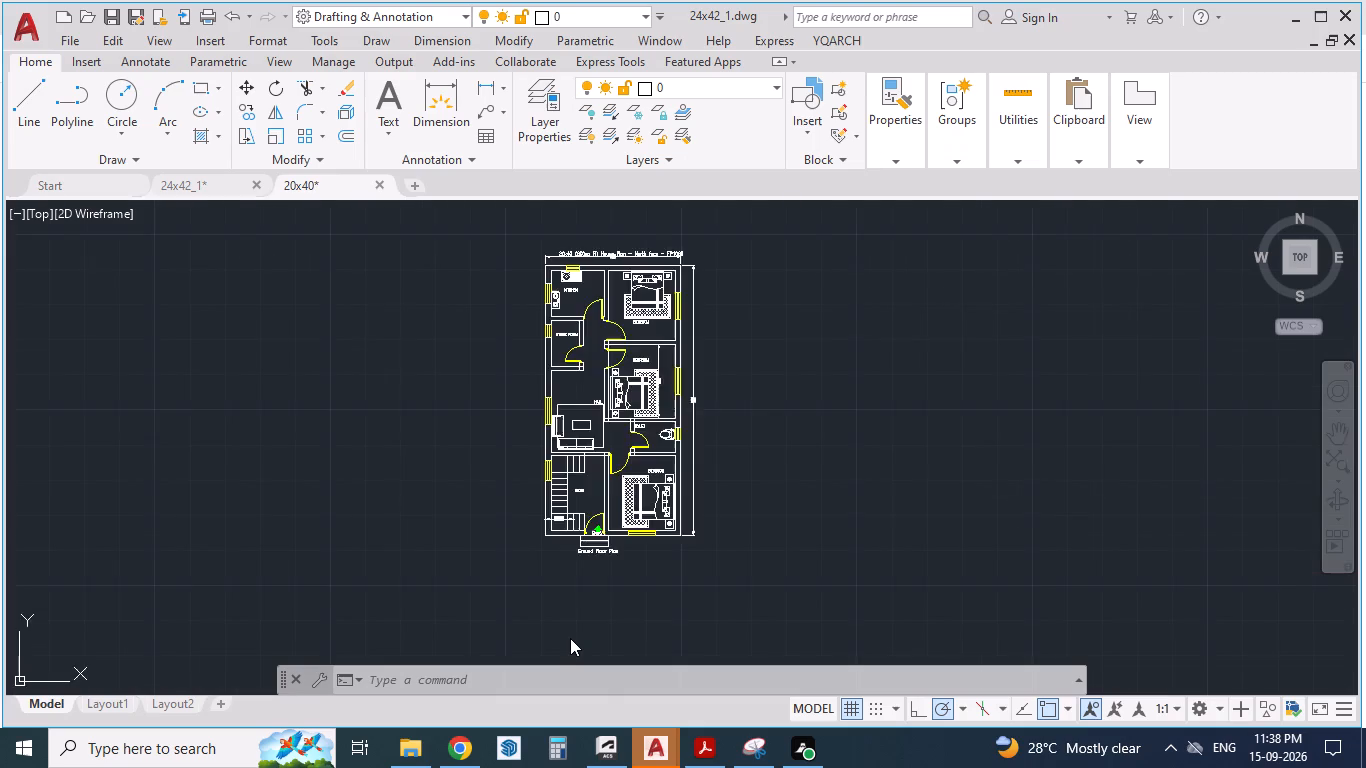
{"action": "left_click", "coordinate": [21, 28]}
{"action": "left_click", "coordinate": [49, 131]}
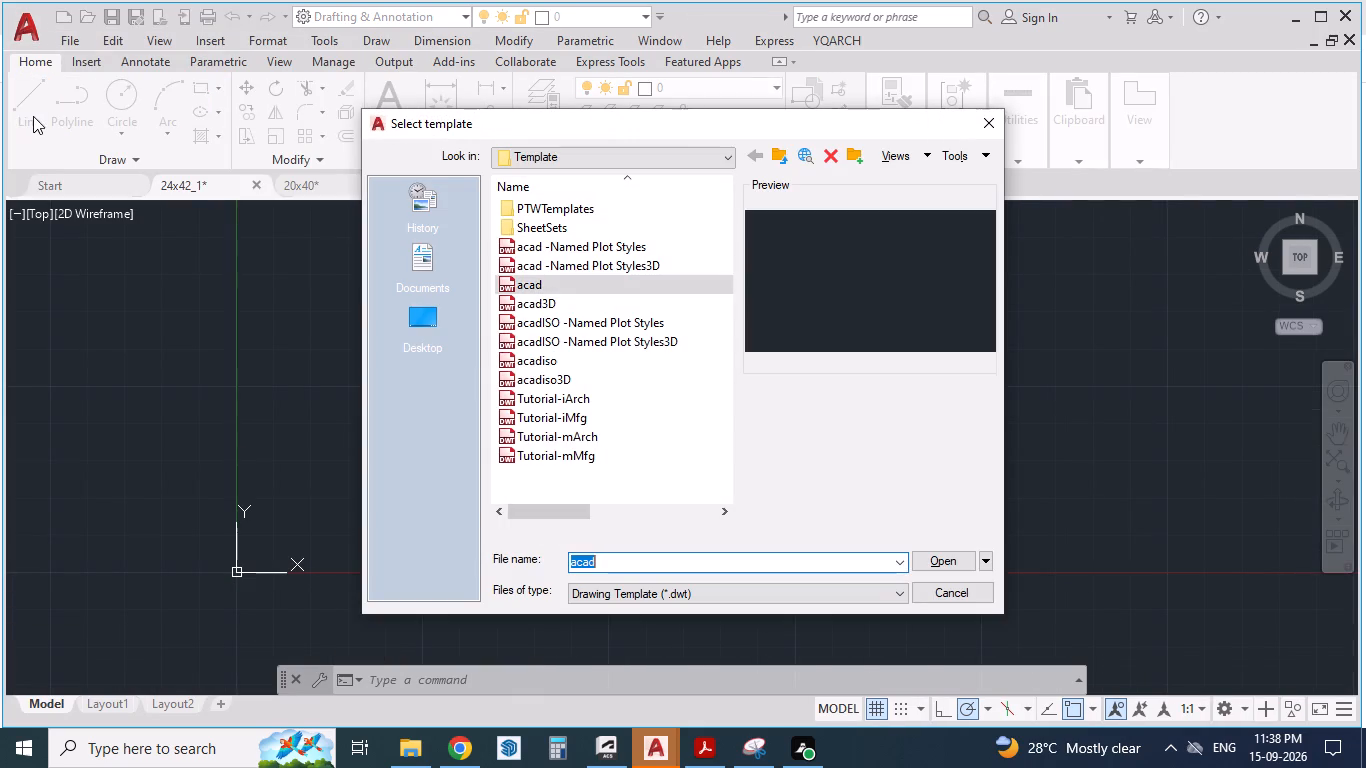
{"action": "left_click", "coordinate": [959, 558]}
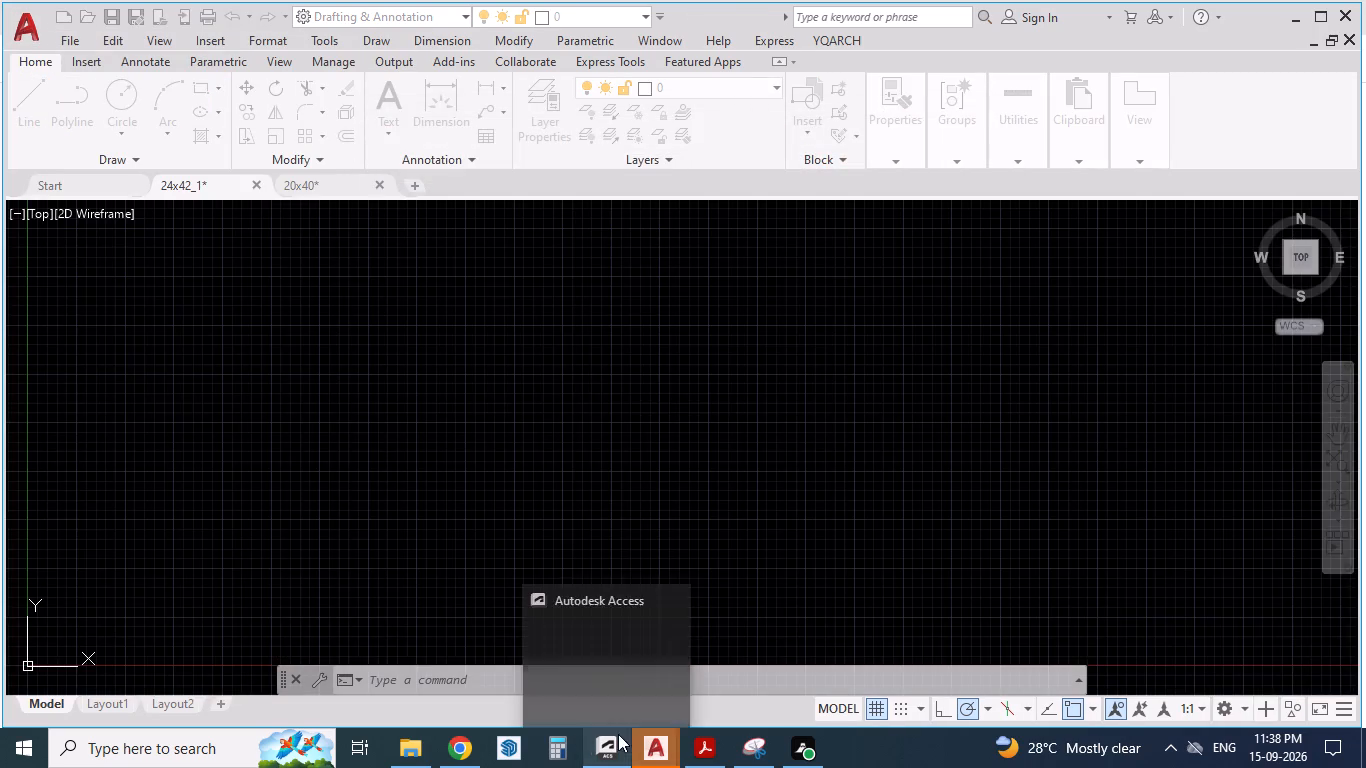
Switch back to the floor plan PDF in Acrobat and review the ground floor layout and room sizes.
{"action": "left_click", "coordinate": [699, 749]}
{"action": "scroll", "coordinate": [674, 371], "scroll_direction": "up", "scroll_amount": 3}
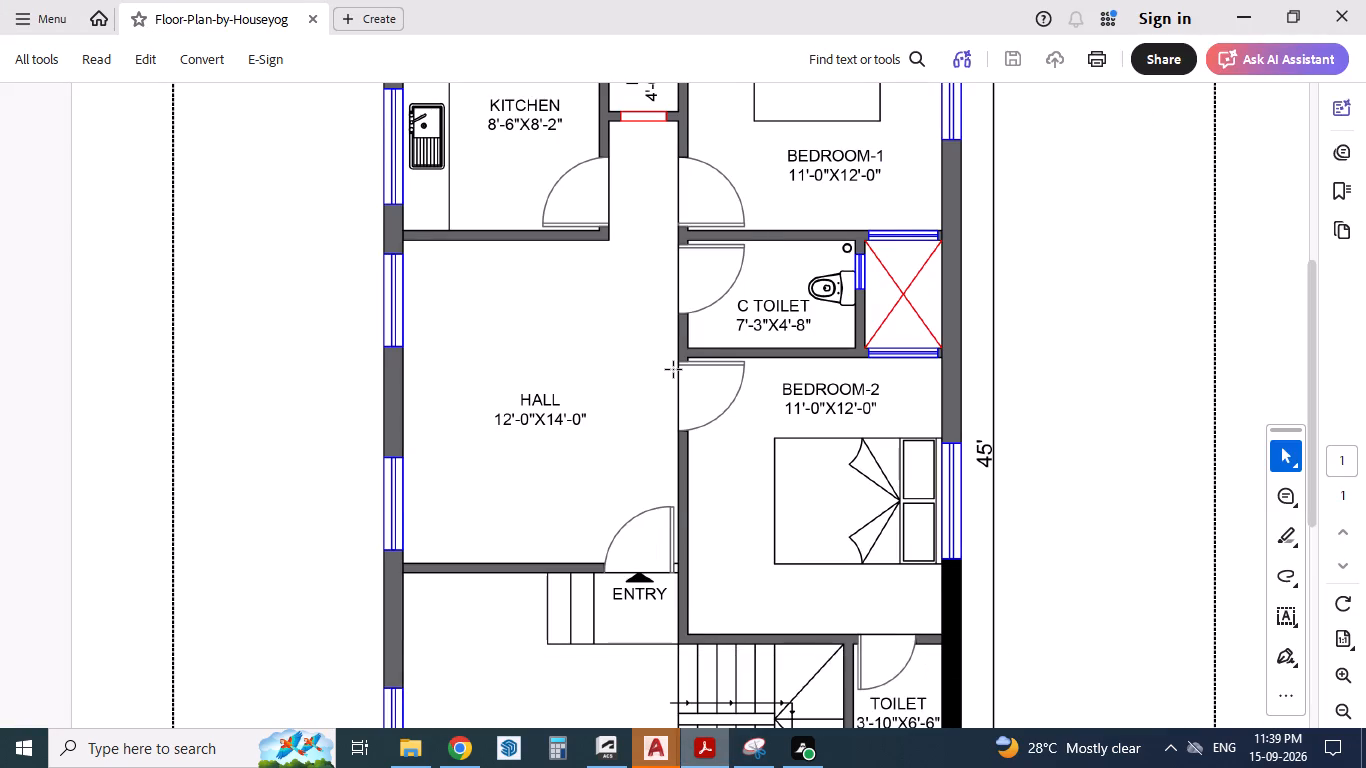
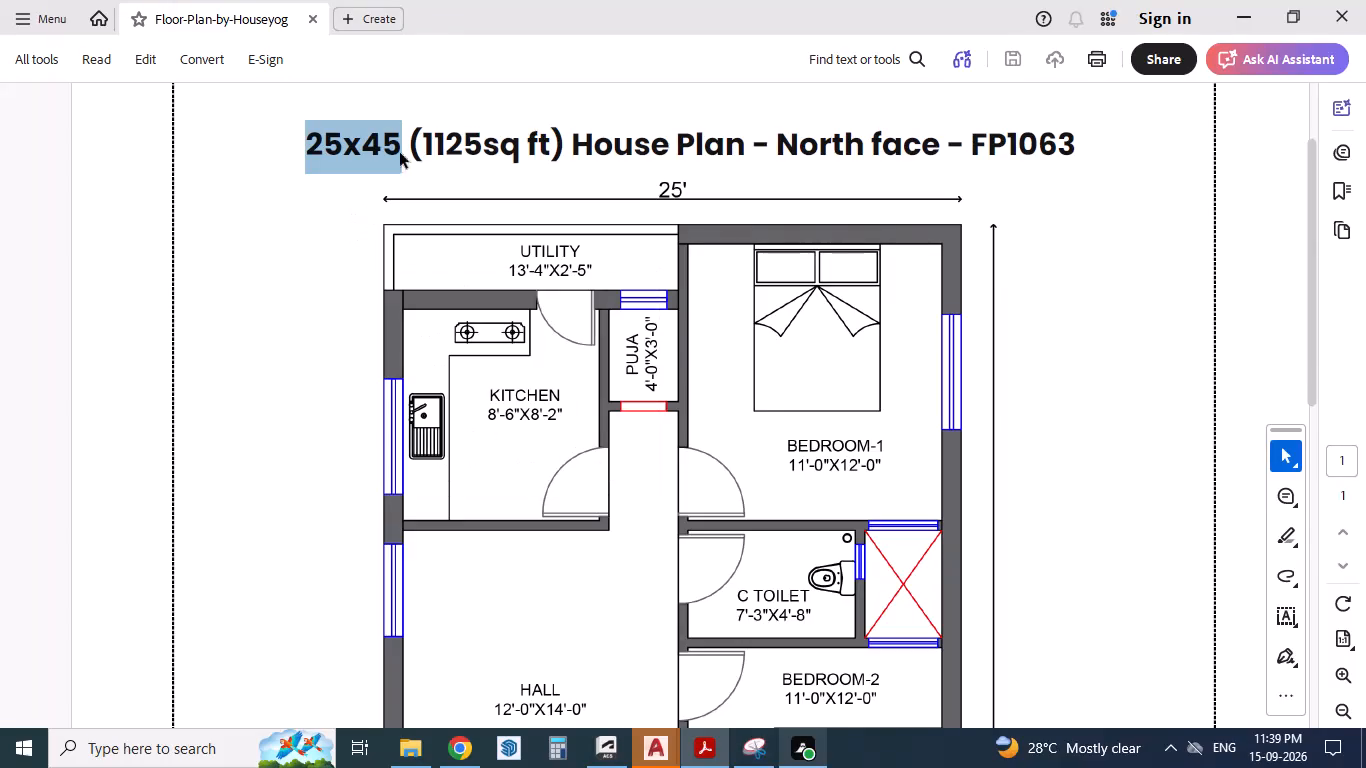
Switch to the blank Drawing8 in AutoCAD and save it as 25x45_2 in the 15-9-26 folder.
{"action": "left_click", "coordinate": [658, 739]}
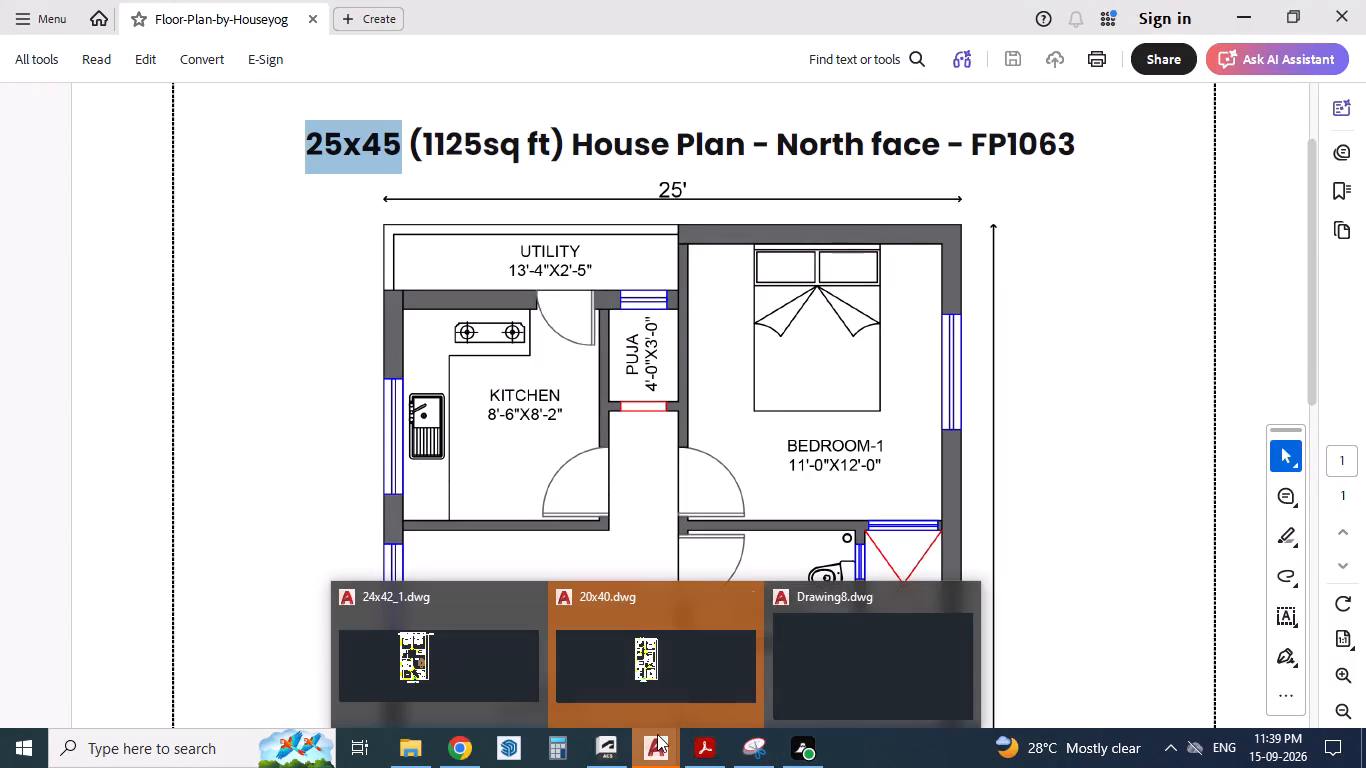
{"action": "left_click", "coordinate": [894, 618]}
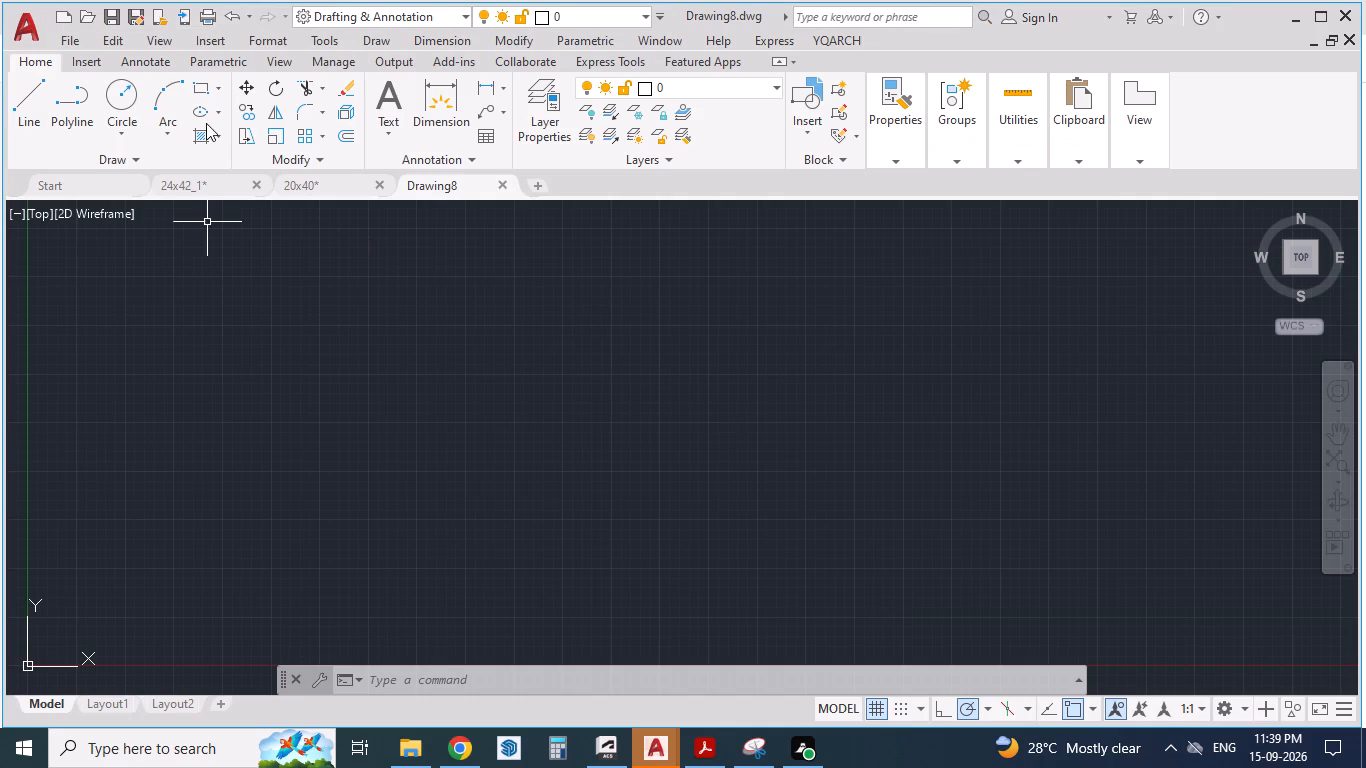
{"action": "left_click", "coordinate": [26, 31]}
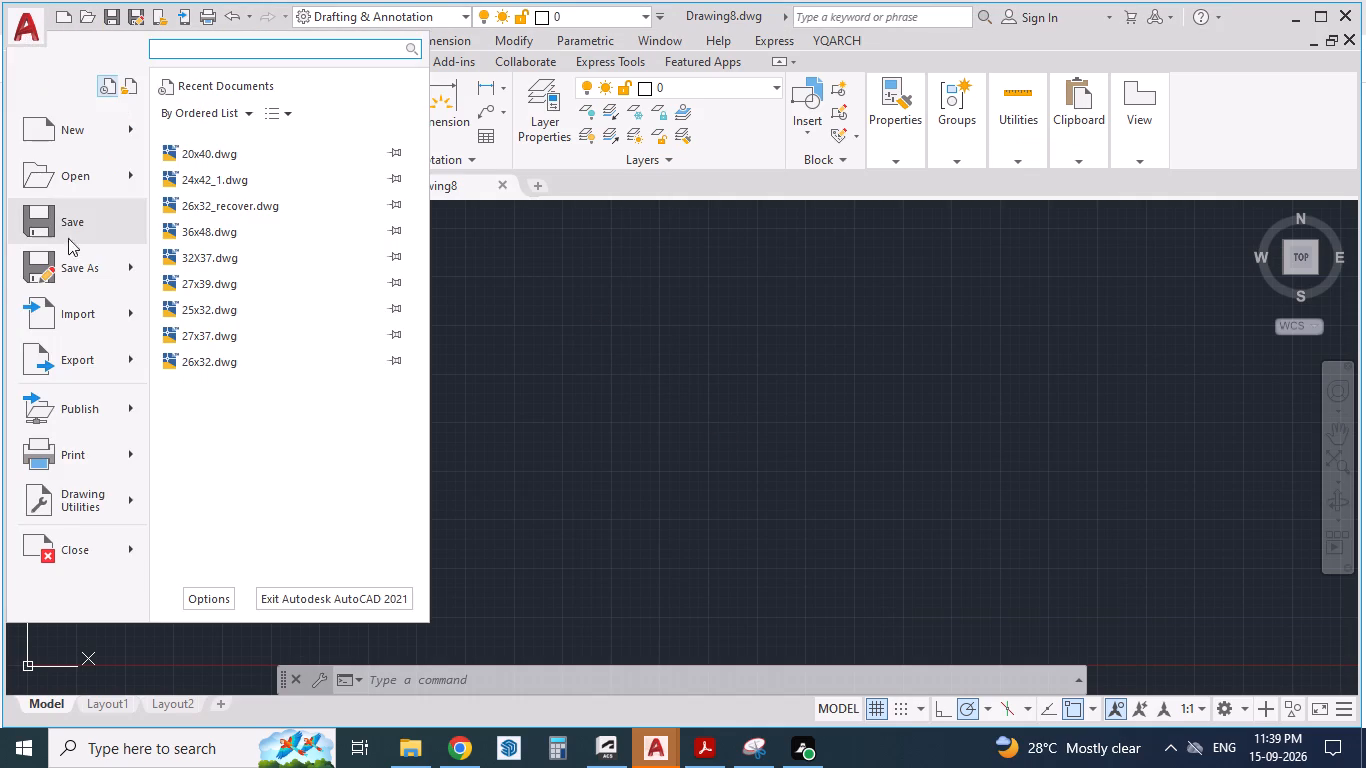
{"action": "left_click", "coordinate": [81, 268]}
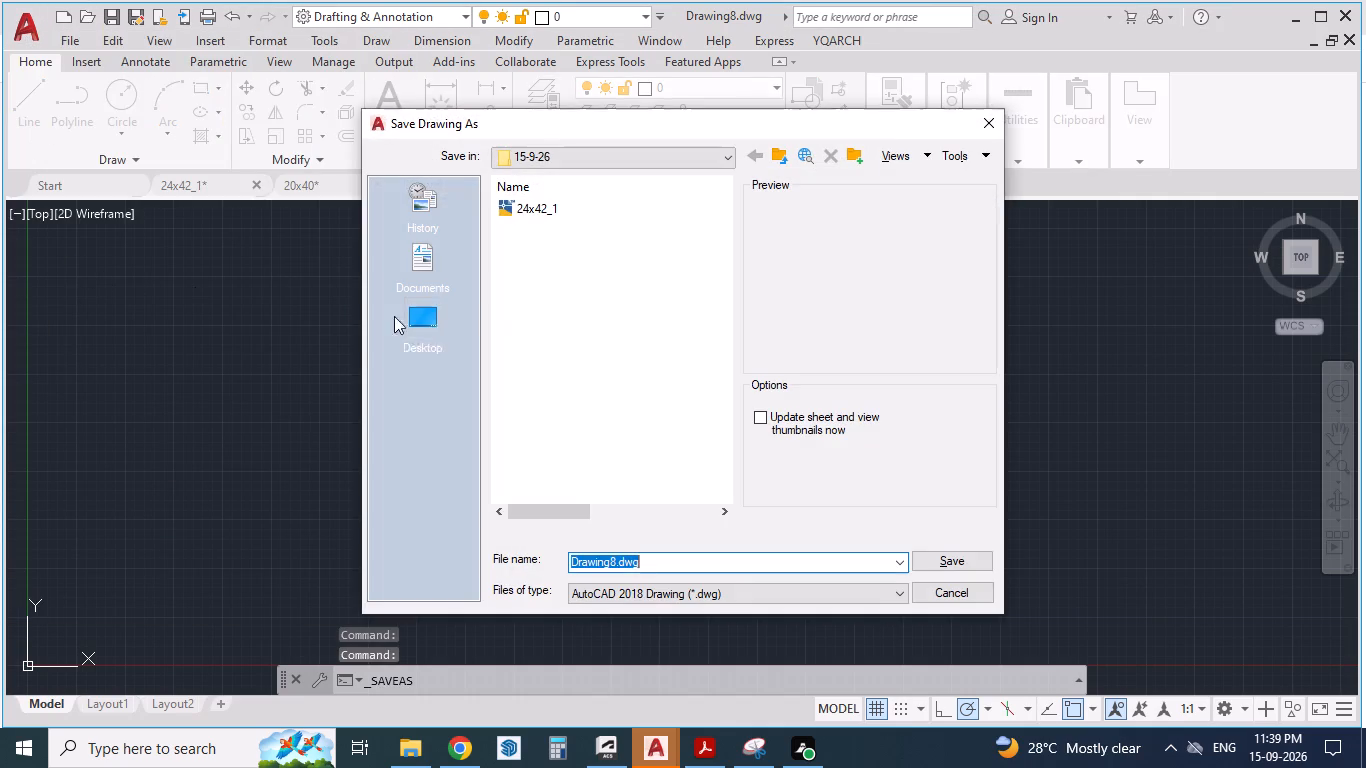
{"action": "left_click", "coordinate": [698, 583]}
{"action": "key", "text": "ctrl+v"}
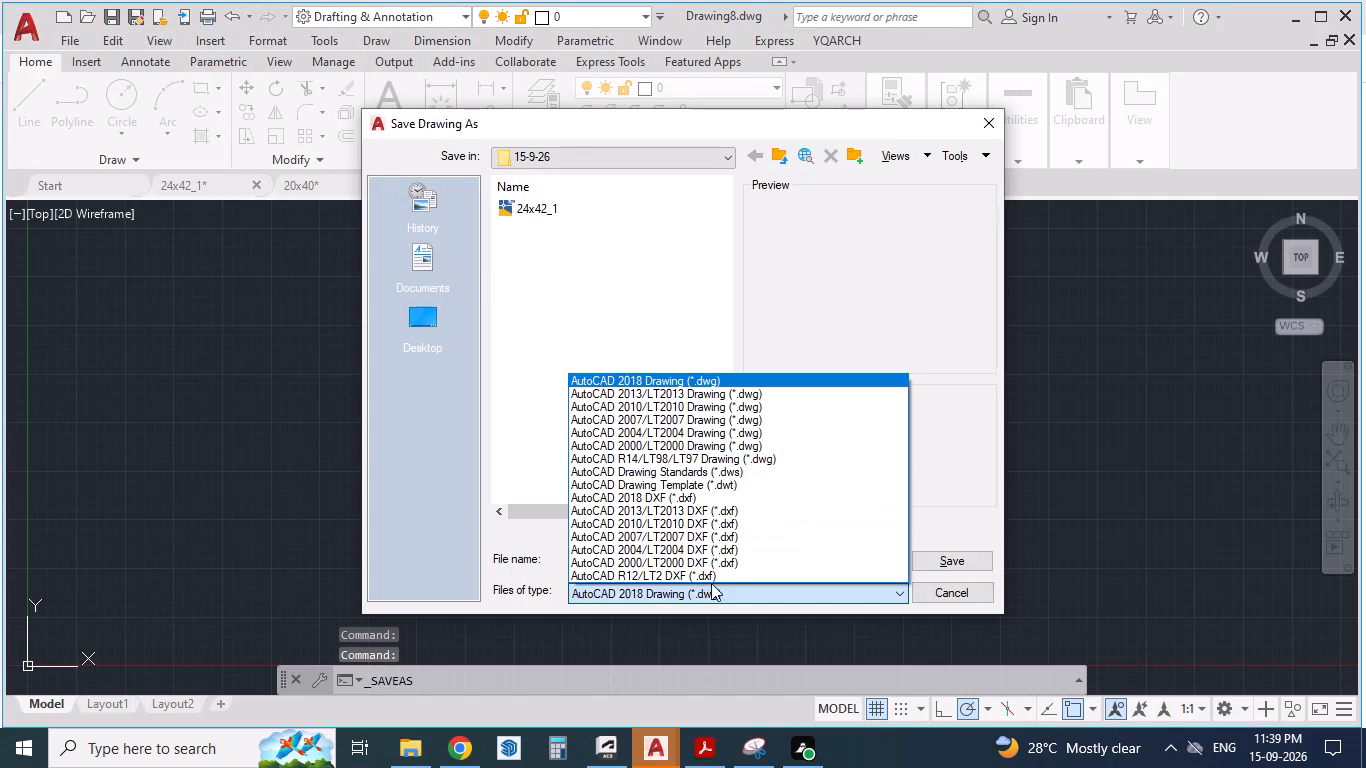
{"action": "left_click", "coordinate": [586, 266]}
{"action": "left_click", "coordinate": [658, 565]}
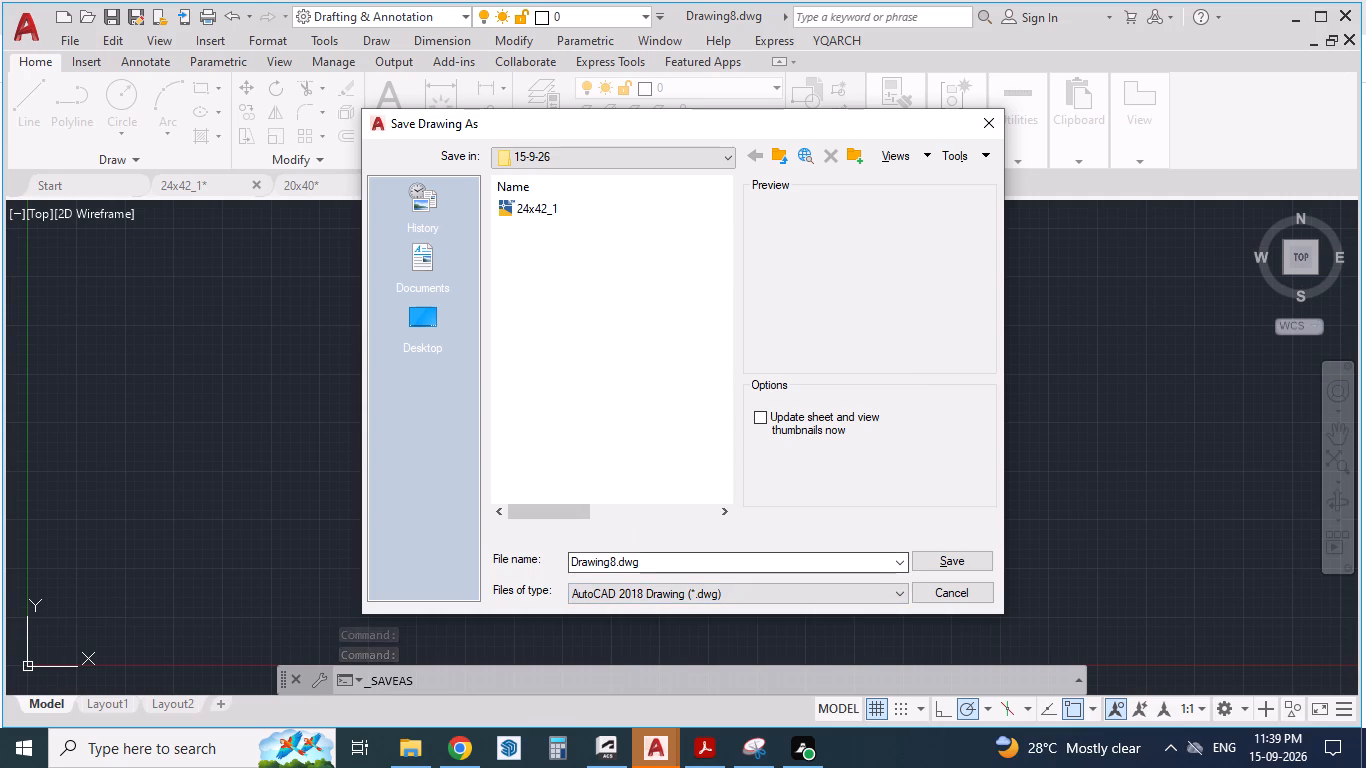
{"action": "key", "text": "ctrl+v"}
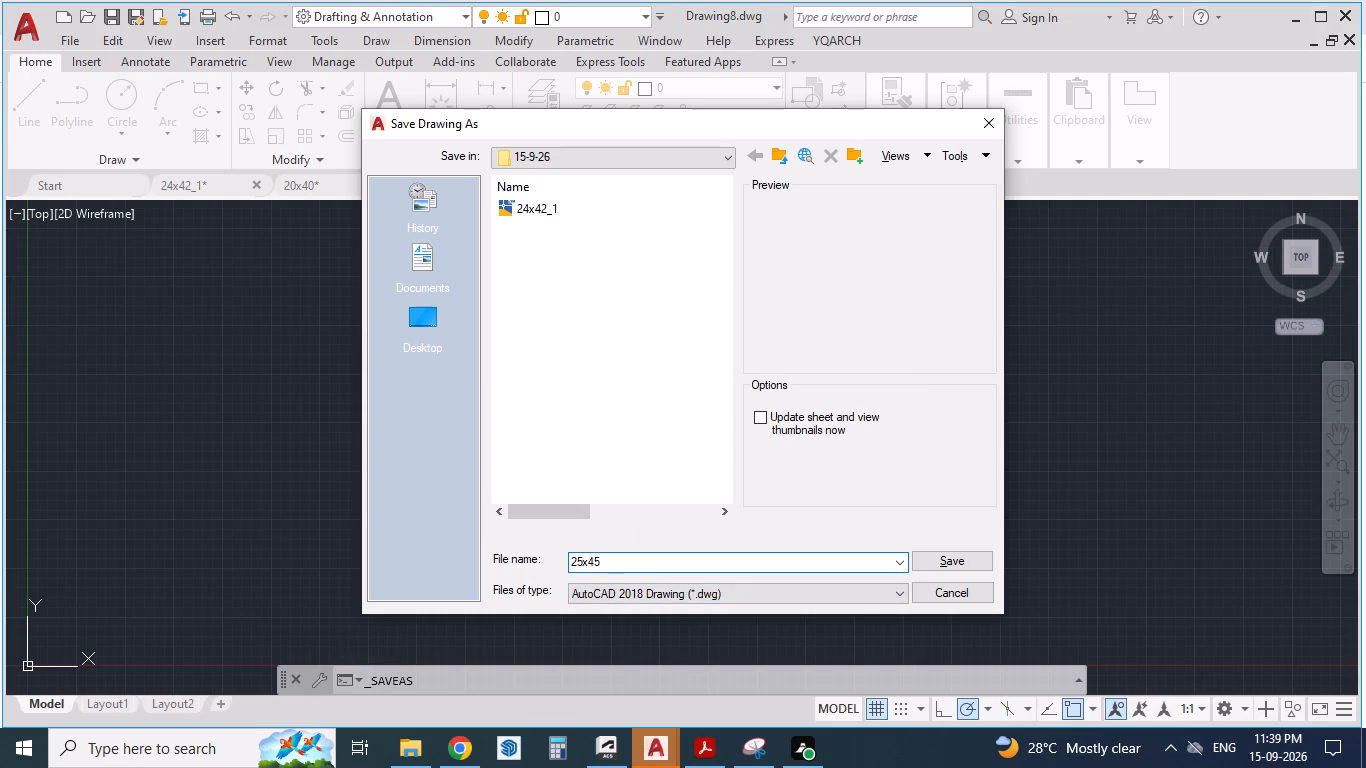
{"action": "key", "text": "shift+underscore"}
{"action": "key", "text": "2"}
{"action": "scroll", "coordinate": [545, 557], "scroll_direction": "up", "scroll_amount": 1}
{"action": "left_click", "coordinate": [950, 560]}
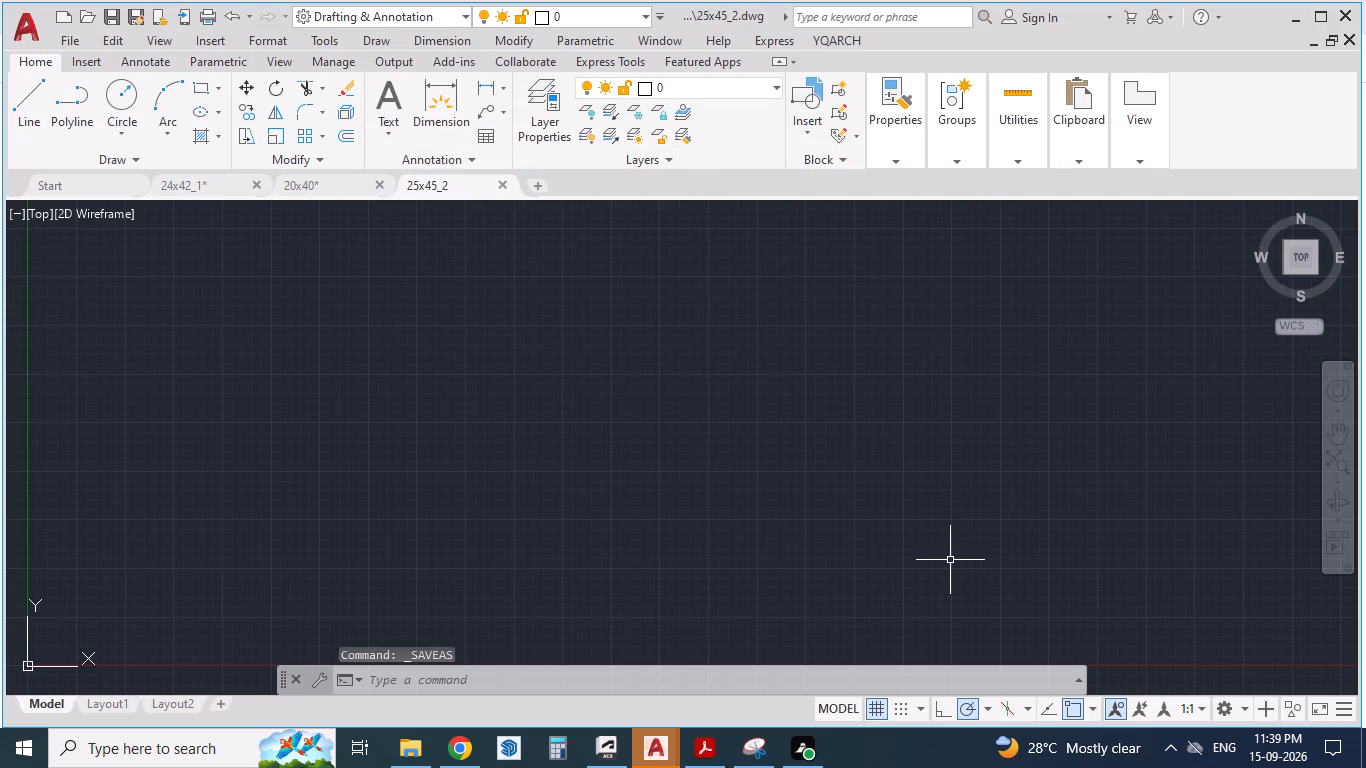
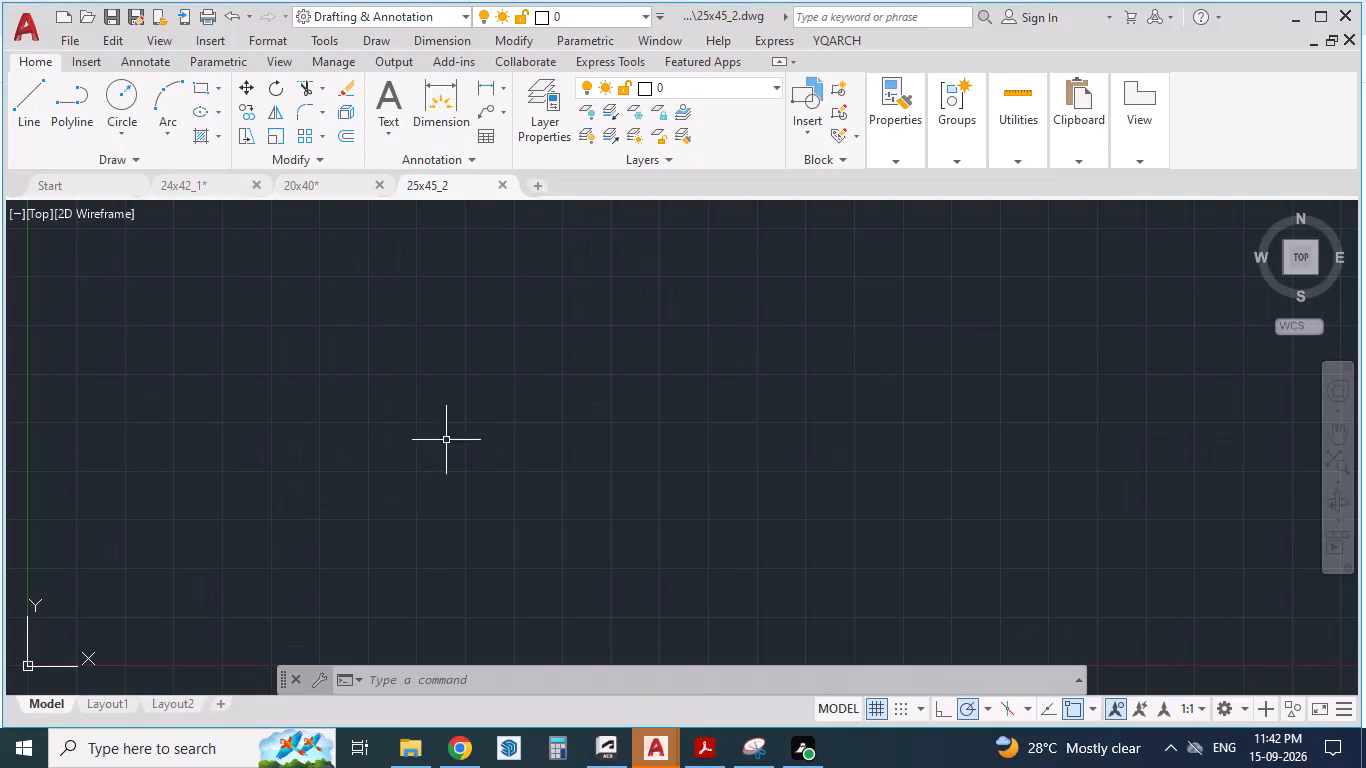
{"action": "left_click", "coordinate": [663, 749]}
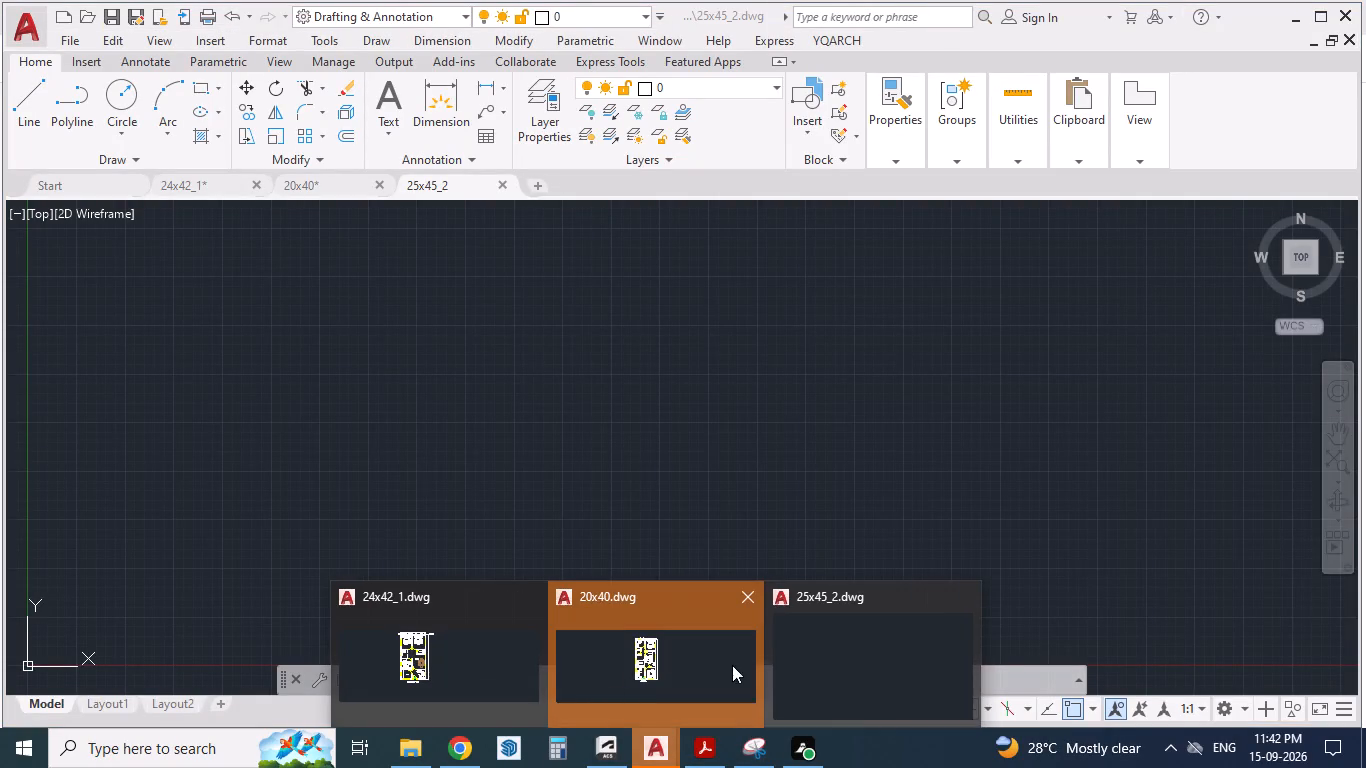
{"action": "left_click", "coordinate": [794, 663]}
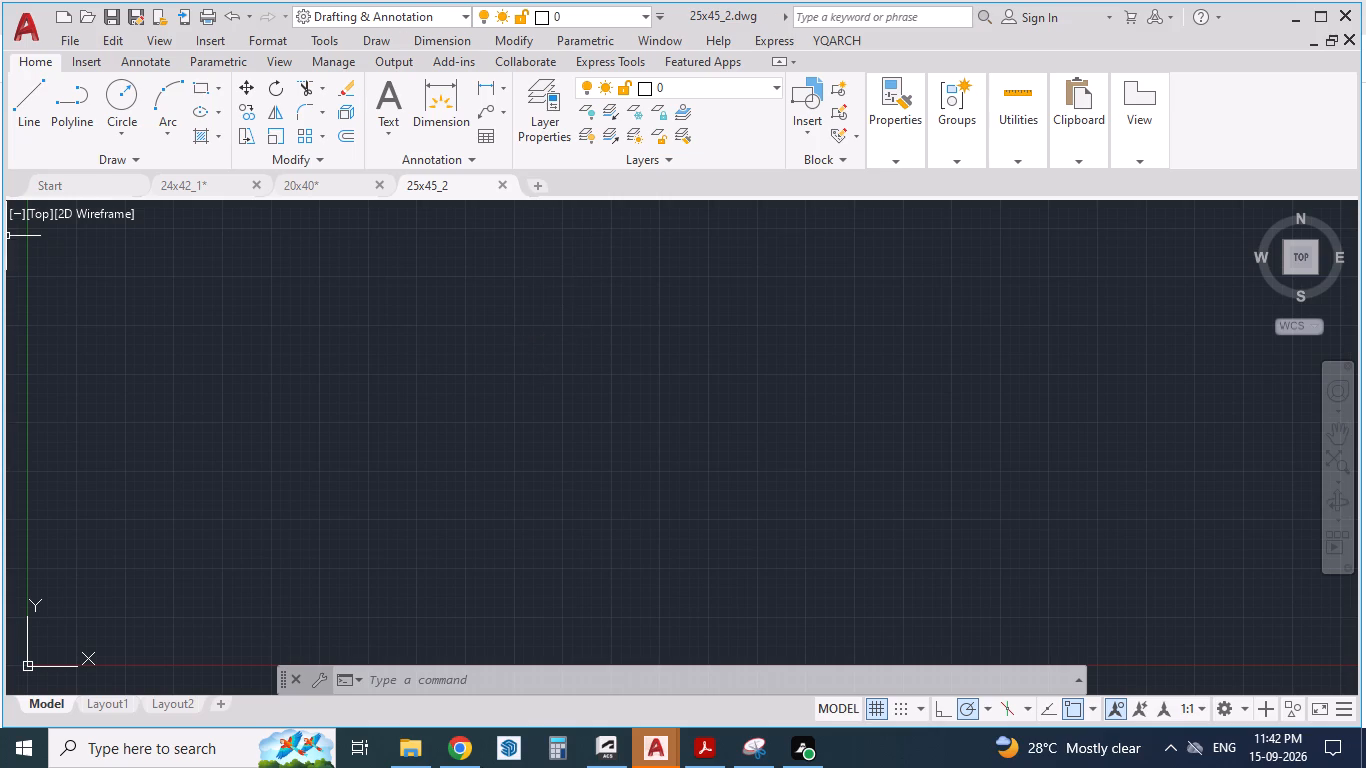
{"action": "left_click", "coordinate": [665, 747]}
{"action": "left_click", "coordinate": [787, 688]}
Draw a horizontal YQArch linear dimension about 10.4 units long in the empty drawing and extend it with a second segment of about 7.1.
{"action": "left_click", "coordinate": [851, 44]}
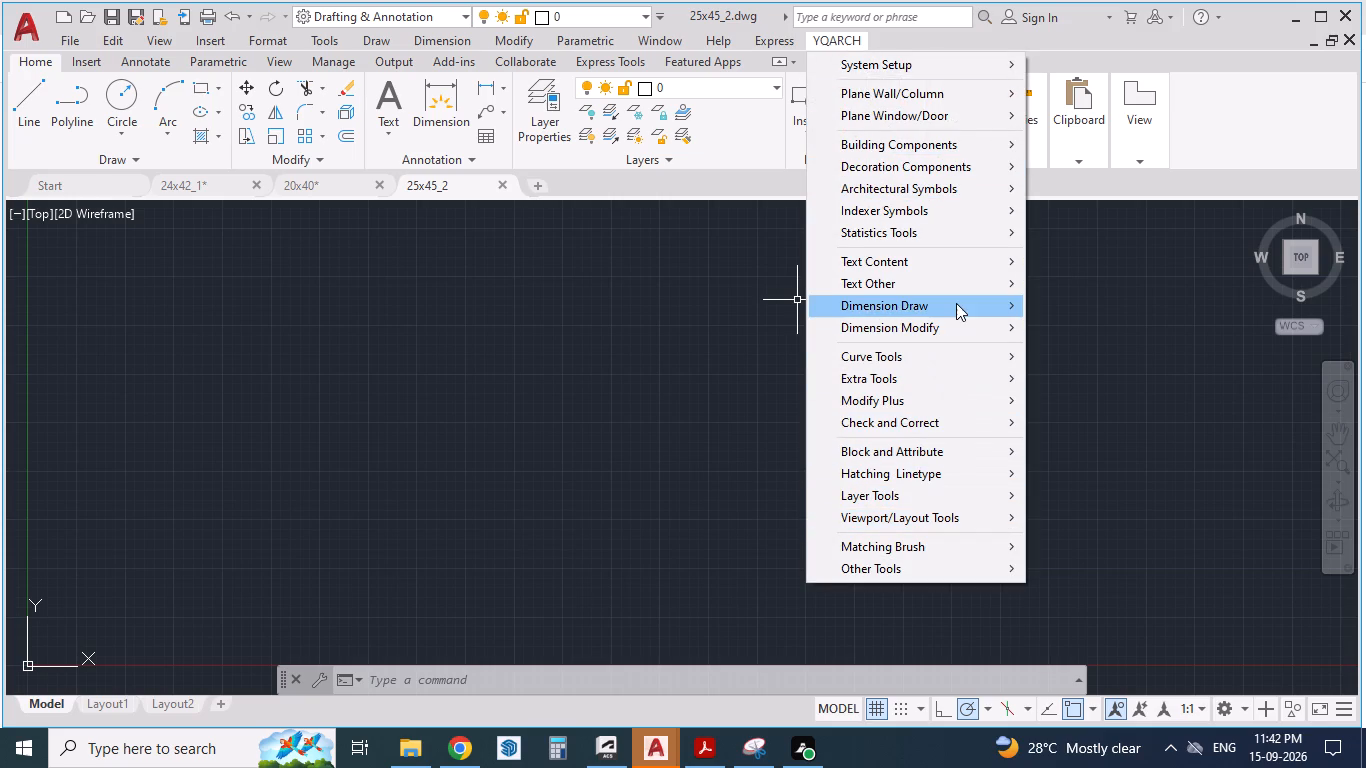
{"action": "left_click", "coordinate": [1080, 167]}
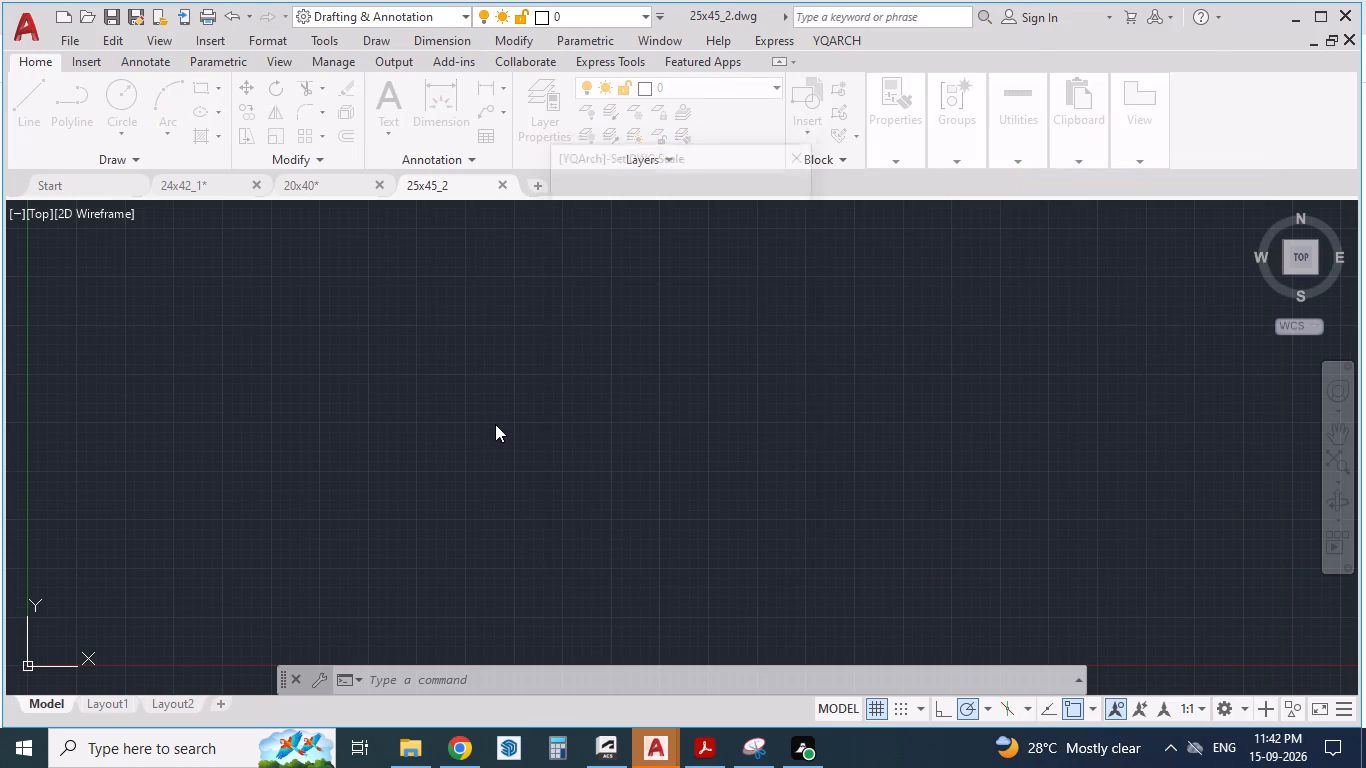
{"action": "double_click", "coordinate": [569, 224]}
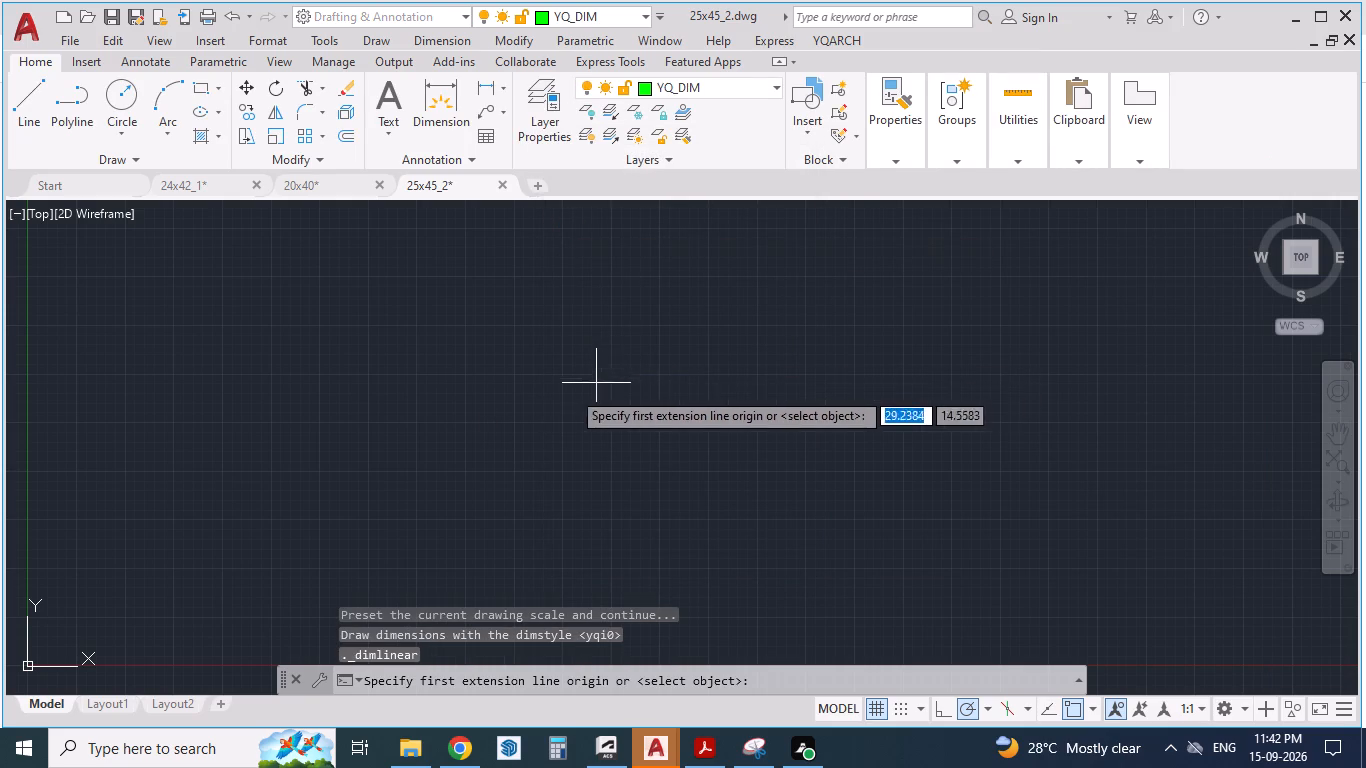
{"action": "left_click", "coordinate": [365, 373]}
{"action": "left_click", "coordinate": [567, 363]}
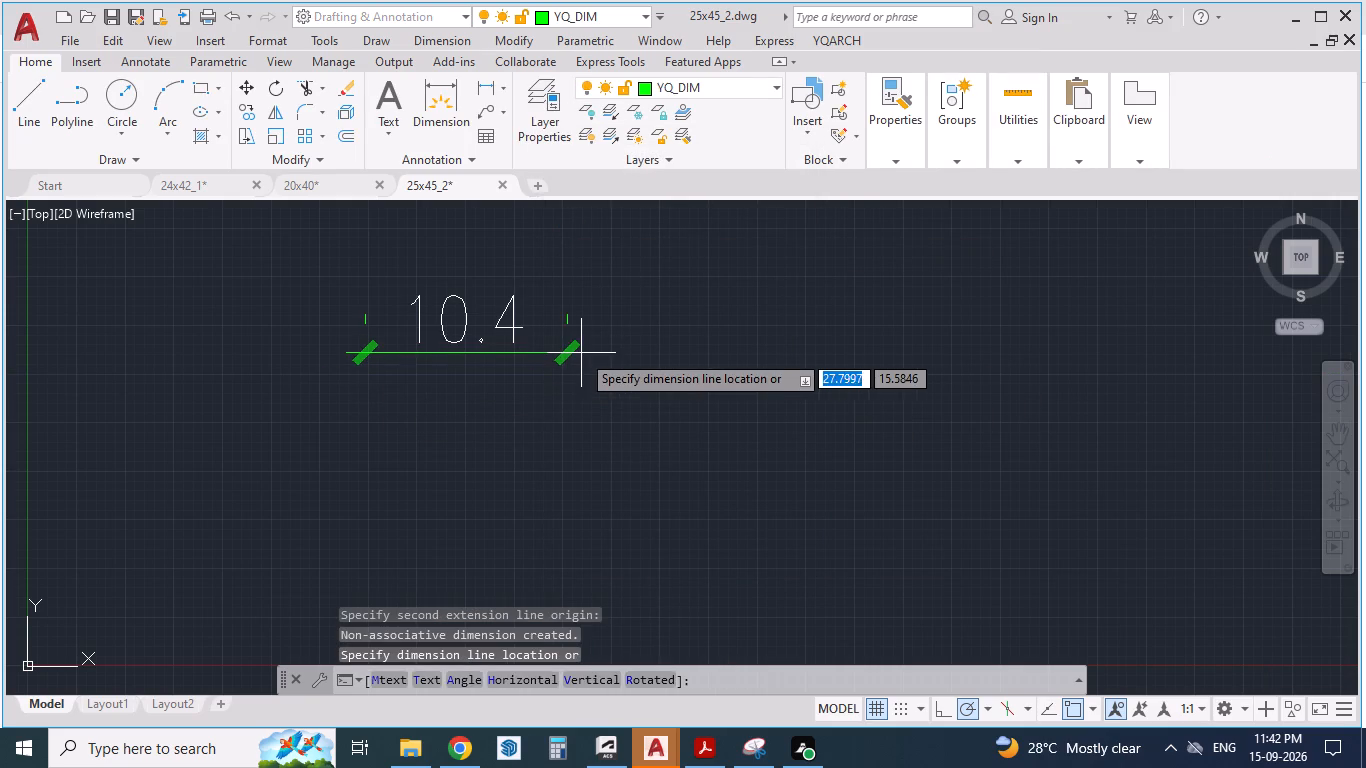
{"action": "left_click", "coordinate": [586, 348]}
{"action": "scroll", "coordinate": [730, 391], "scroll_direction": "down", "scroll_amount": 1}
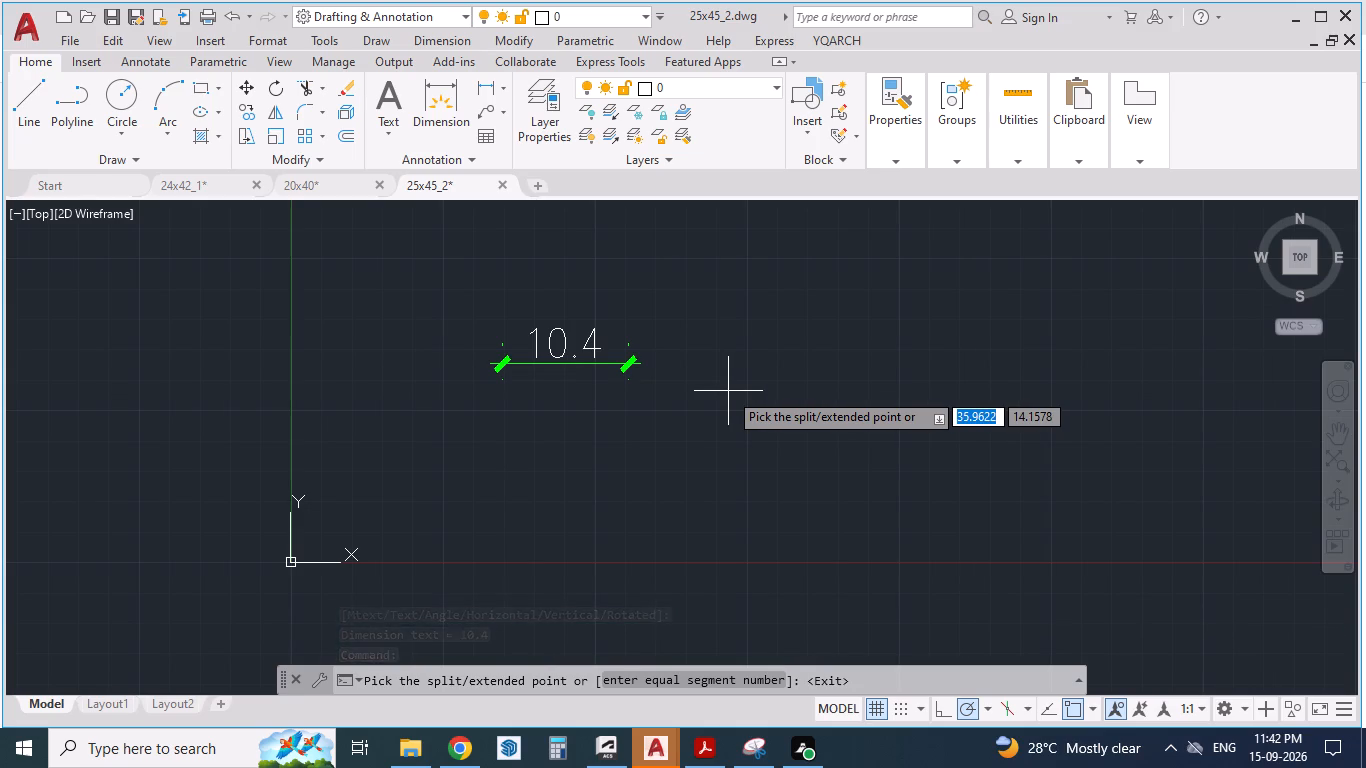
{"action": "left_click", "coordinate": [714, 477]}
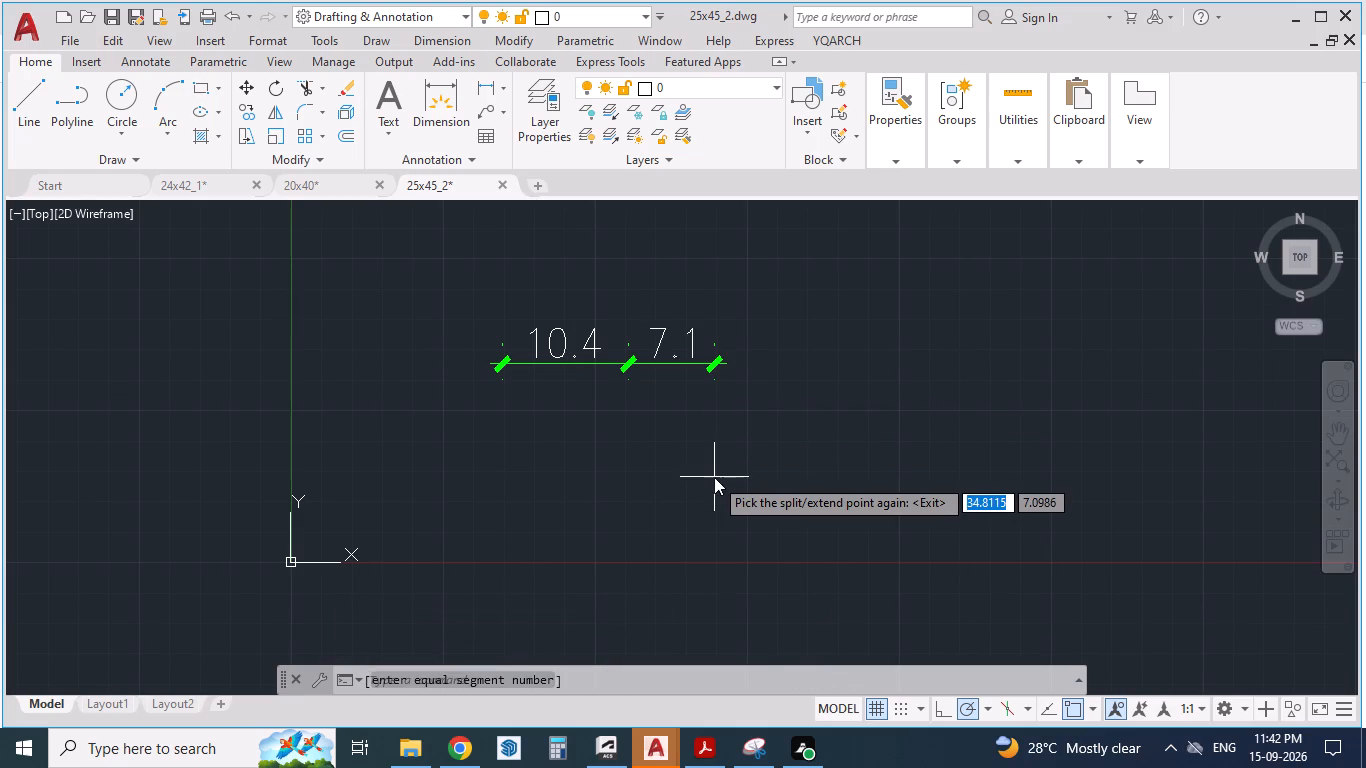
{"action": "type", "text": "UNIT"}
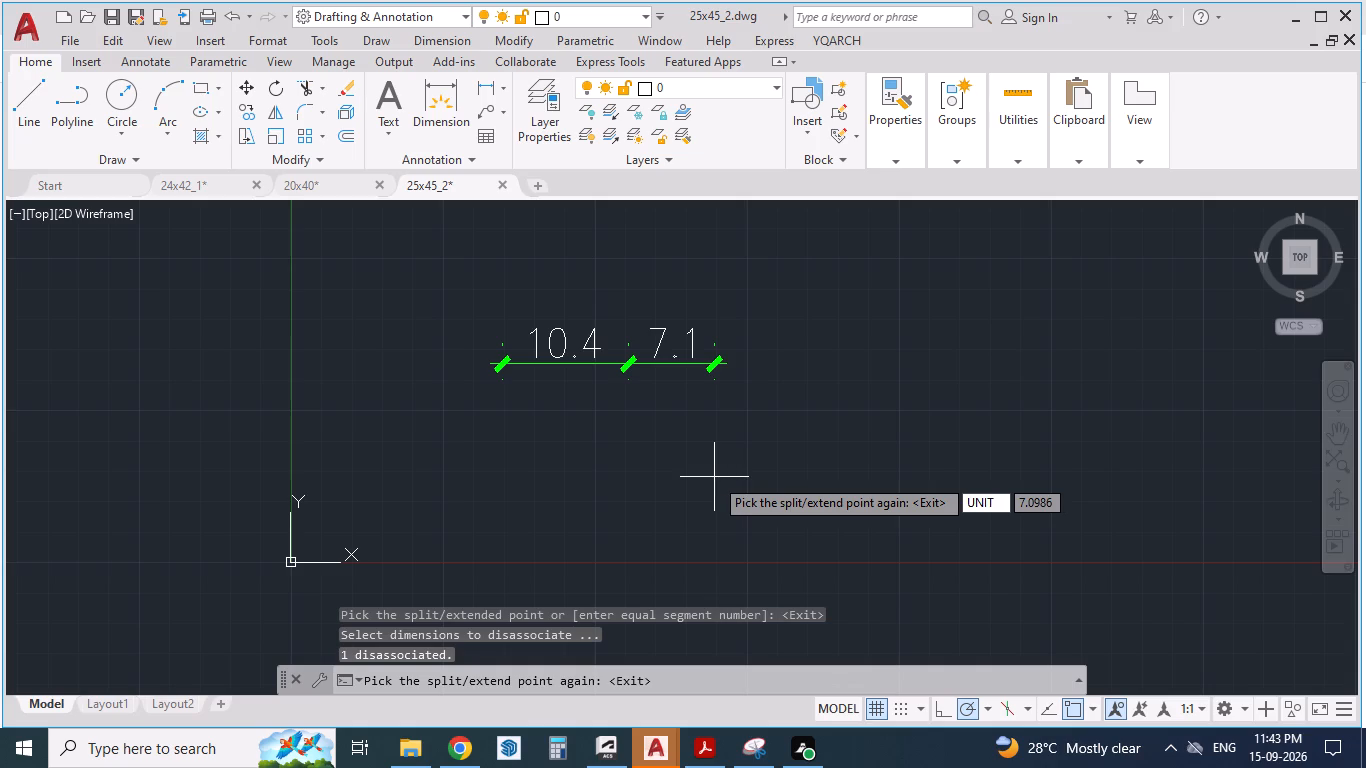
{"action": "key", "text": "Escape"}
{"action": "key", "text": "Escape"}
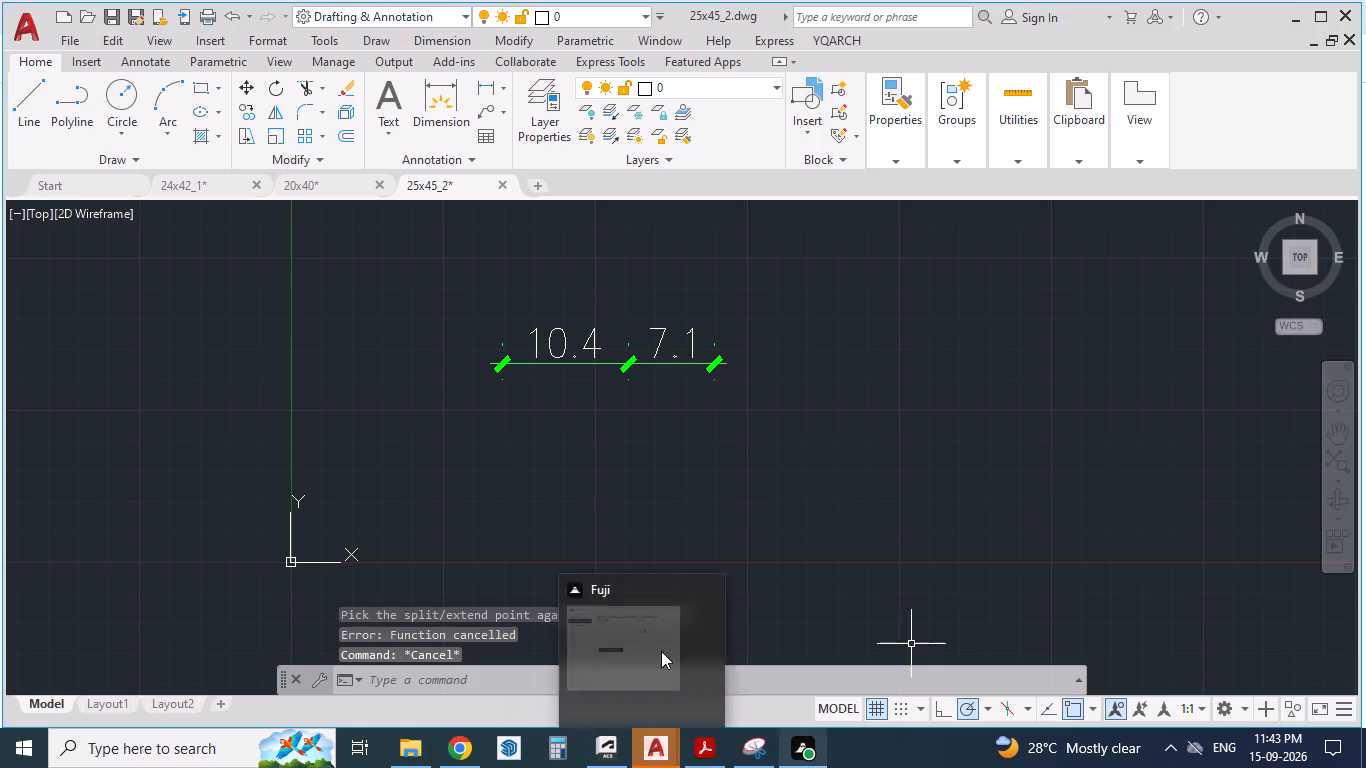
Configure the drawing units to Architectural length with 0'-0 1/4" precision.
{"action": "left_click", "coordinate": [556, 678]}
{"action": "type", "text": "UNITS"}
{"action": "key", "text": "Return"}
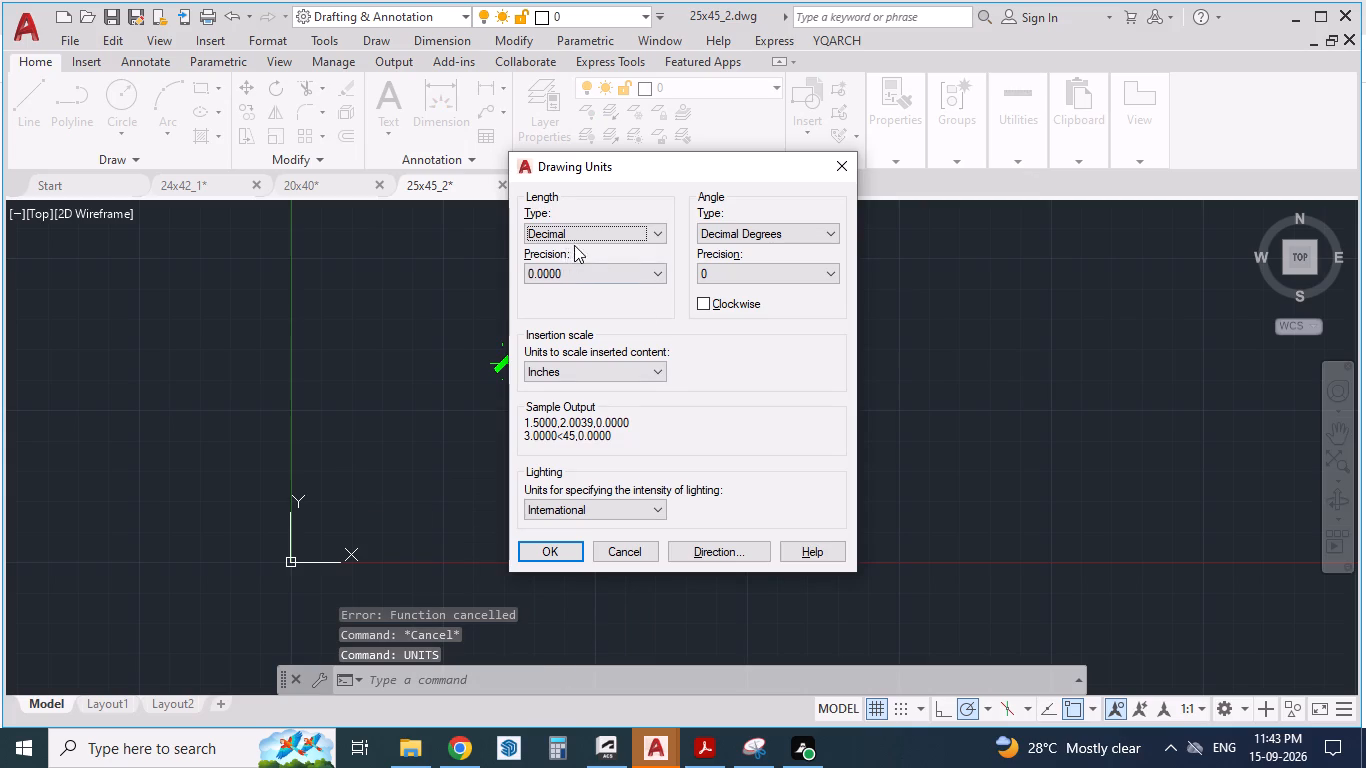
{"action": "left_click", "coordinate": [576, 233]}
{"action": "left_click", "coordinate": [575, 250]}
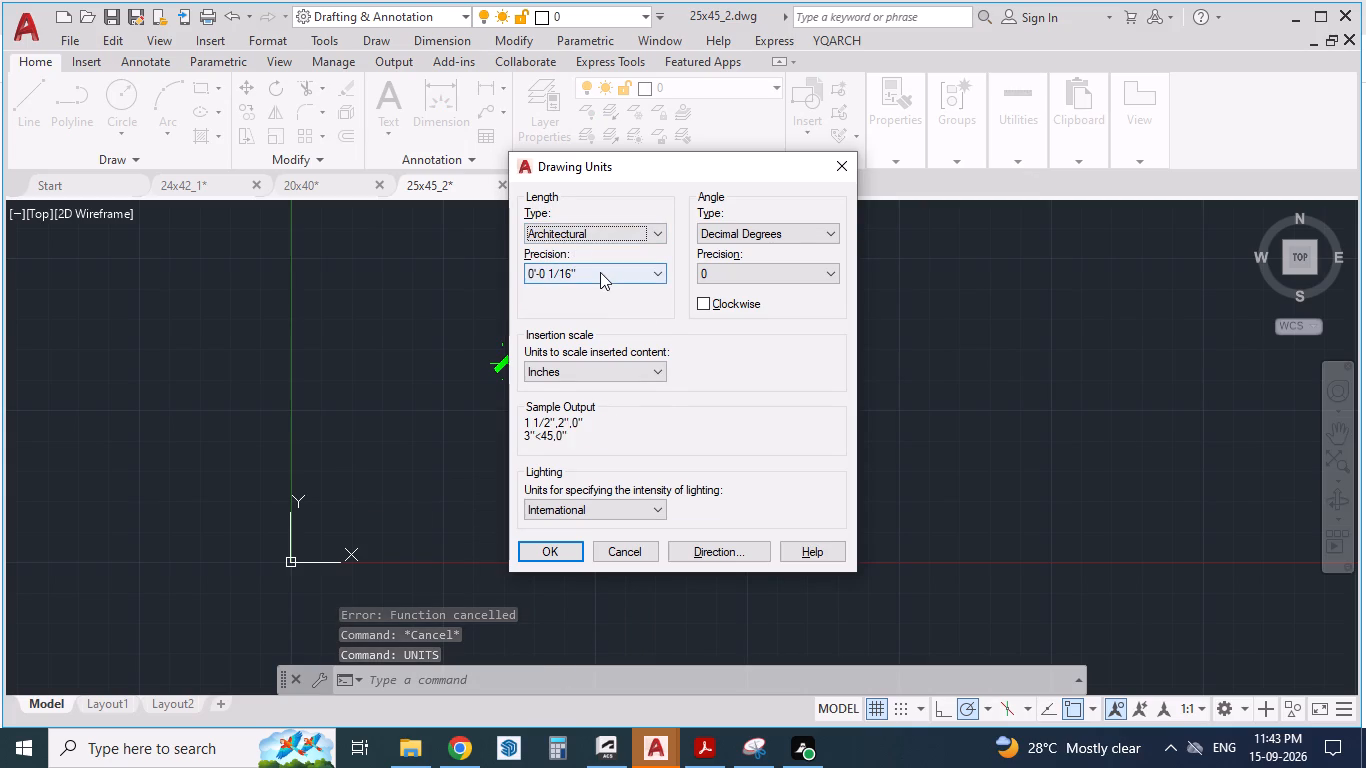
{"action": "left_click", "coordinate": [600, 272]}
{"action": "left_click", "coordinate": [582, 317]}
{"action": "left_click", "coordinate": [762, 405]}
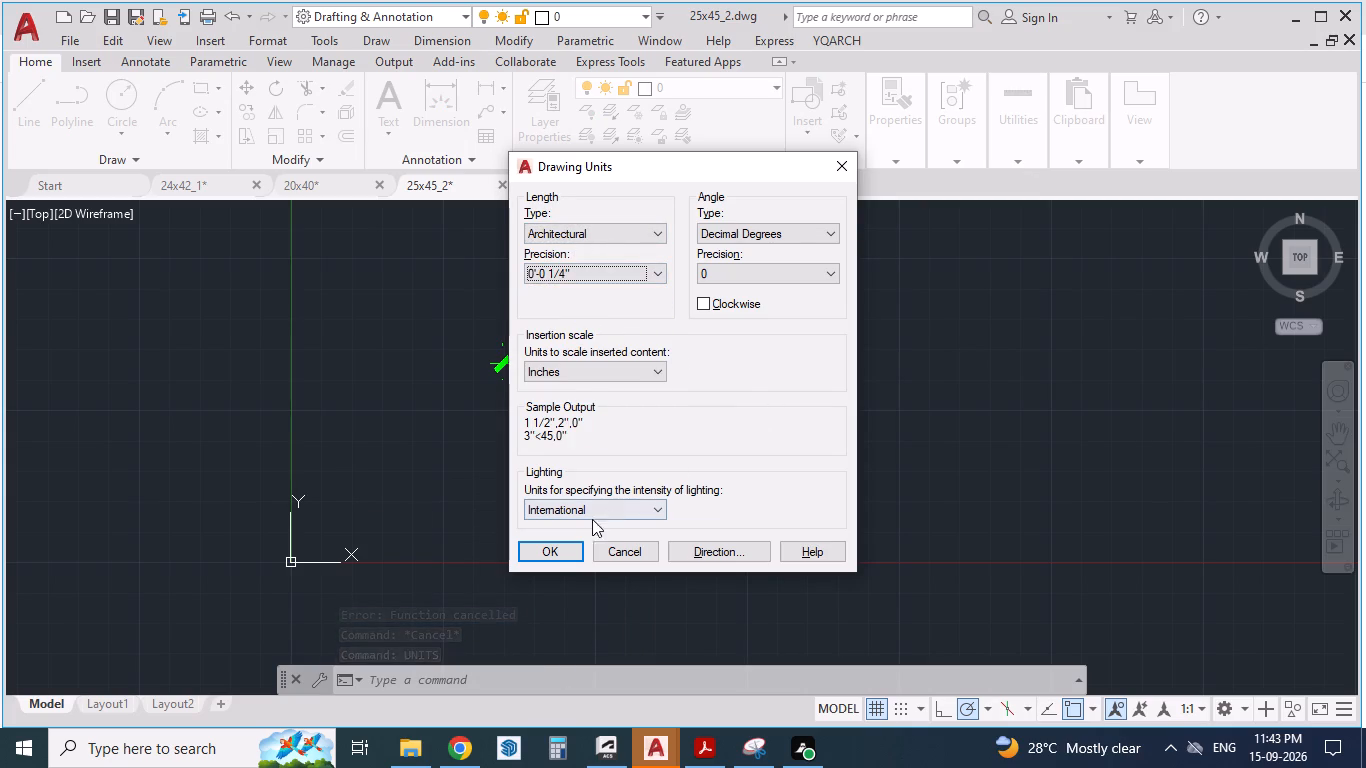
{"action": "left_click", "coordinate": [556, 550]}
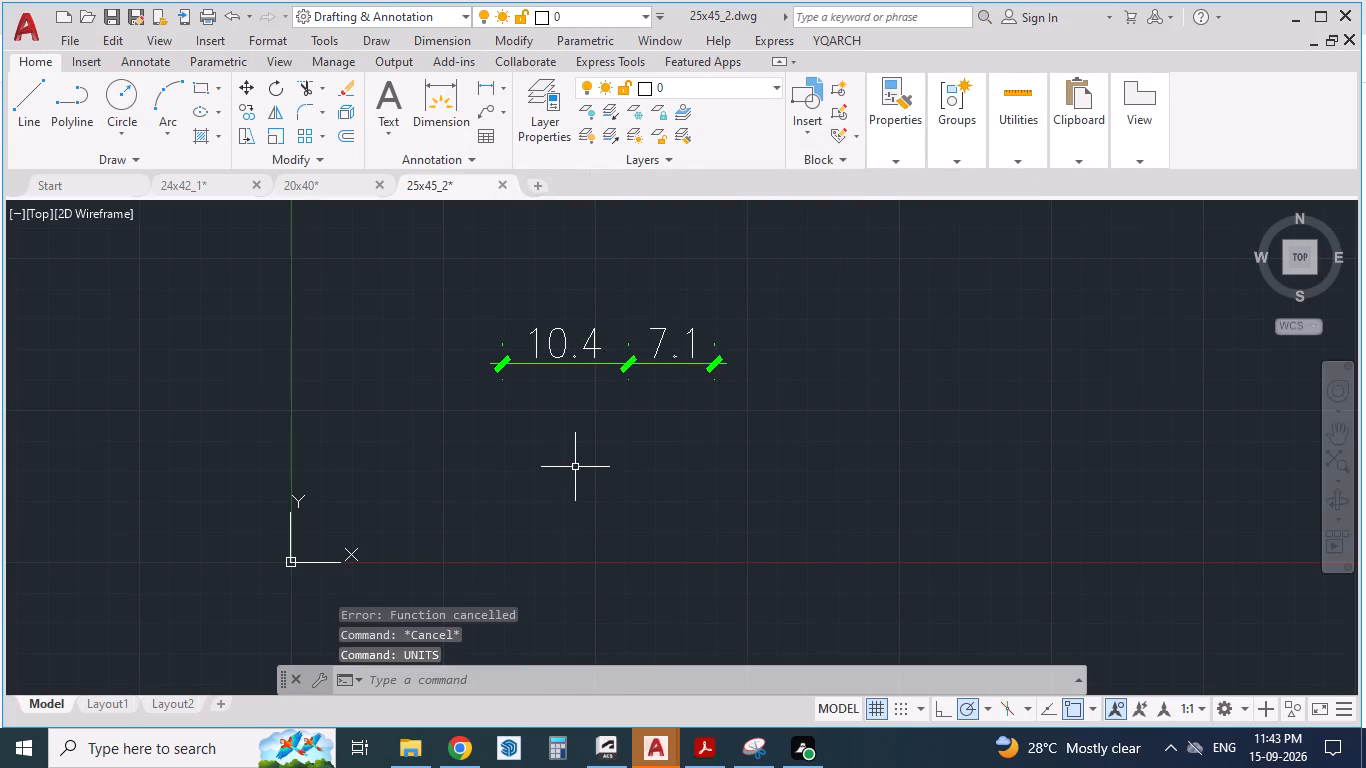
Make yqi0 the current dimension style, discarding its style overrides.
{"action": "scroll", "coordinate": [575, 466], "scroll_direction": "down", "scroll_amount": 1}
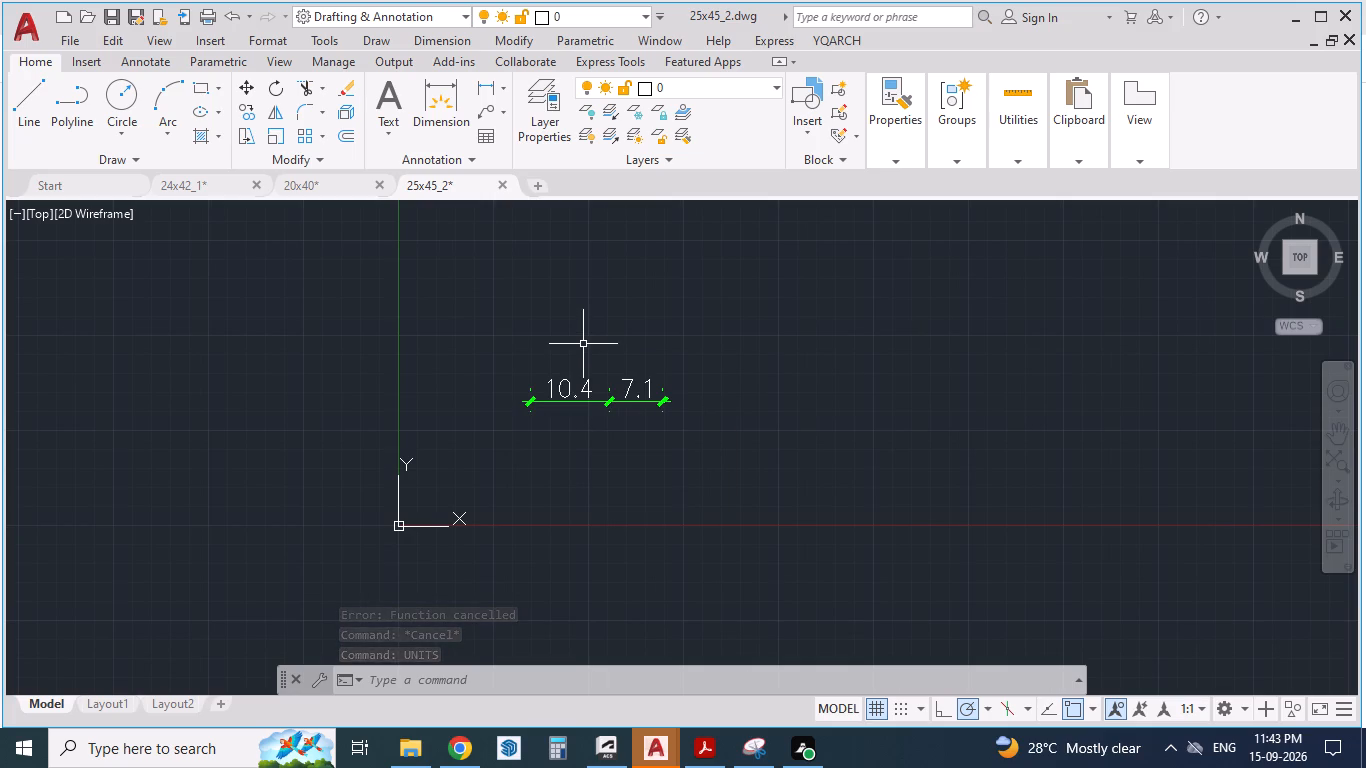
{"action": "key", "text": "d"}
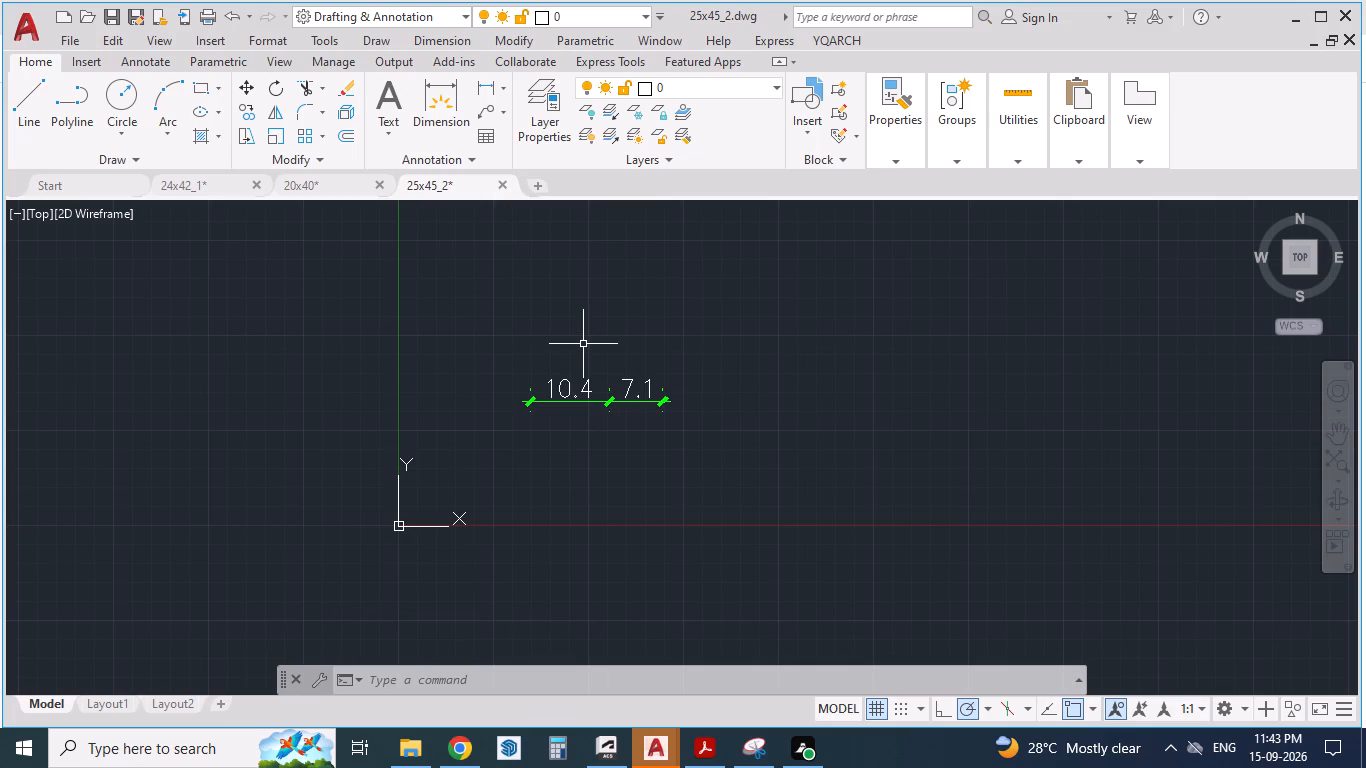
{"action": "key", "text": "Return"}
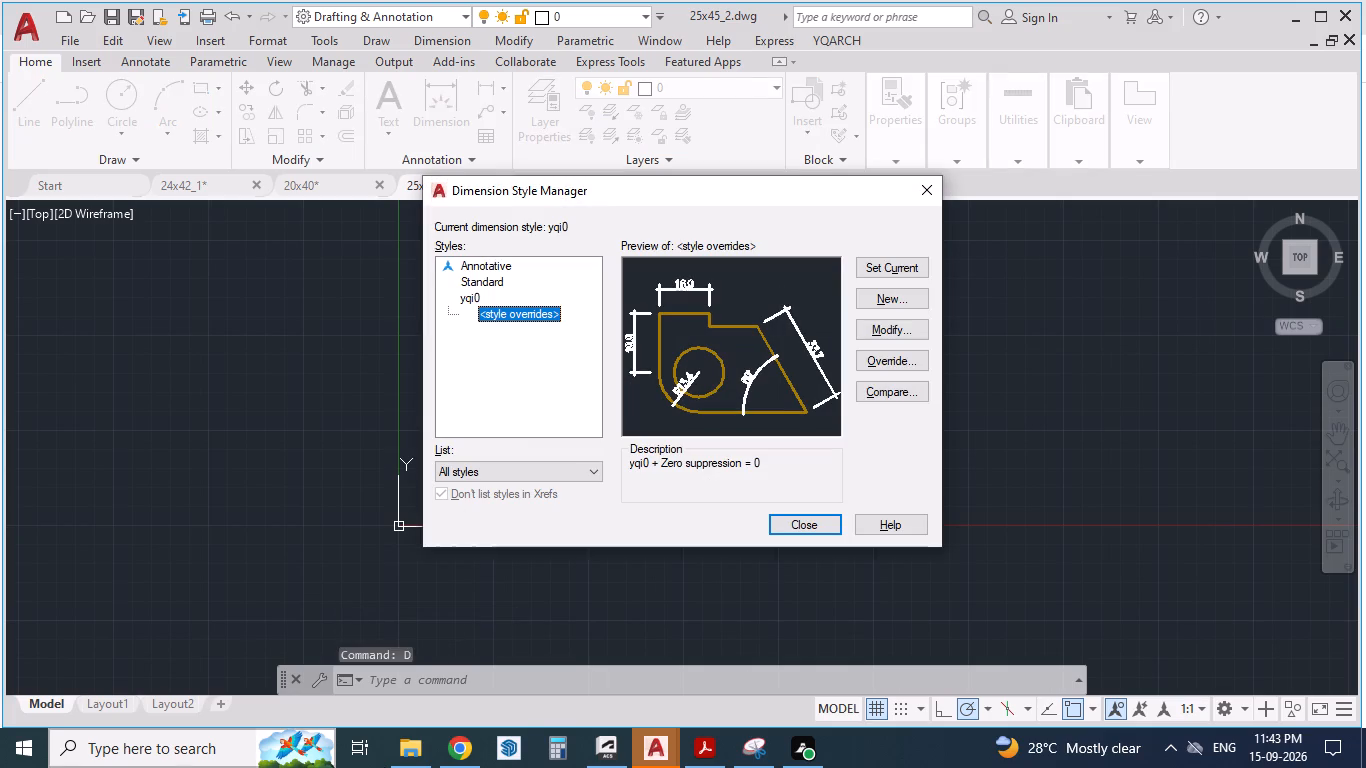
{"action": "double_click", "coordinate": [470, 291]}
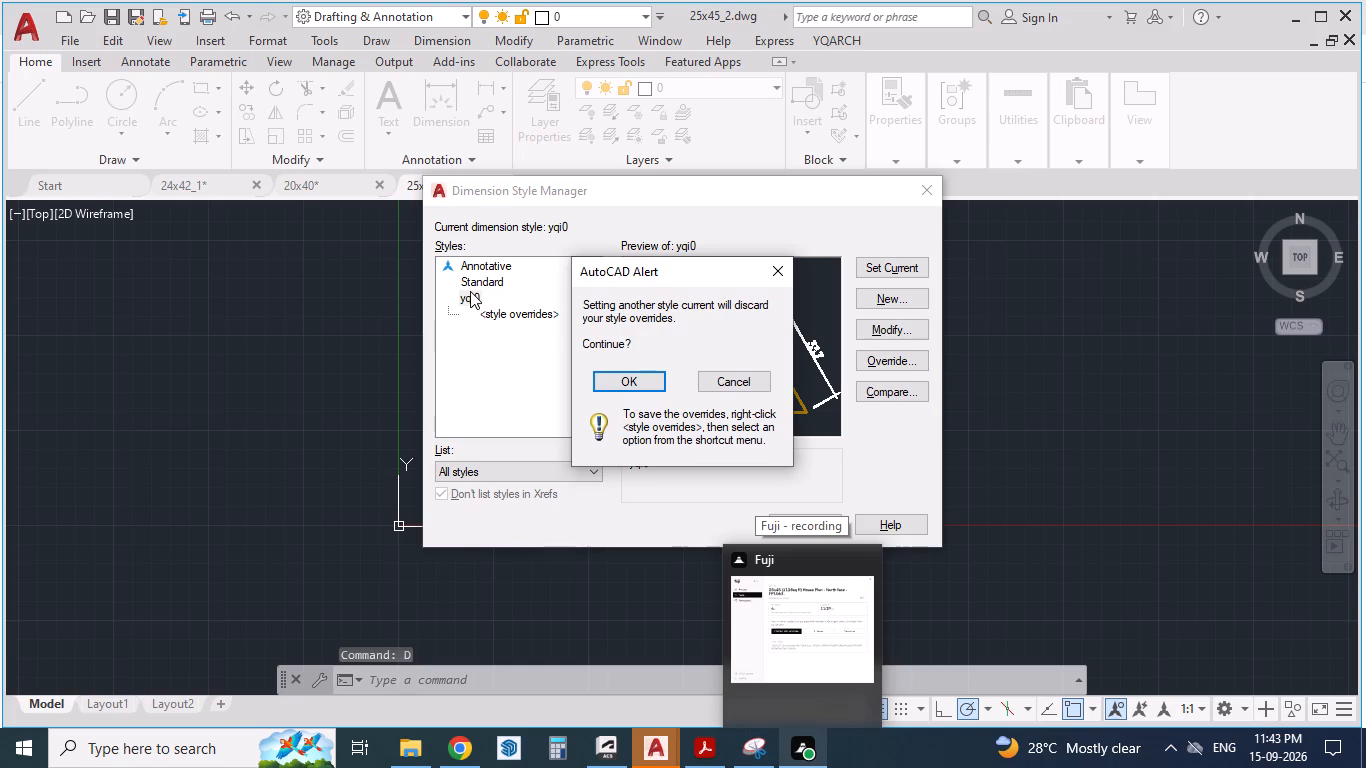
{"action": "left_click", "coordinate": [620, 378]}
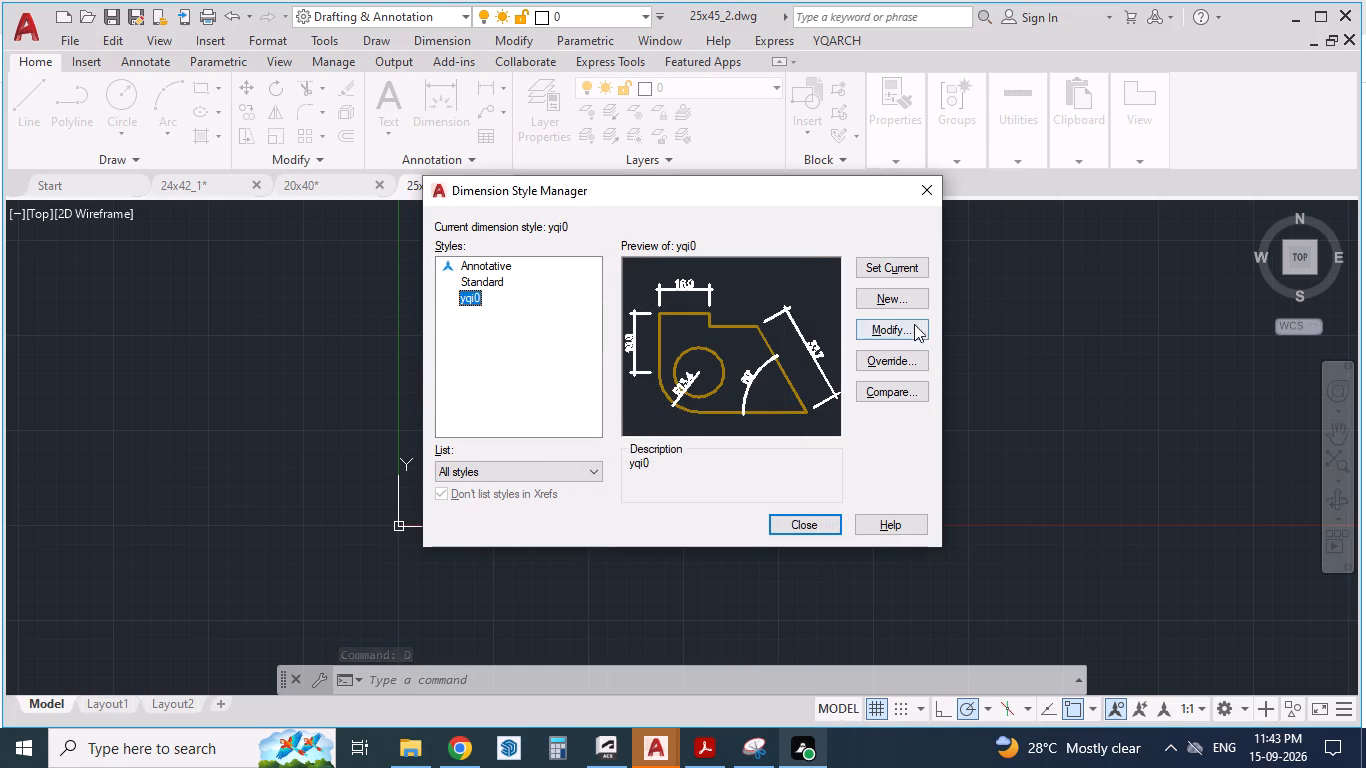
Modify the yqi0 dimension style's linear primary units to Architectural format with 0'-0 1/4" precision.
{"action": "left_click", "coordinate": [895, 332]}
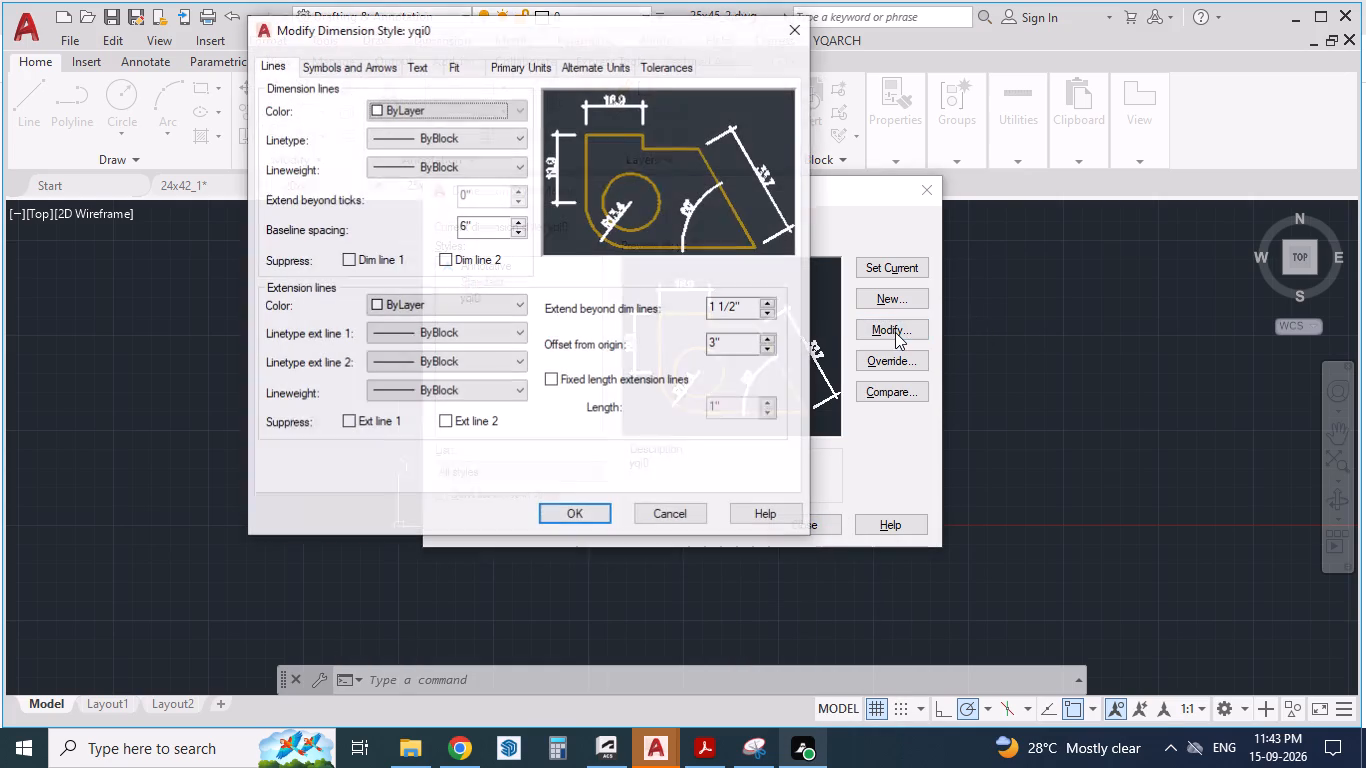
{"action": "left_click", "coordinate": [519, 66]}
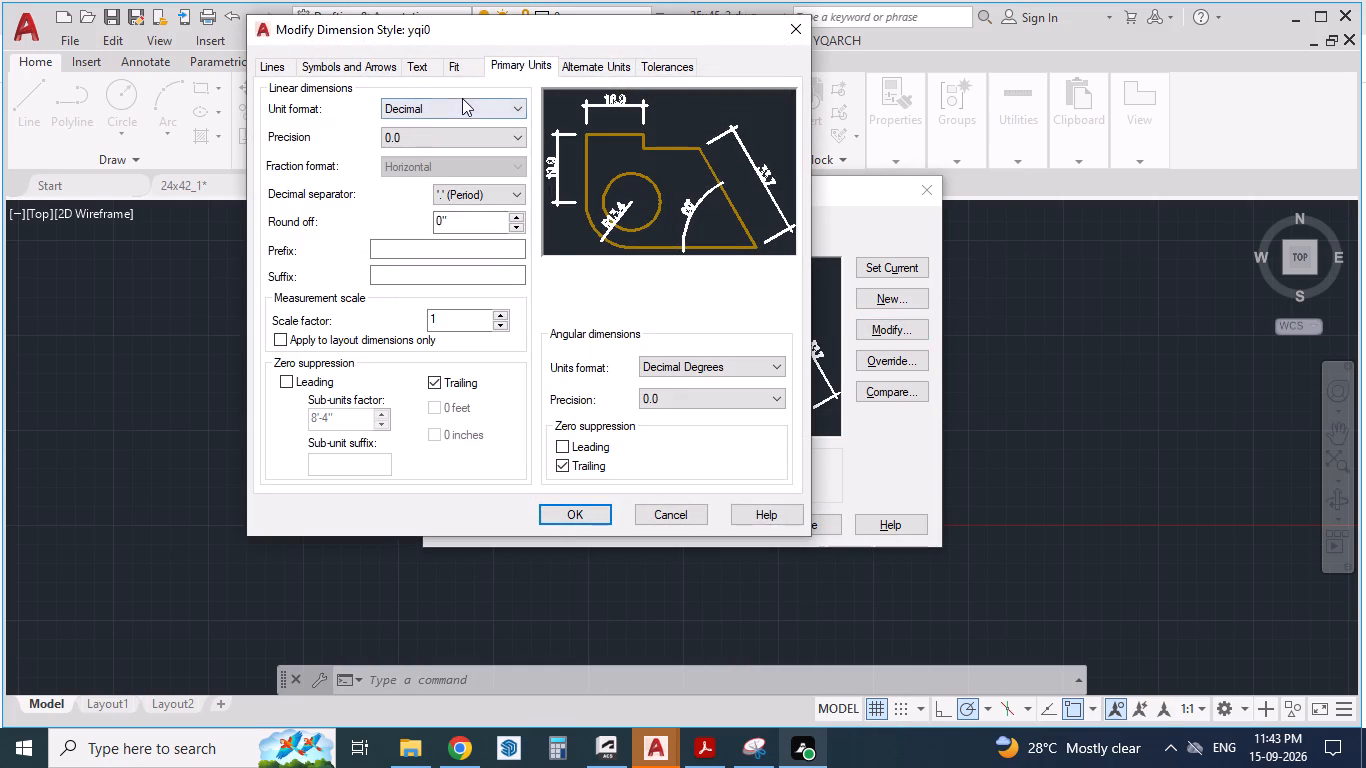
{"action": "left_click", "coordinate": [457, 107]}
{"action": "left_click", "coordinate": [416, 166]}
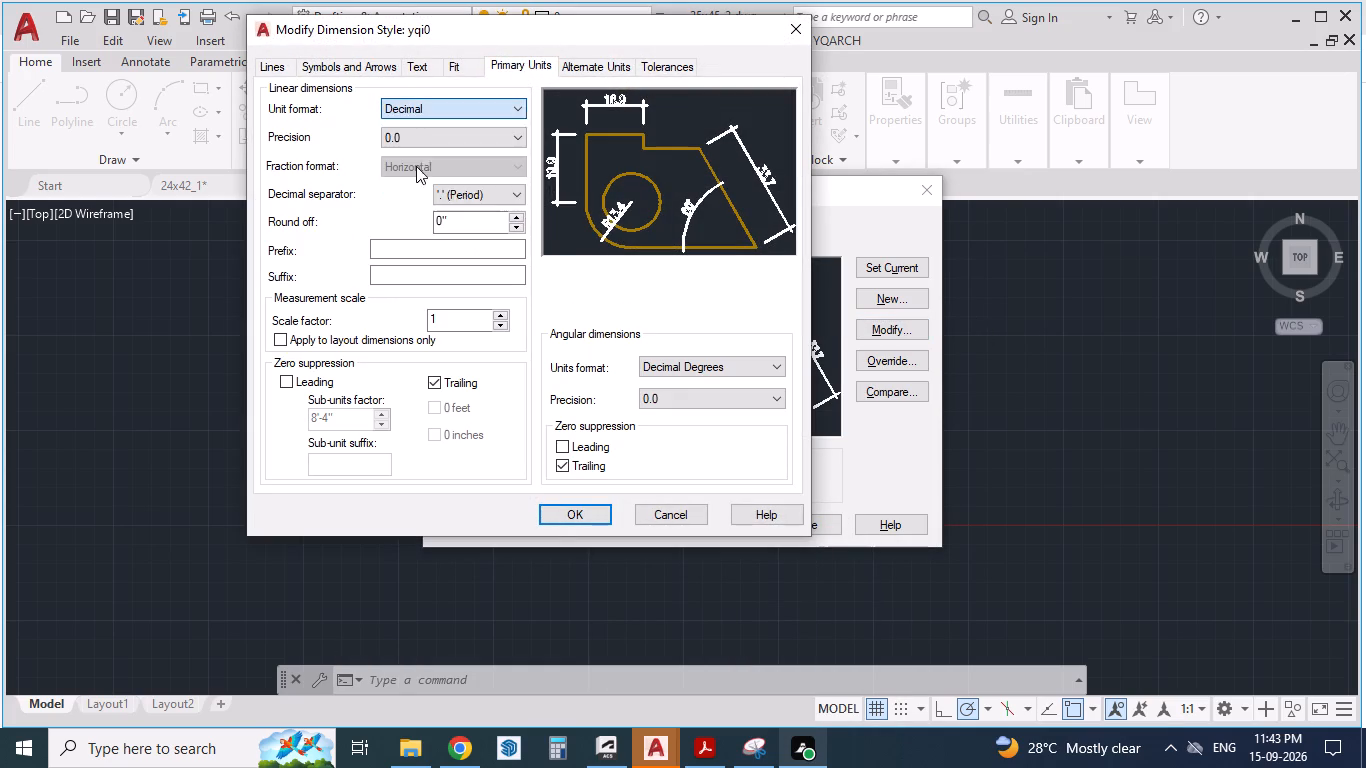
{"action": "left_click", "coordinate": [435, 137]}
{"action": "left_click", "coordinate": [423, 175]}
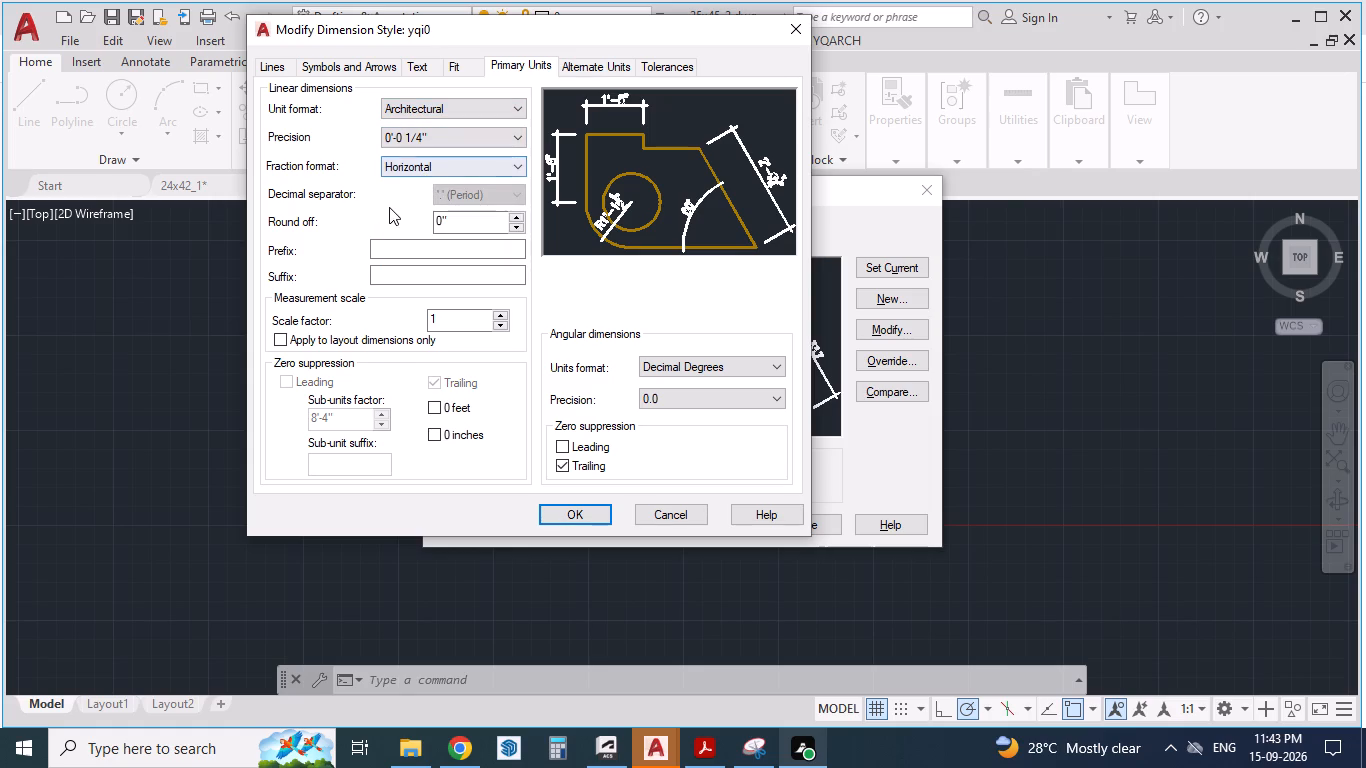
{"action": "left_click", "coordinate": [389, 207]}
Set the yqi0 dimension text to the Standard text style with a 4" text height.
{"action": "left_click", "coordinate": [462, 68]}
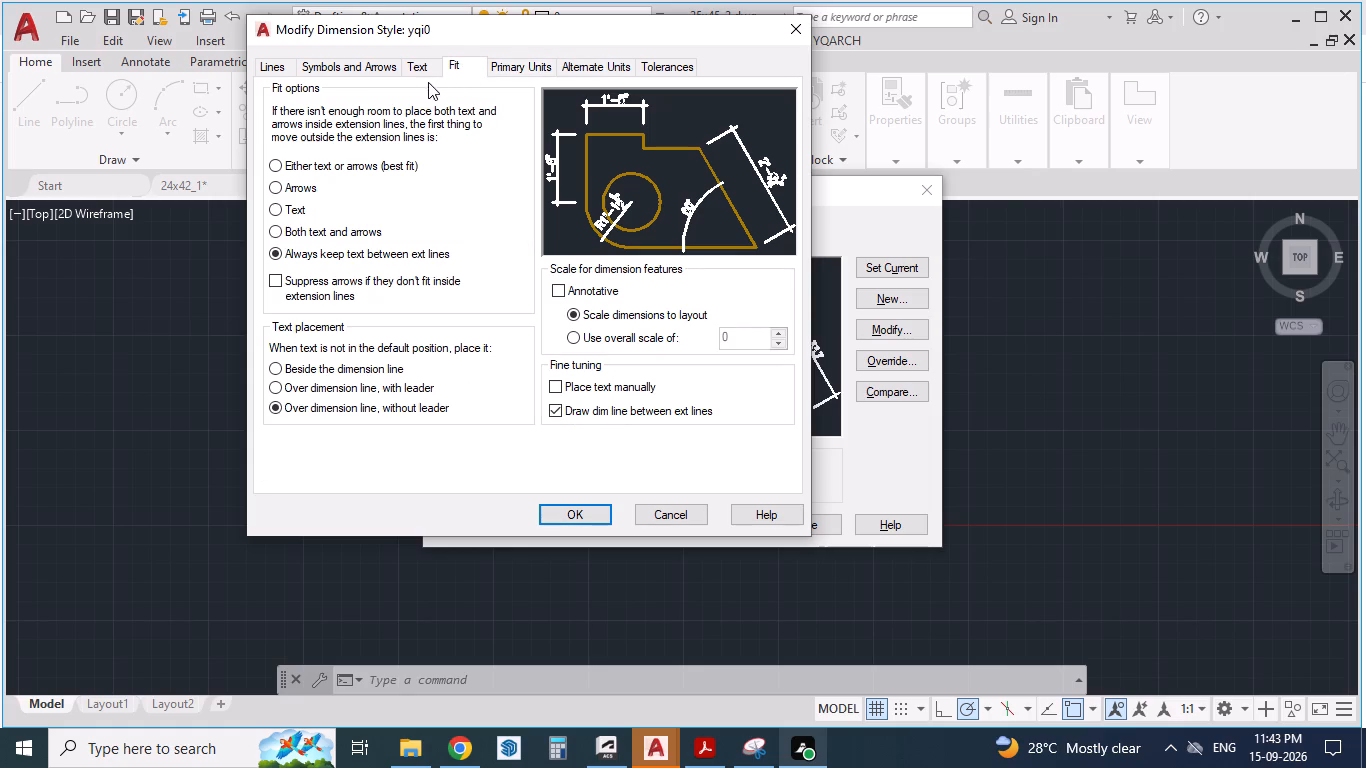
{"action": "left_click", "coordinate": [413, 68]}
{"action": "left_click", "coordinate": [420, 112]}
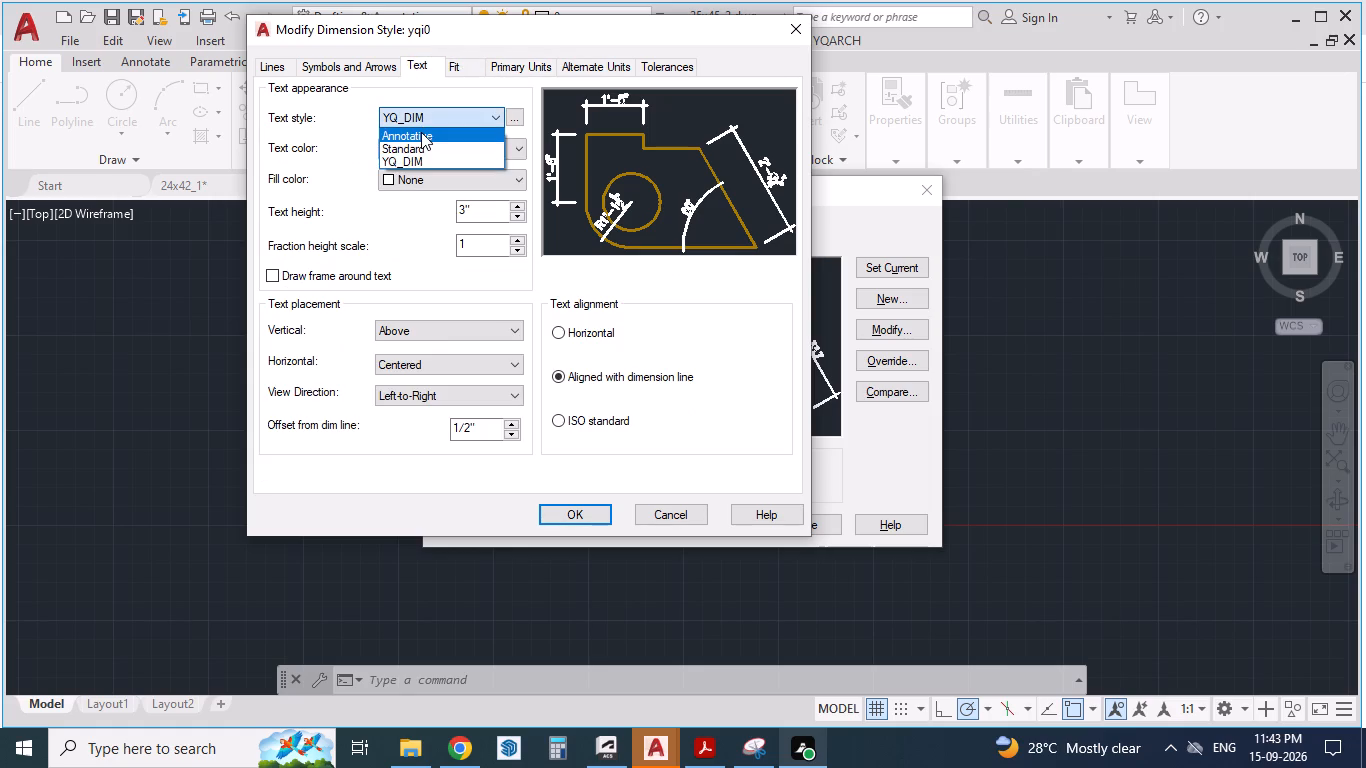
{"action": "left_click", "coordinate": [421, 132]}
{"action": "left_click", "coordinate": [424, 112]}
{"action": "left_click", "coordinate": [418, 149]}
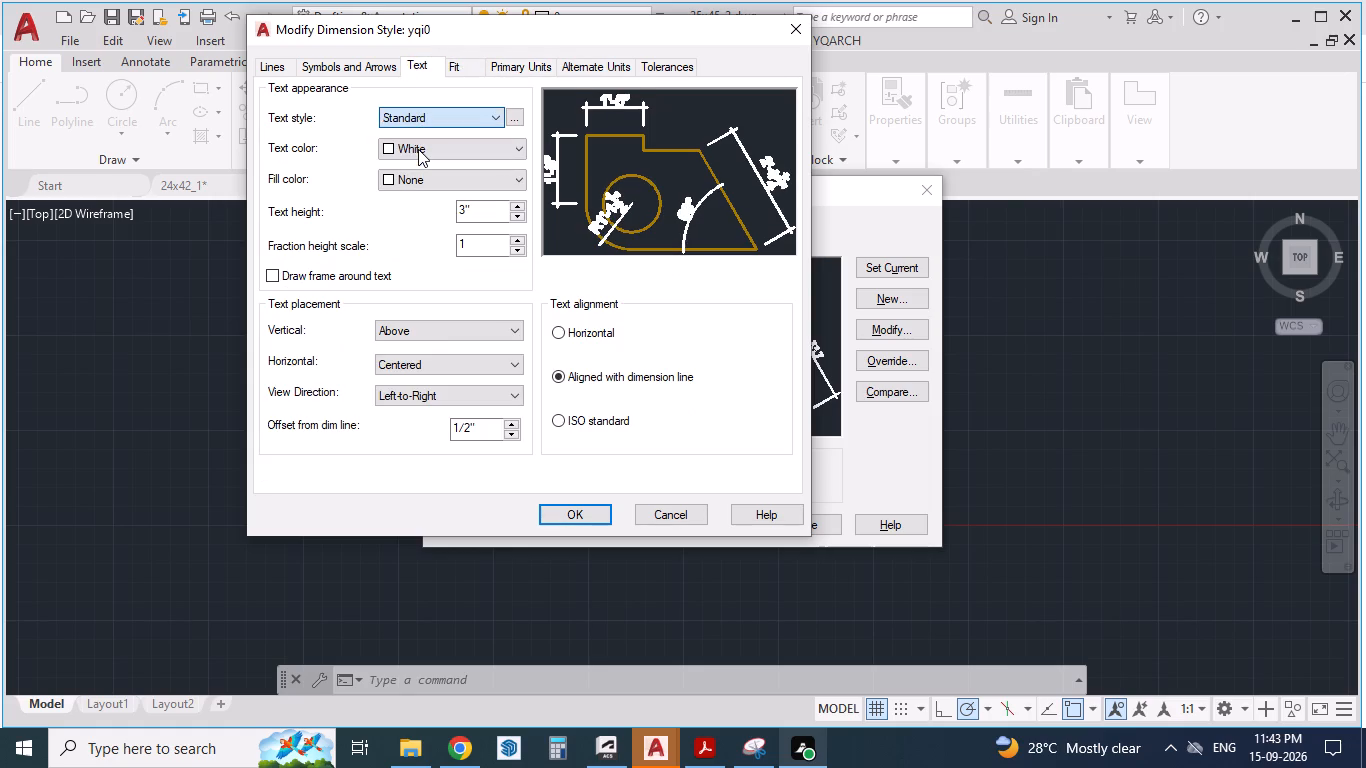
{"action": "left_click", "coordinate": [401, 223]}
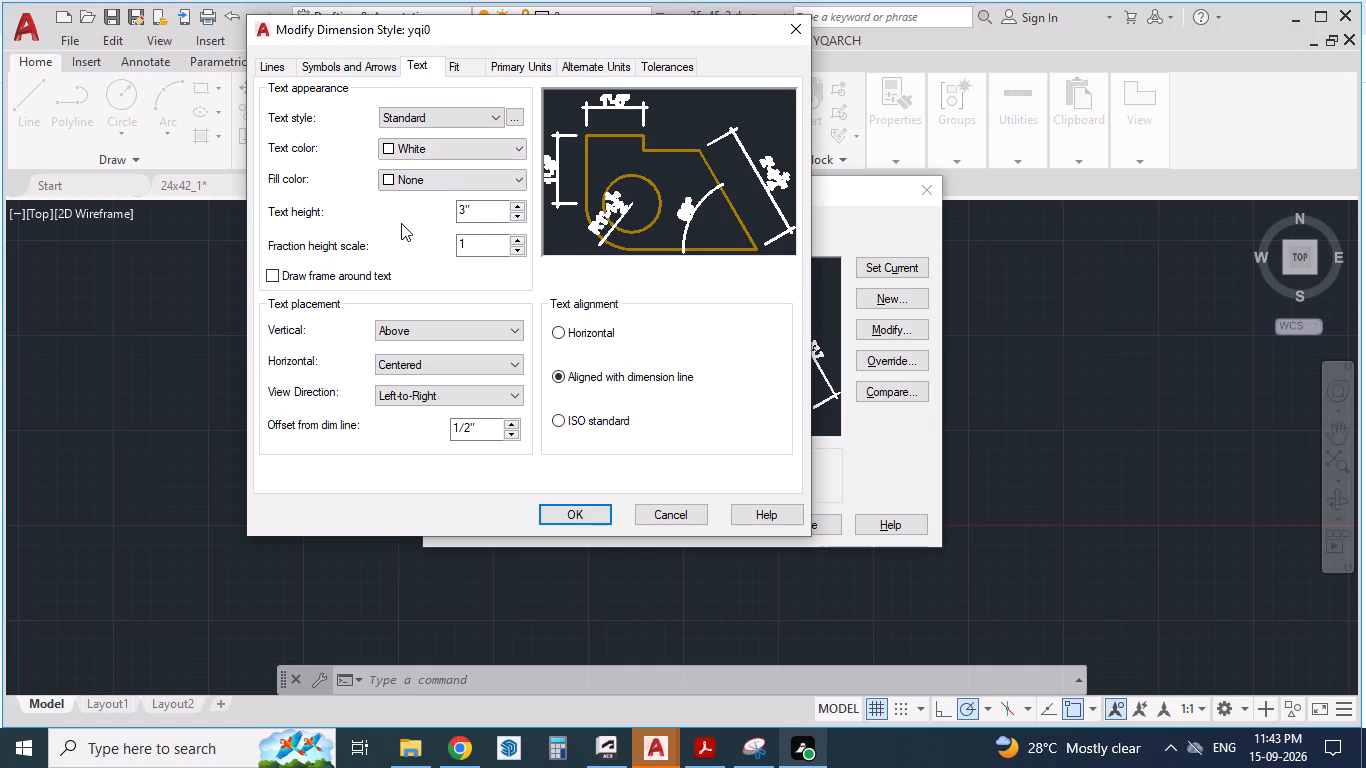
{"action": "left_click_drag", "start_coordinate": [473, 211], "coordinate": [387, 119]}
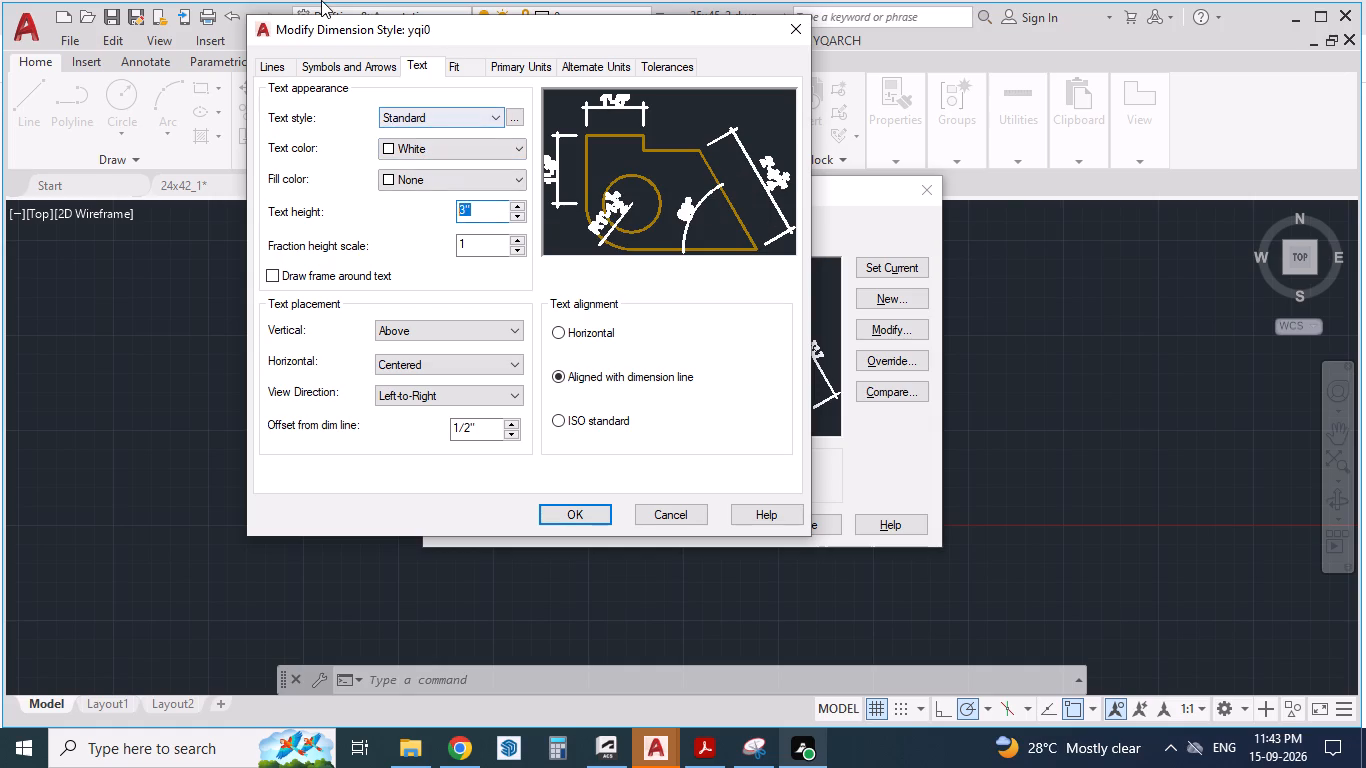
{"action": "key", "text": "4"}
{"action": "key", "text": "shift+quotedbl"}
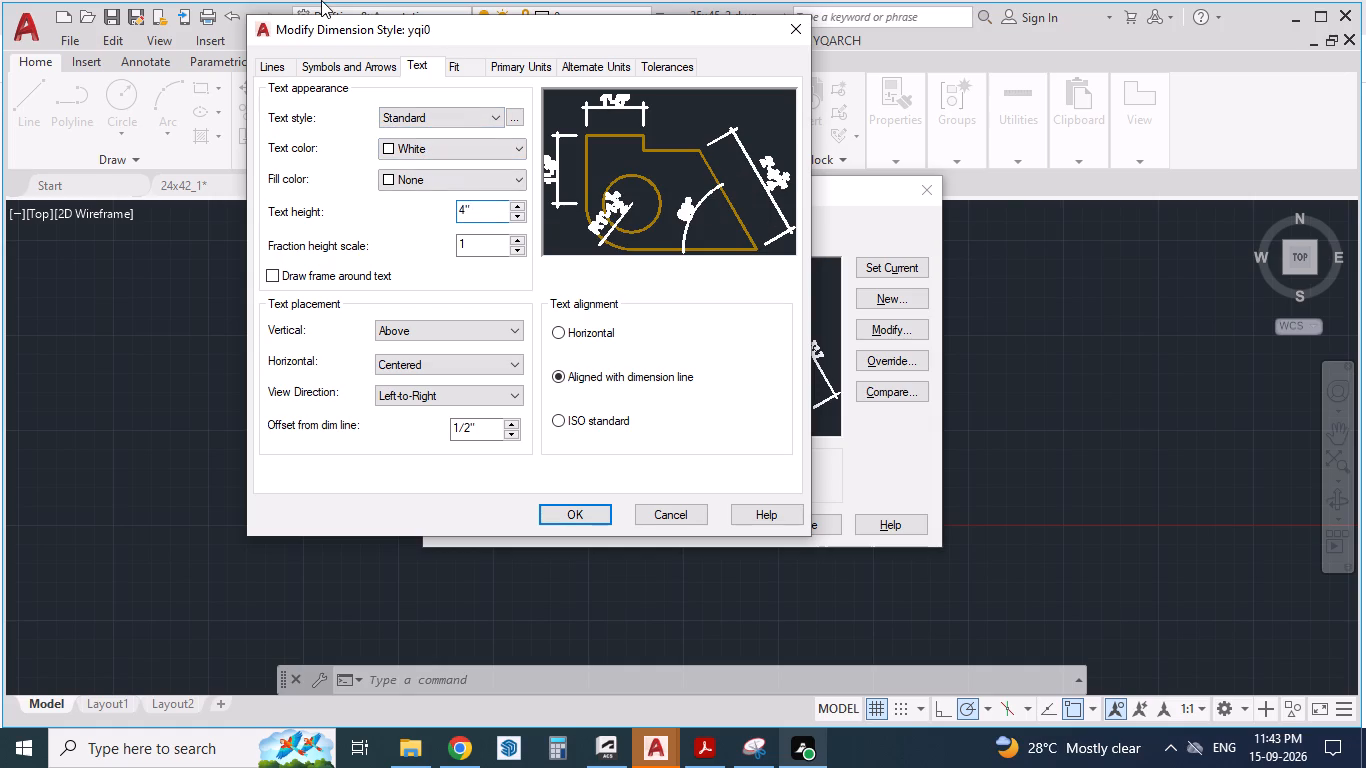
Change the yqi0 dimension arrowheads to Closed filled with a 4" arrow size.
{"action": "left_click", "coordinate": [355, 64]}
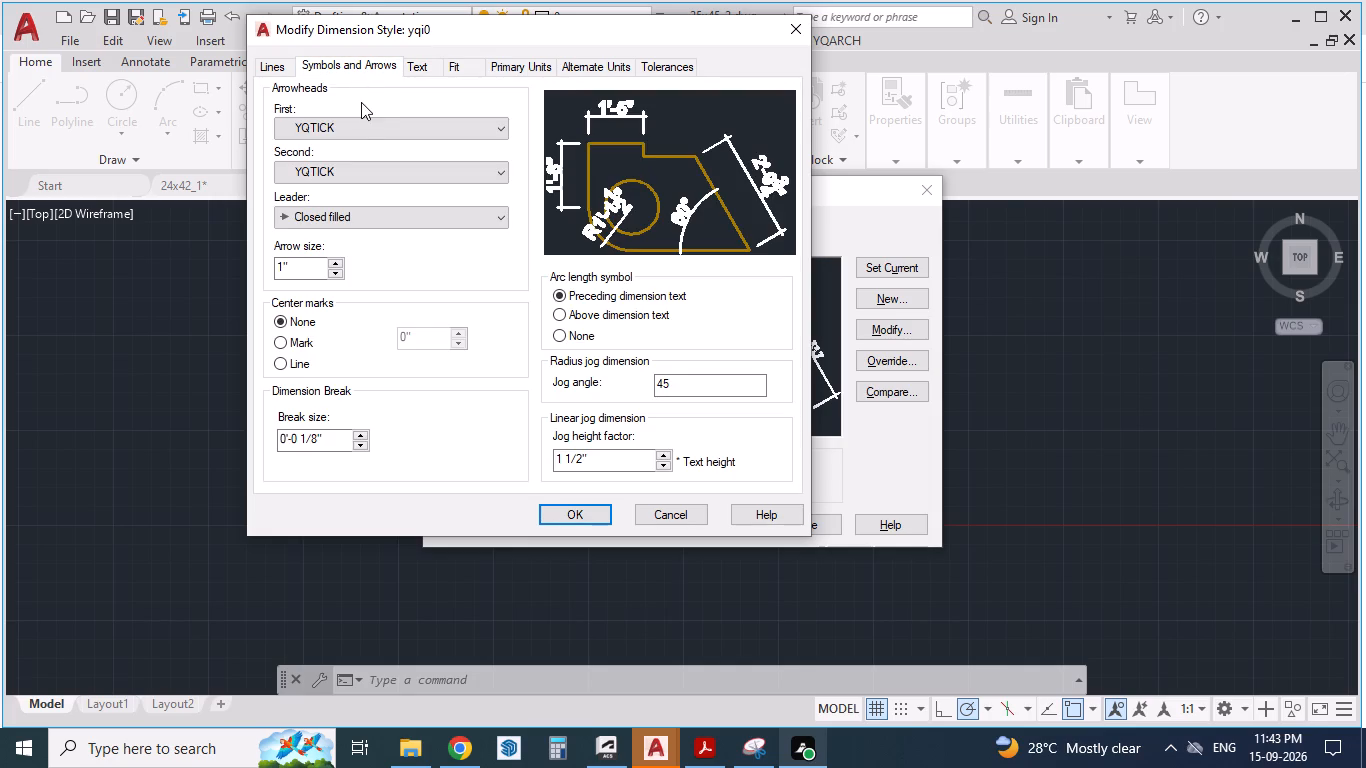
{"action": "left_click", "coordinate": [364, 126]}
{"action": "left_click", "coordinate": [335, 168]}
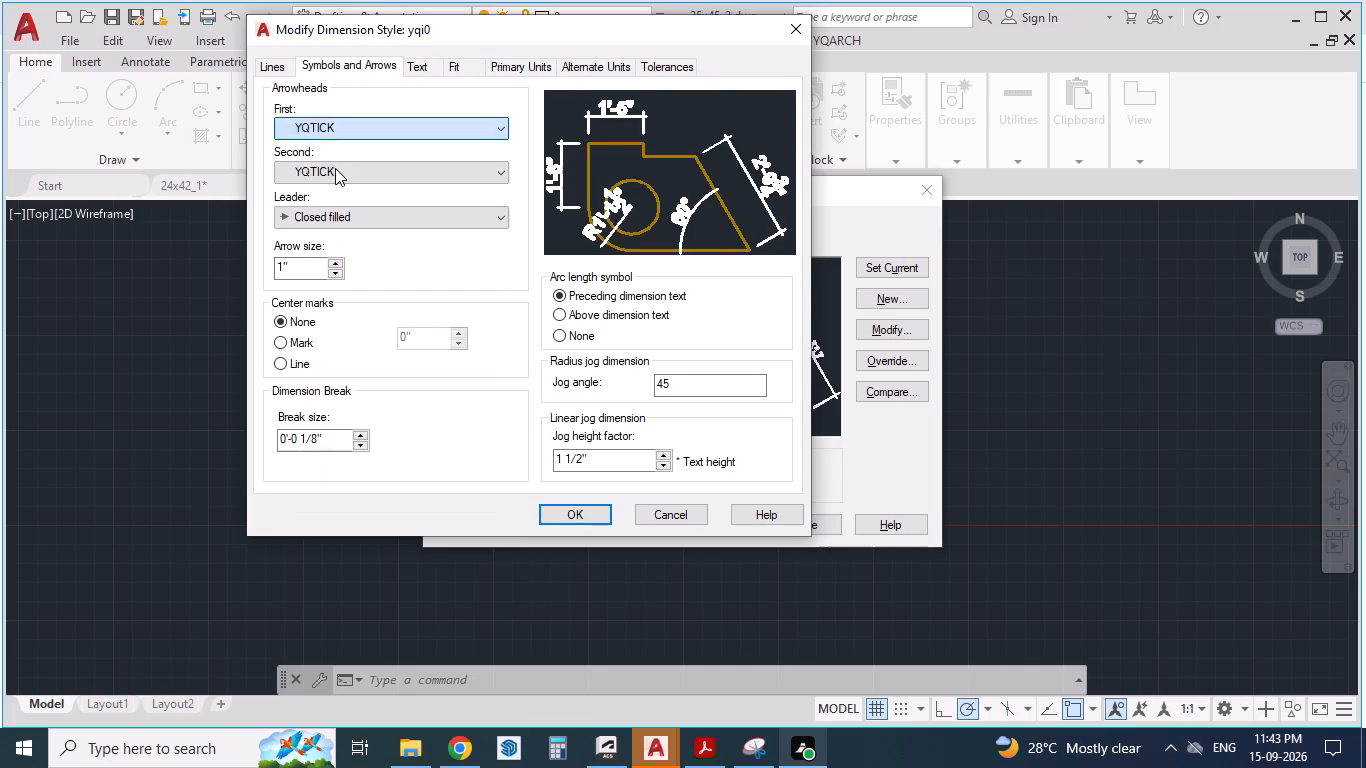
{"action": "left_click_drag", "start_coordinate": [294, 266], "coordinate": [252, 248]}
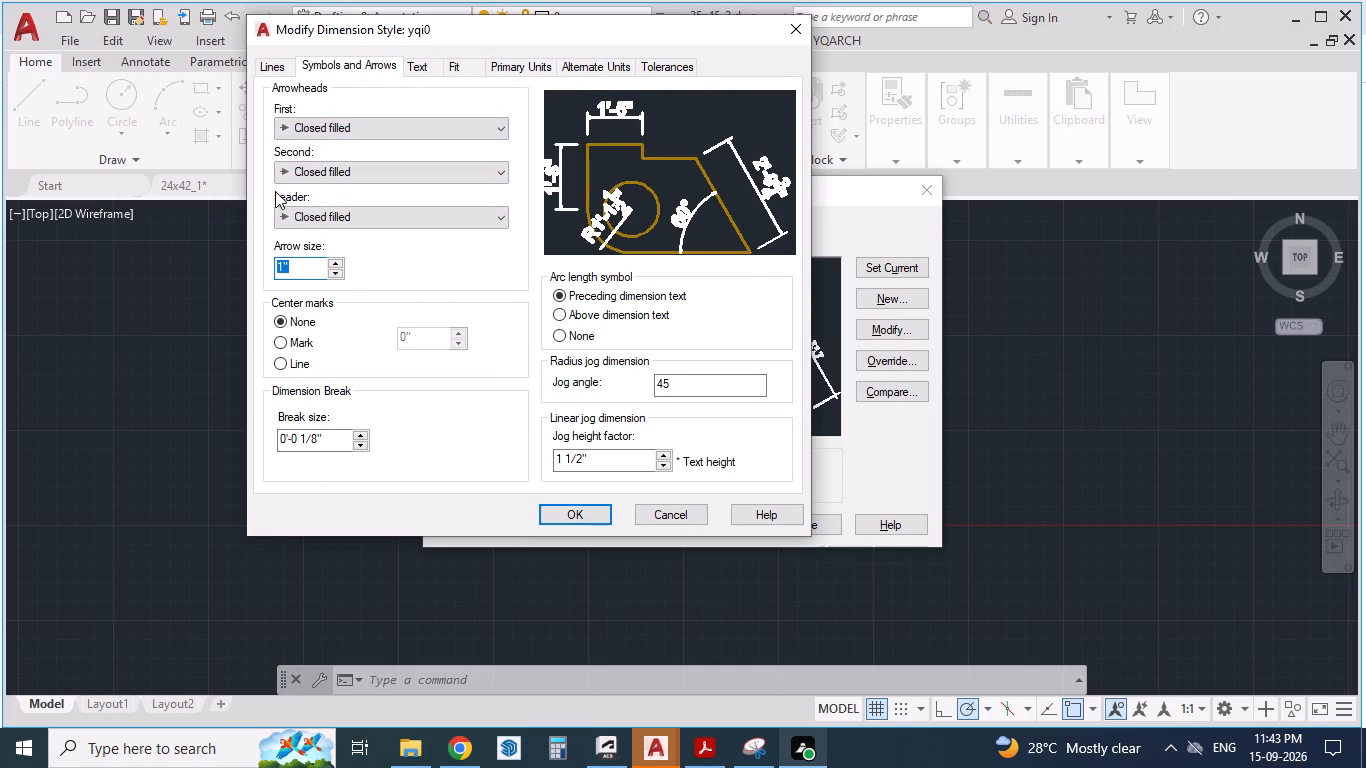
{"action": "key", "text": "4"}
{"action": "key", "text": "shift+quotedbl"}
Set the yqi0 dimension style's text height to 6" and save the style changes.
{"action": "left_click", "coordinate": [419, 71]}
{"action": "left_click_drag", "start_coordinate": [481, 209], "coordinate": [401, 192]}
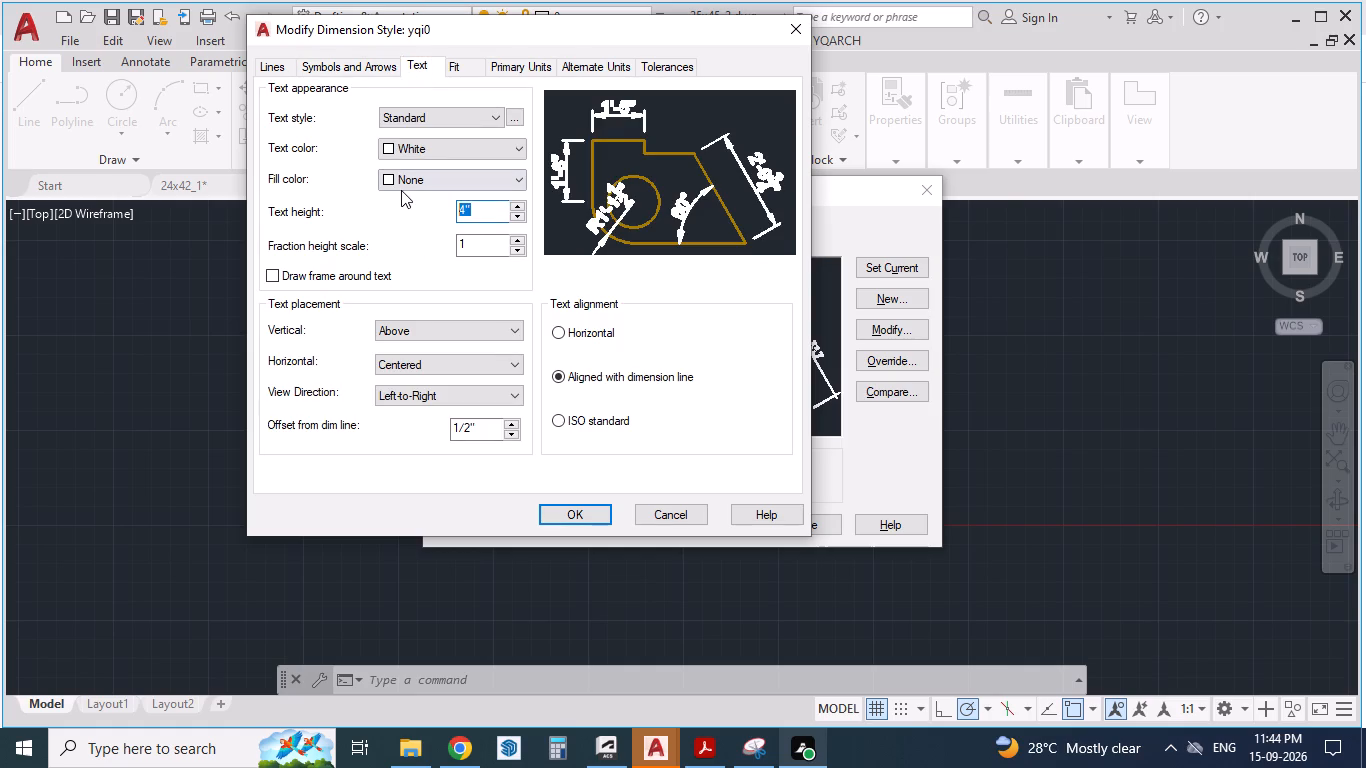
{"action": "key", "text": "6"}
{"action": "key", "text": "shift+quotedbl"}
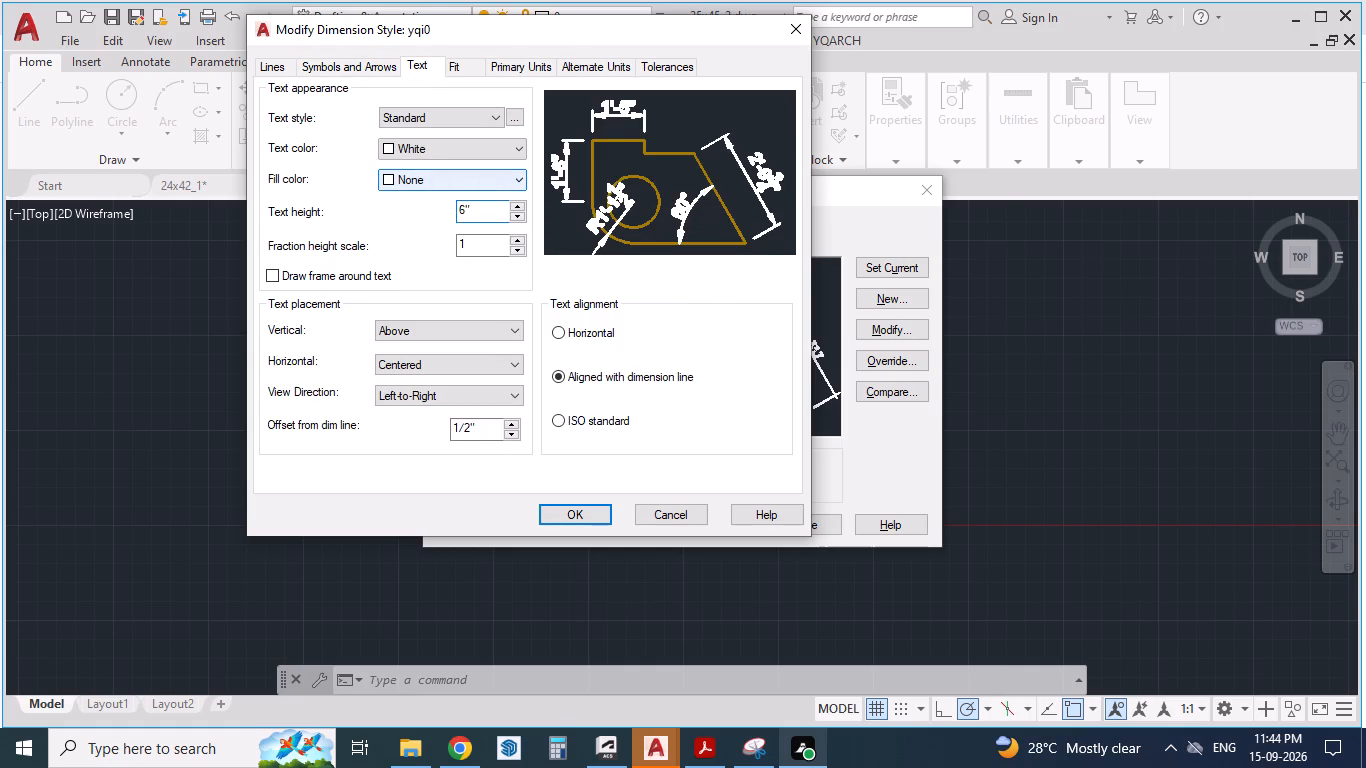
{"action": "left_click", "coordinate": [279, 69]}
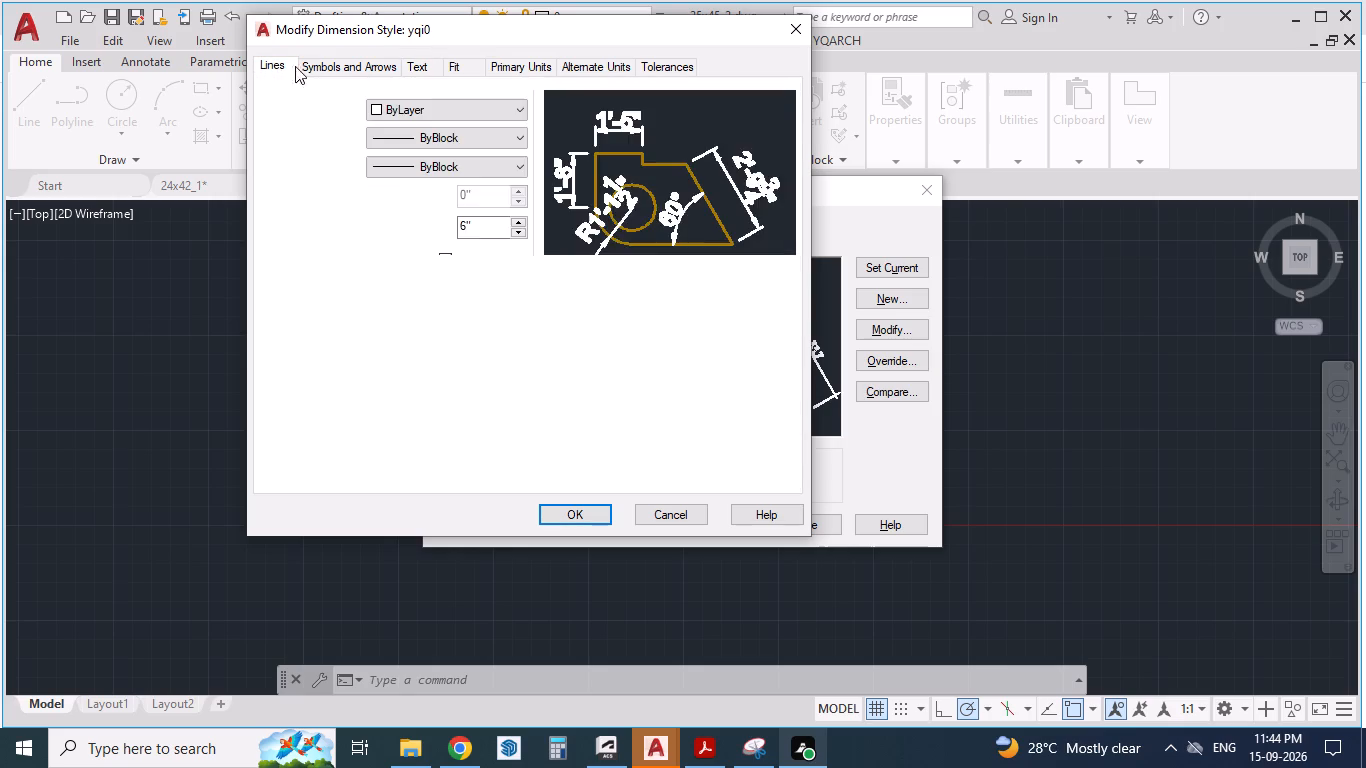
{"action": "left_click", "coordinate": [354, 62]}
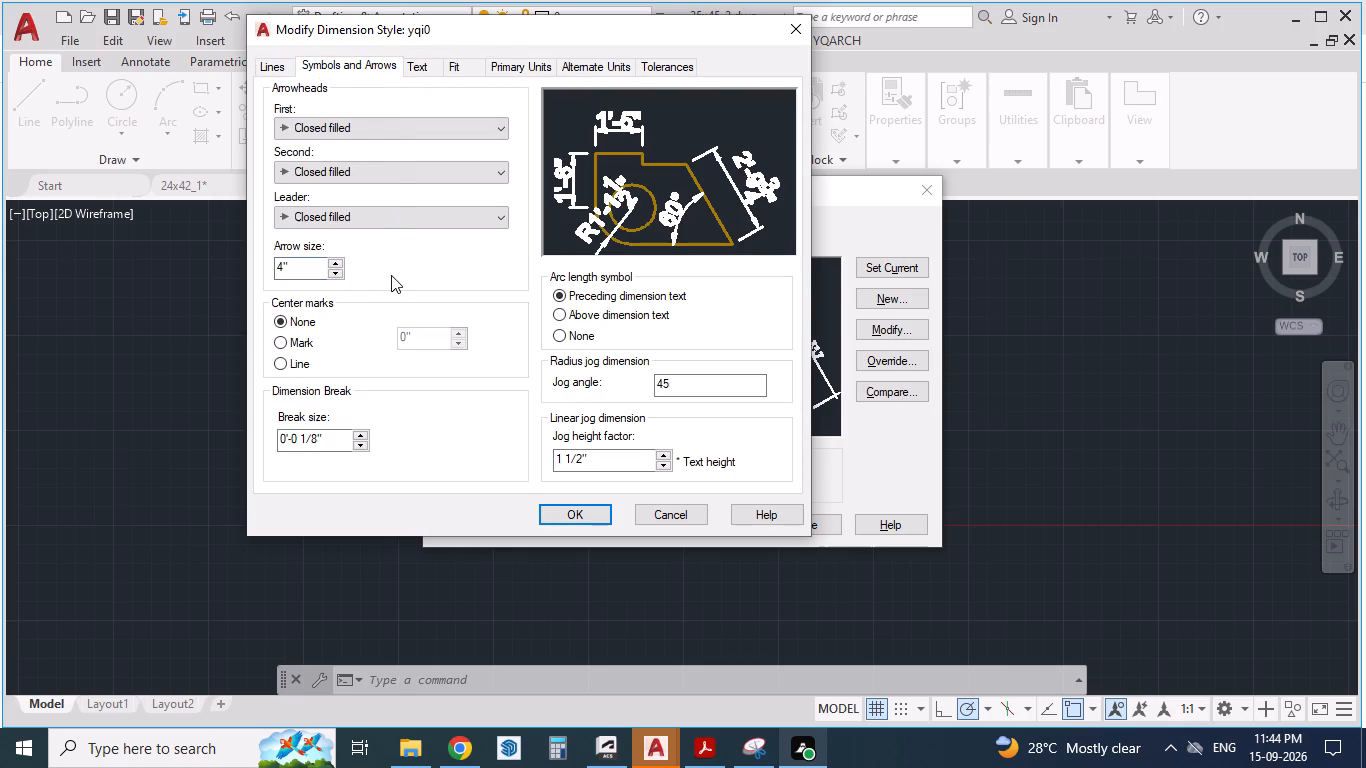
{"action": "left_click", "coordinate": [585, 514]}
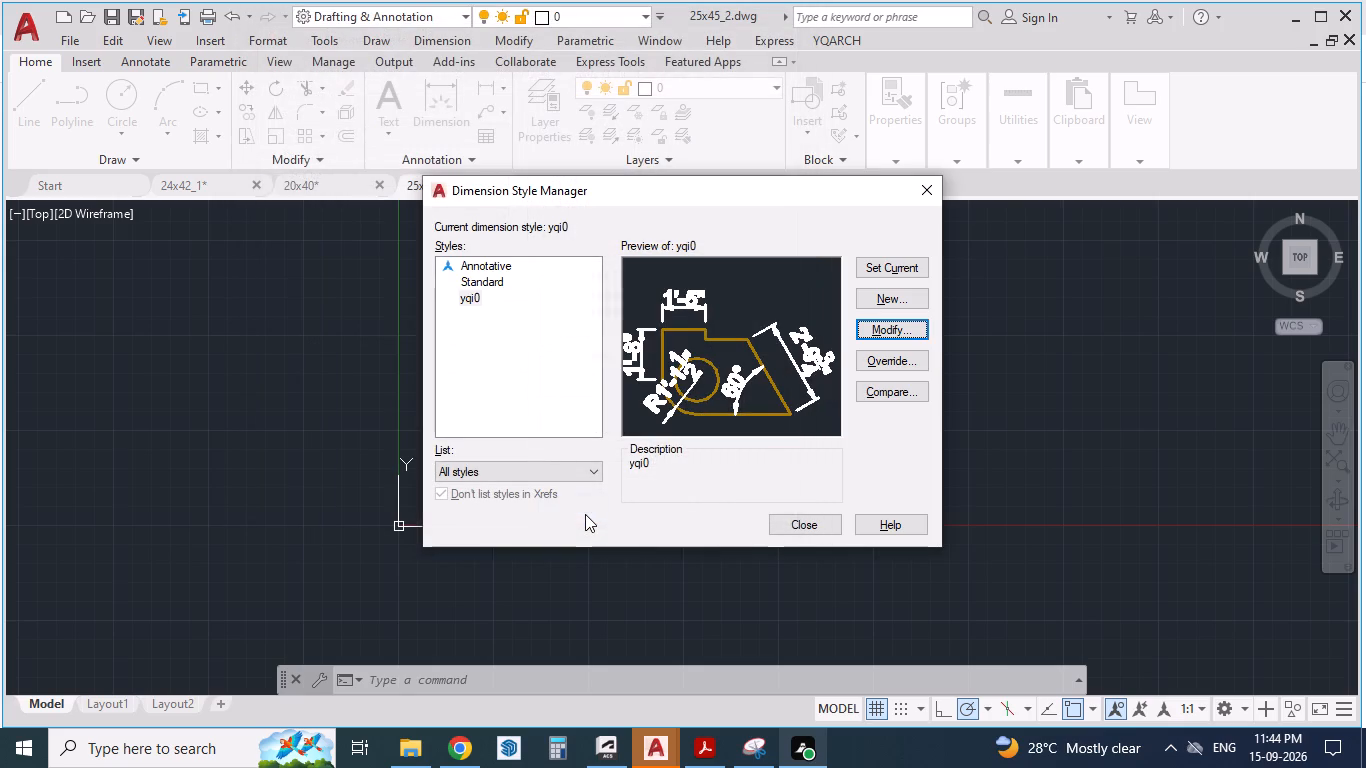
{"action": "left_click", "coordinate": [474, 295]}
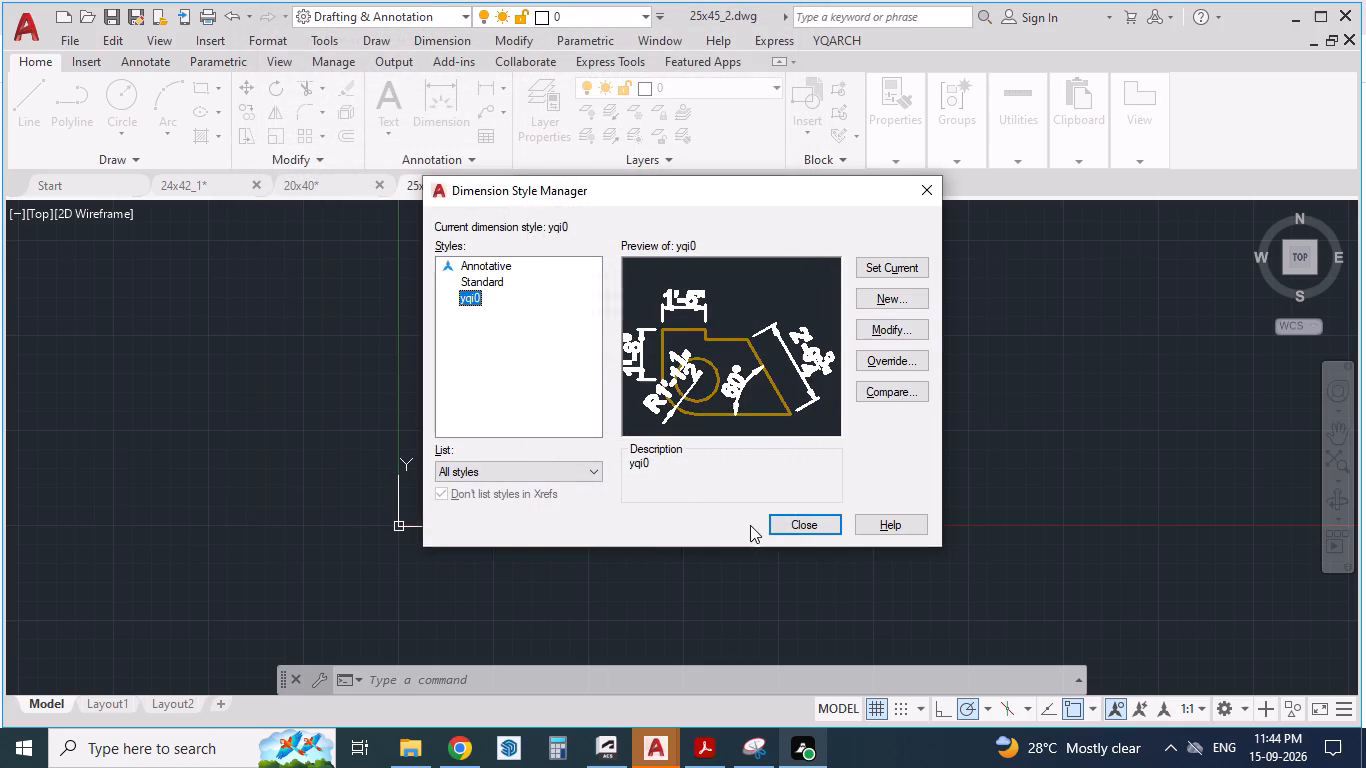
{"action": "left_click", "coordinate": [800, 525]}
Delete the existing test dimension objects near the origin of the 25x45_2 drawing.
{"action": "left_click", "coordinate": [774, 296]}
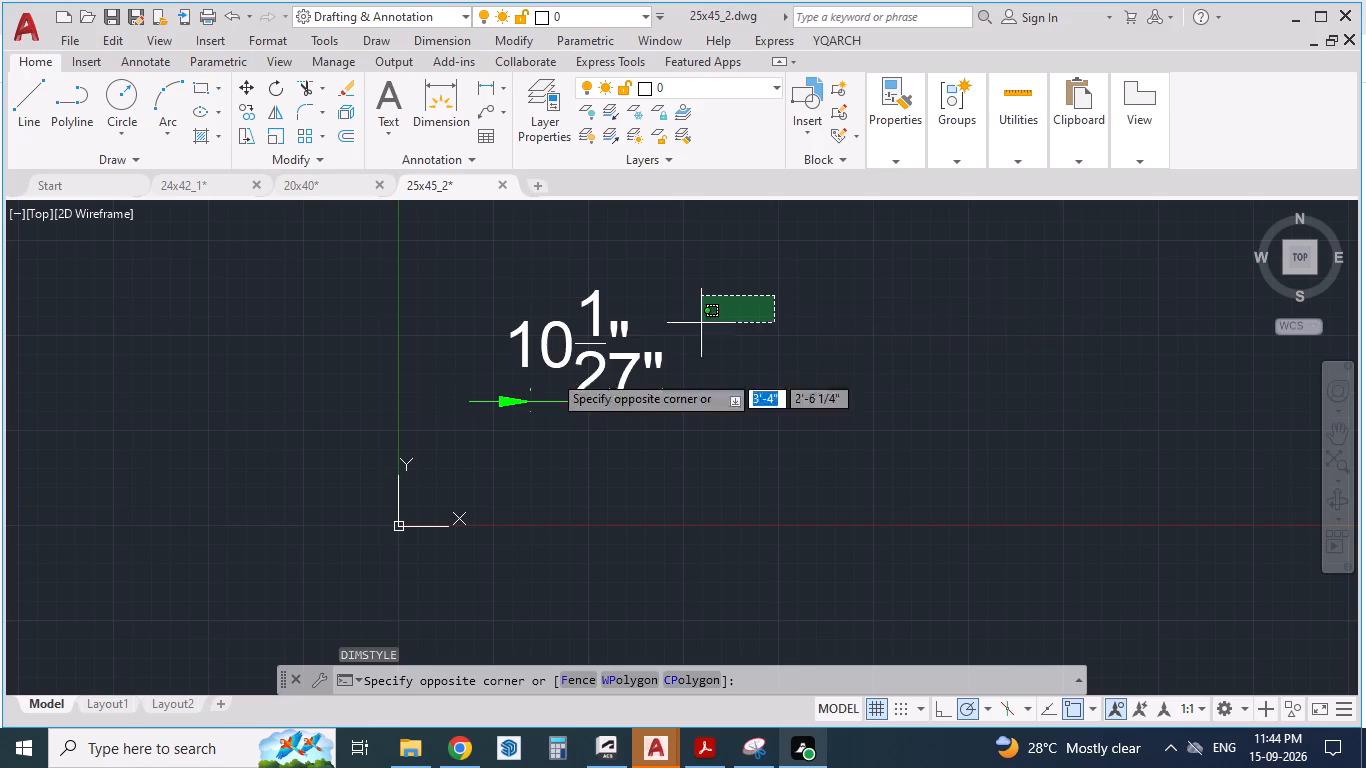
{"action": "left_click", "coordinate": [451, 405]}
{"action": "key", "text": "Delete"}
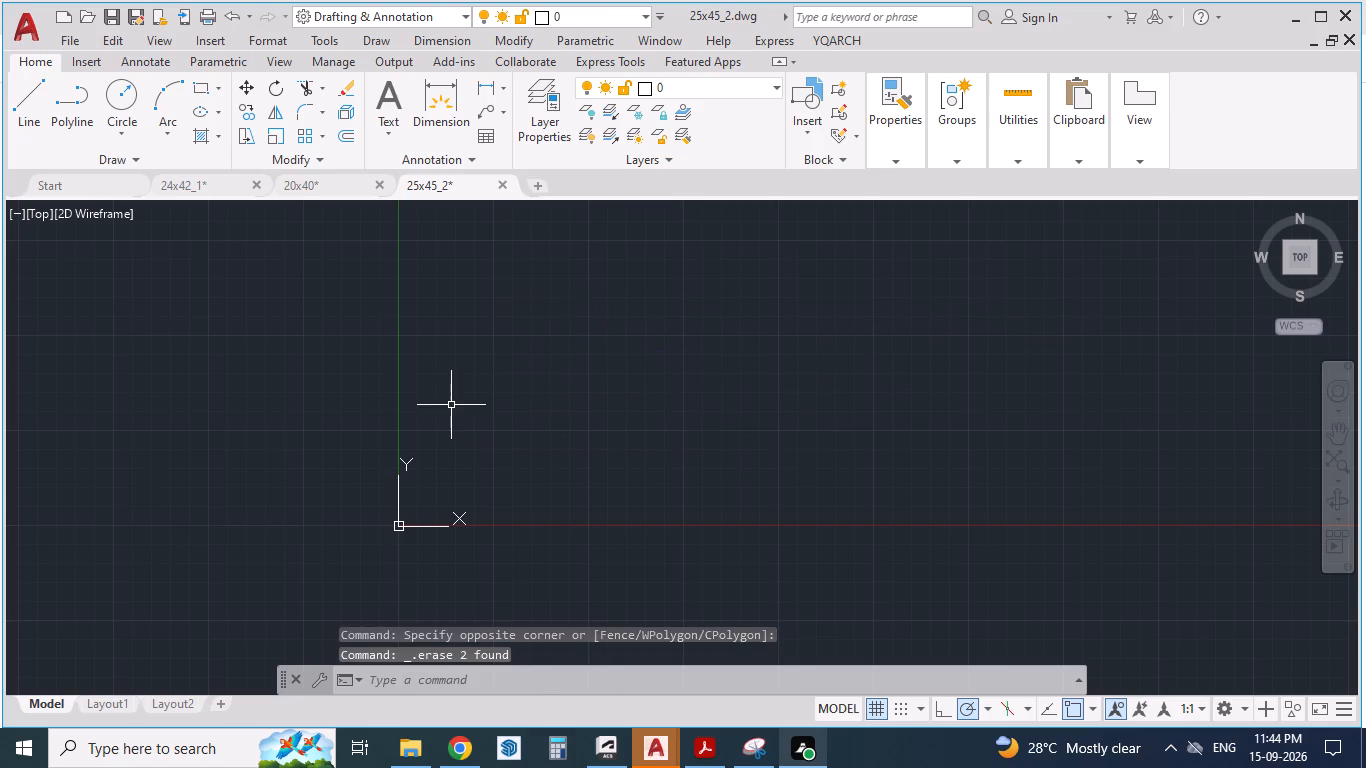
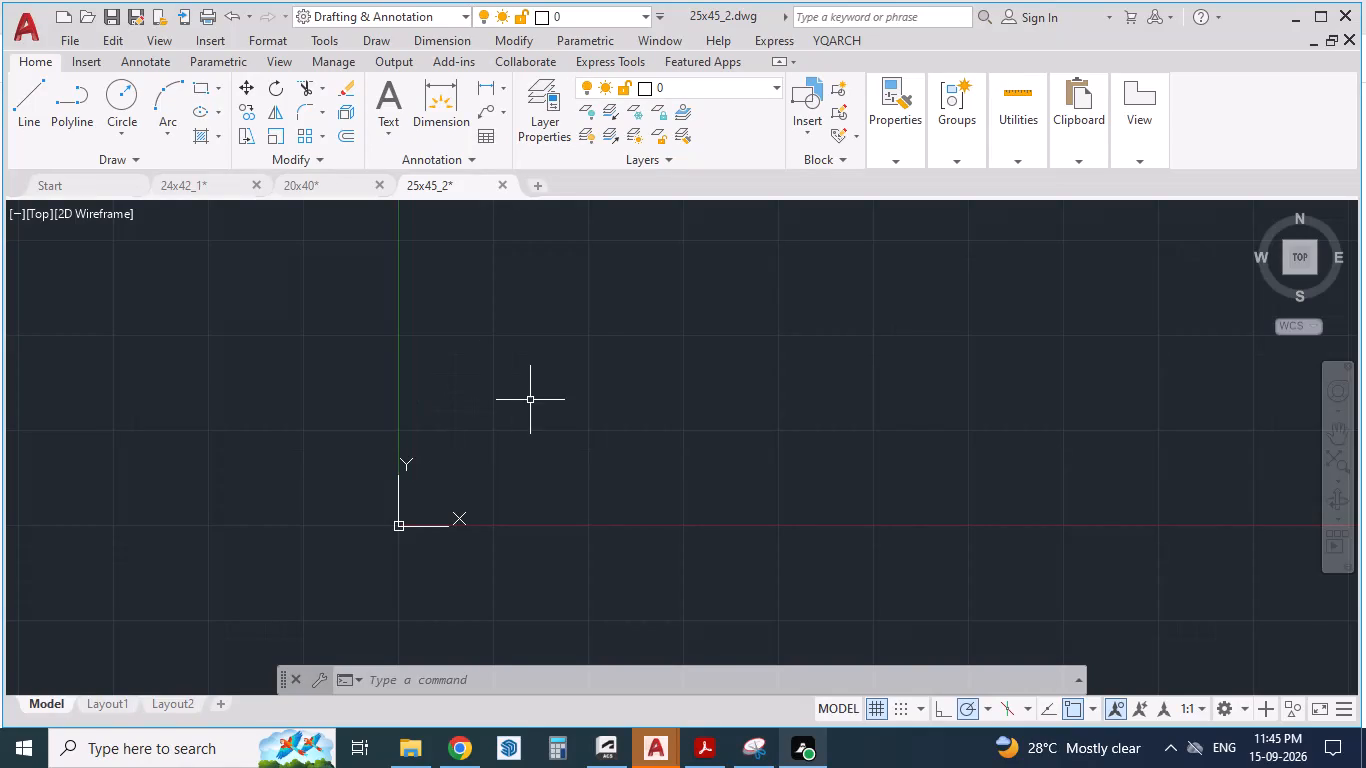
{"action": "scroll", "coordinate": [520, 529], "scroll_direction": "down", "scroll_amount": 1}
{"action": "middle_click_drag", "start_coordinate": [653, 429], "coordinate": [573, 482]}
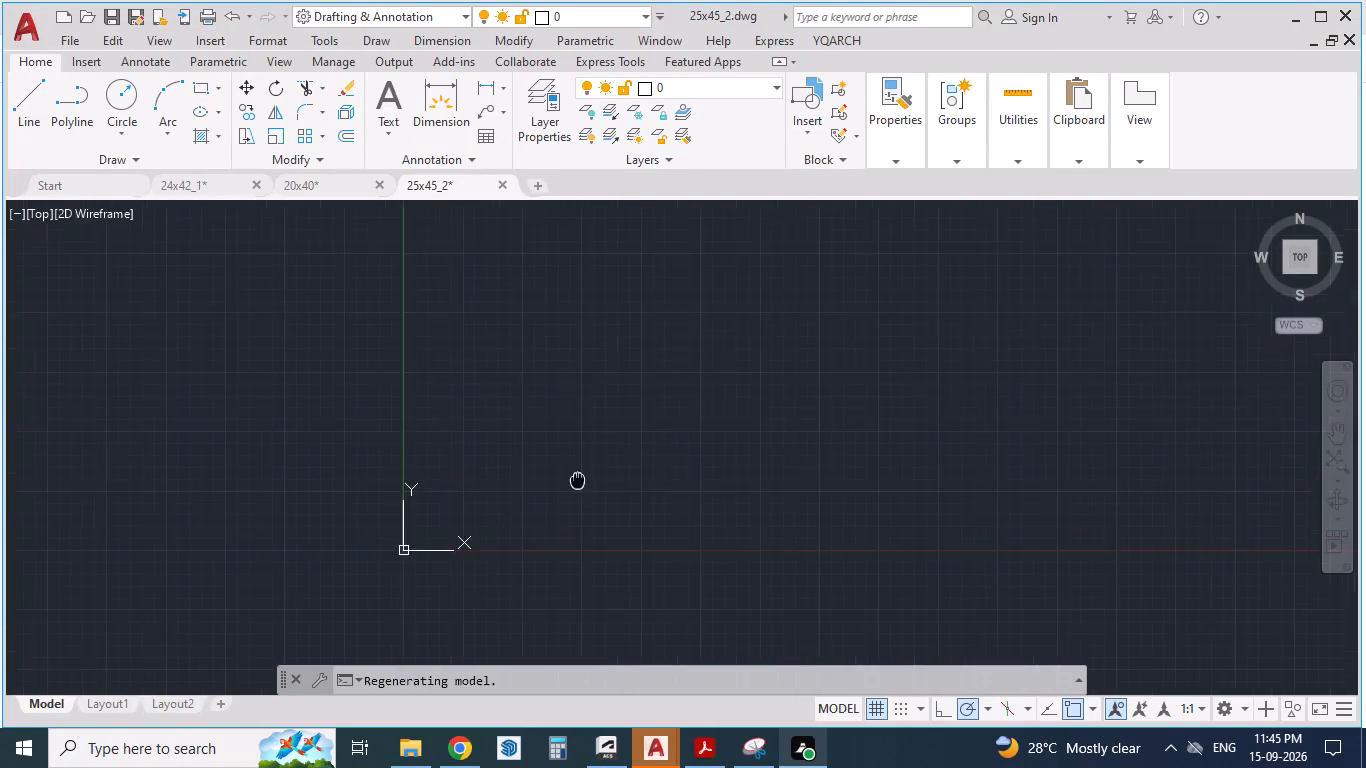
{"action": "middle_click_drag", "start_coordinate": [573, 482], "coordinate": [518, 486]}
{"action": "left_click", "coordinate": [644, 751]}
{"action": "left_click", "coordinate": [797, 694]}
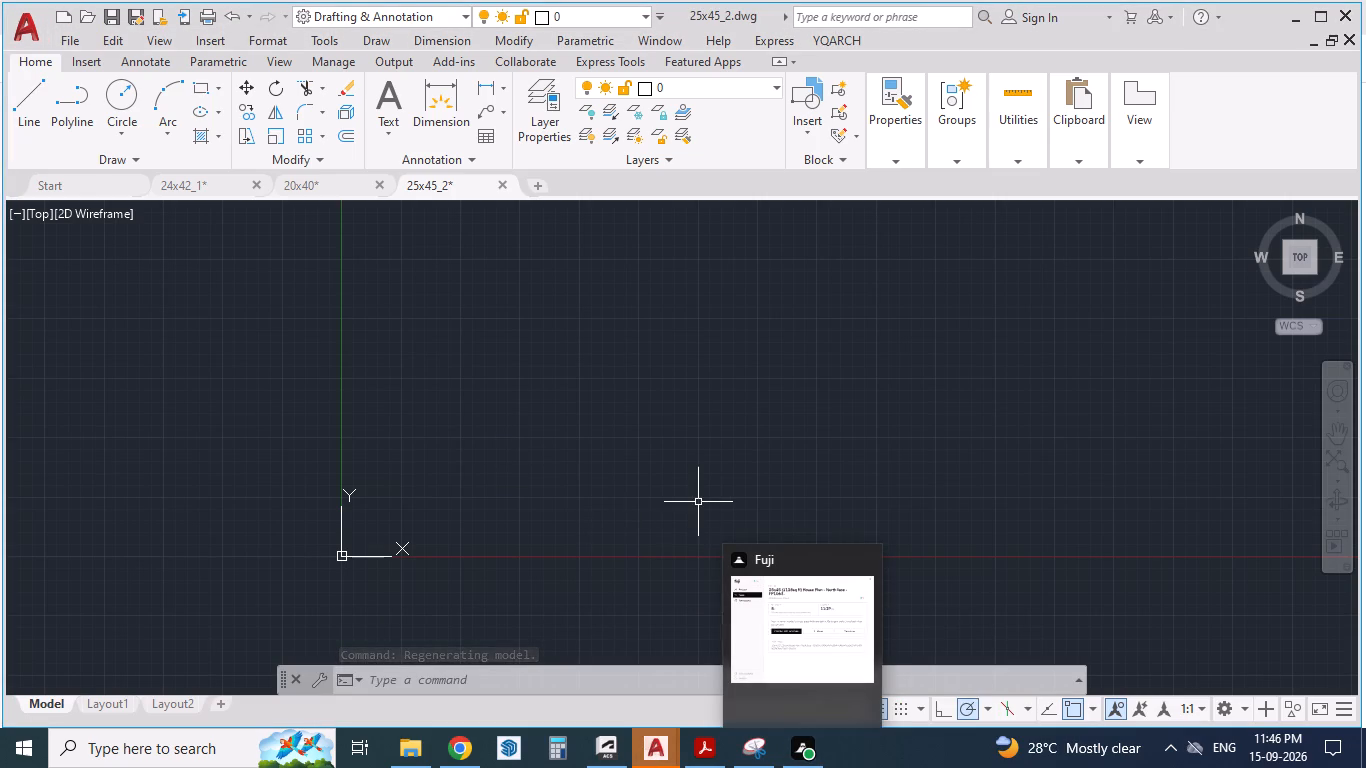
Set up the YQArch wall tool with the WALL layer, left alignment and a 9" wall thickness.
{"action": "middle_click_drag", "start_coordinate": [737, 397], "coordinate": [555, 525]}
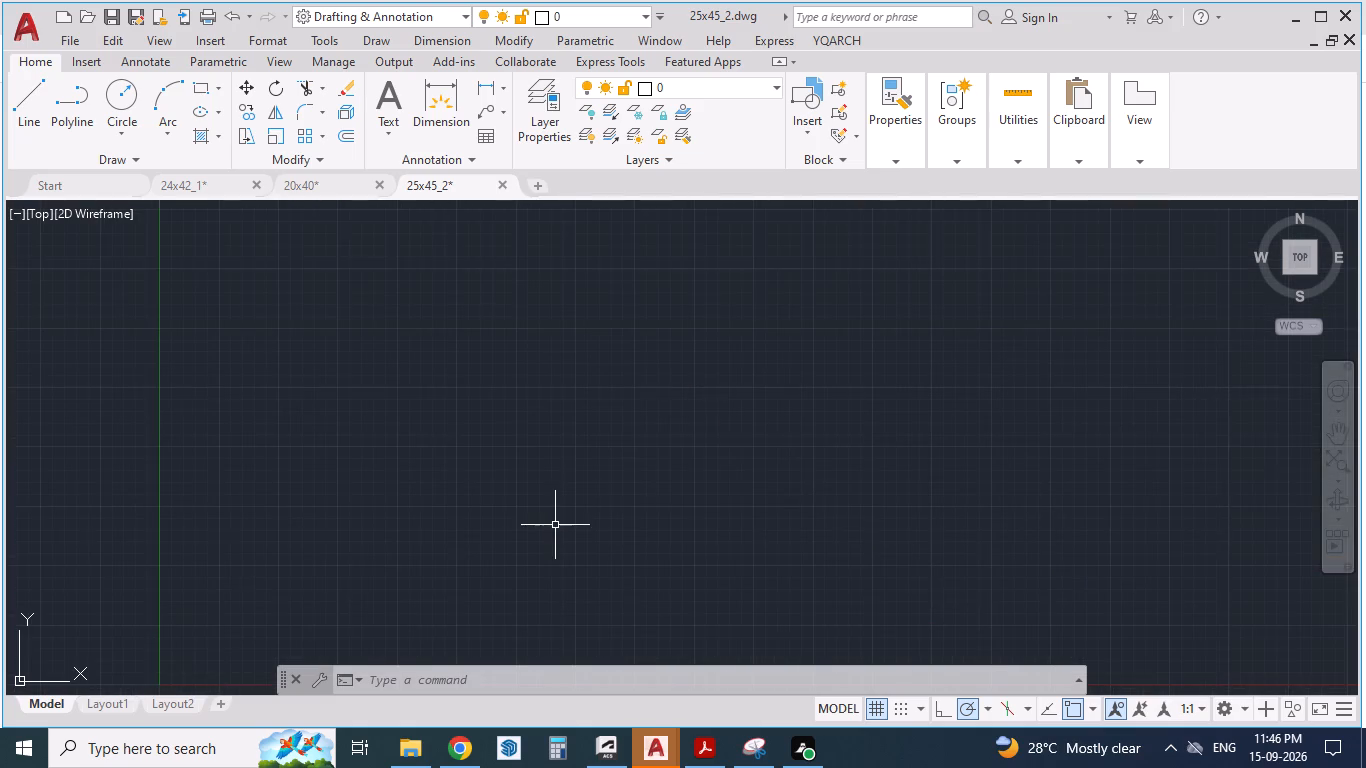
{"action": "type", "text": "WW"}
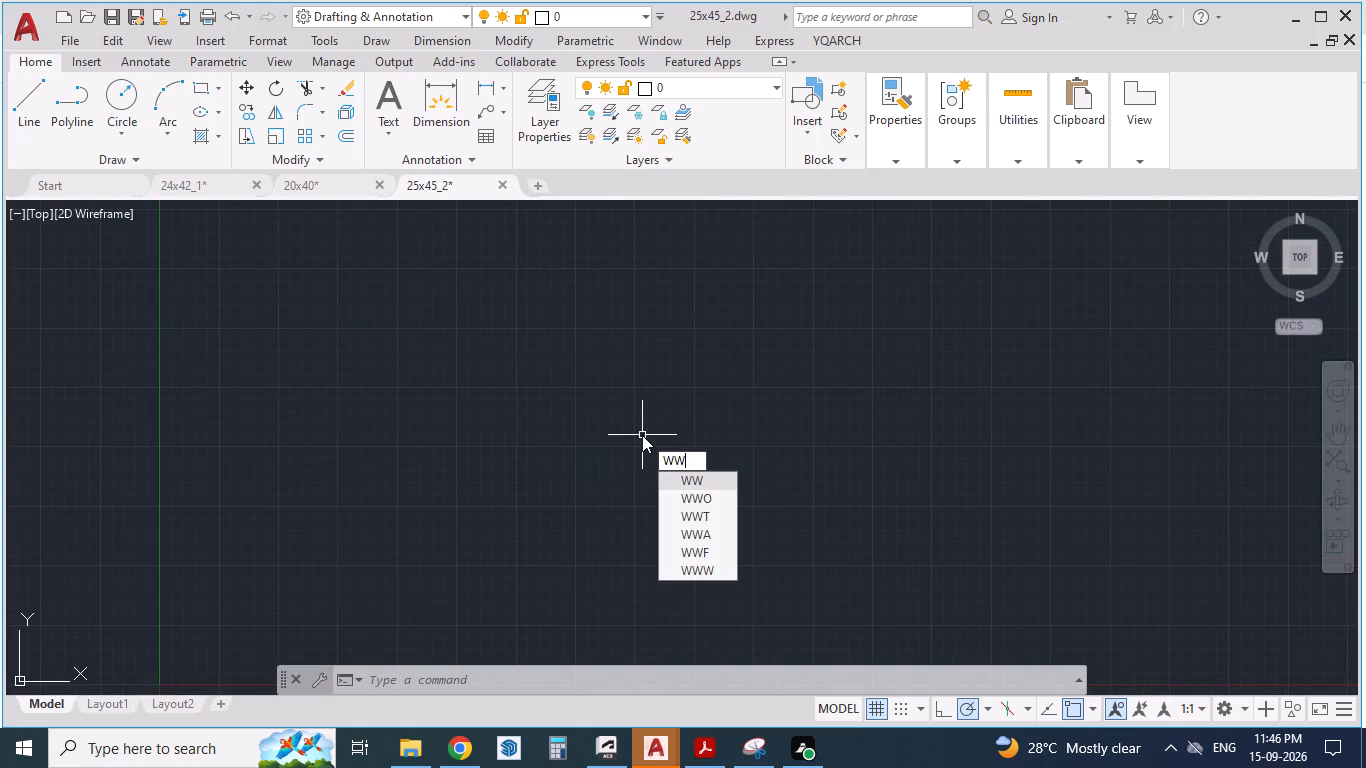
{"action": "key", "text": "Return"}
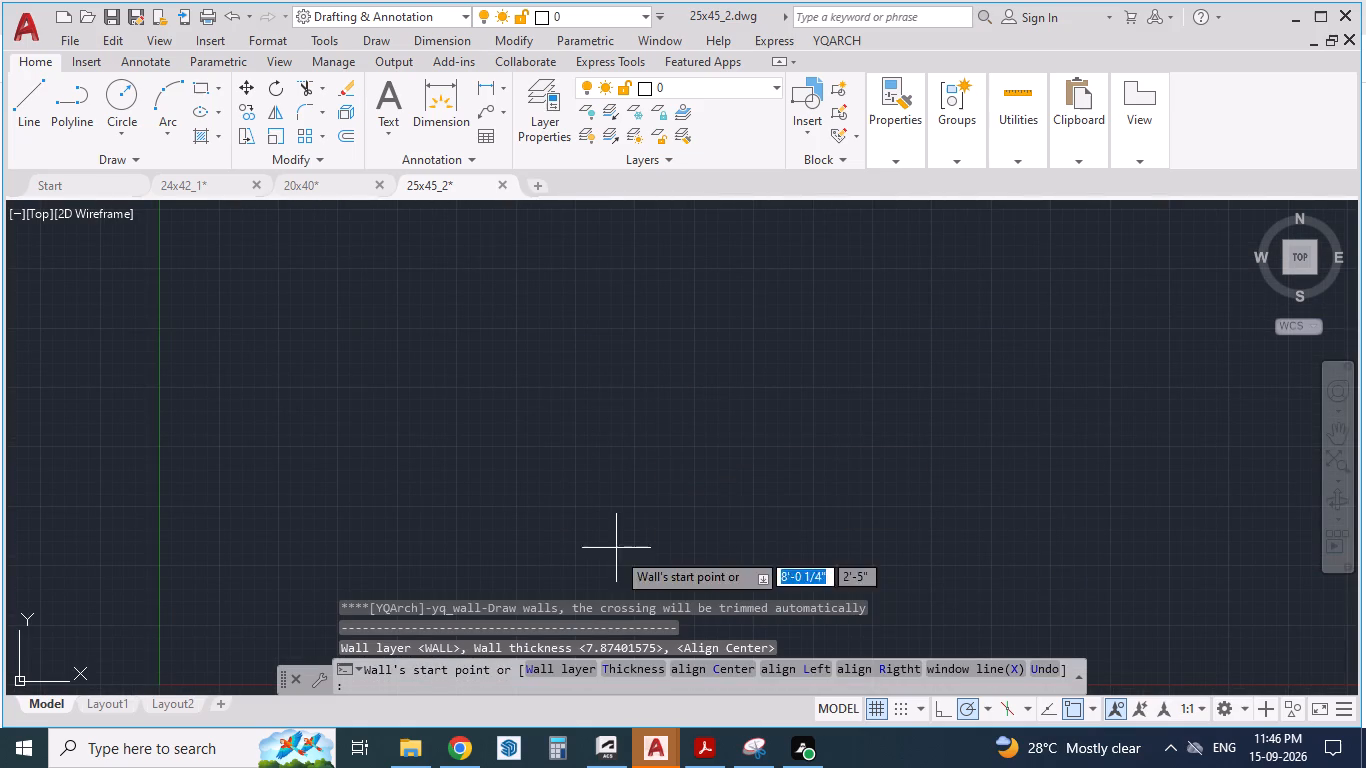
{"action": "left_click", "coordinate": [551, 664]}
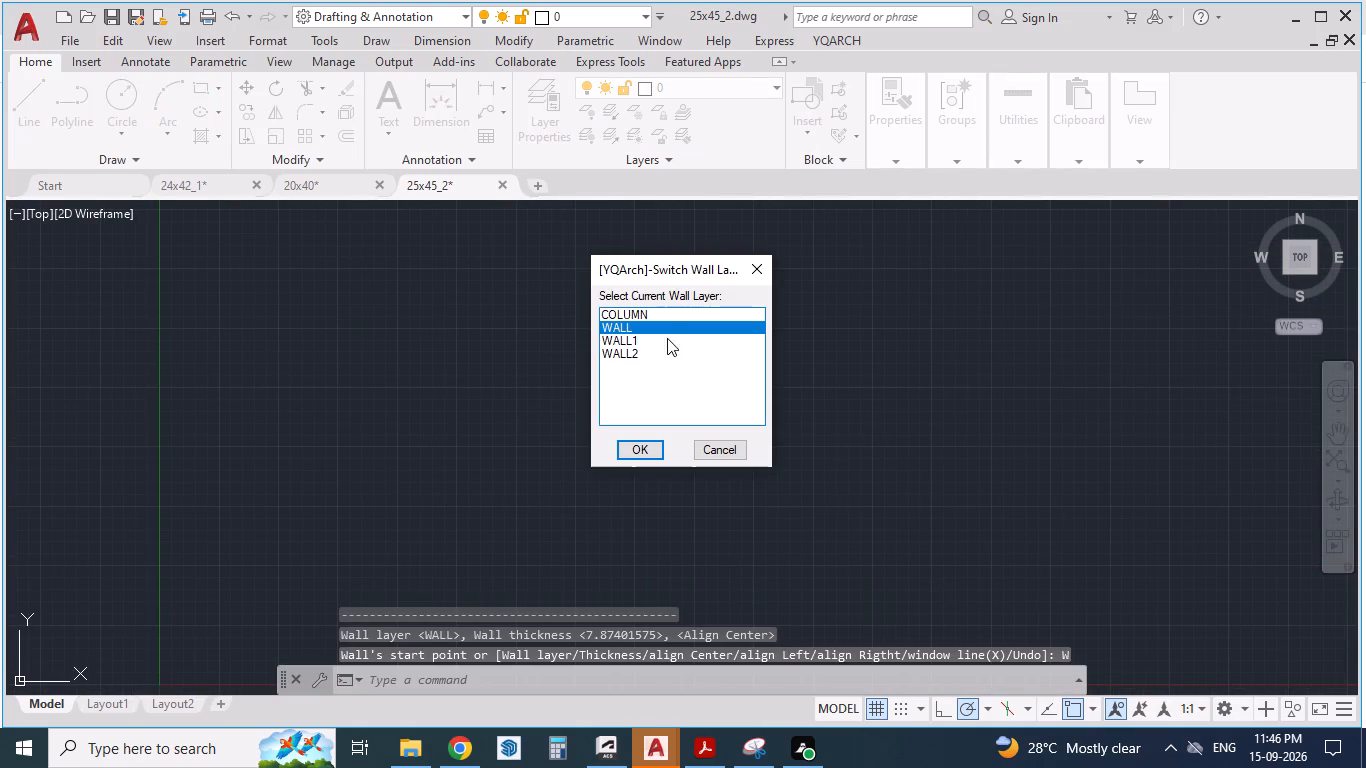
{"action": "left_click", "coordinate": [647, 446]}
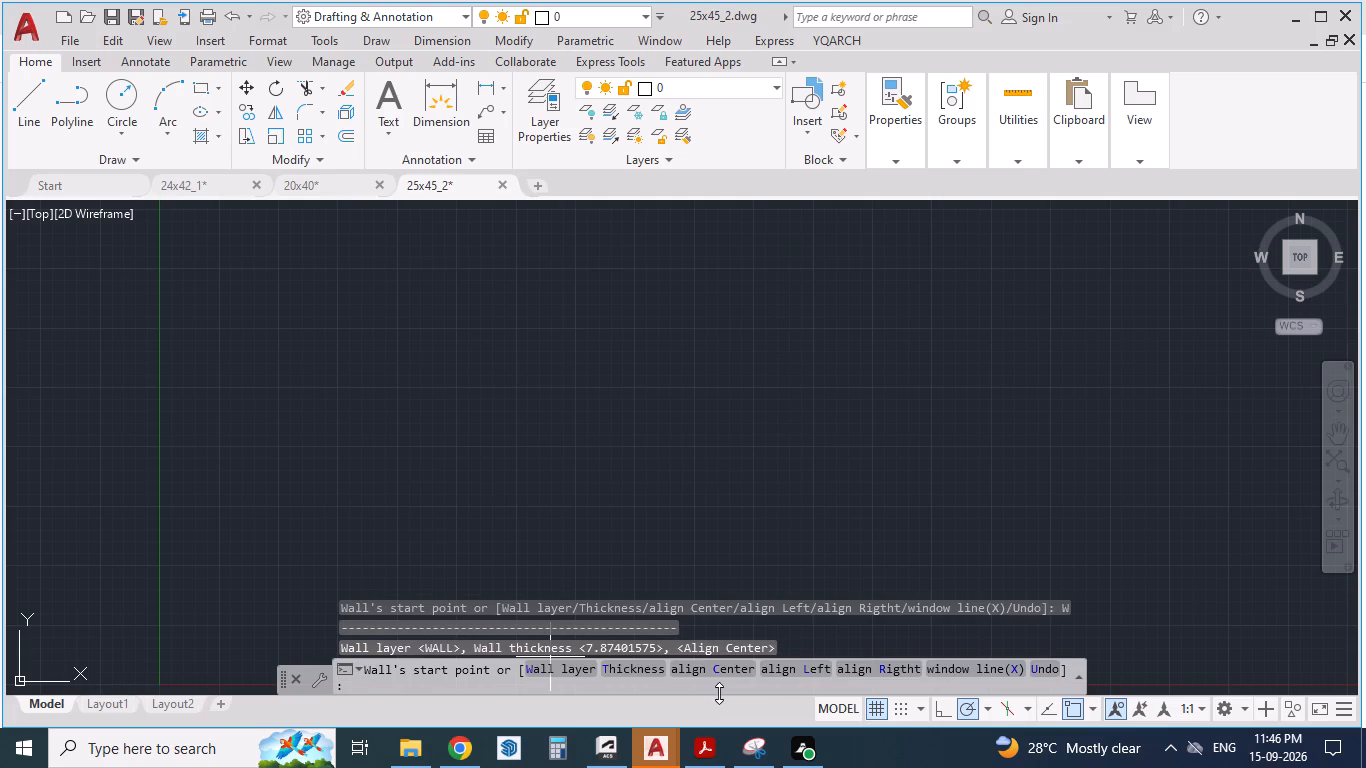
{"action": "left_click", "coordinate": [794, 668]}
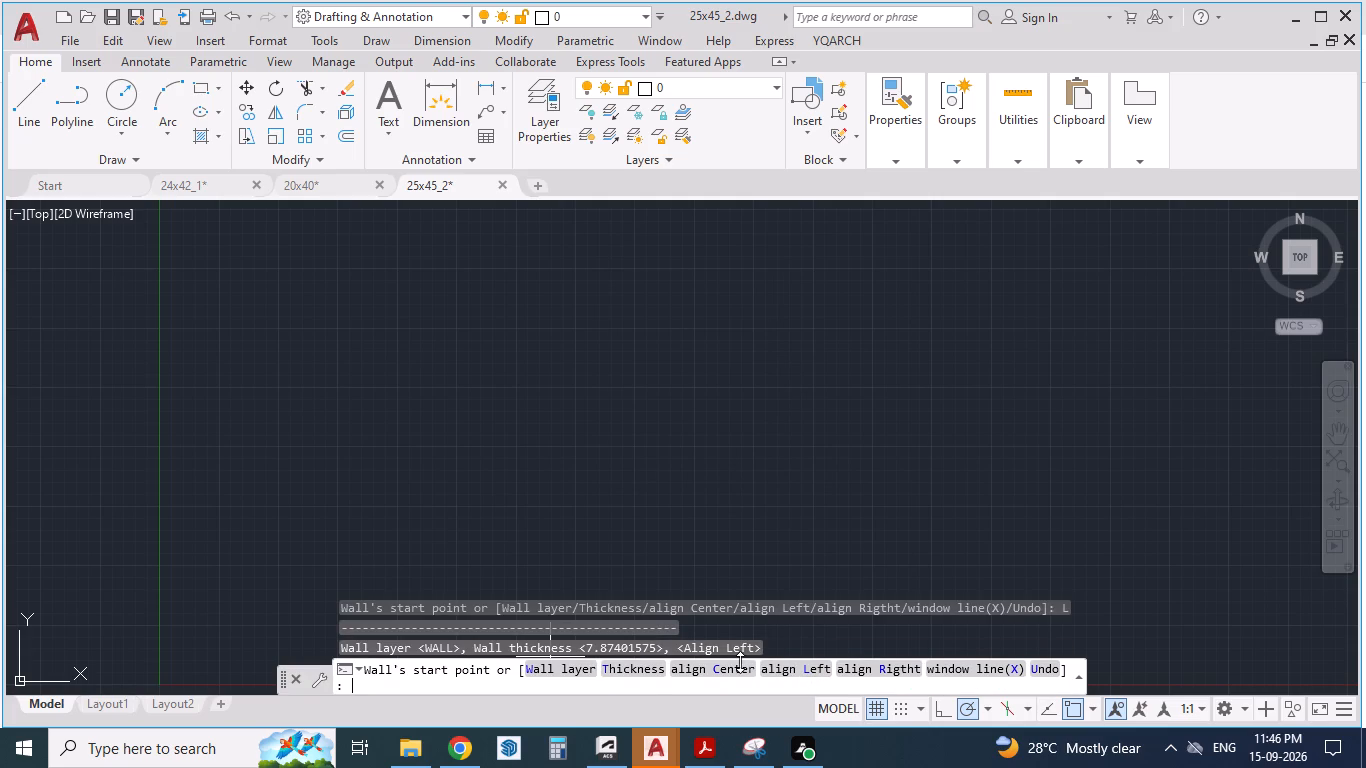
{"action": "left_click", "coordinate": [621, 667]}
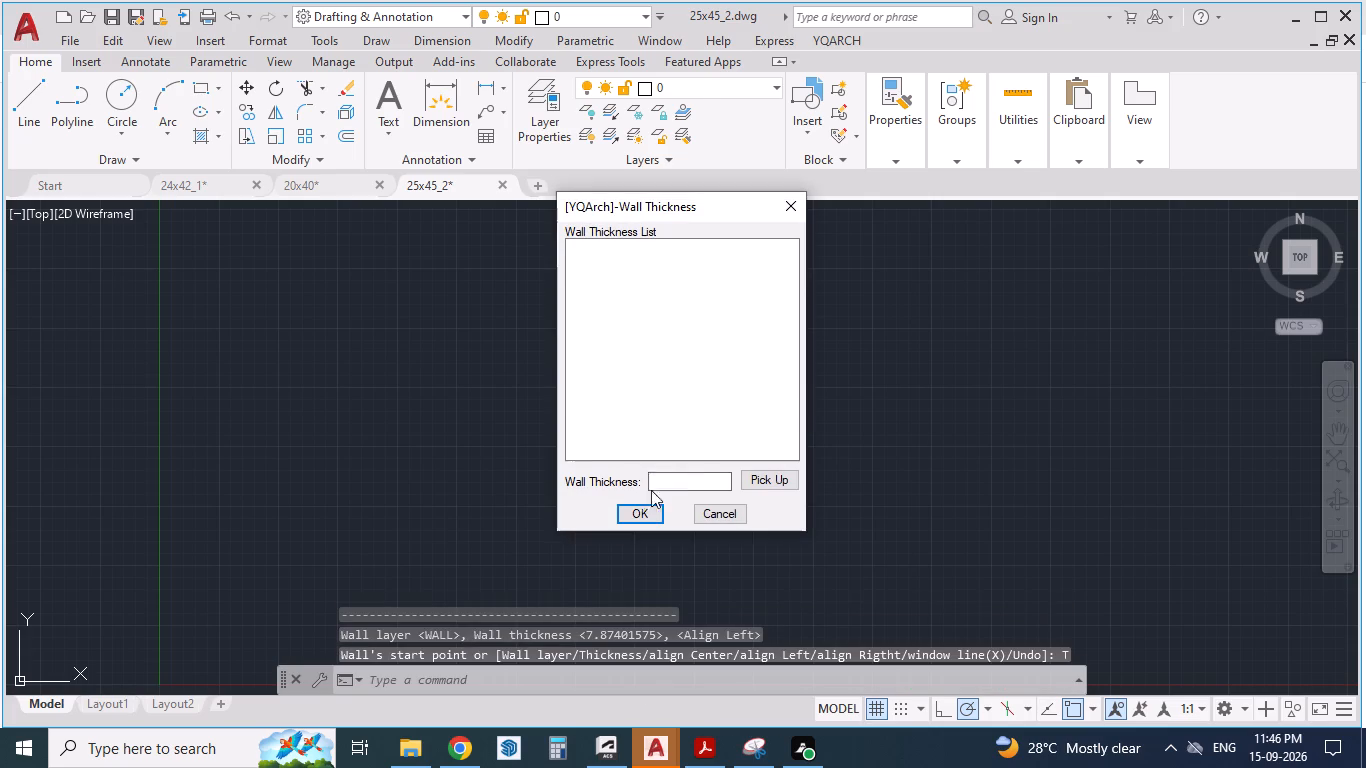
{"action": "left_click_drag", "start_coordinate": [720, 475], "coordinate": [490, 470]}
{"action": "key", "text": "9"}
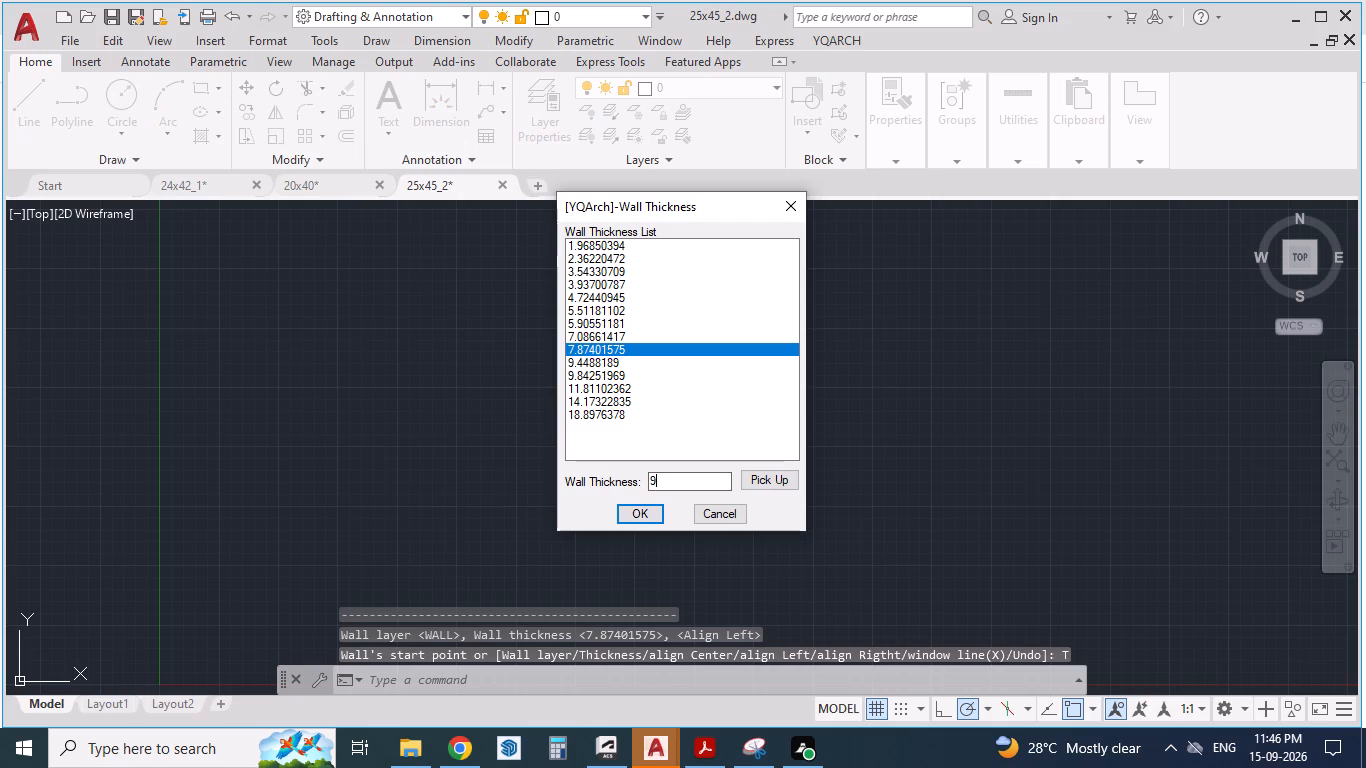
{"action": "left_click", "coordinate": [635, 513]}
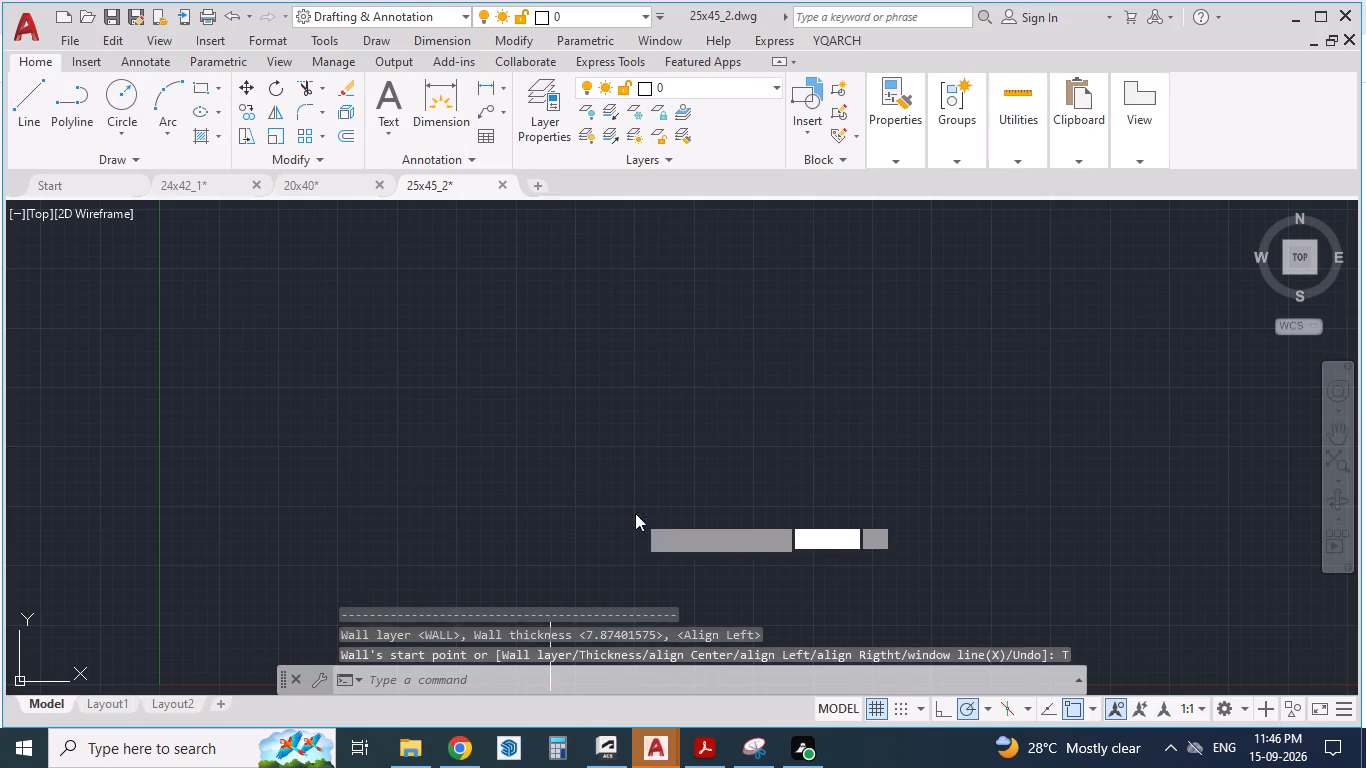
Draw the closed rectangular outer wall outline, 25' wide by 45' deep, ending back at its start corner.
{"action": "left_click", "coordinate": [458, 303]}
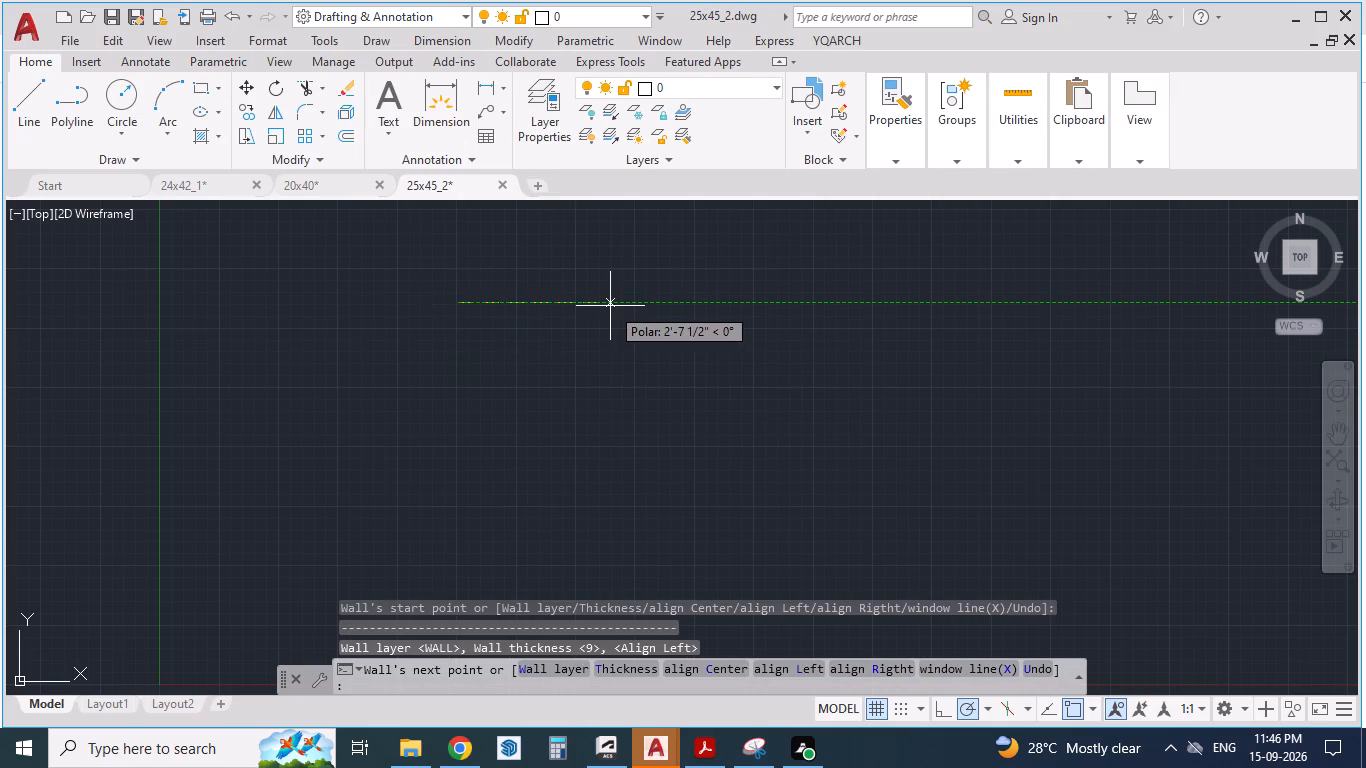
{"action": "type", "text": "25'"}
{"action": "key", "text": "Return"}
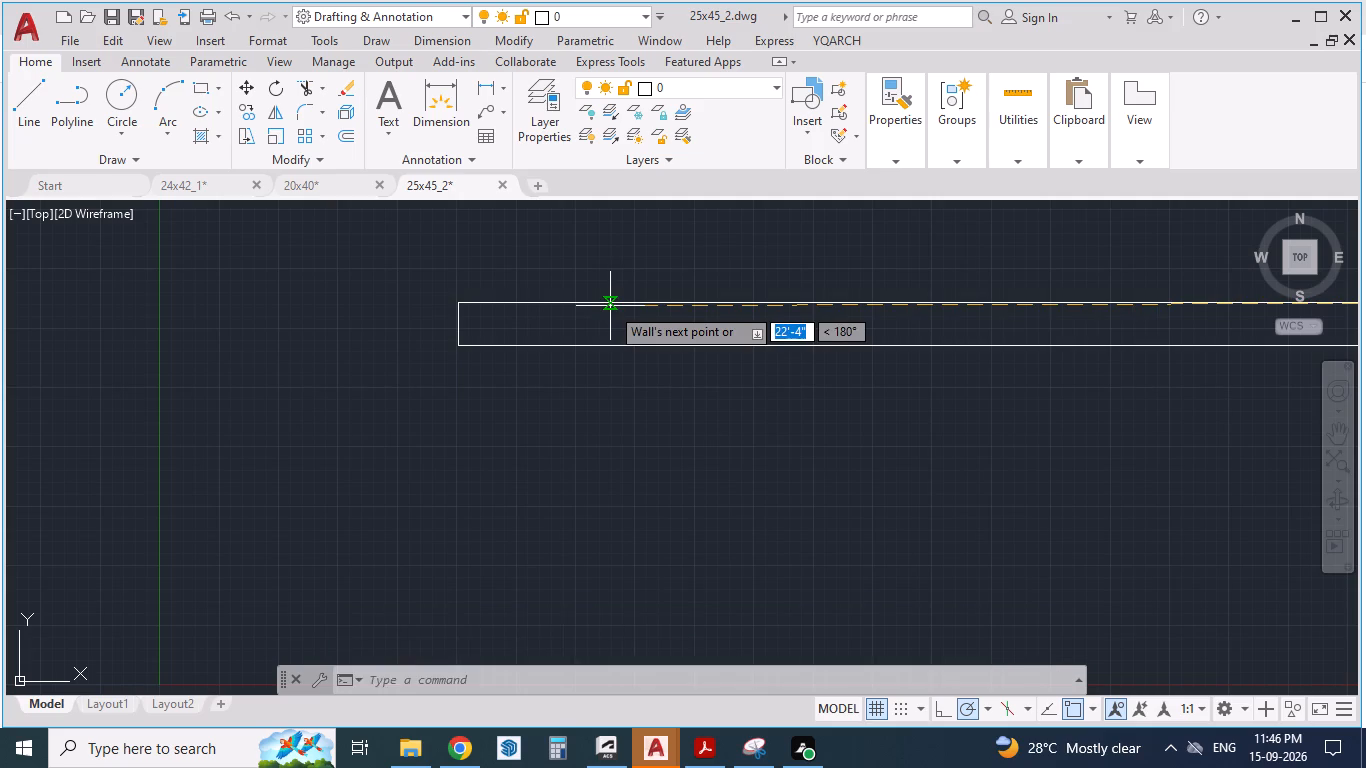
{"action": "scroll", "coordinate": [581, 305], "scroll_direction": "down", "scroll_amount": 4}
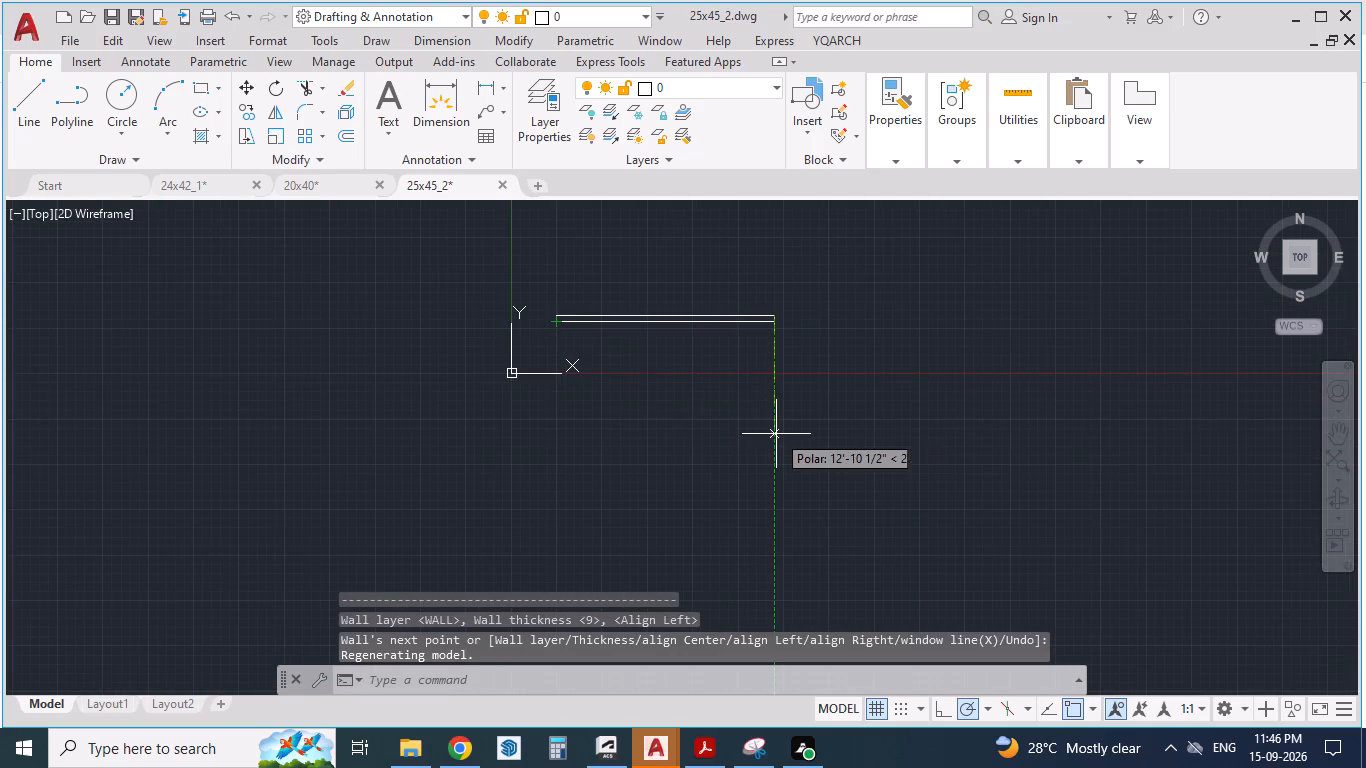
{"action": "type", "text": "45'"}
{"action": "key", "text": "Return"}
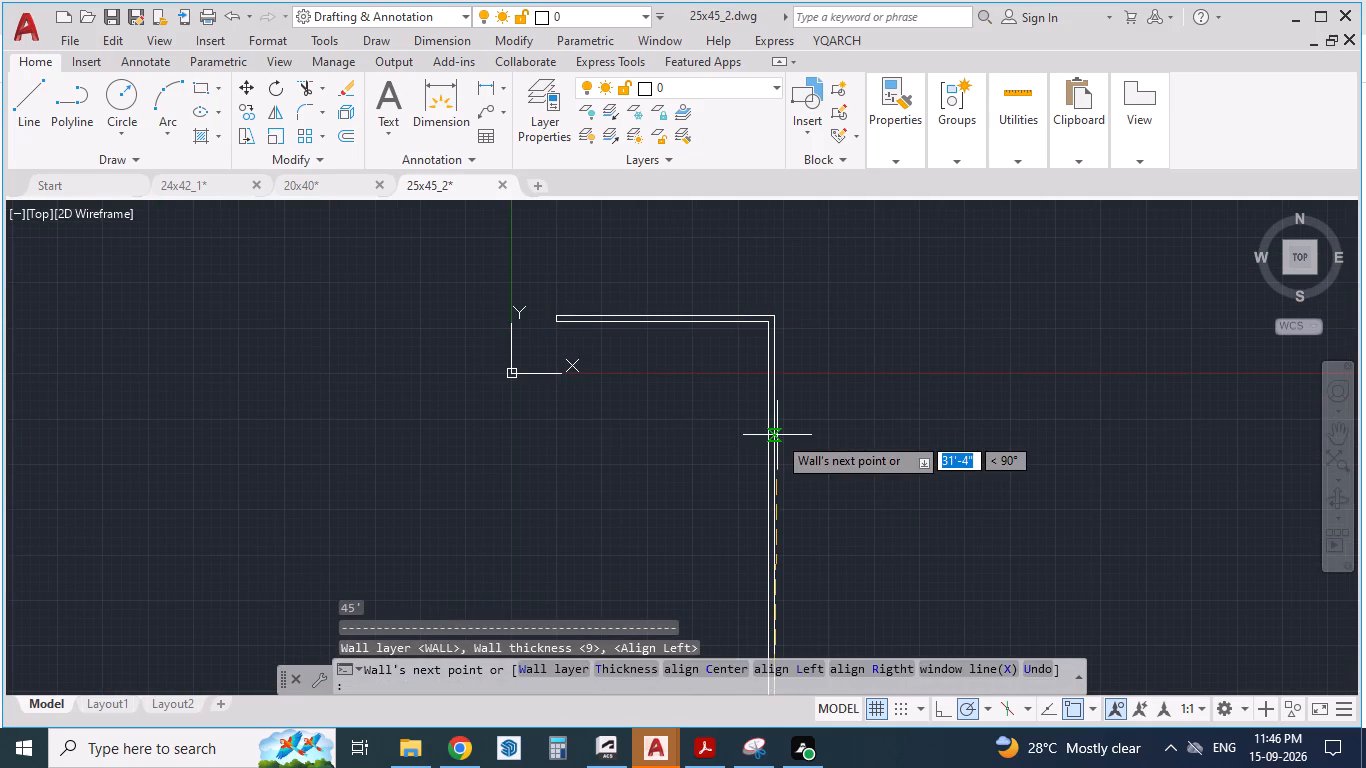
{"action": "scroll", "coordinate": [832, 353], "scroll_direction": "down", "scroll_amount": 2}
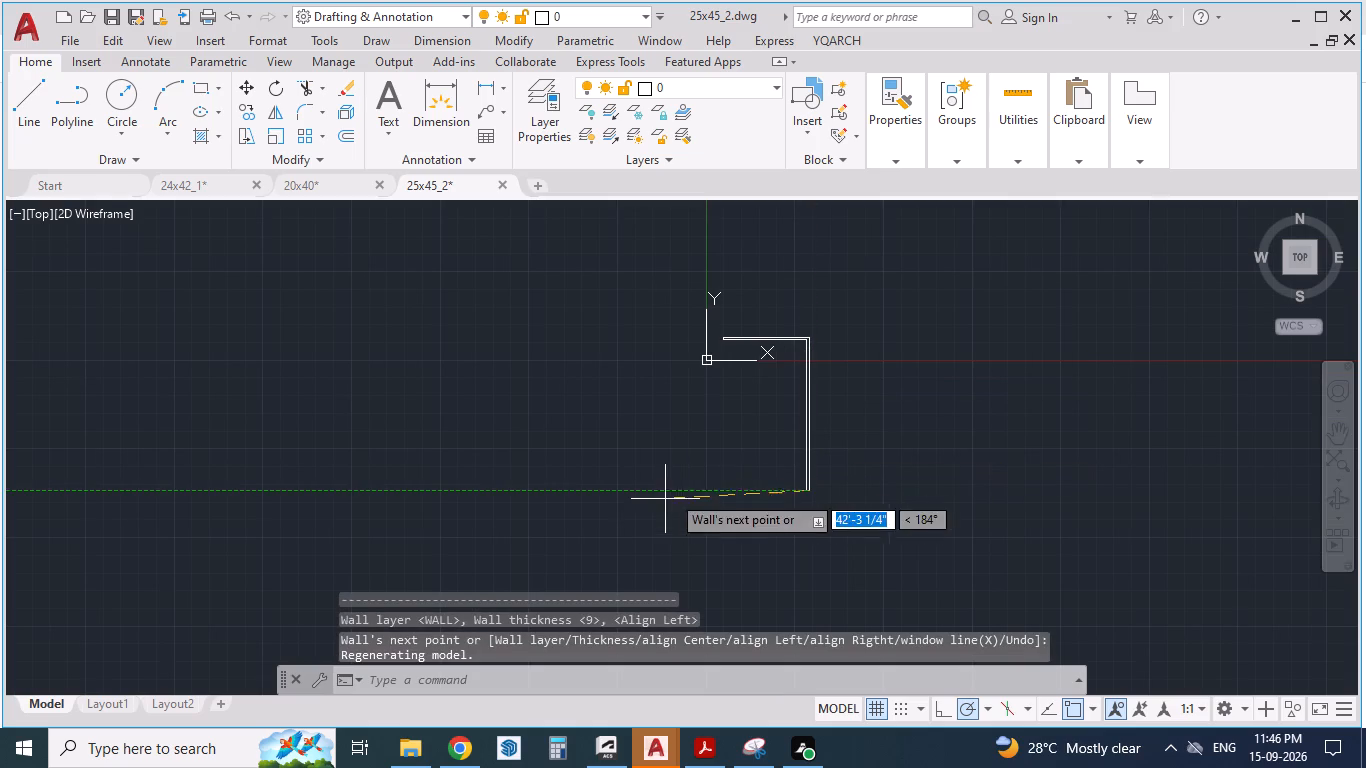
{"action": "type", "text": "25'"}
{"action": "key", "text": "Return"}
{"action": "scroll", "coordinate": [770, 273], "scroll_direction": "up", "scroll_amount": 1}
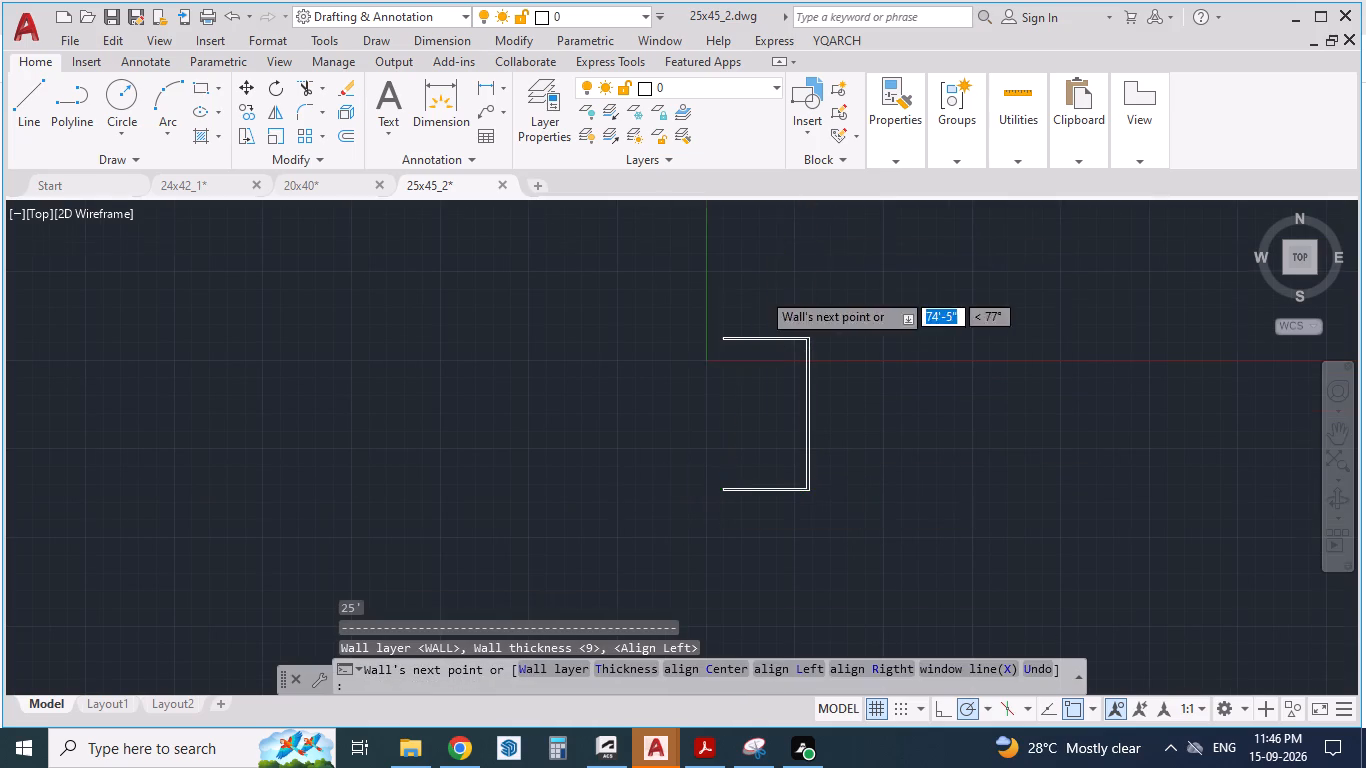
{"action": "scroll", "coordinate": [755, 297], "scroll_direction": "up", "scroll_amount": 1}
{"action": "scroll", "coordinate": [646, 480], "scroll_direction": "up", "scroll_amount": 3}
{"action": "scroll", "coordinate": [709, 383], "scroll_direction": "down", "scroll_amount": 2}
{"action": "scroll", "coordinate": [723, 327], "scroll_direction": "up", "scroll_amount": 2}
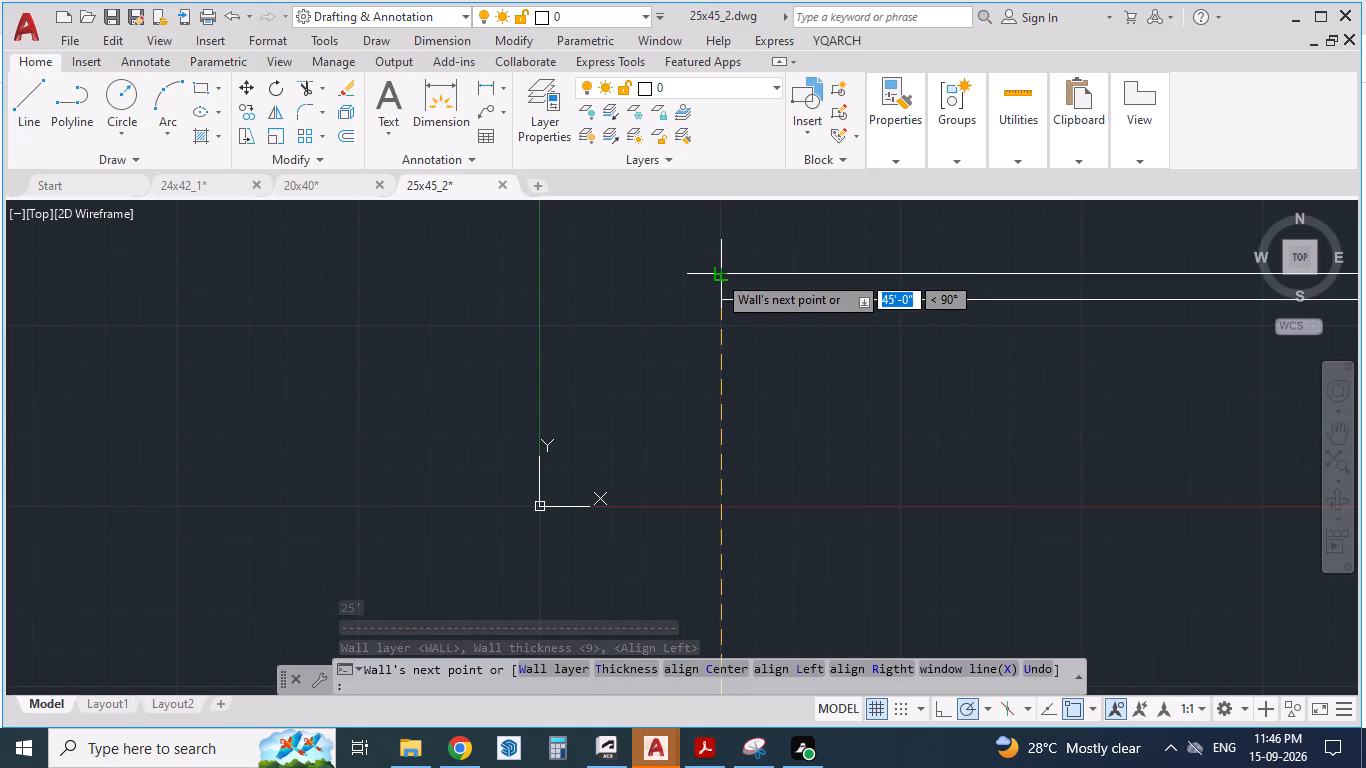
{"action": "left_click", "coordinate": [717, 274]}
{"action": "key", "text": "Return"}
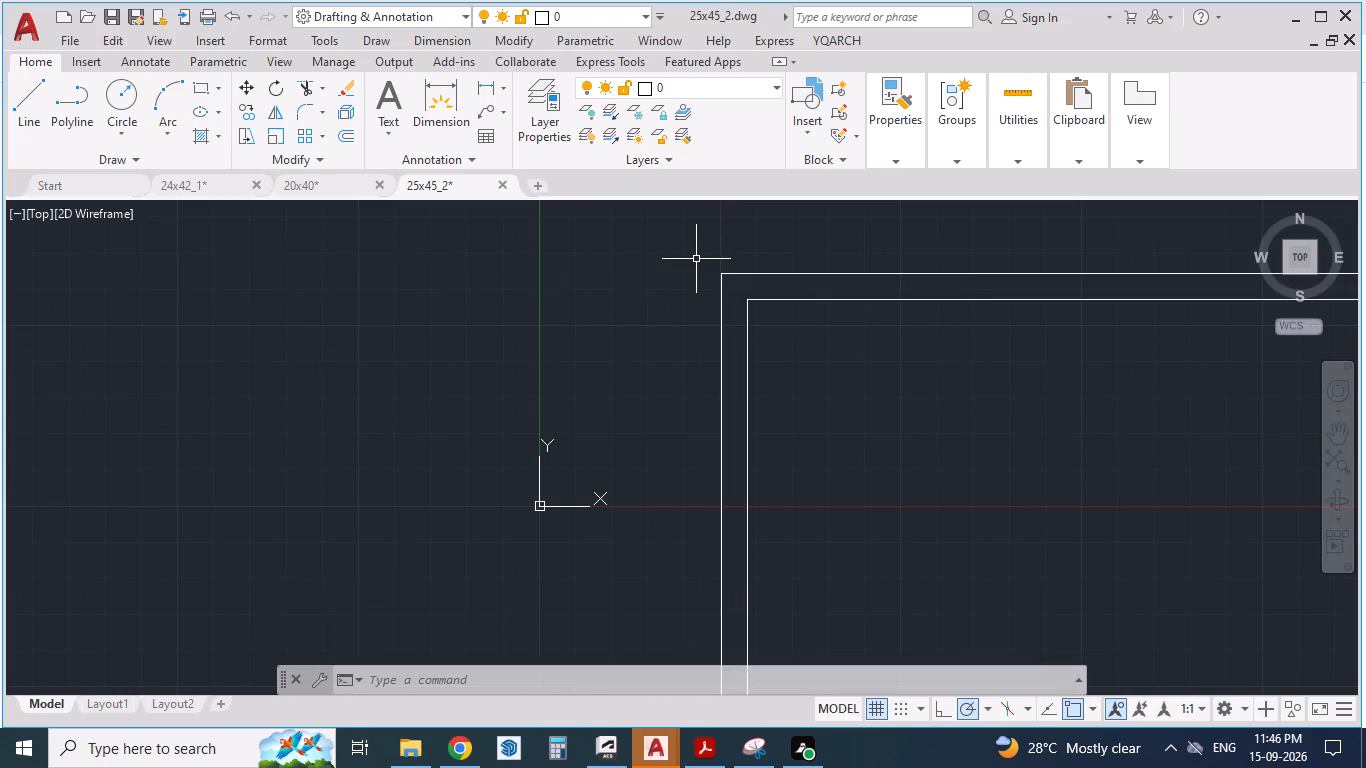
Add an aligned dimension above the top outer wall, spanning its two outer corners.
{"action": "scroll", "coordinate": [591, 332], "scroll_direction": "down", "scroll_amount": 1}
{"action": "type", "text": "DA"}
{"action": "key", "text": "Return"}
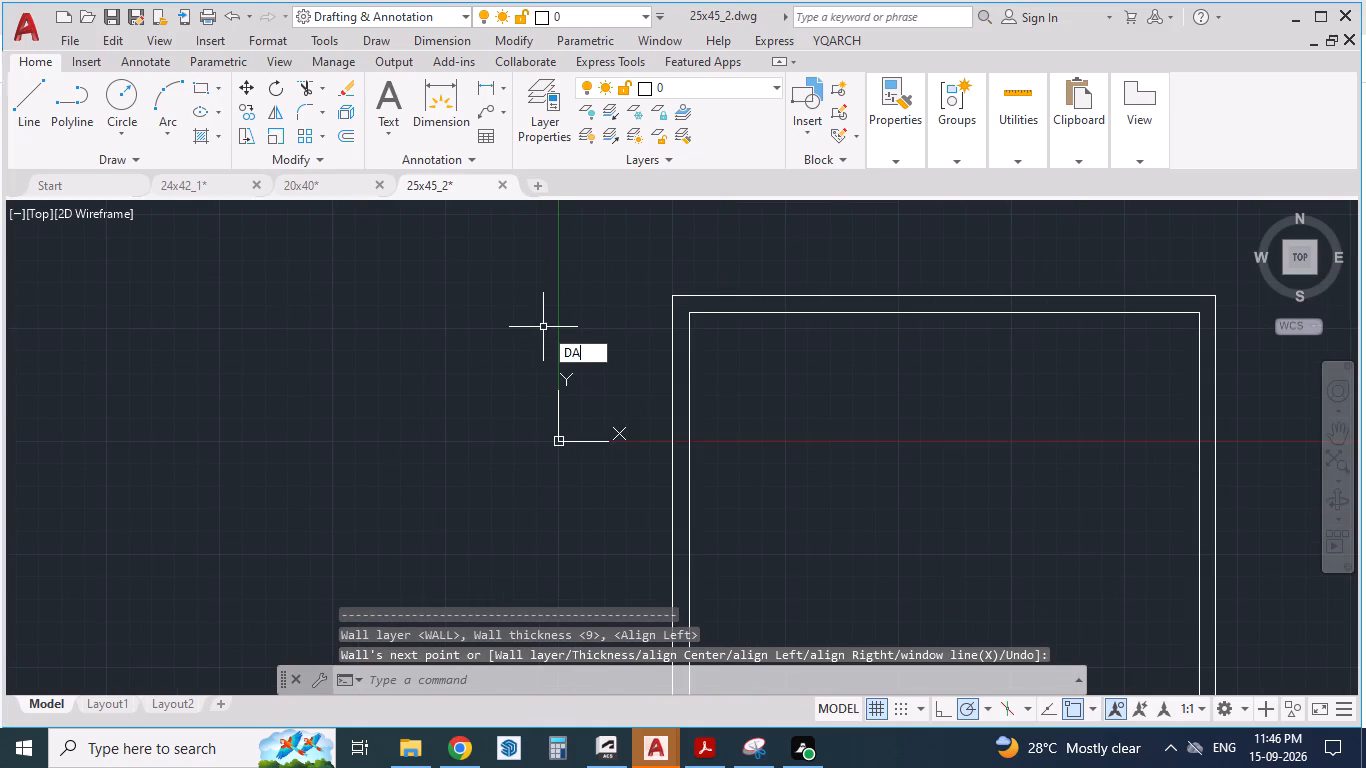
{"action": "left_click", "coordinate": [672, 300]}
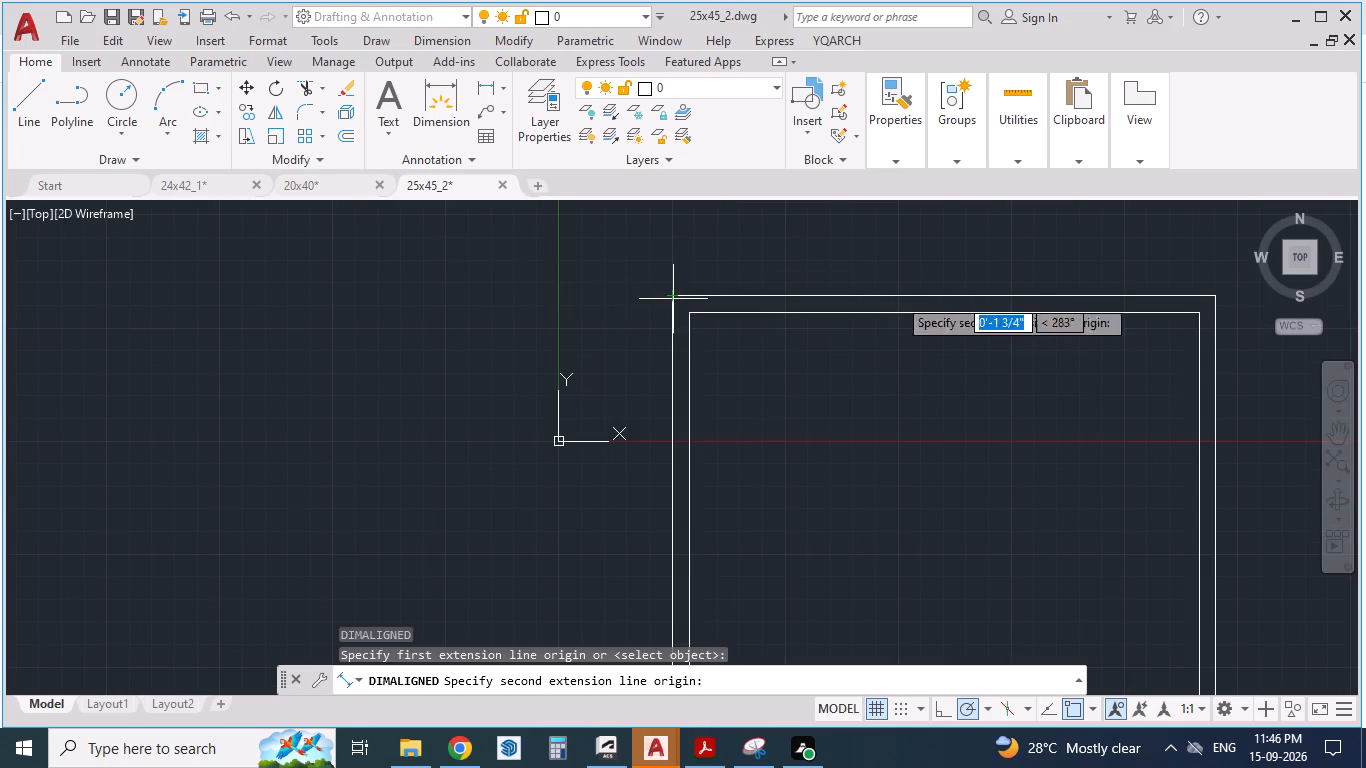
{"action": "left_click", "coordinate": [1217, 295]}
{"action": "left_click", "coordinate": [1209, 269]}
{"action": "scroll", "coordinate": [630, 265], "scroll_direction": "down", "scroll_amount": 3}
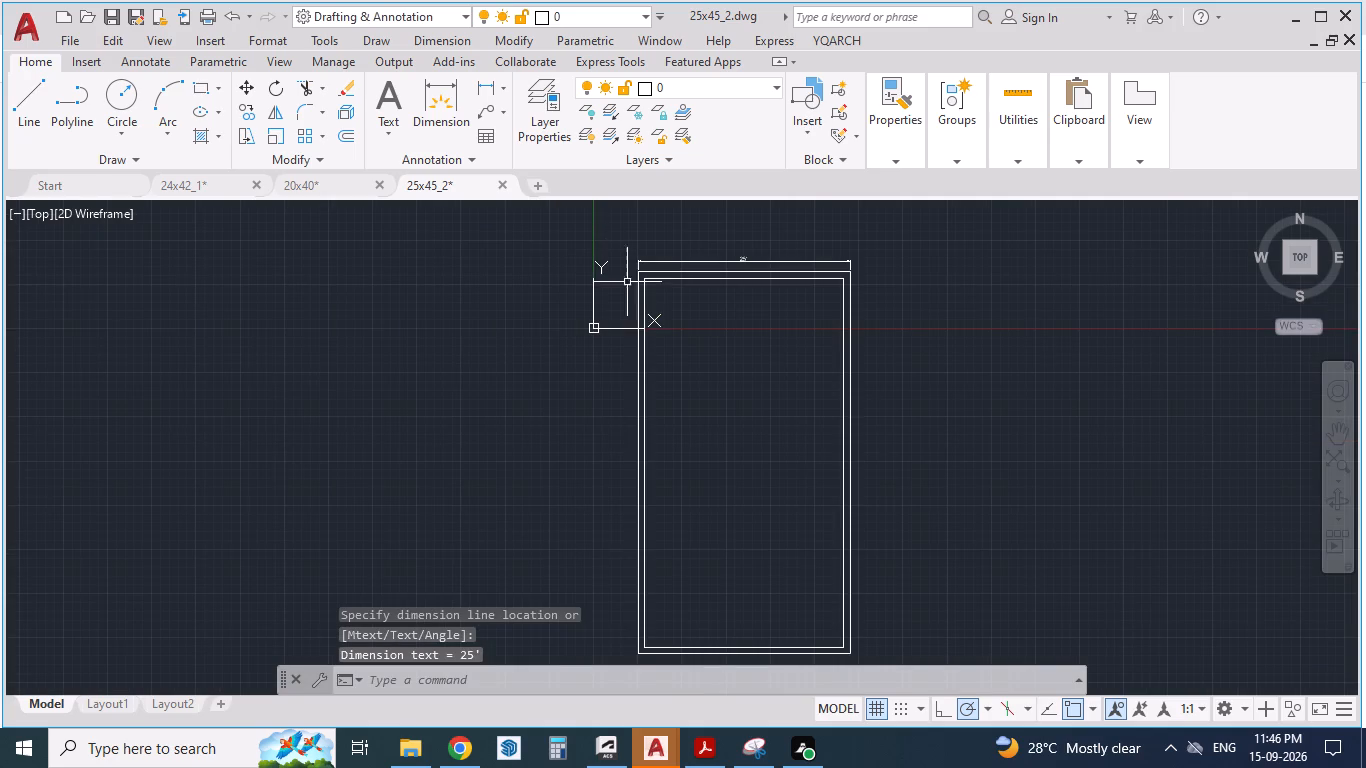
Add an aligned dimension beside the right outer wall, from its top outer corner to its bottom outer corner.
{"action": "left_click", "coordinate": [707, 753]}
{"action": "left_click", "coordinate": [707, 753]}
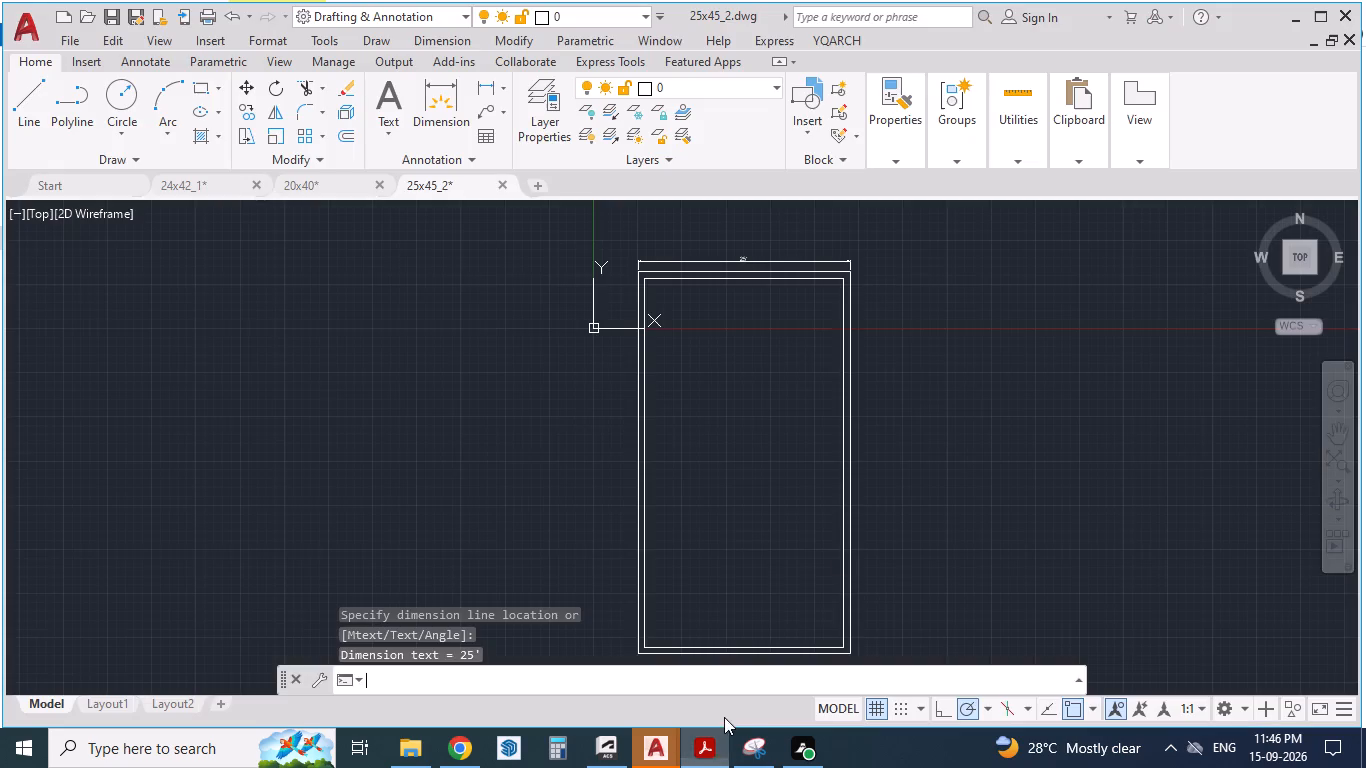
{"action": "key", "text": "space"}
{"action": "scroll", "coordinate": [864, 295], "scroll_direction": "up", "scroll_amount": 2}
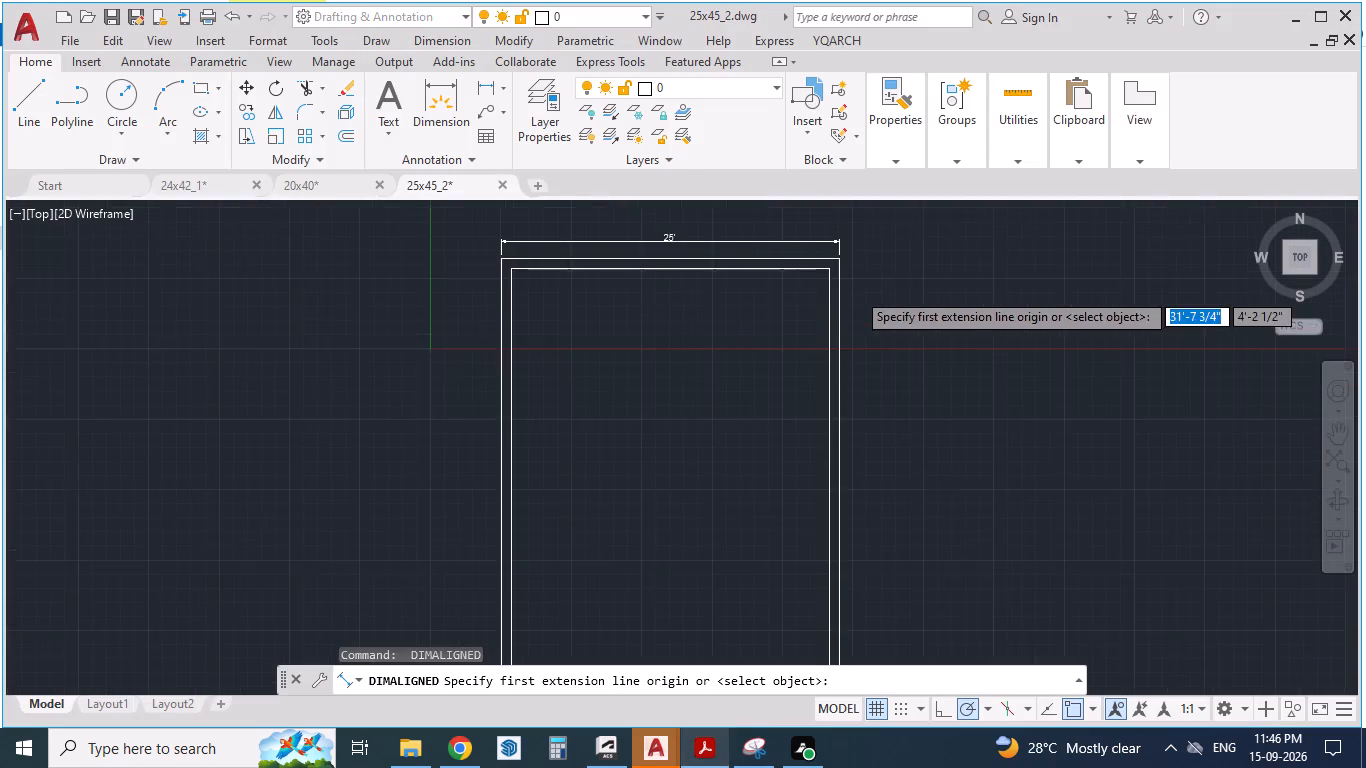
{"action": "left_click", "coordinate": [832, 242]}
{"action": "scroll", "coordinate": [830, 228], "scroll_direction": "down", "scroll_amount": 3}
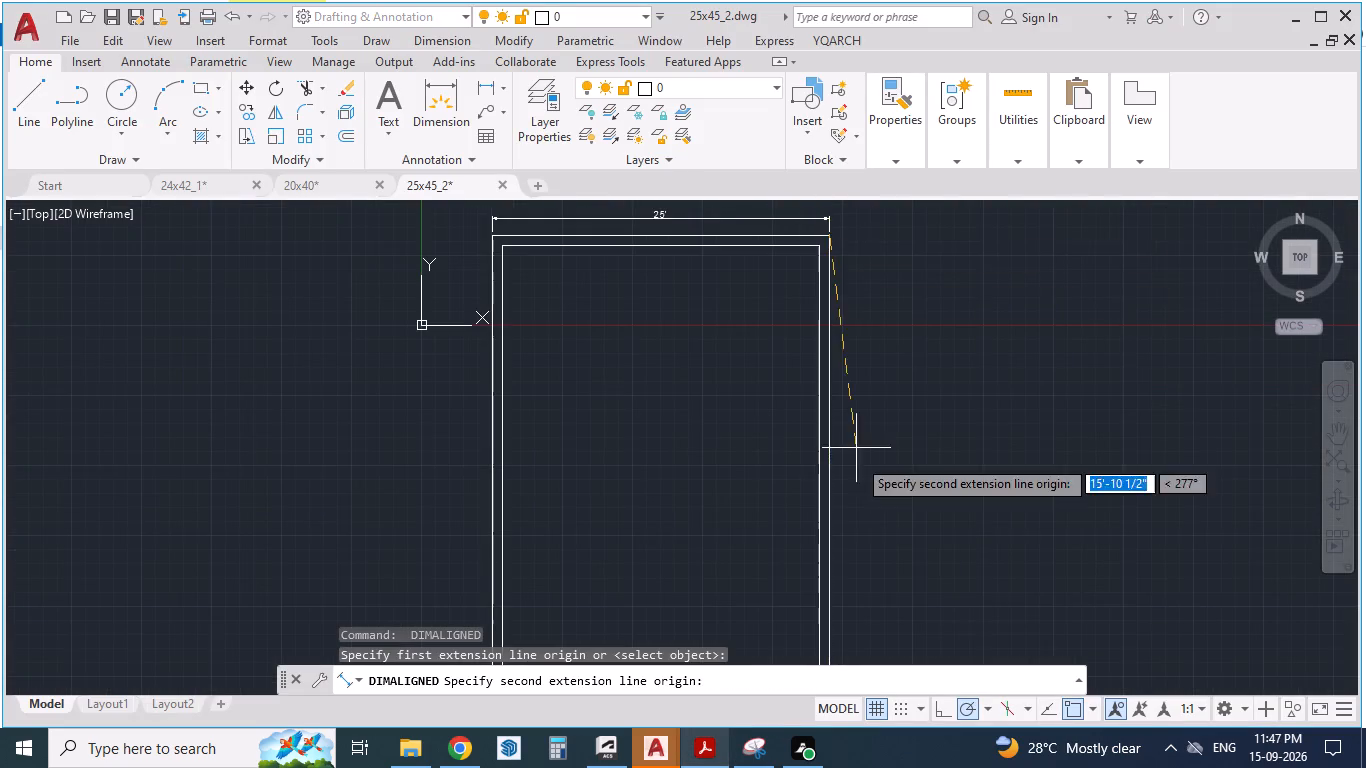
{"action": "scroll", "coordinate": [833, 329], "scroll_direction": "down", "scroll_amount": 2}
{"action": "scroll", "coordinate": [856, 496], "scroll_direction": "up", "scroll_amount": 3}
{"action": "scroll", "coordinate": [797, 402], "scroll_direction": "down", "scroll_amount": 2}
{"action": "scroll", "coordinate": [794, 510], "scroll_direction": "up", "scroll_amount": 1}
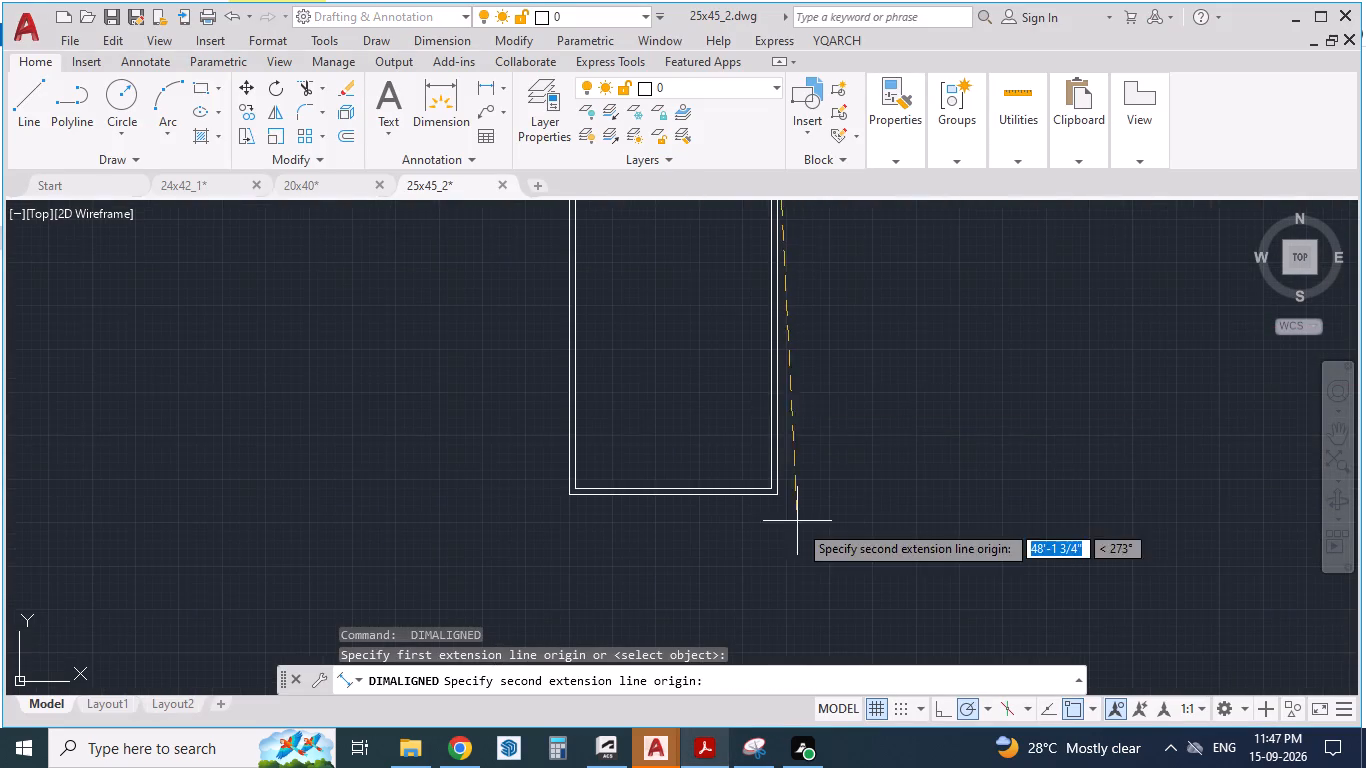
{"action": "scroll", "coordinate": [798, 523], "scroll_direction": "up", "scroll_amount": 1}
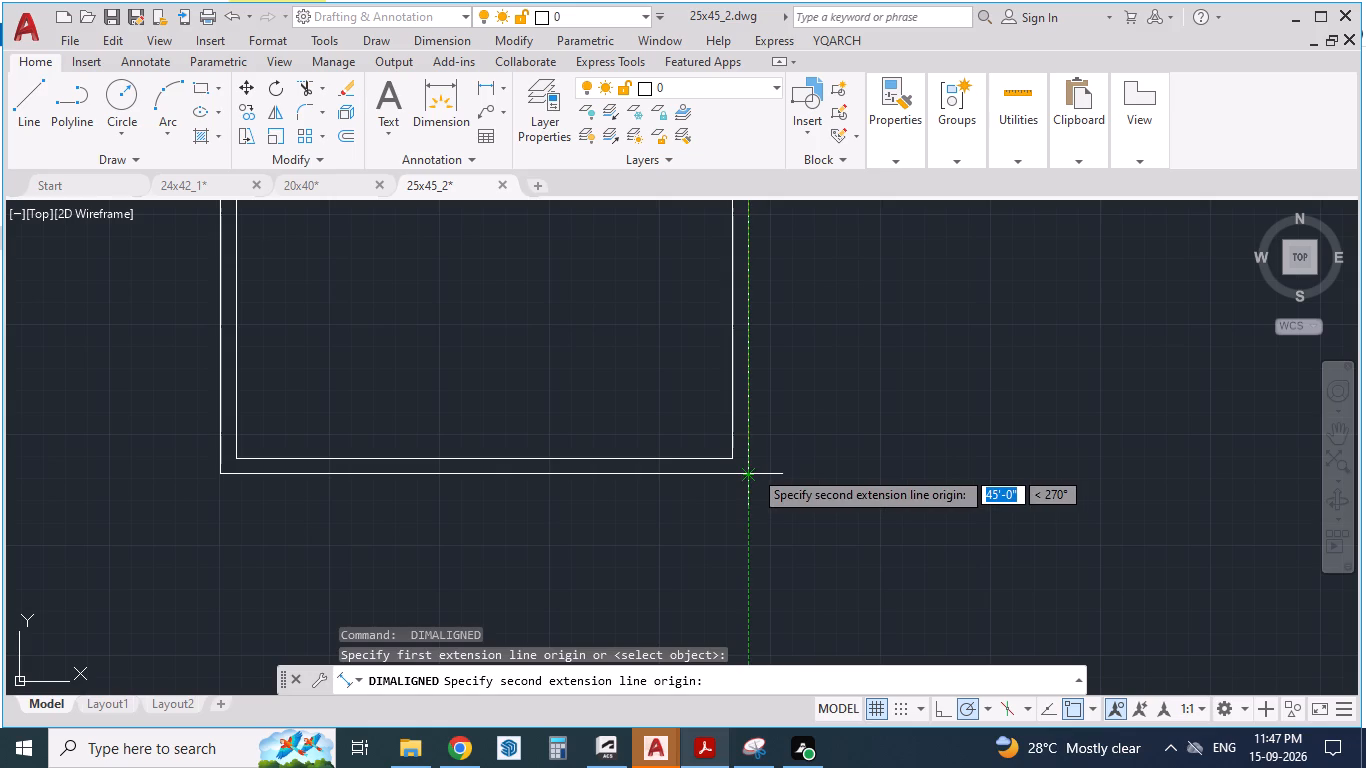
{"action": "left_click", "coordinate": [753, 469]}
{"action": "left_click", "coordinate": [816, 464]}
Move the whole wall outline with both dimensions up and to the right, clear of the origin axes.
{"action": "scroll", "coordinate": [909, 501], "scroll_direction": "down", "scroll_amount": 3}
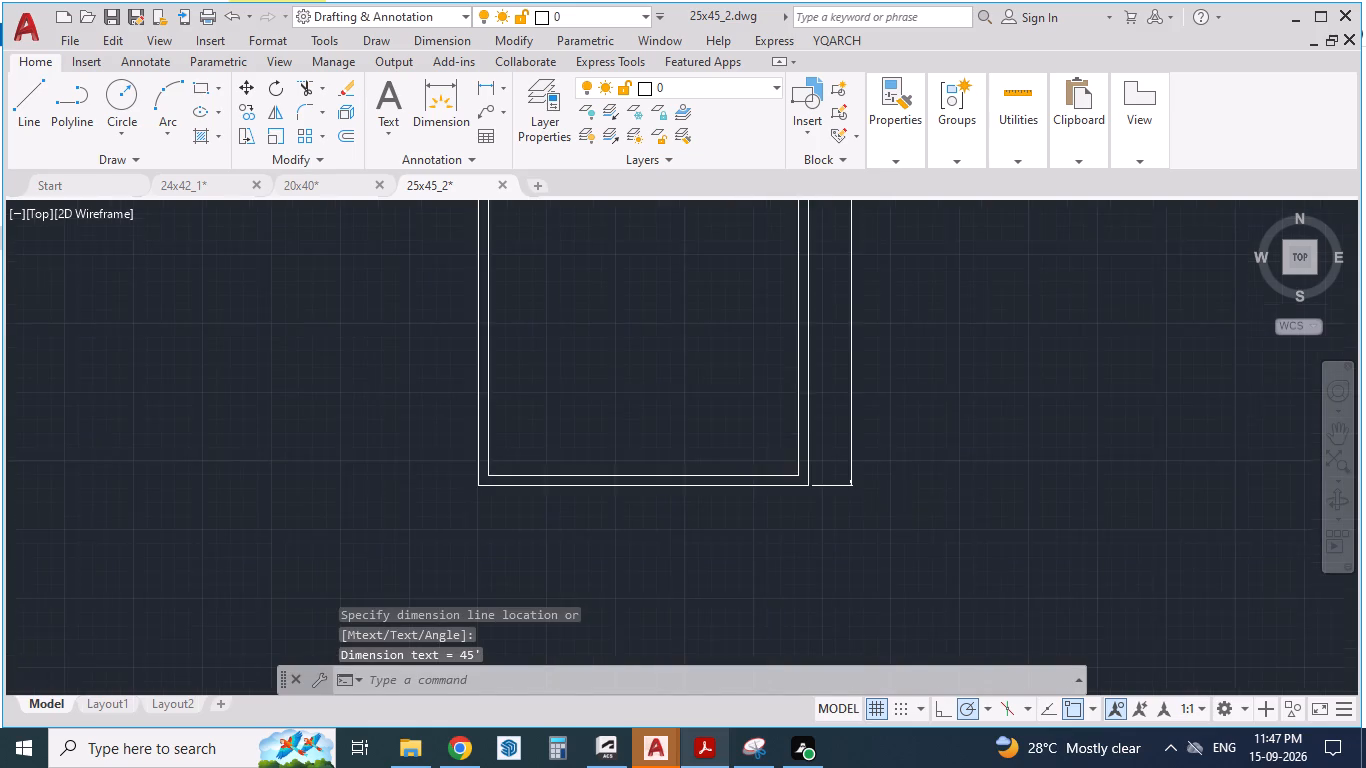
{"action": "scroll", "coordinate": [897, 320], "scroll_direction": "up", "scroll_amount": 2}
{"action": "scroll", "coordinate": [851, 323], "scroll_direction": "down", "scroll_amount": 7}
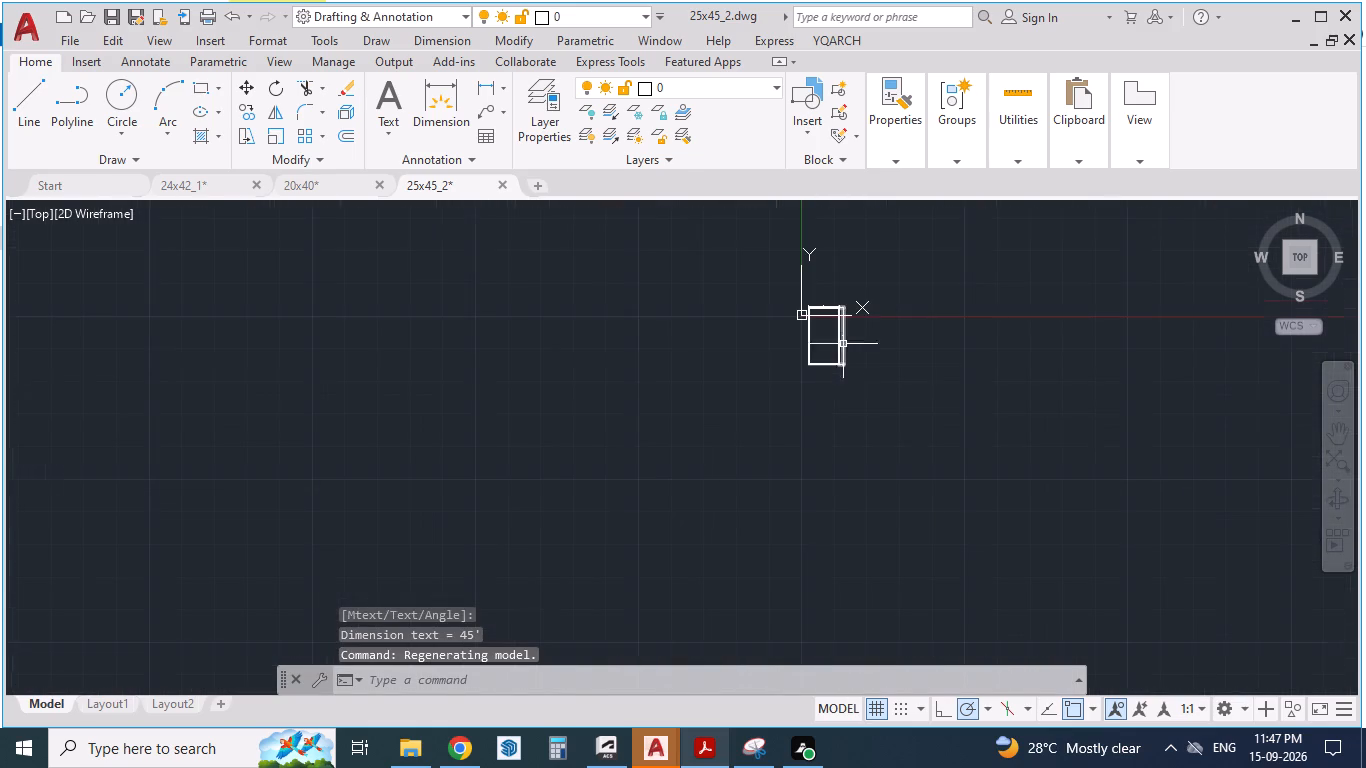
{"action": "left_click", "coordinate": [910, 267]}
{"action": "left_click", "coordinate": [695, 420]}
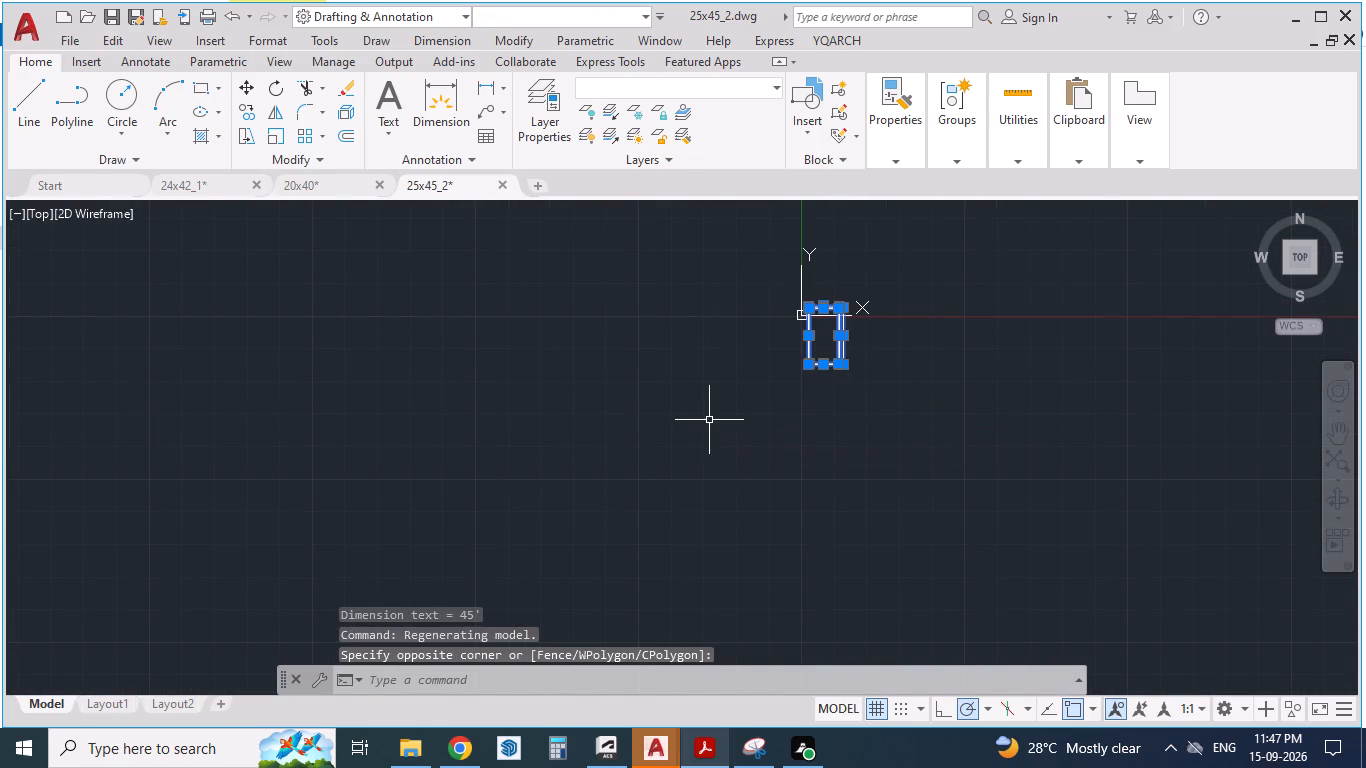
{"action": "key", "text": "m"}
{"action": "key", "text": "Return"}
{"action": "scroll", "coordinate": [732, 403], "scroll_direction": "down", "scroll_amount": 2}
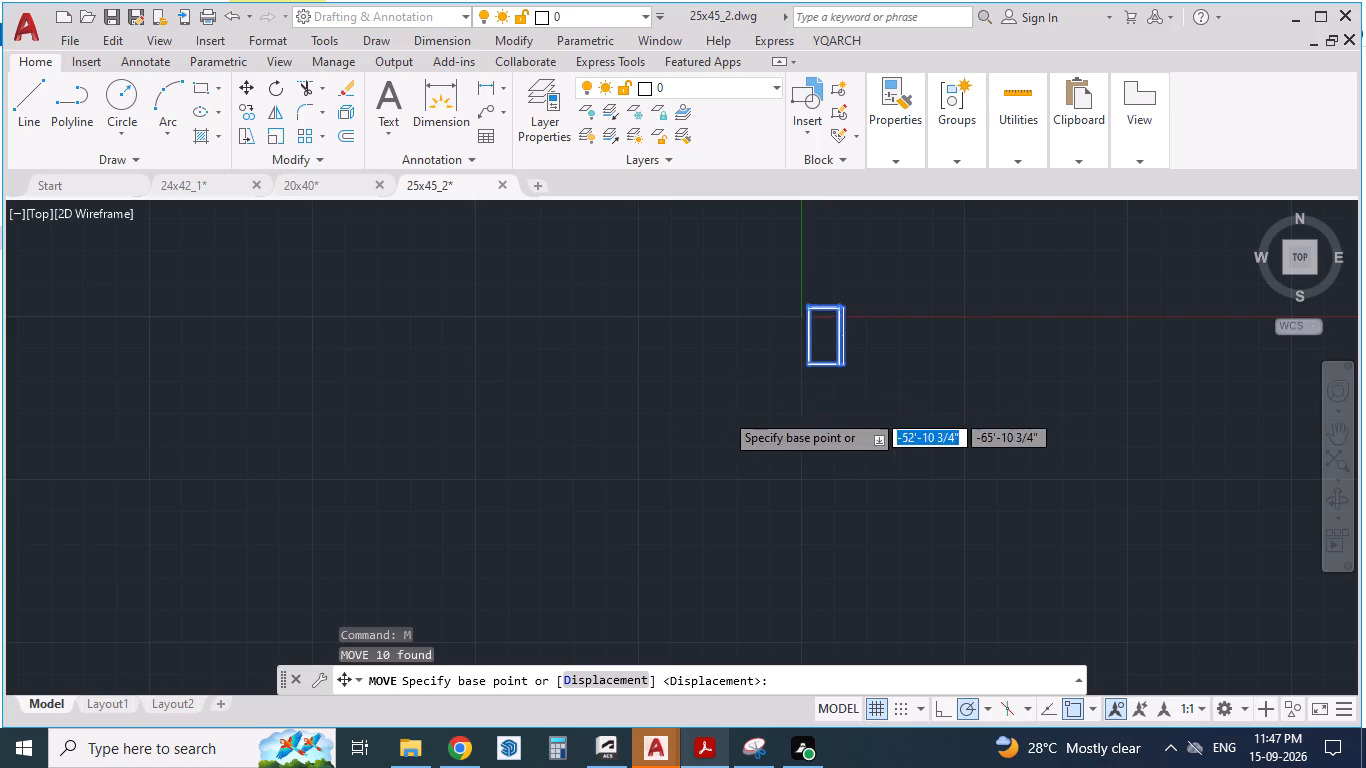
{"action": "scroll", "coordinate": [719, 418], "scroll_direction": "down", "scroll_amount": 1}
{"action": "scroll", "coordinate": [848, 348], "scroll_direction": "up", "scroll_amount": 4}
{"action": "scroll", "coordinate": [539, 485], "scroll_direction": "down", "scroll_amount": 2}
{"action": "scroll", "coordinate": [503, 403], "scroll_direction": "up", "scroll_amount": 1}
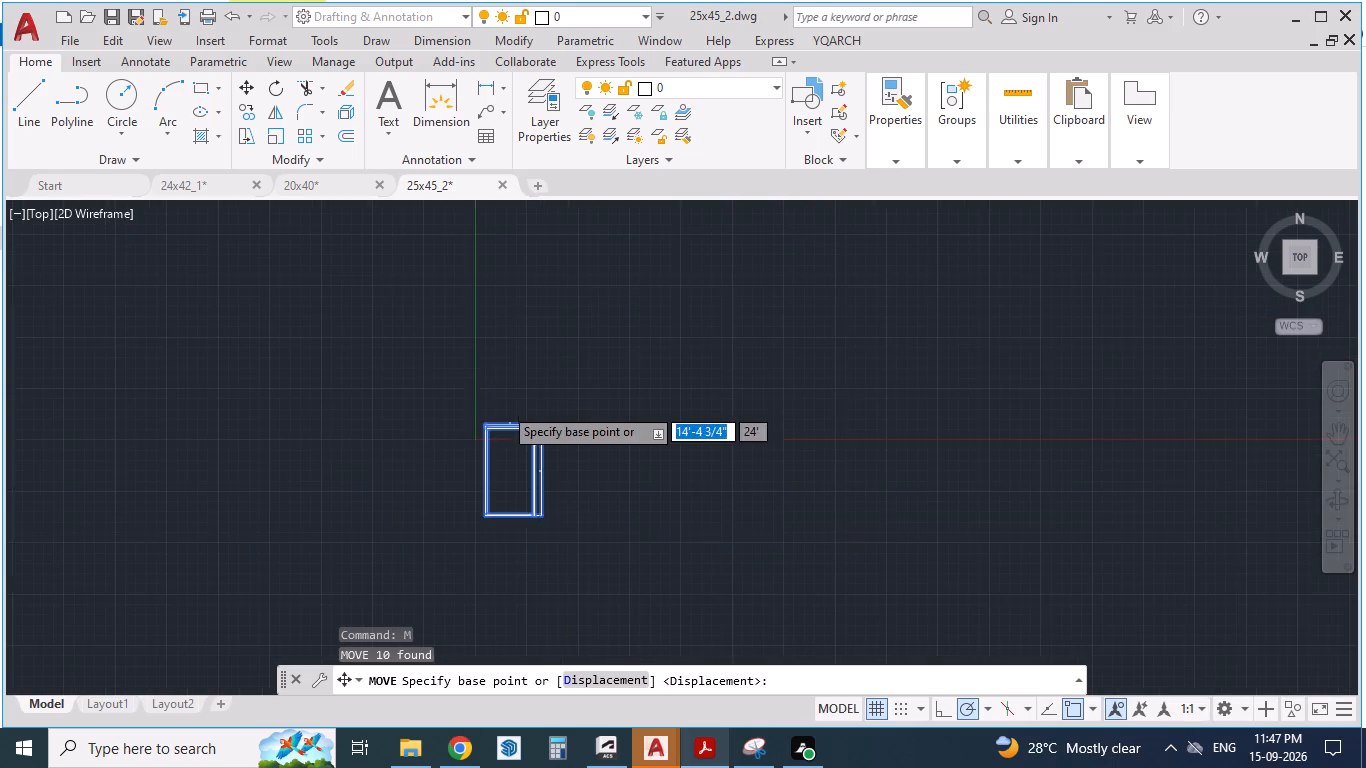
{"action": "scroll", "coordinate": [503, 408], "scroll_direction": "up", "scroll_amount": 2}
{"action": "left_click_drag", "start_coordinate": [575, 468], "coordinate": [591, 398]}
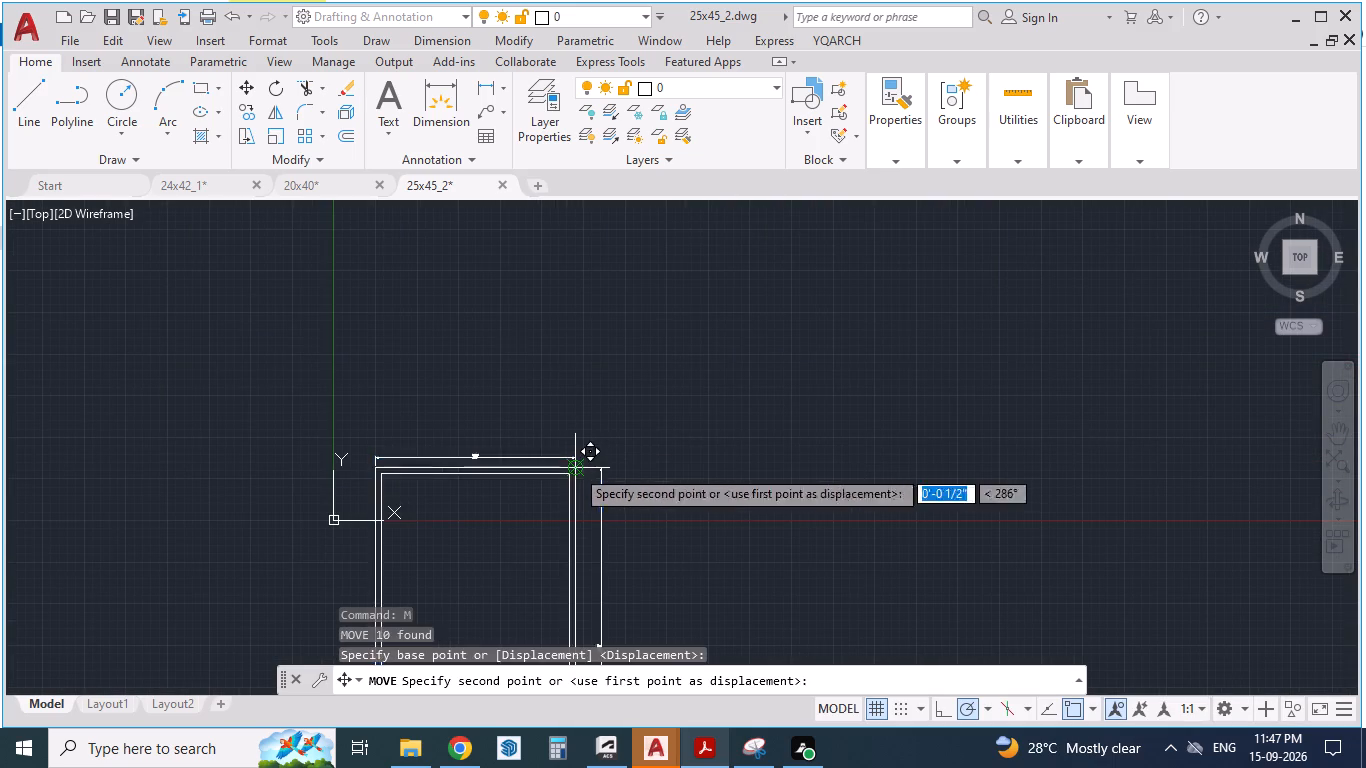
{"action": "left_click_drag", "start_coordinate": [591, 398], "coordinate": [696, 261]}
{"action": "scroll", "coordinate": [644, 312], "scroll_direction": "down", "scroll_amount": 7}
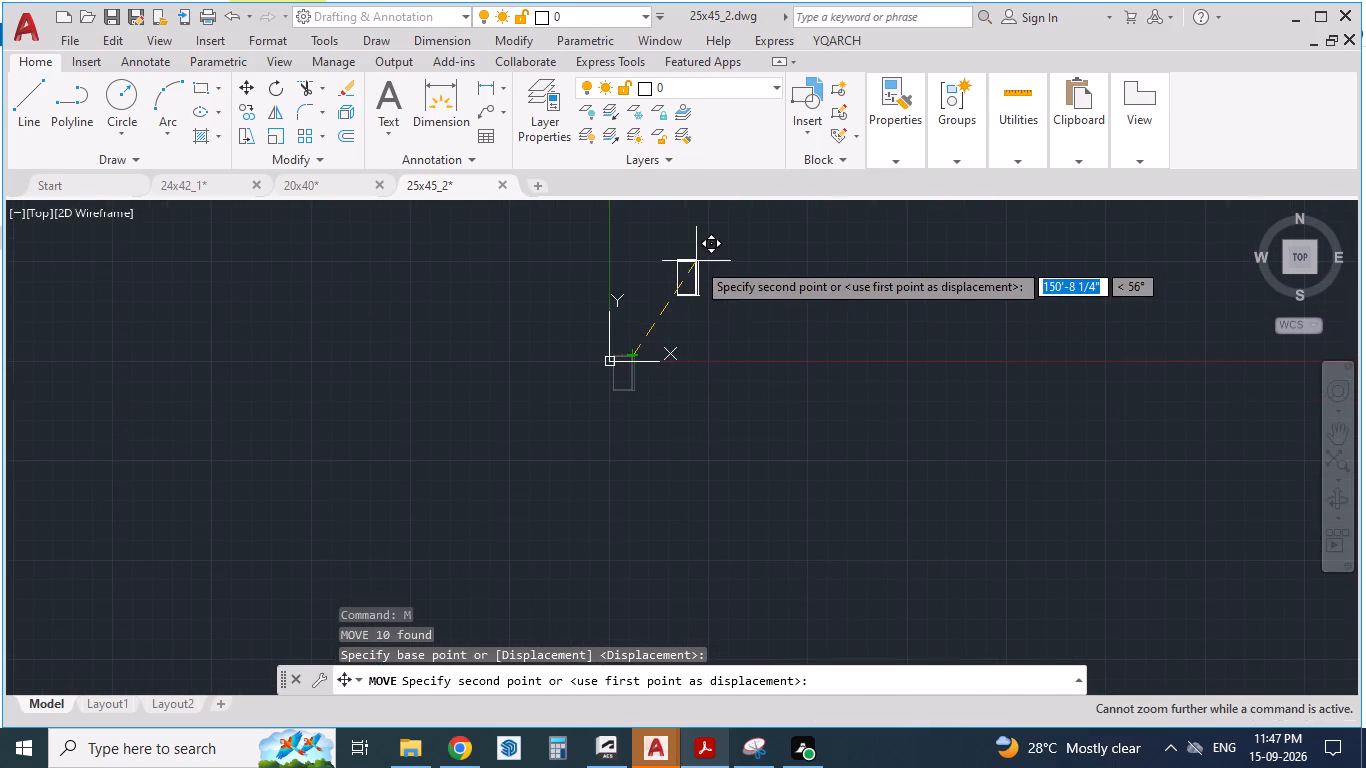
{"action": "left_click_drag", "start_coordinate": [696, 261], "coordinate": [678, 269]}
{"action": "left_click", "coordinate": [678, 269]}
{"action": "scroll", "coordinate": [678, 269], "scroll_direction": "up", "scroll_amount": 5}
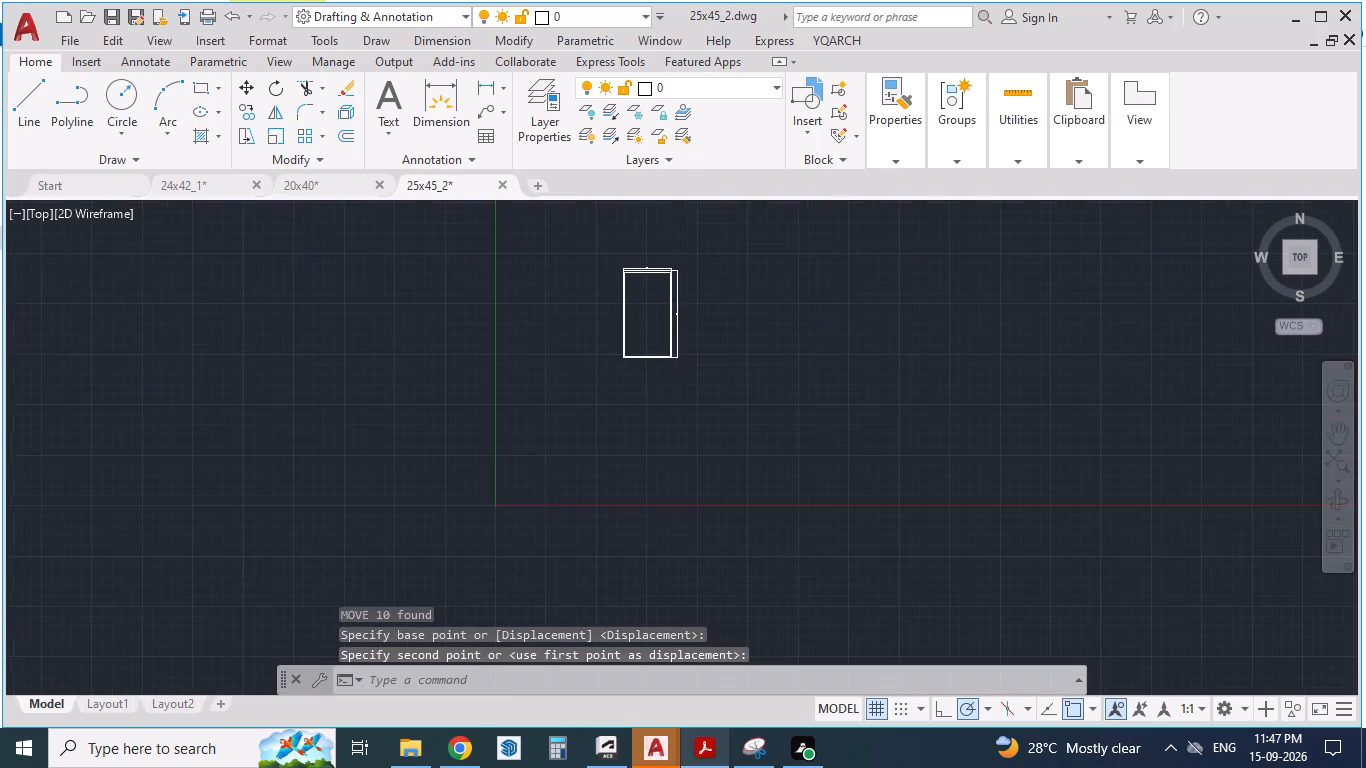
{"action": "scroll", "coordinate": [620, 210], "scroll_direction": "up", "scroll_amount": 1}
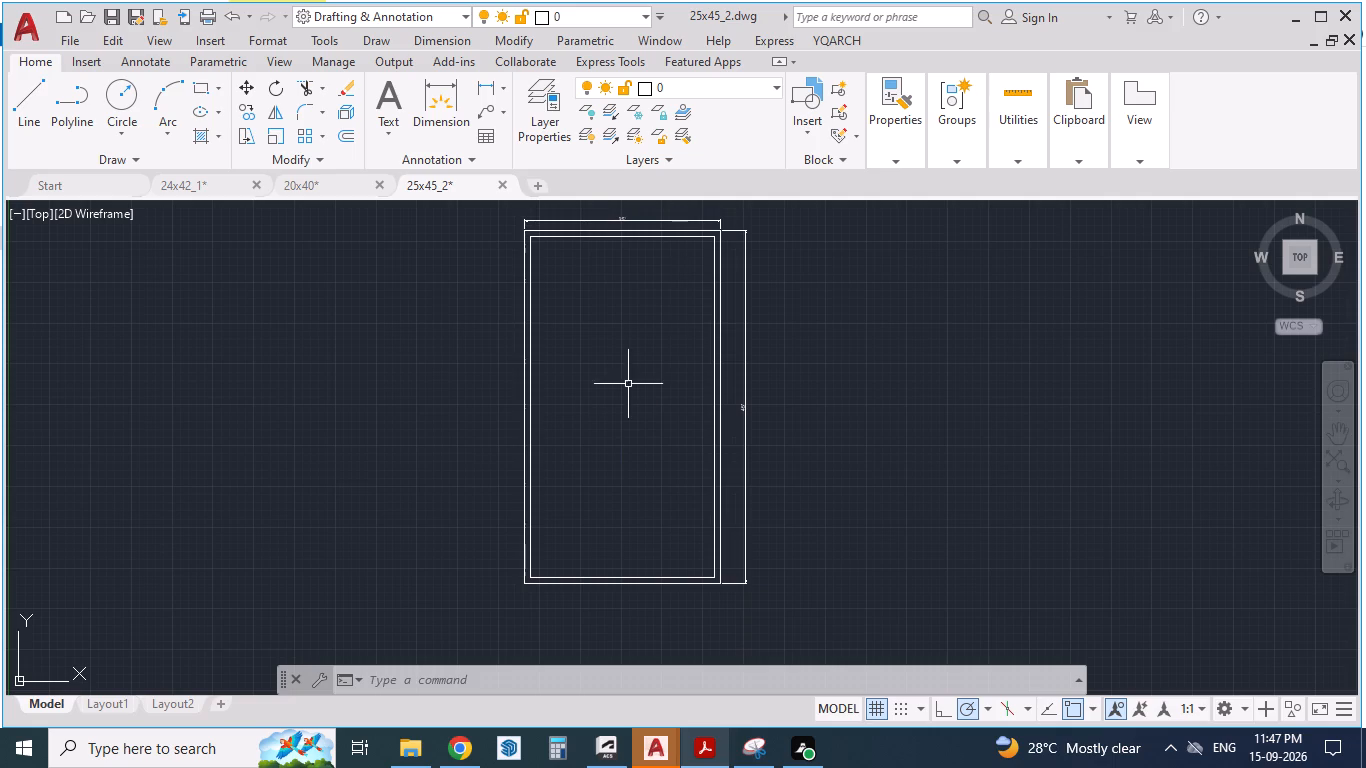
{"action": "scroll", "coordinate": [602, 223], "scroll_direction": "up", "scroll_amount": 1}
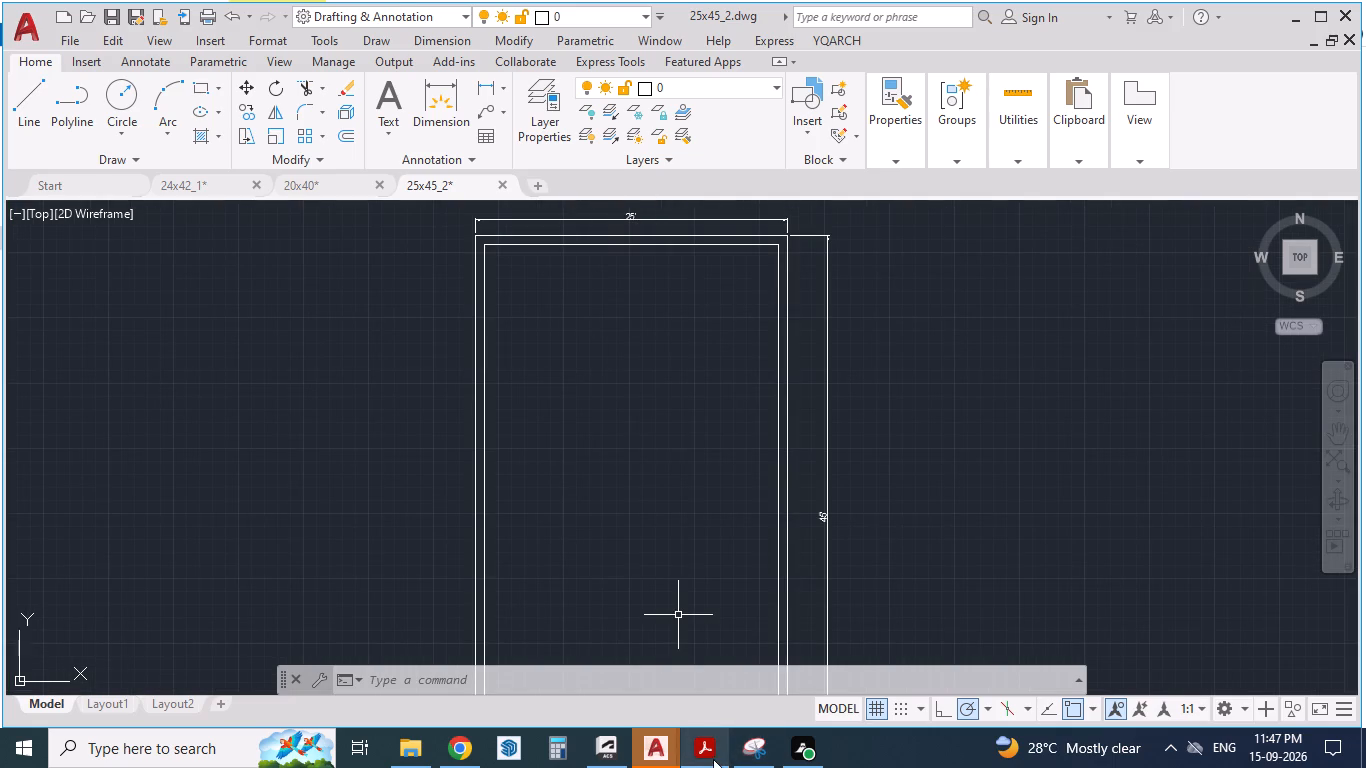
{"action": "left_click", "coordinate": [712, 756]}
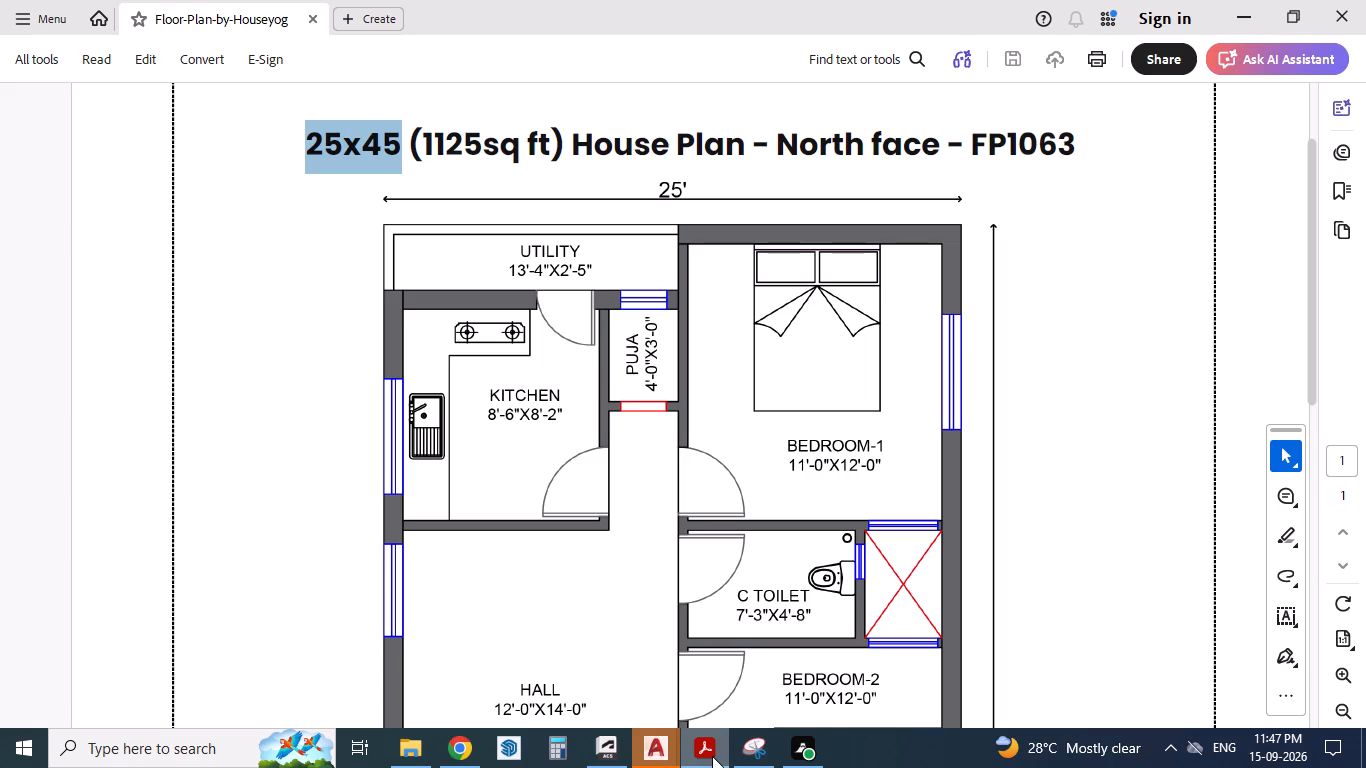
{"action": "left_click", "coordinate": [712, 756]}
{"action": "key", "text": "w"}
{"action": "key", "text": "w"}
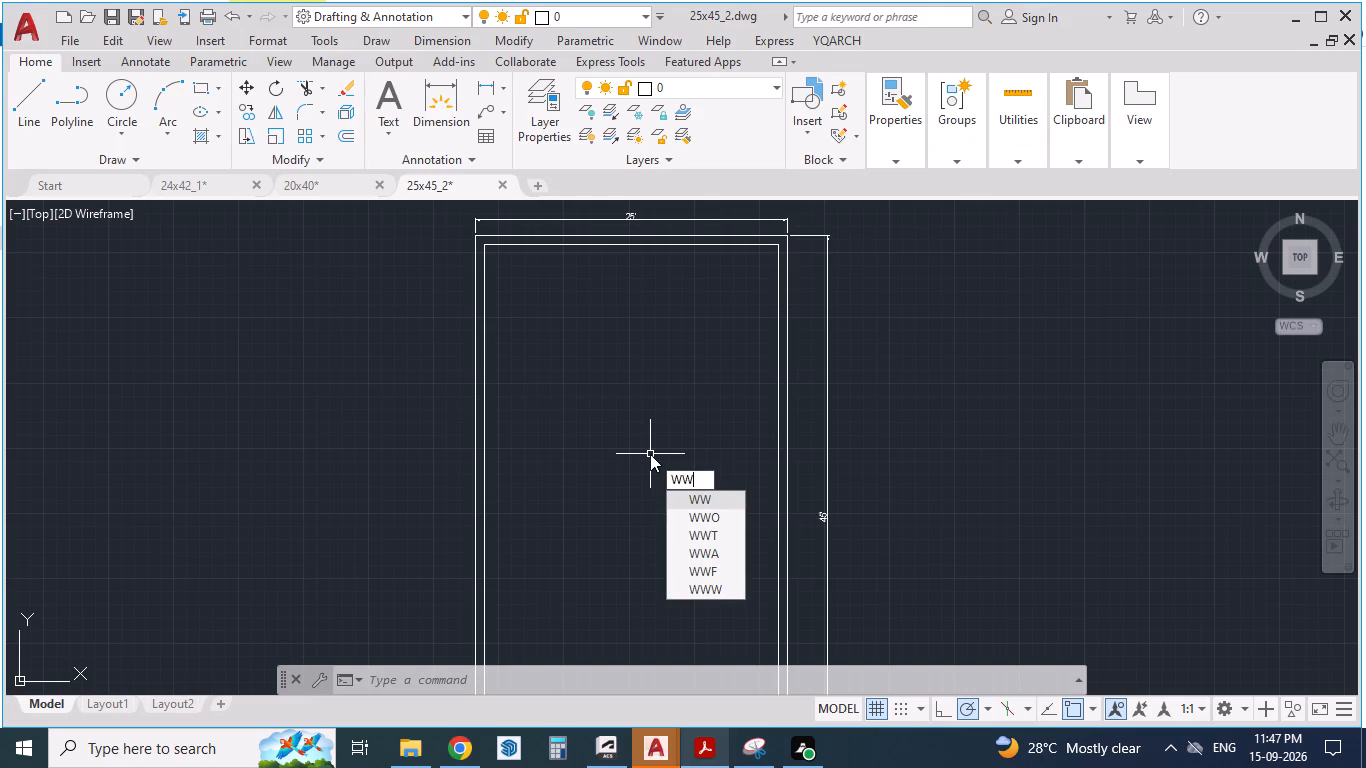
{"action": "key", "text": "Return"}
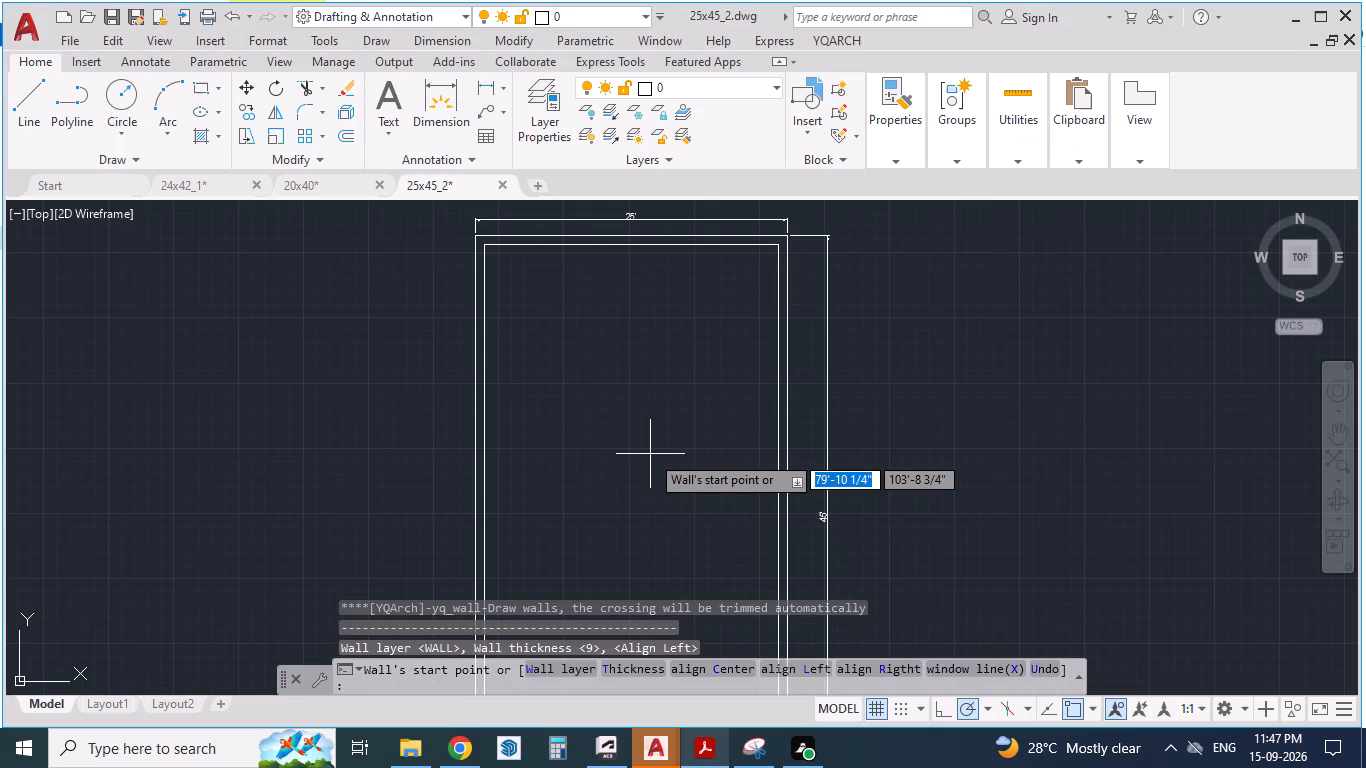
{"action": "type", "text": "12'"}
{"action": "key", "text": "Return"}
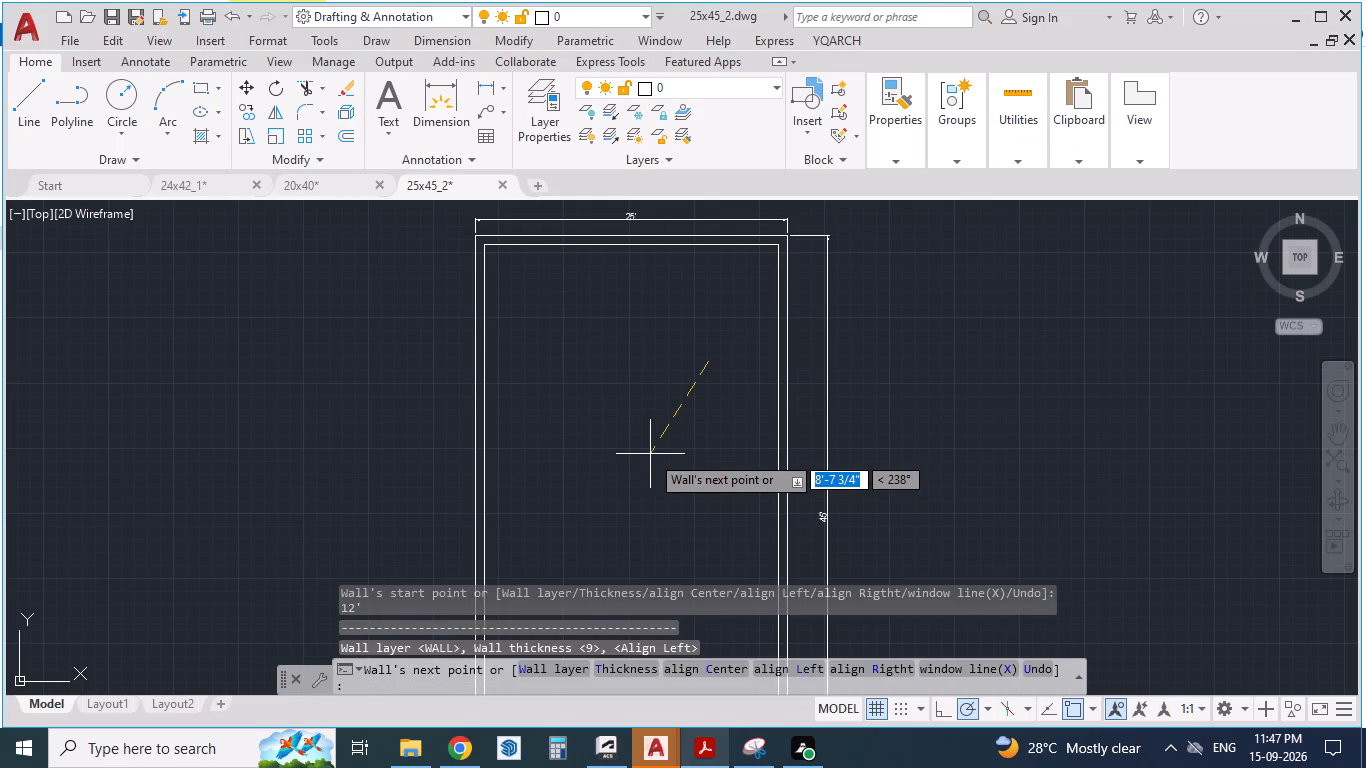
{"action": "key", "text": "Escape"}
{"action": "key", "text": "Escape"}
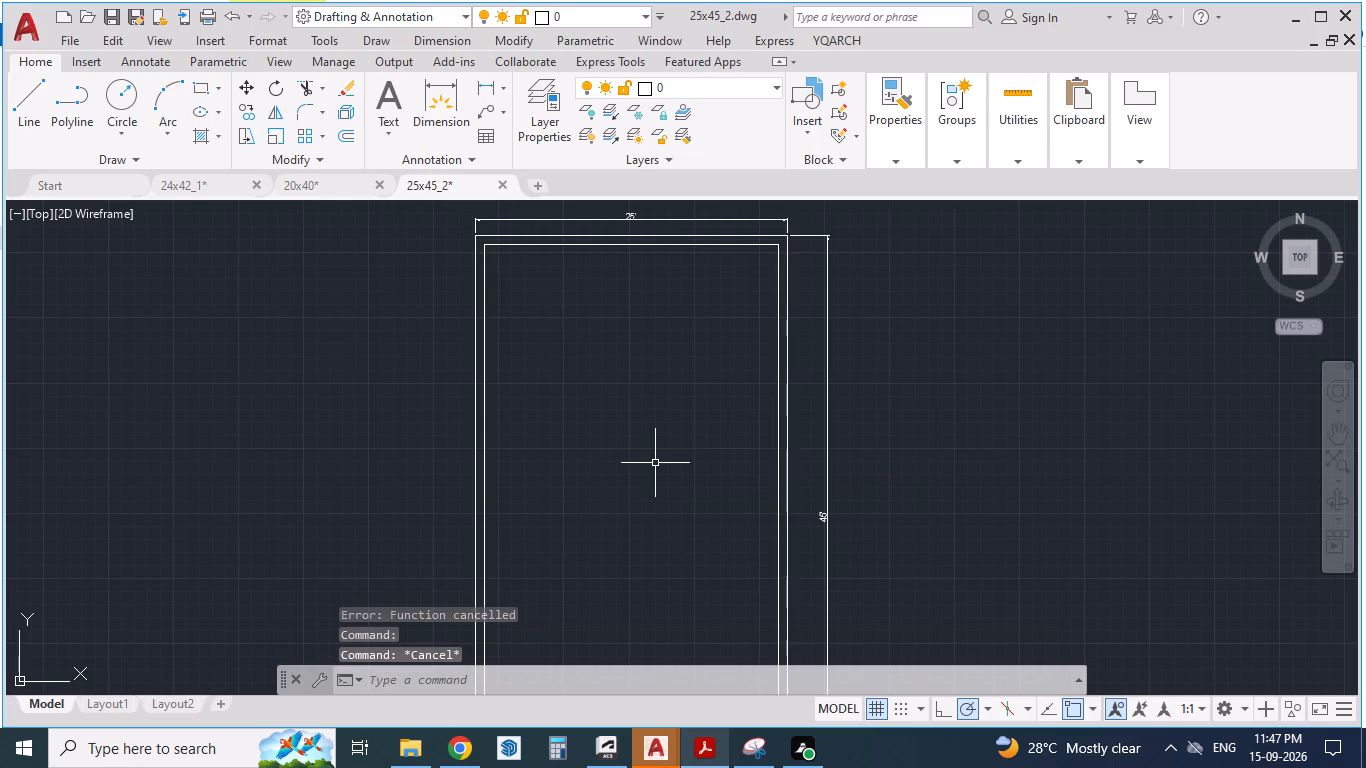
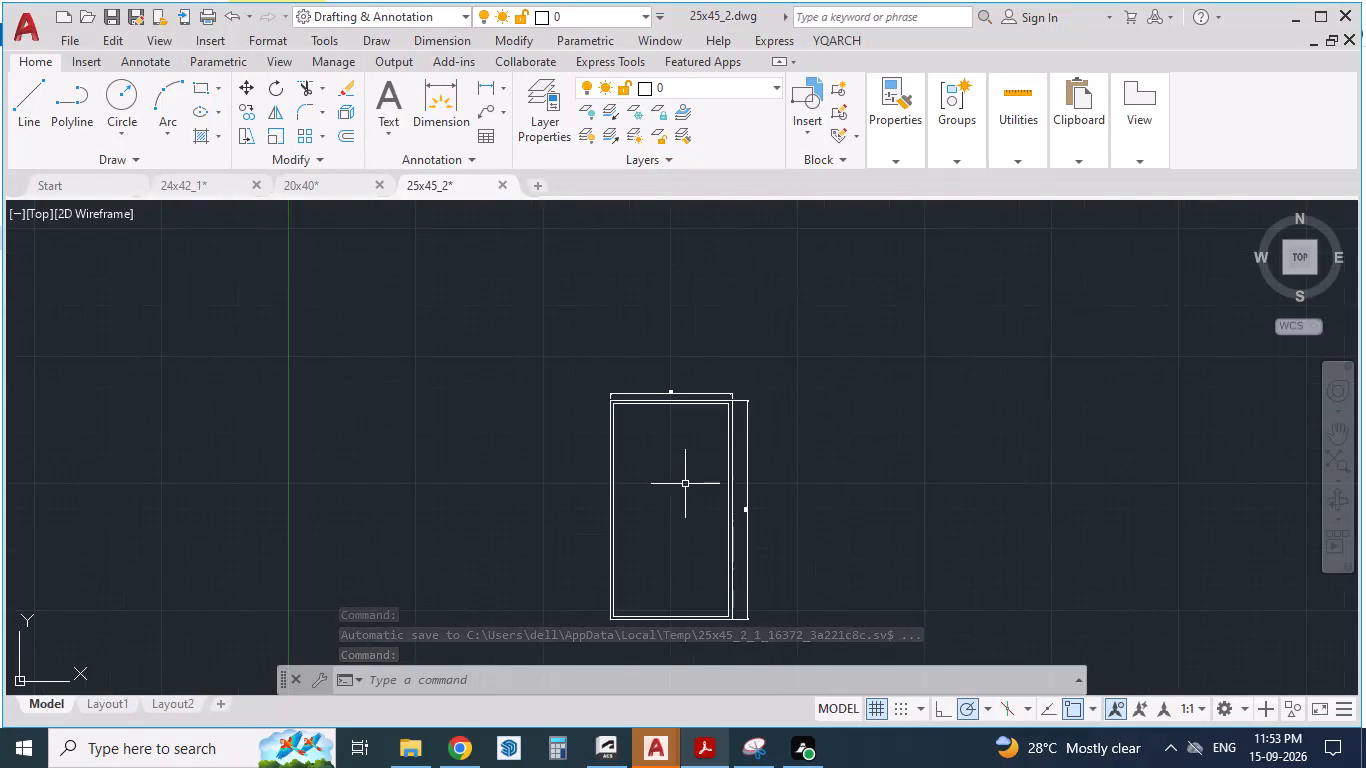
Check the PDF reference for the room layout and the sizes of the kitchen, puja and Bedroom-1 area.
{"action": "middle_click_drag", "start_coordinate": [683, 418], "coordinate": [690, 397]}
{"action": "scroll", "coordinate": [682, 293], "scroll_direction": "up", "scroll_amount": 4}
{"action": "scroll", "coordinate": [665, 329], "scroll_direction": "down", "scroll_amount": 2}
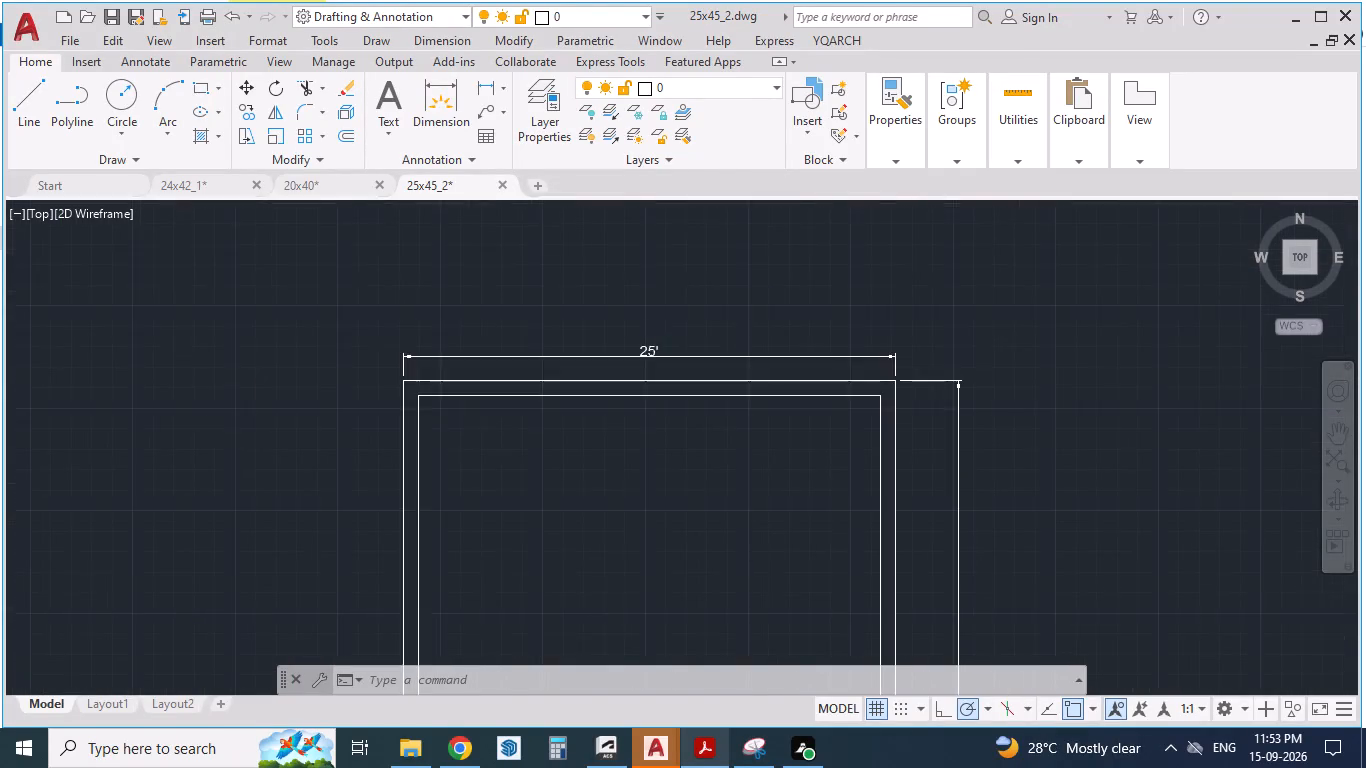
{"action": "scroll", "coordinate": [666, 328], "scroll_direction": "down", "scroll_amount": 1}
{"action": "key", "text": "alt+Tab"}
{"action": "key", "text": "alt+Tab"}
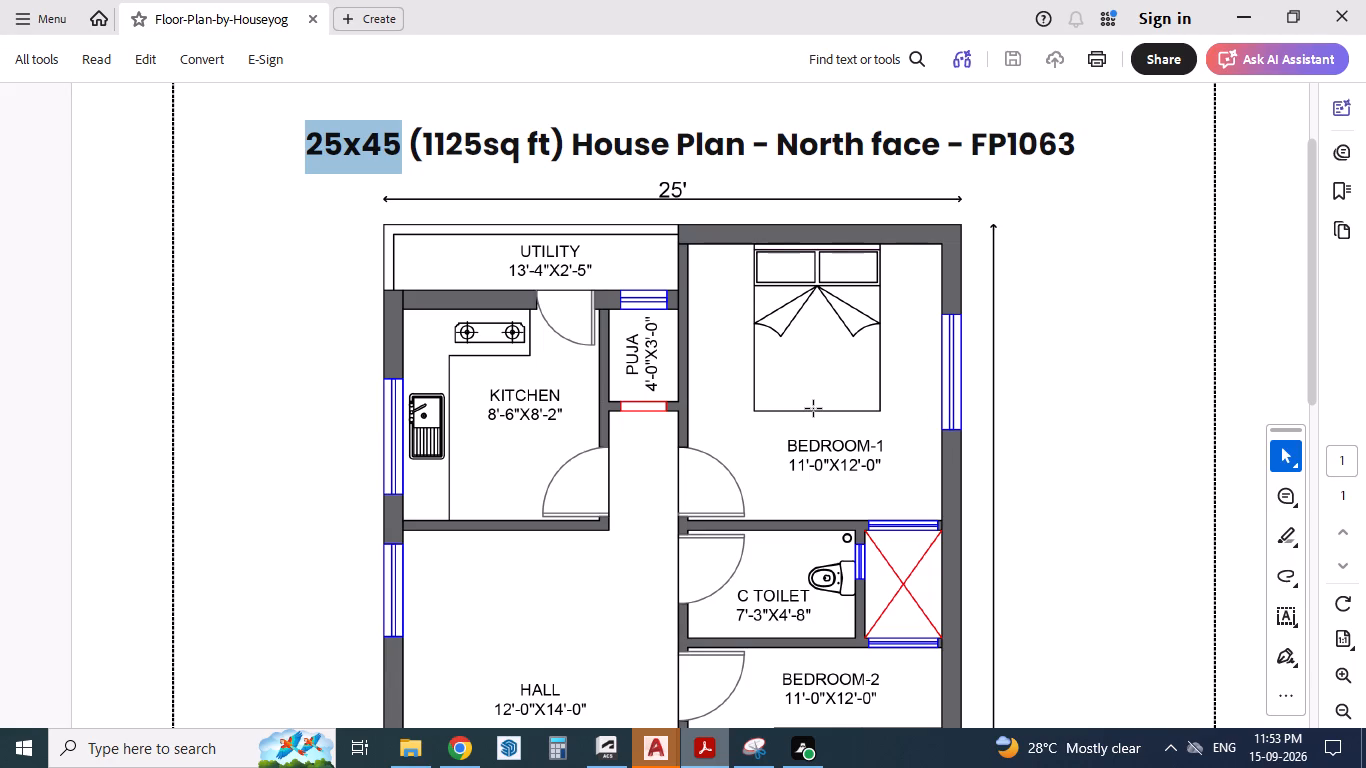
{"action": "scroll", "coordinate": [747, 341], "scroll_direction": "down", "scroll_amount": 1}
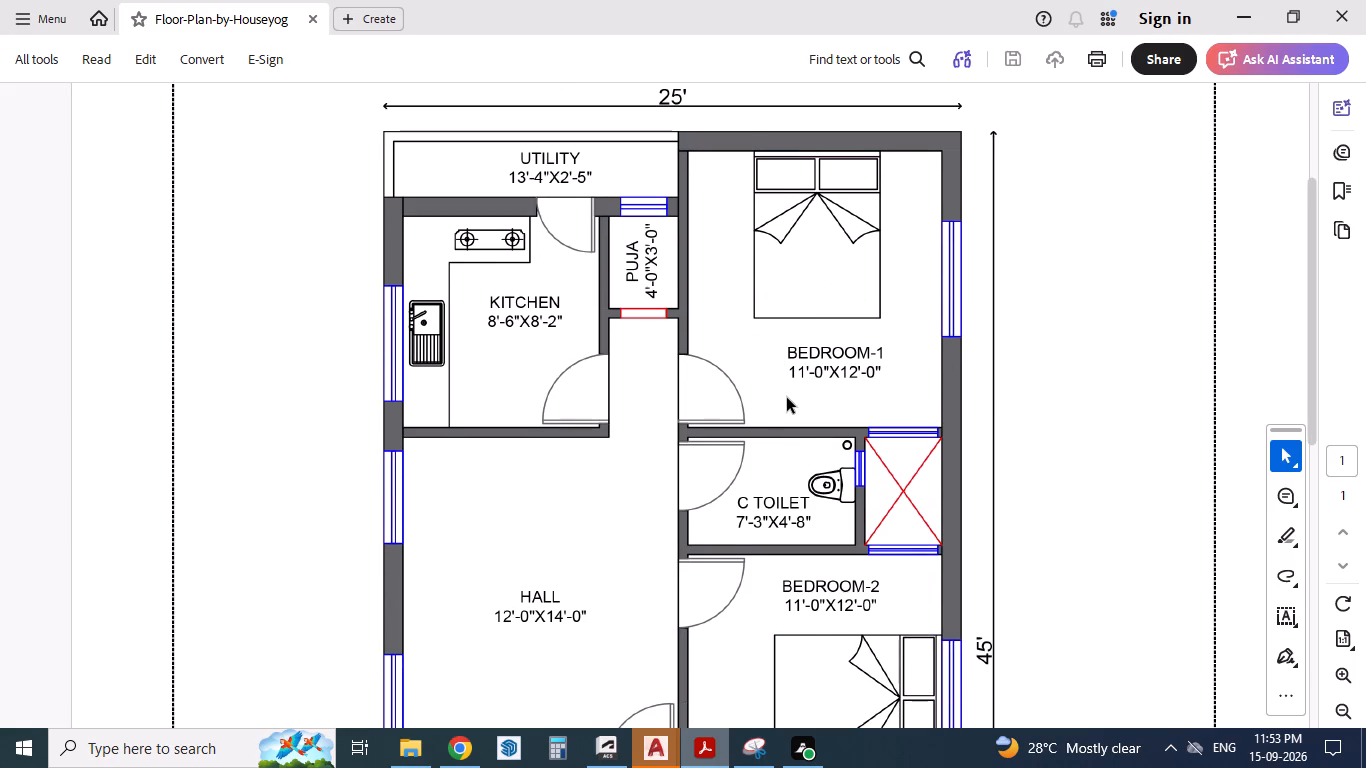
{"action": "key", "text": "alt+Tab"}
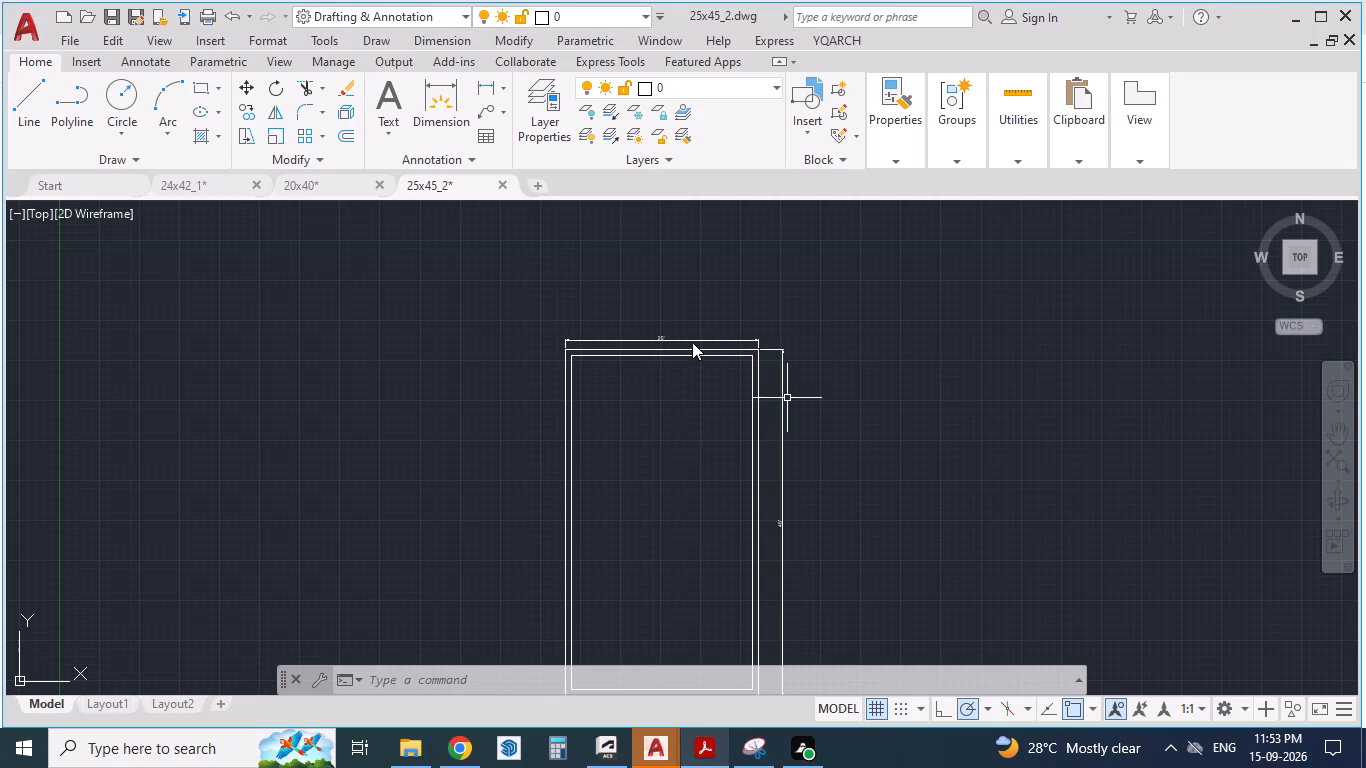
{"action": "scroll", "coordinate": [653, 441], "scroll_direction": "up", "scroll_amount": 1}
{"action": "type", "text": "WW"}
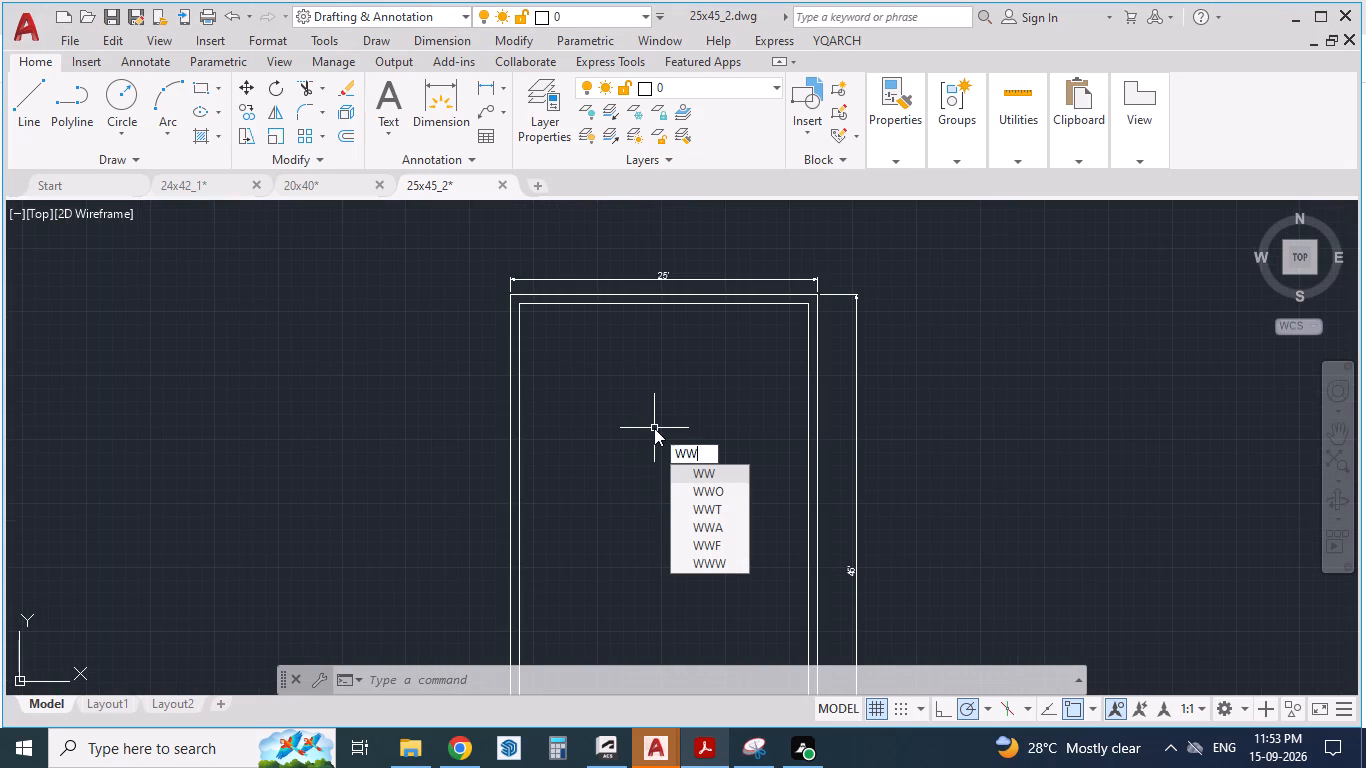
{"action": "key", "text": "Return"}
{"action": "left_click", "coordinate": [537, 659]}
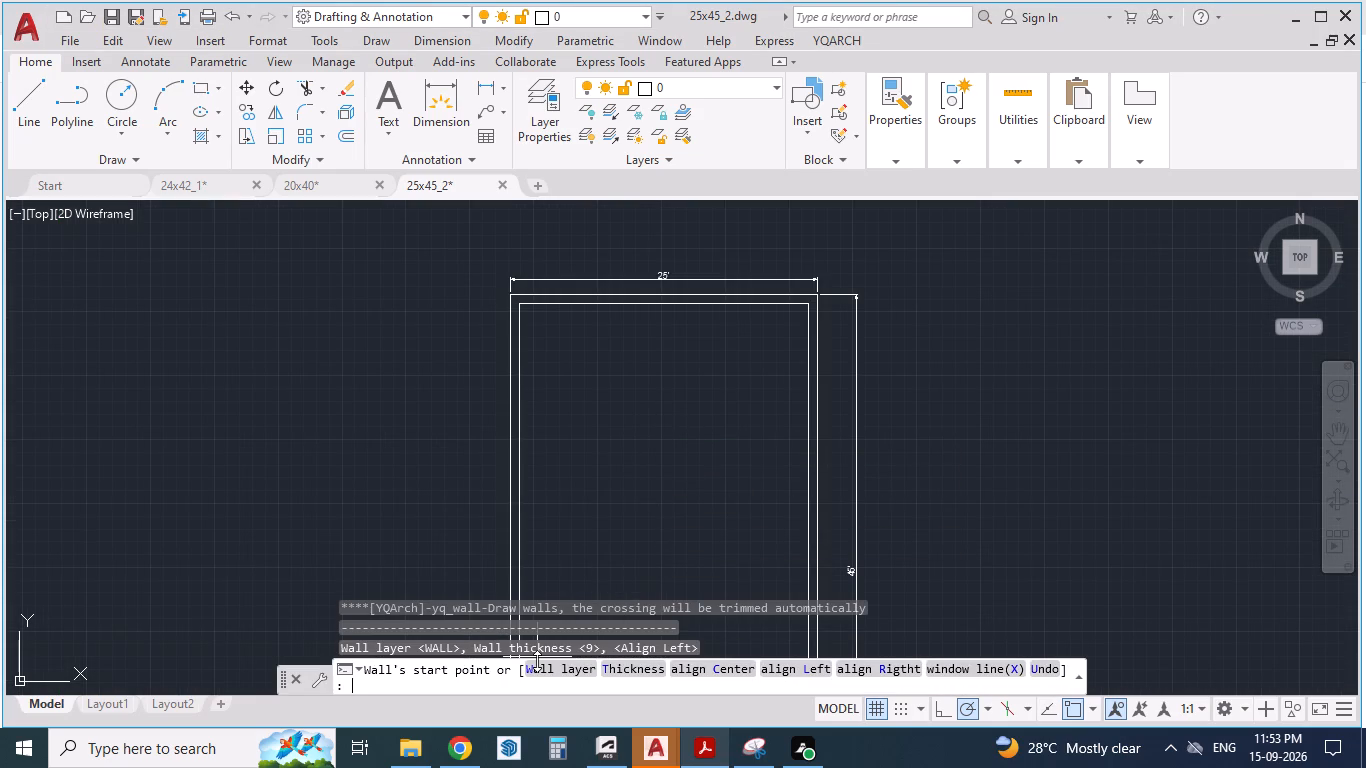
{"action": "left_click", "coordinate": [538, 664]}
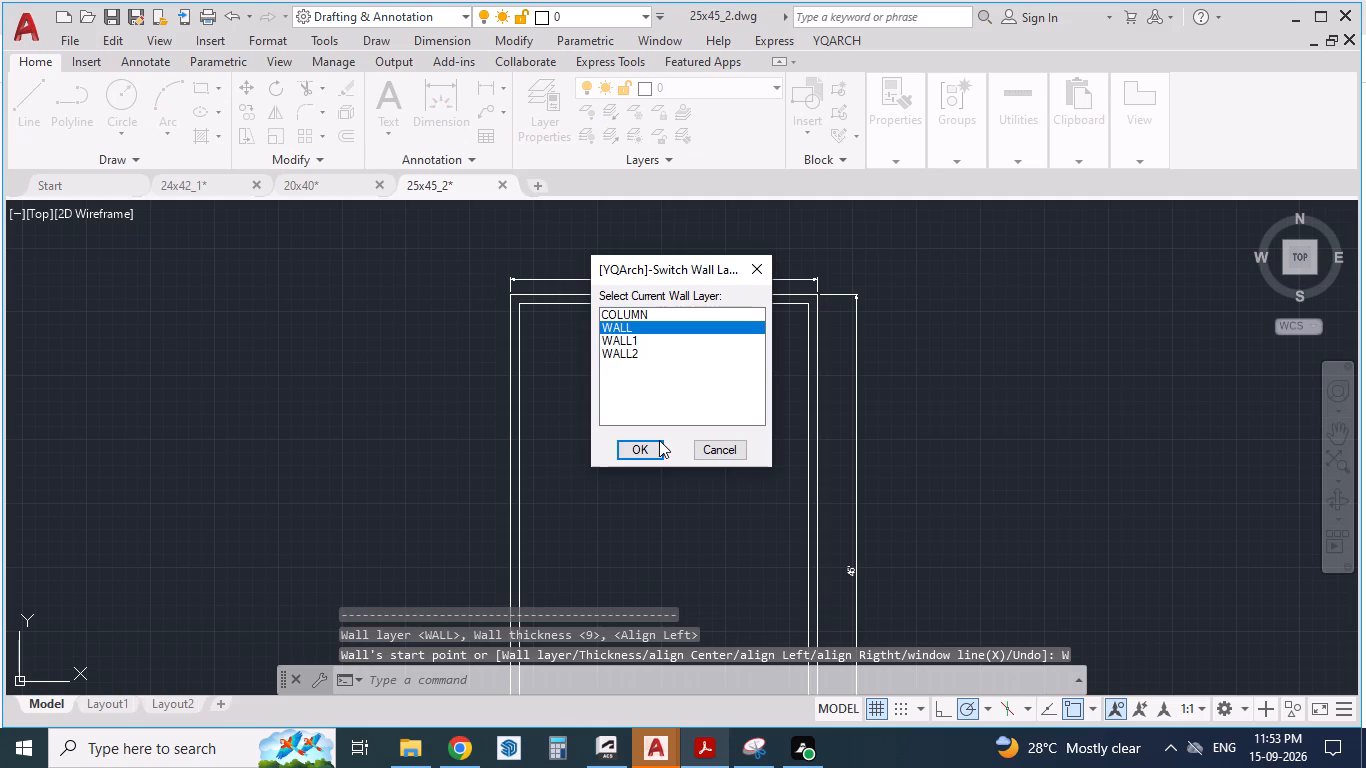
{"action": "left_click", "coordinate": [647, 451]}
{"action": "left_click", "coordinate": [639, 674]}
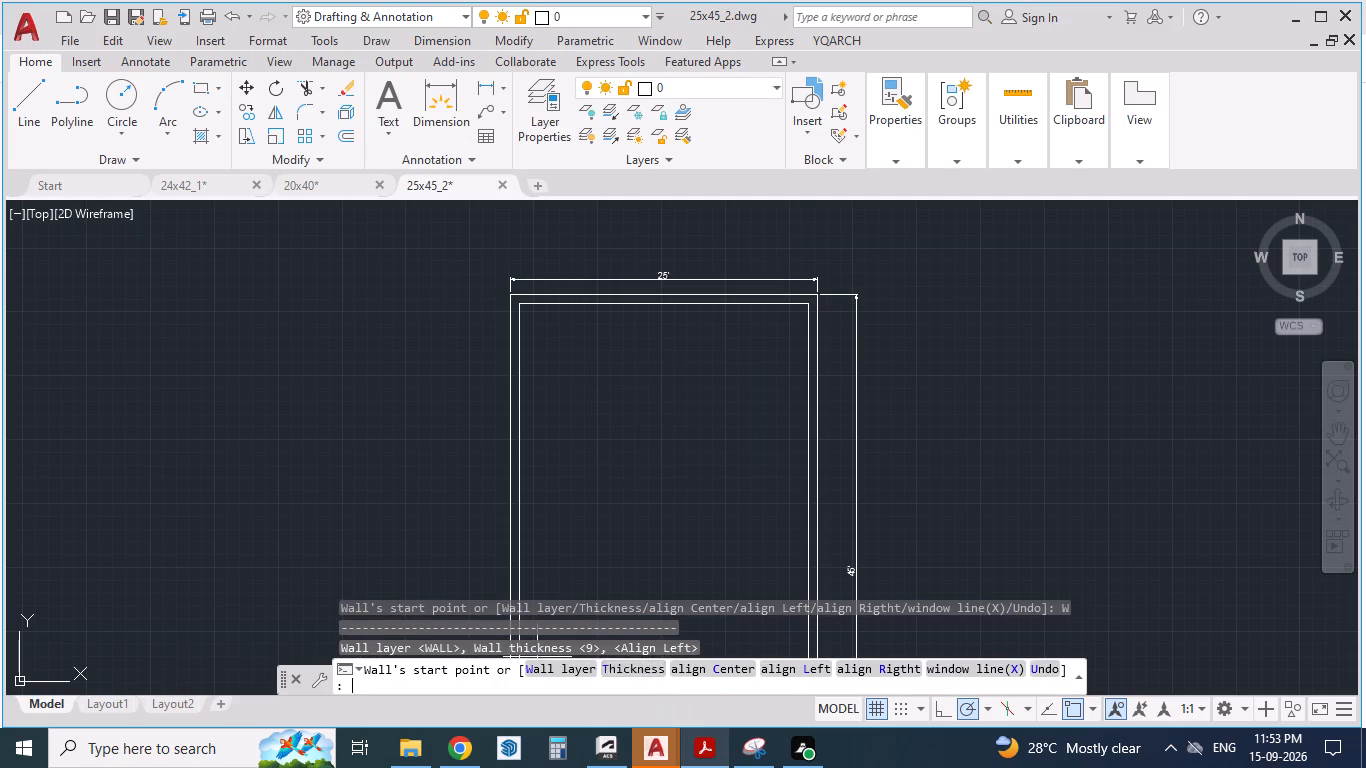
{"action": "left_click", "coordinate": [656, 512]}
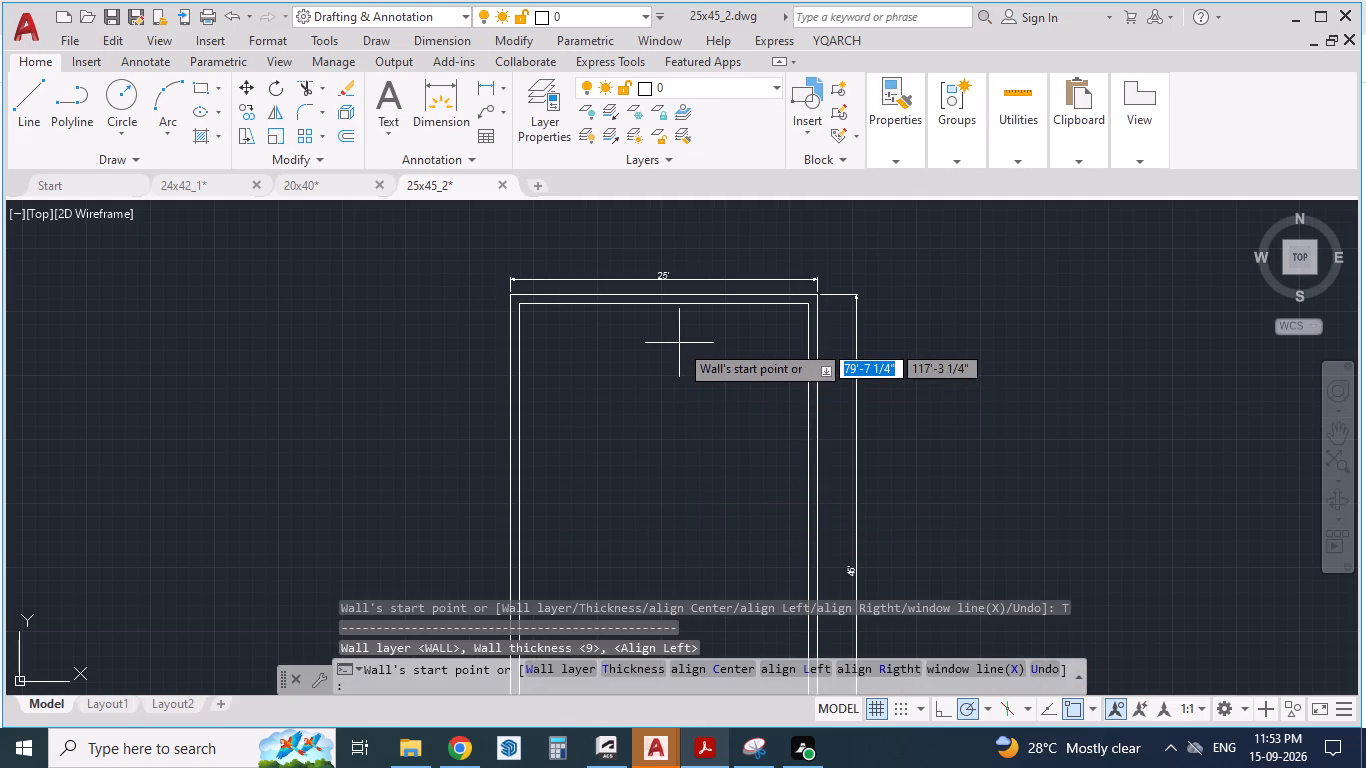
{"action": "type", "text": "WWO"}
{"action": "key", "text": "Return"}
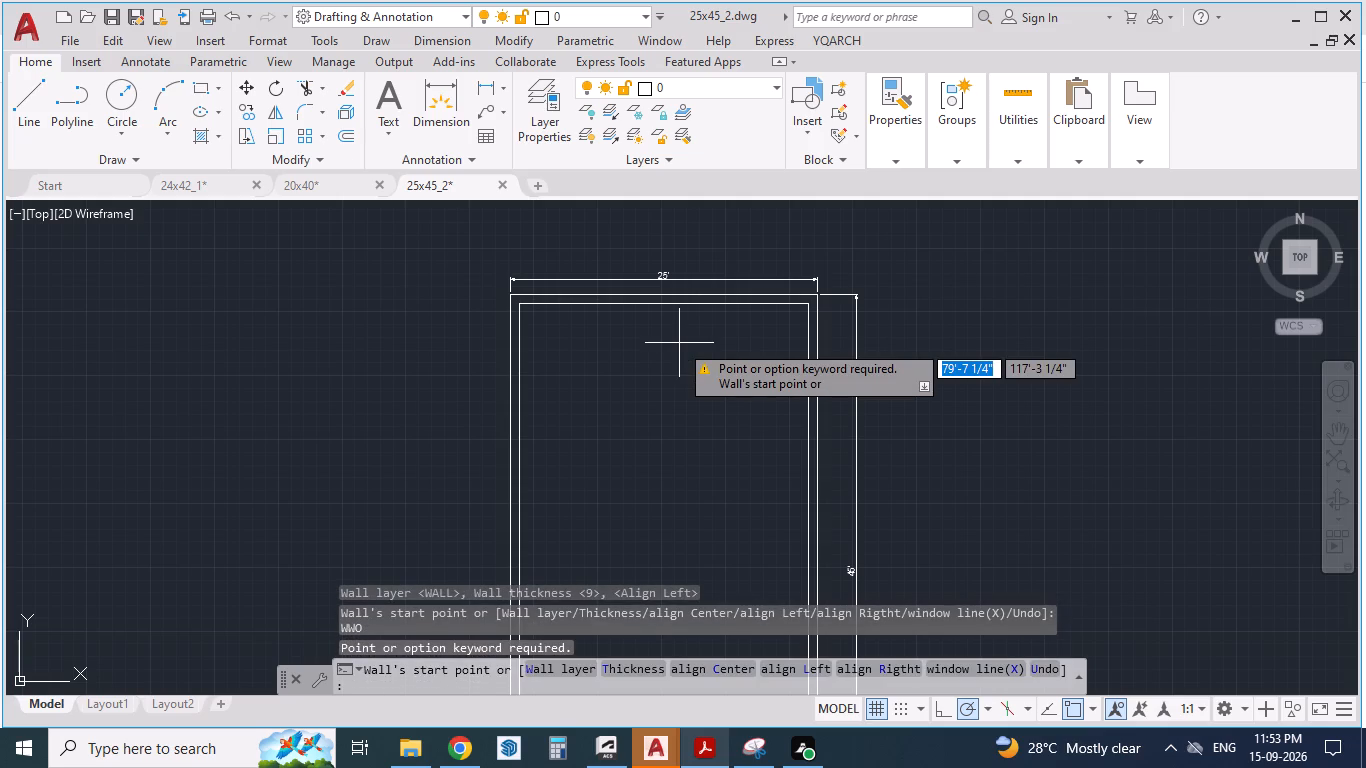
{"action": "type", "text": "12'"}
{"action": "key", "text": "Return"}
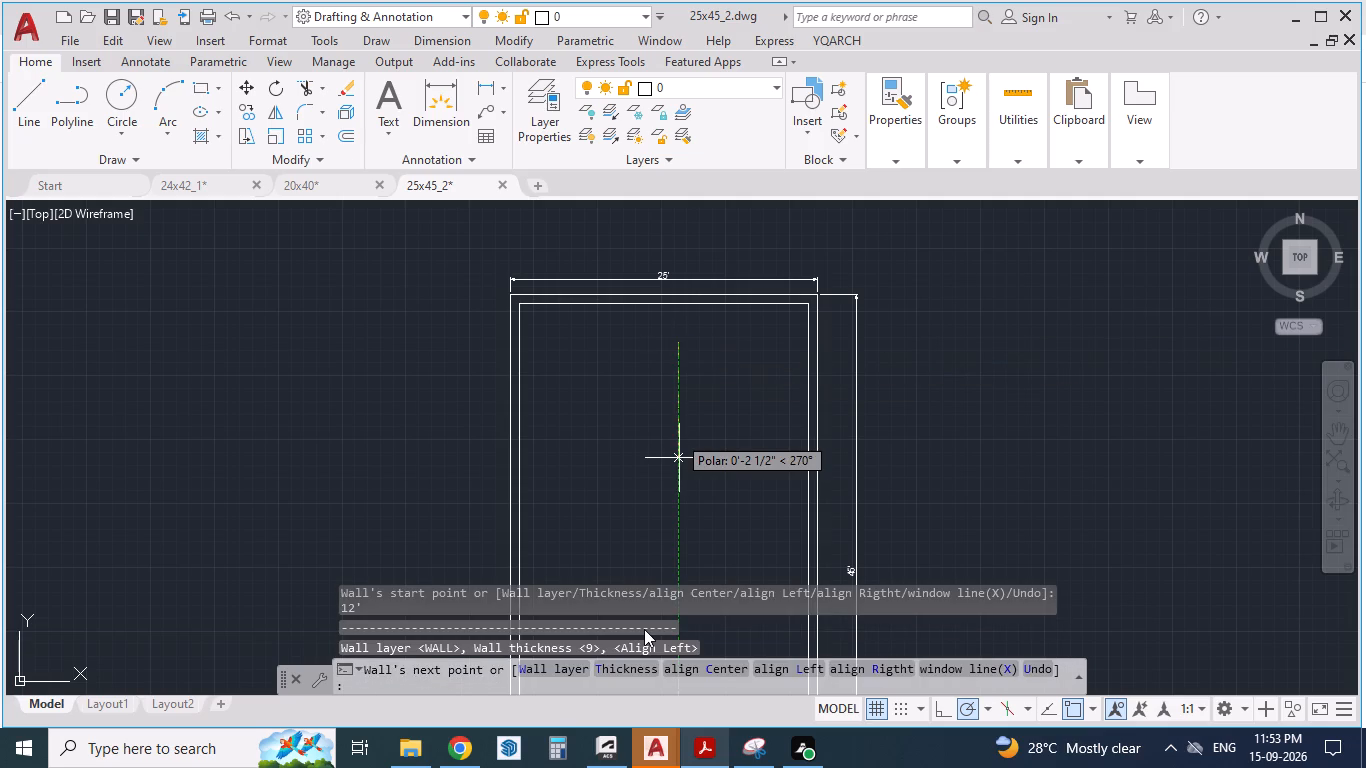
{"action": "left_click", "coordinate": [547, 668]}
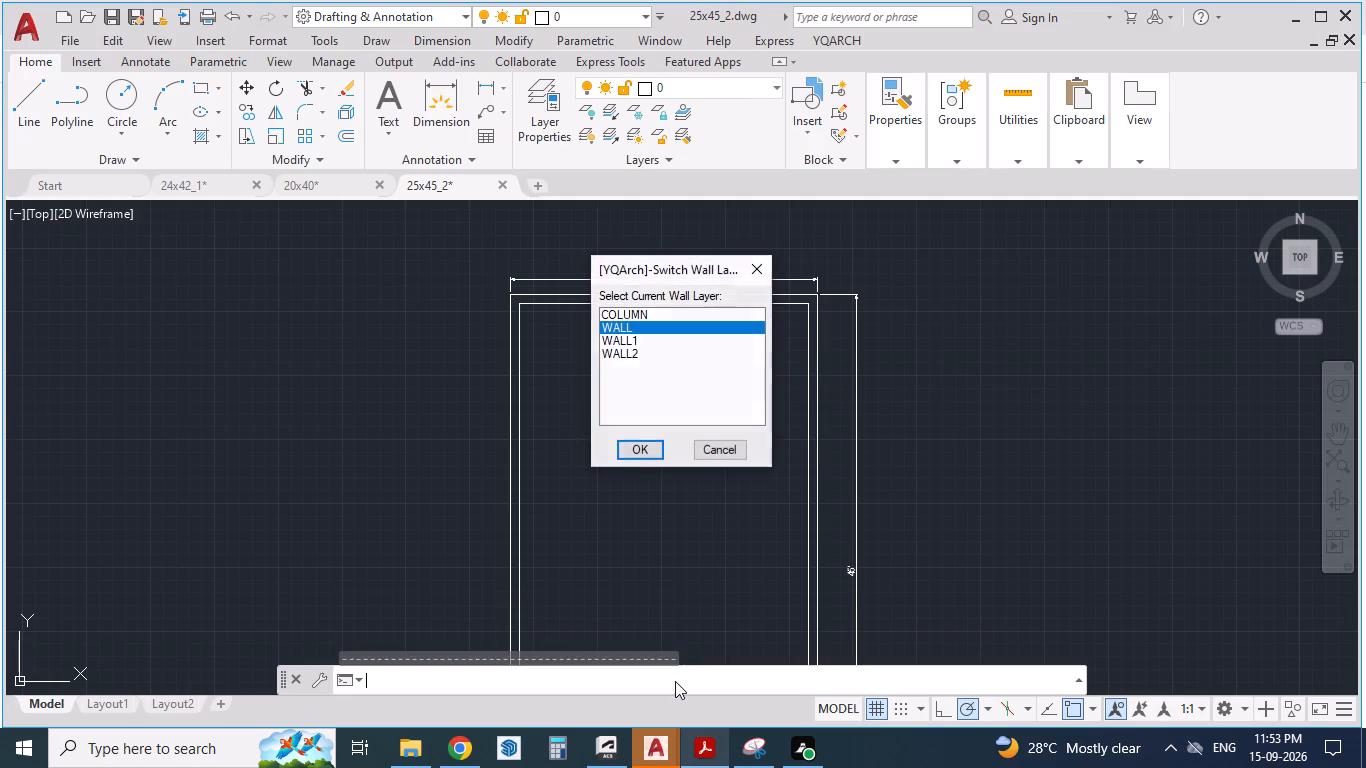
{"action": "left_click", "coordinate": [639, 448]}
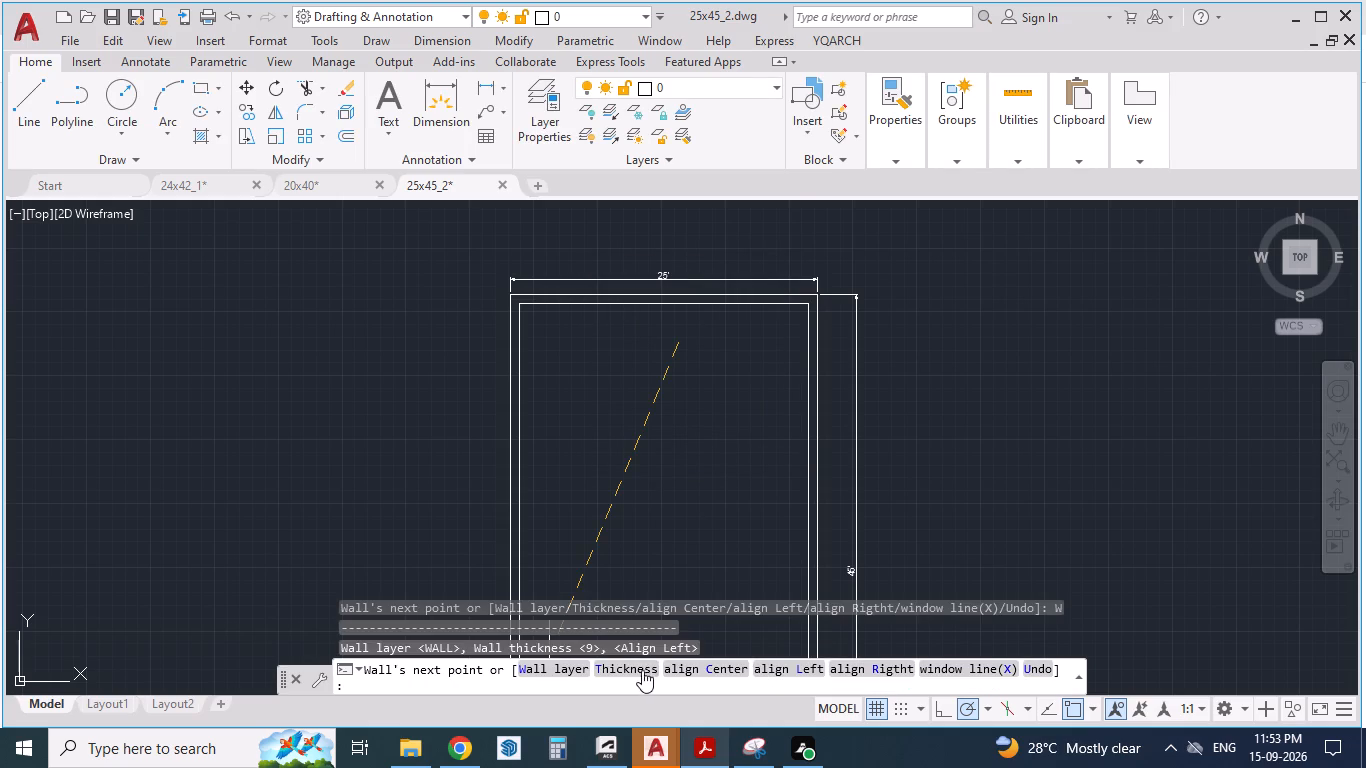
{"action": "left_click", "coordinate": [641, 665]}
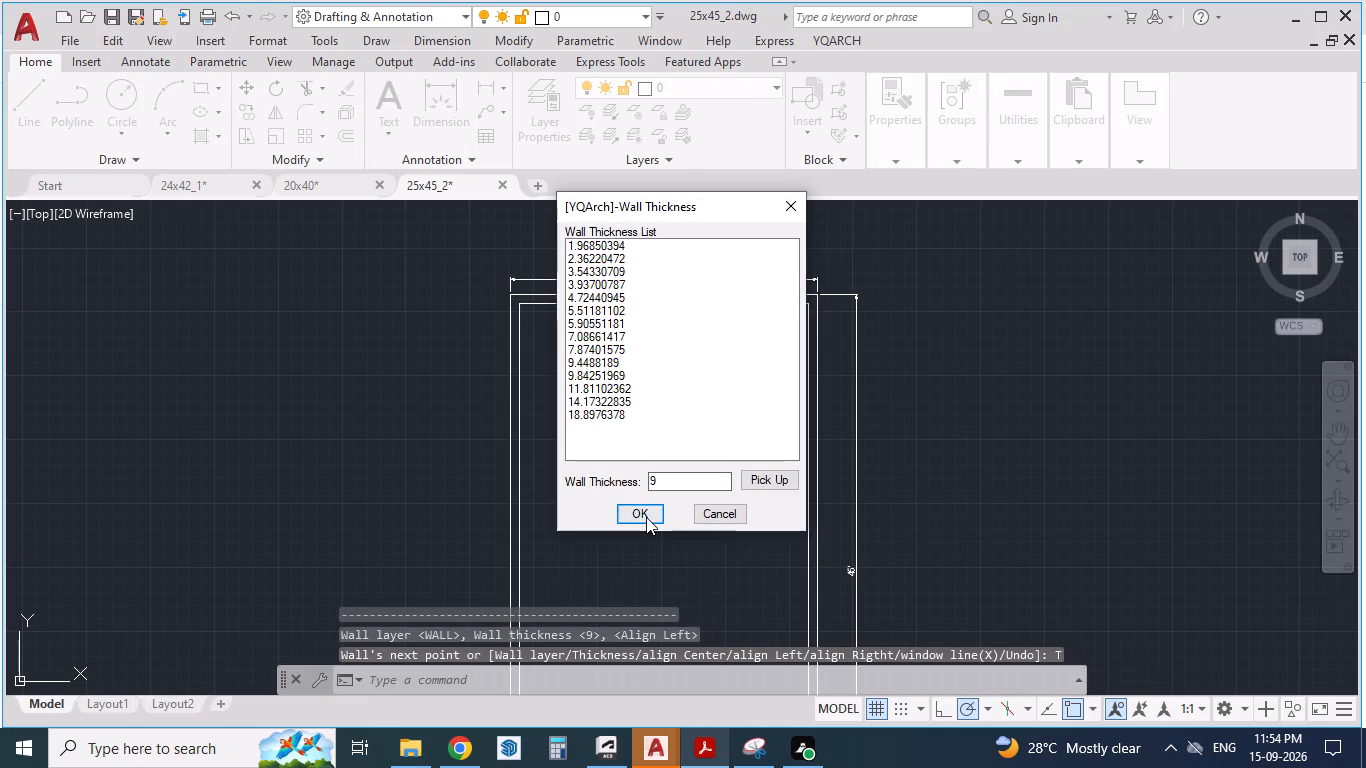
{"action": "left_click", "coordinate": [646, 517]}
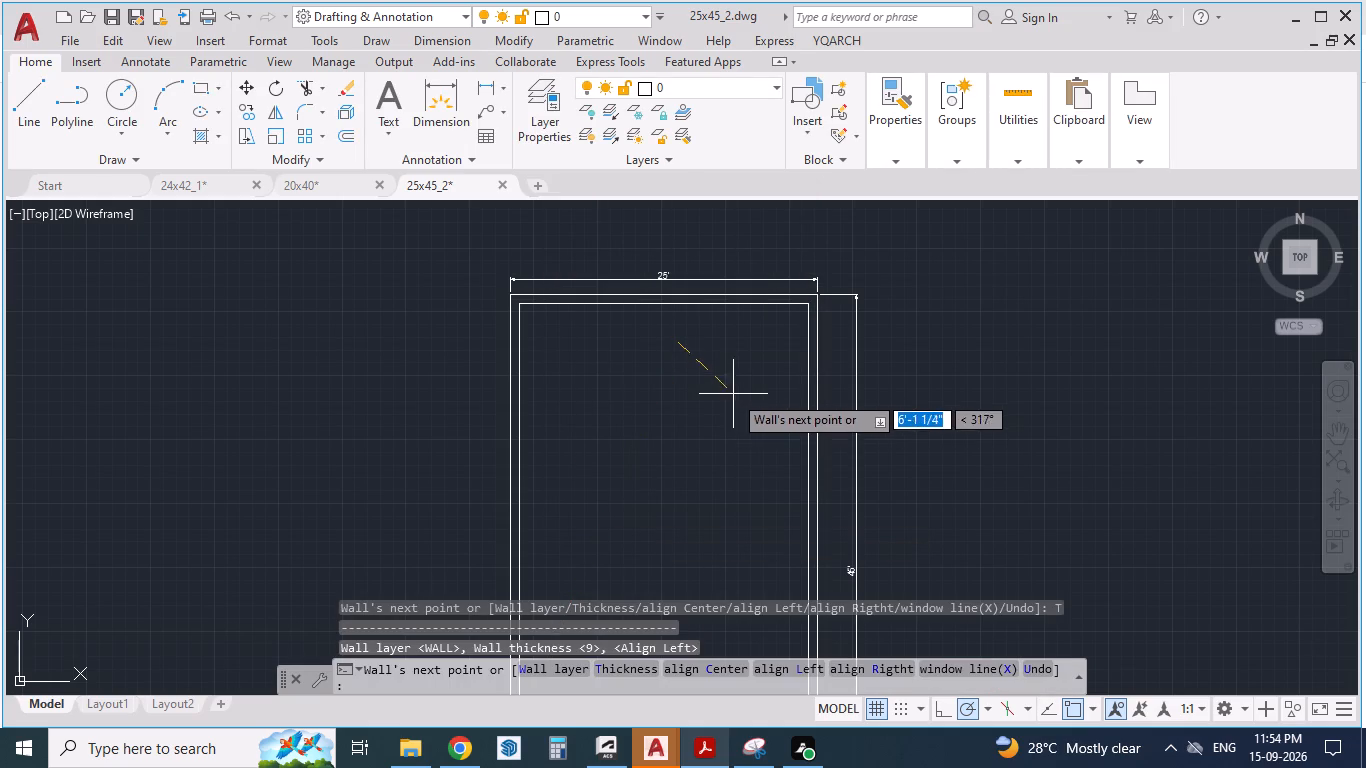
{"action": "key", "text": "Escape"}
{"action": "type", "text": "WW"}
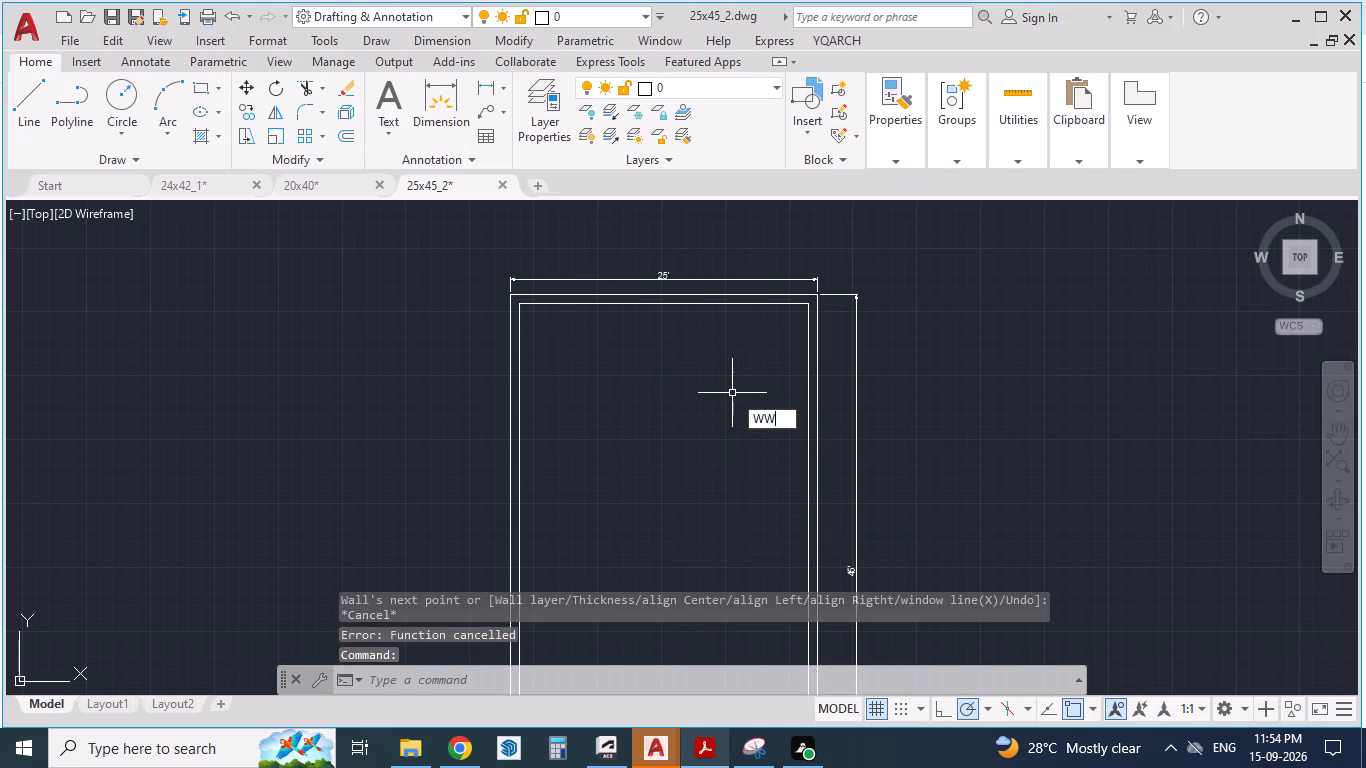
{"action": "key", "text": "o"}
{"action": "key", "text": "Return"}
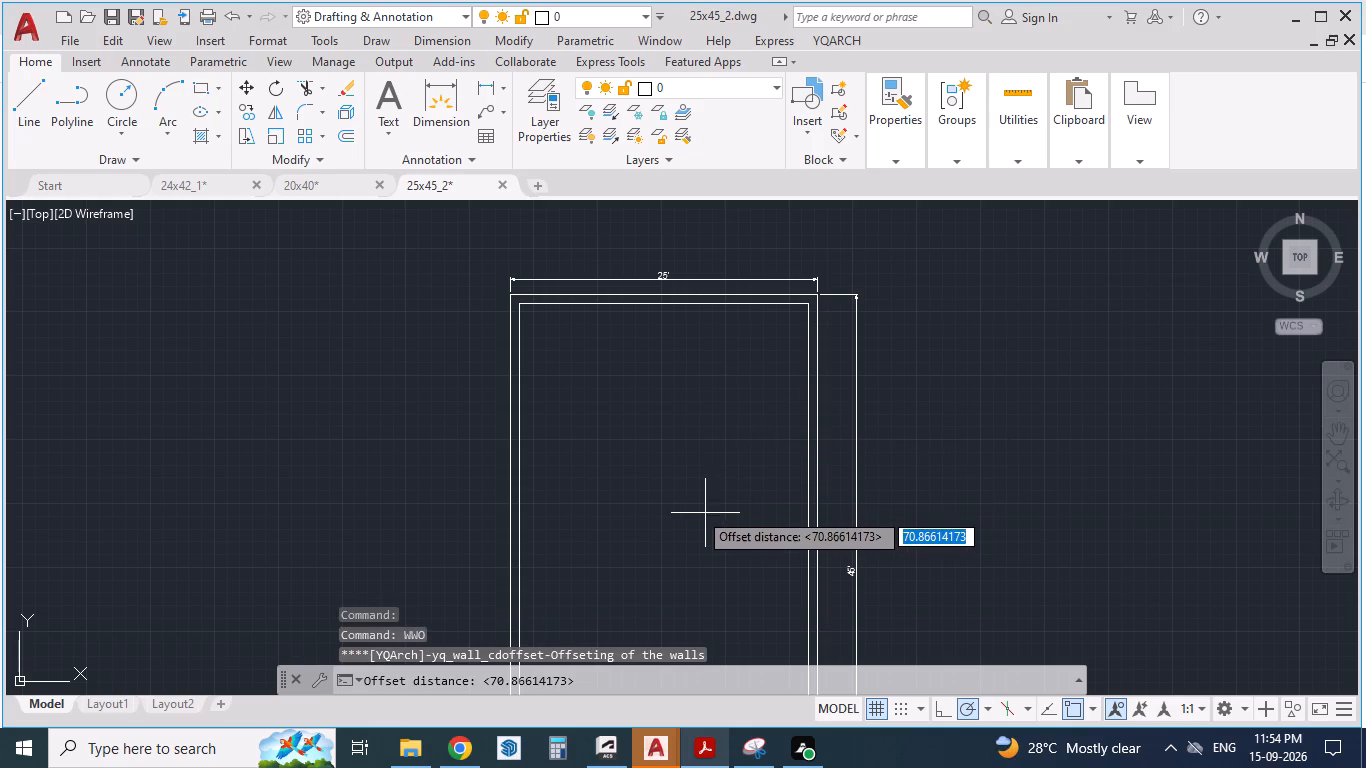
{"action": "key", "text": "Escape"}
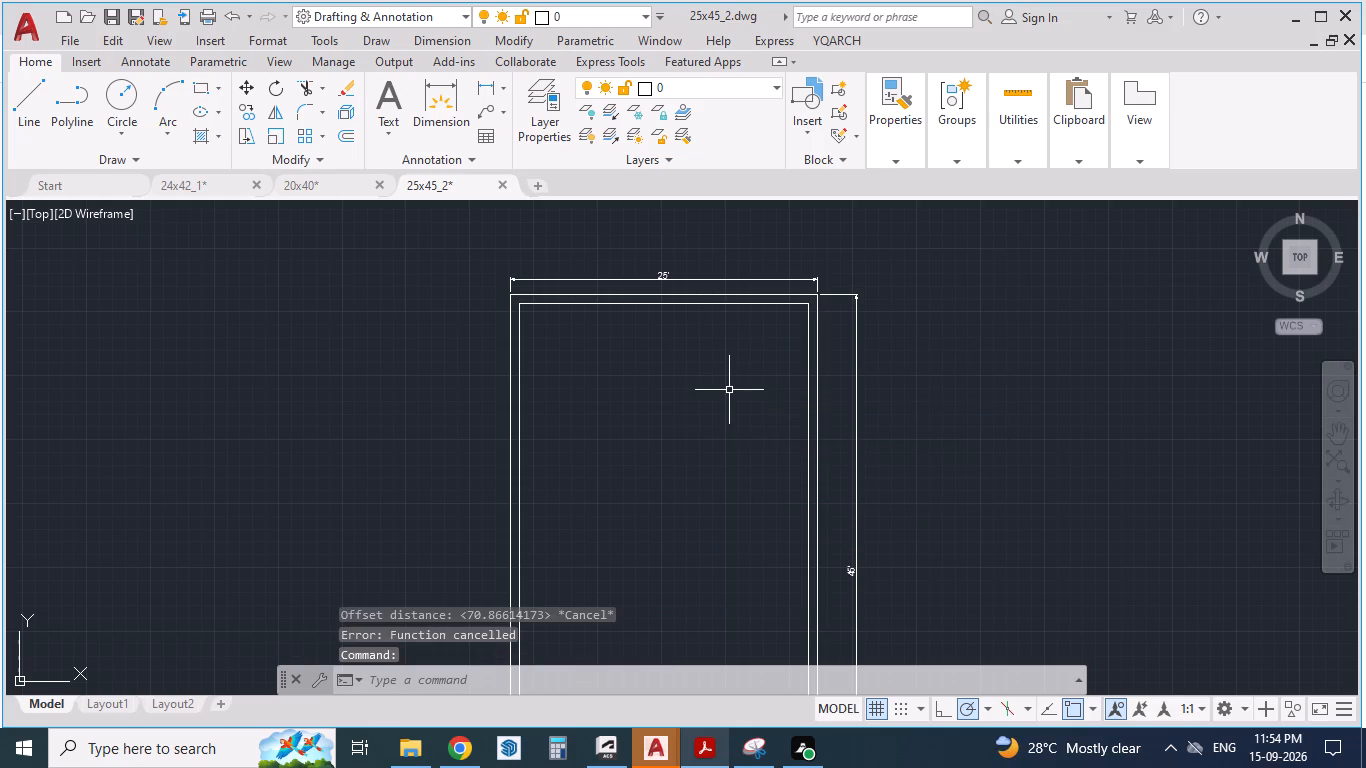
Offset the top outer wall 12' inward with the YQArch wall offset to create a full-width interior cross wall.
{"action": "type", "text": "WWO"}
{"action": "key", "text": "Return"}
{"action": "type", "text": "12"}
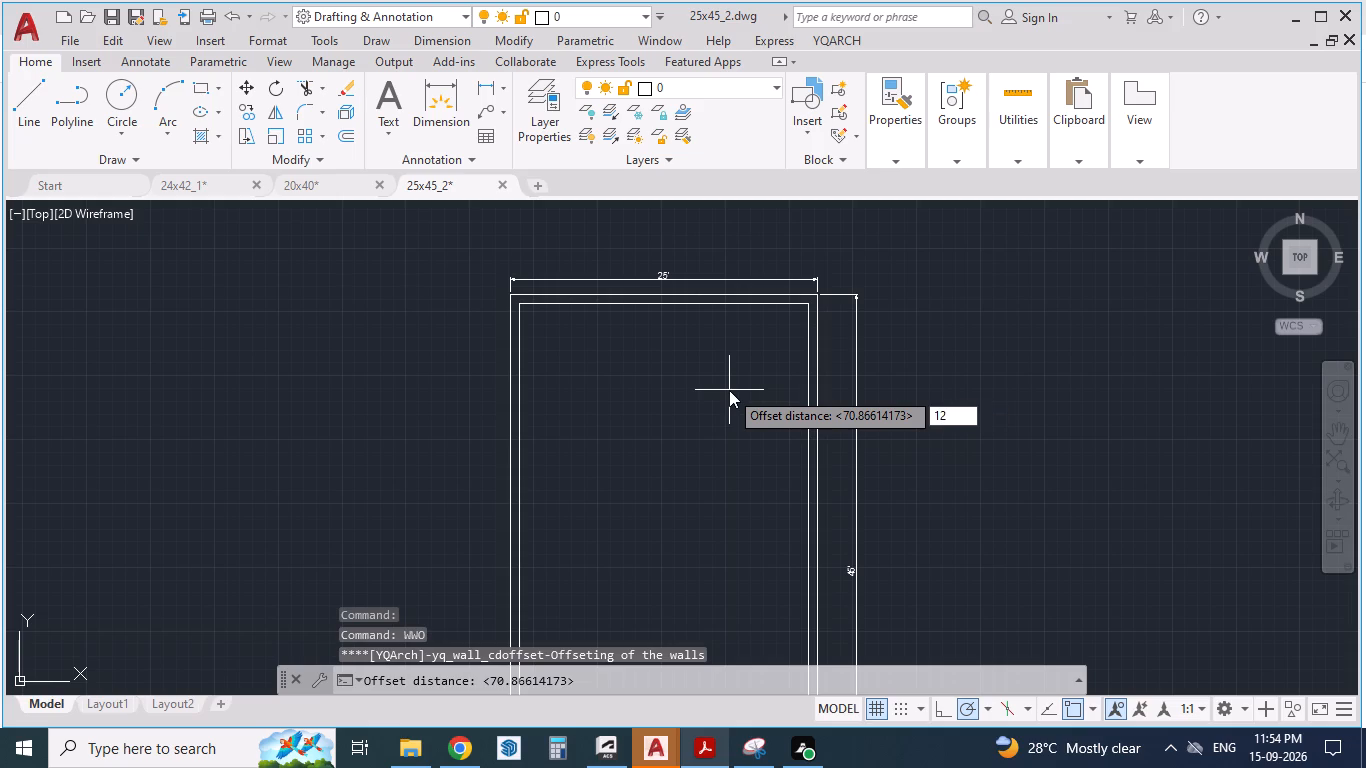
{"action": "key", "text": "apostrophe"}
{"action": "key", "text": "Return"}
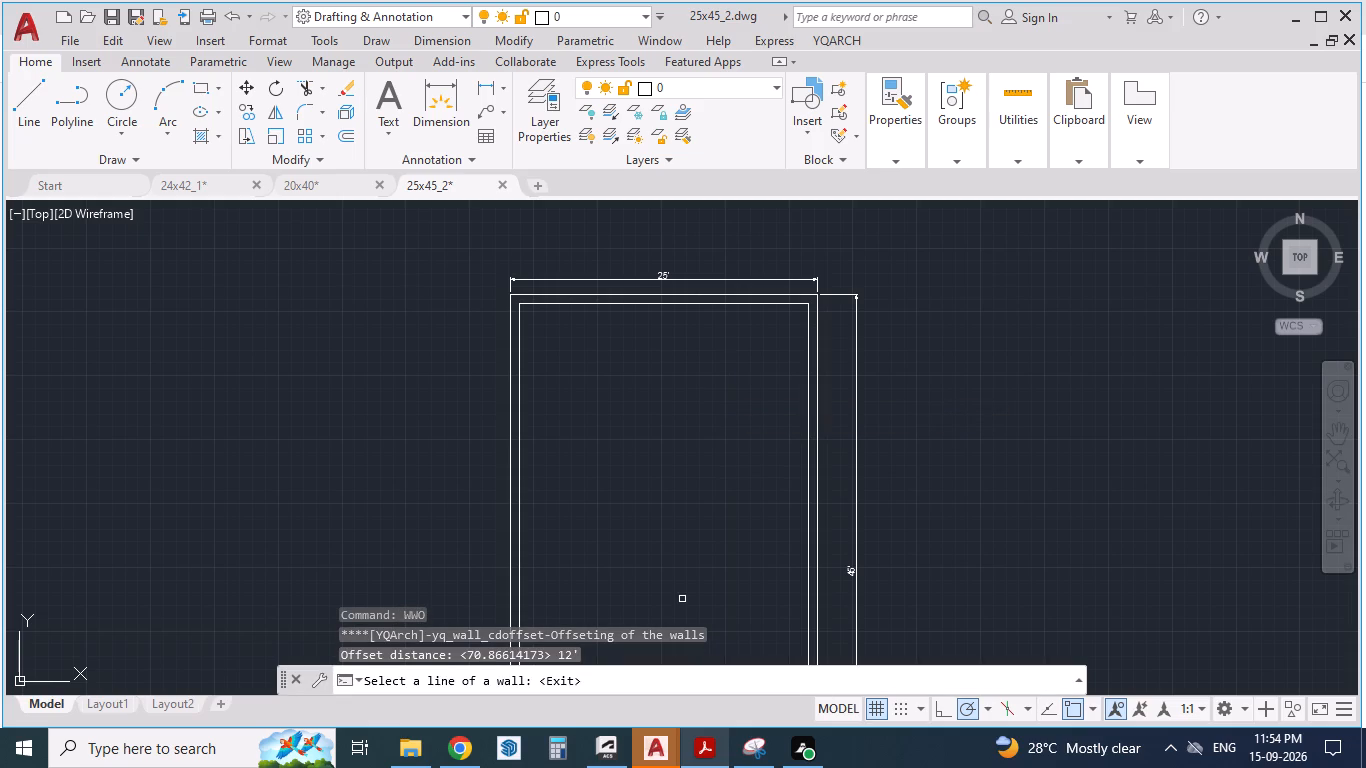
{"action": "left_click", "coordinate": [706, 302]}
{"action": "left_click", "coordinate": [697, 500]}
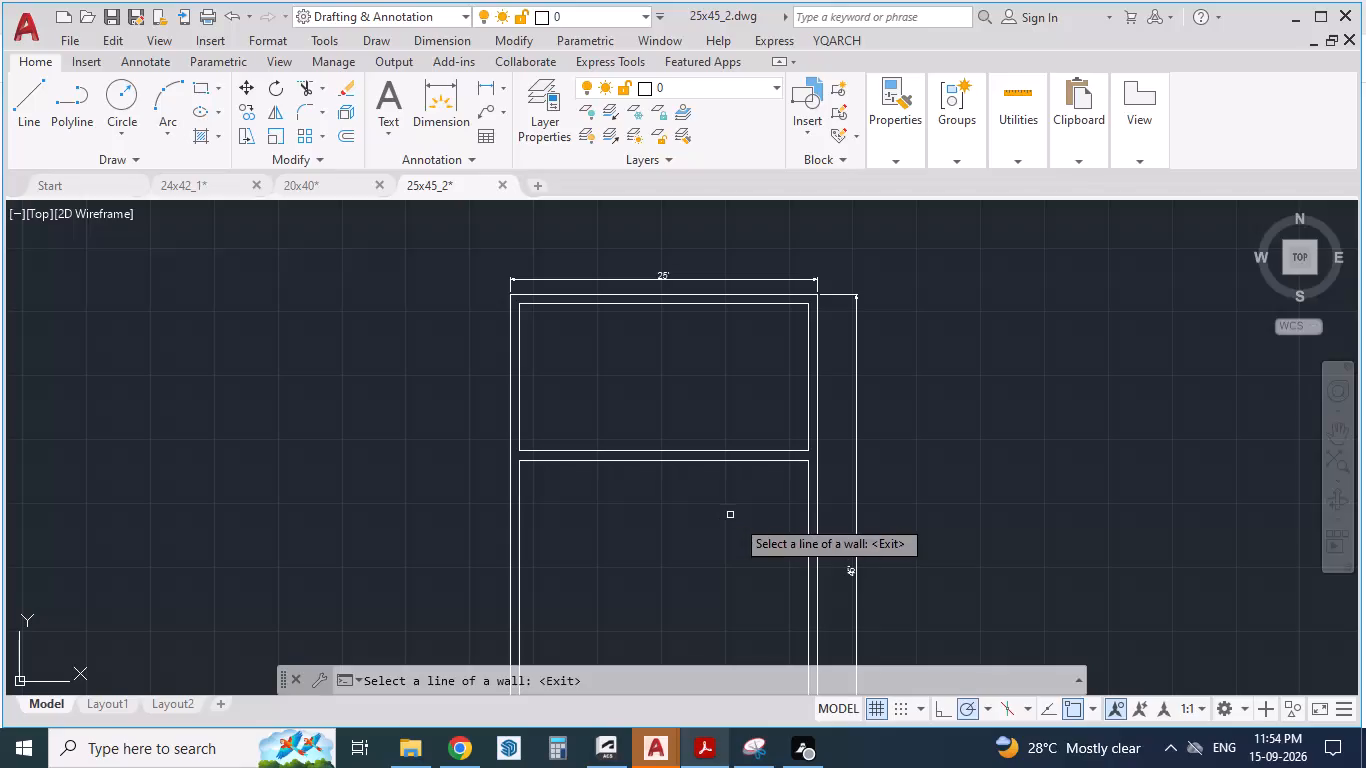
{"action": "type", "text": "DA"}
{"action": "key", "text": "Return"}
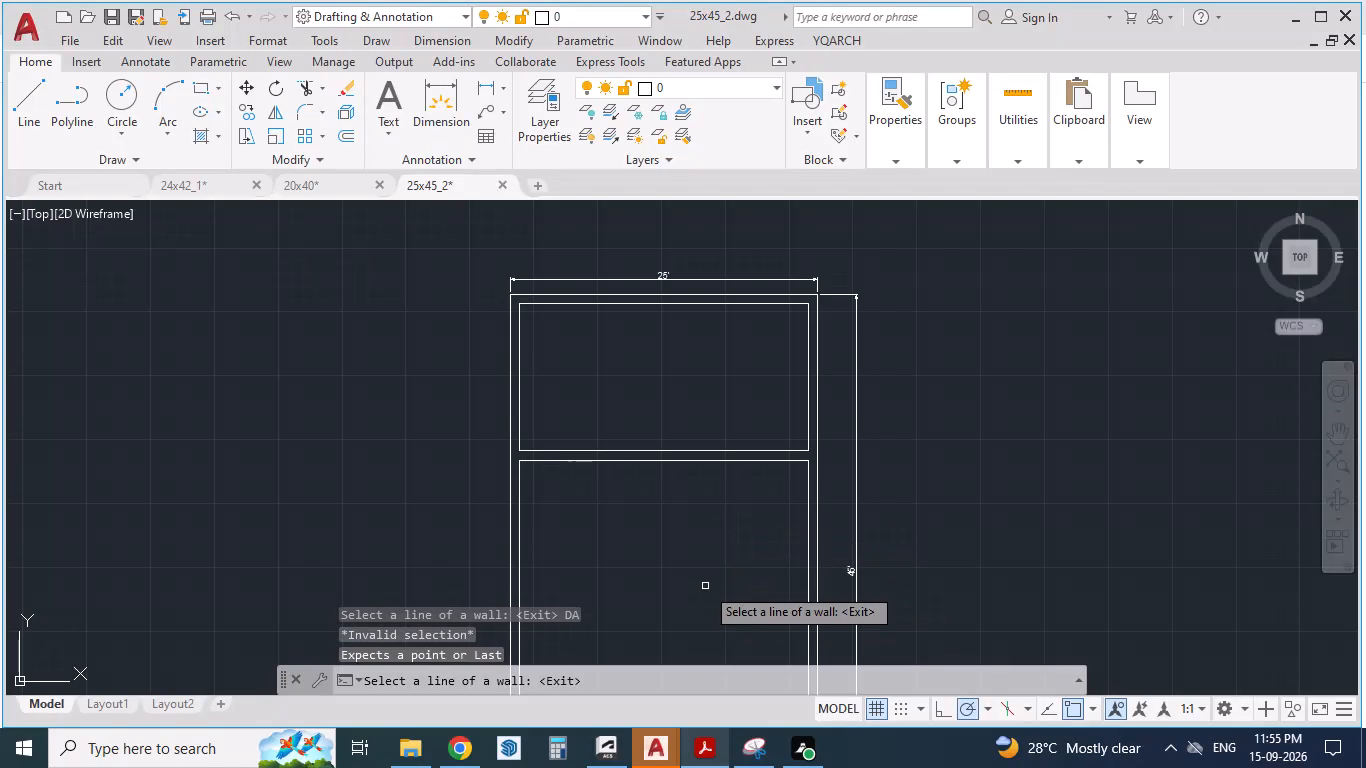
{"action": "scroll", "coordinate": [733, 583], "scroll_direction": "up", "scroll_amount": 2}
{"action": "scroll", "coordinate": [733, 565], "scroll_direction": "down", "scroll_amount": 2}
{"action": "key", "text": "Escape"}
{"action": "key", "text": "Escape"}
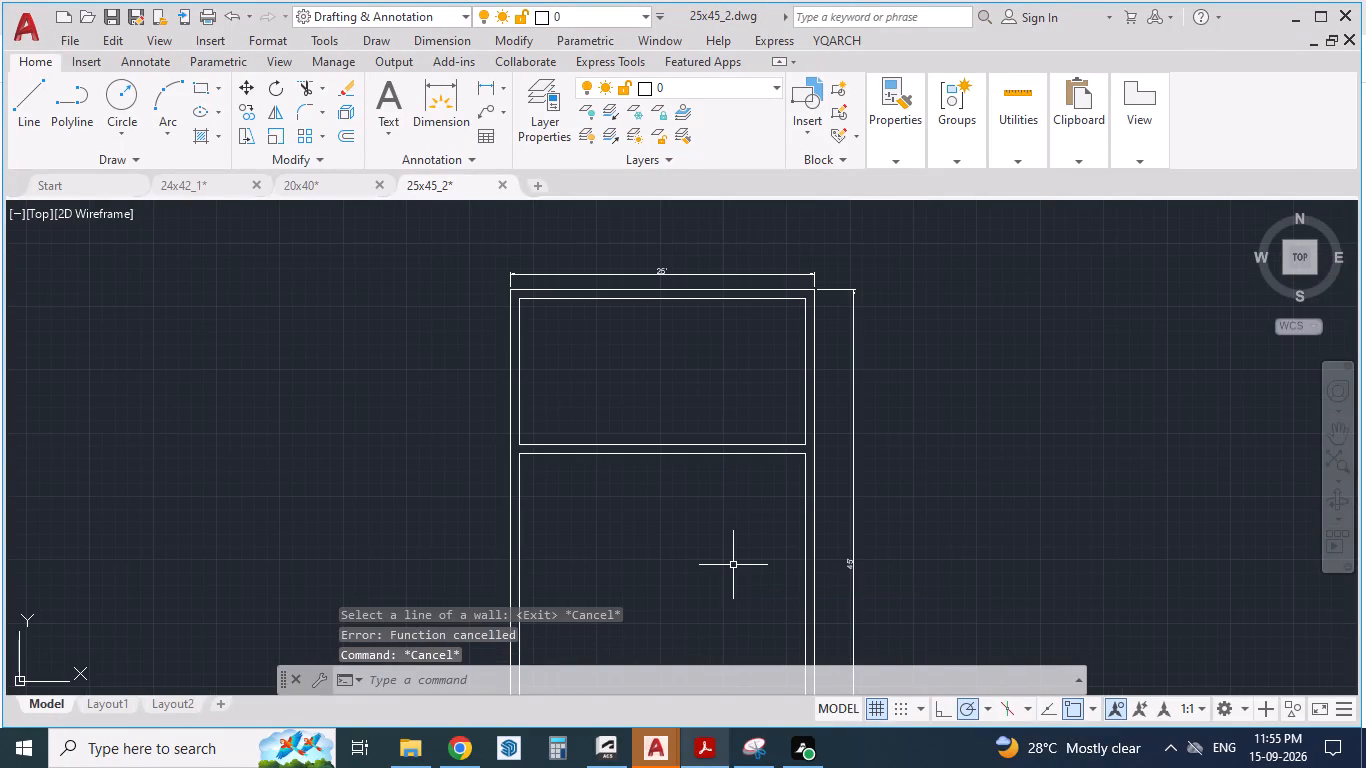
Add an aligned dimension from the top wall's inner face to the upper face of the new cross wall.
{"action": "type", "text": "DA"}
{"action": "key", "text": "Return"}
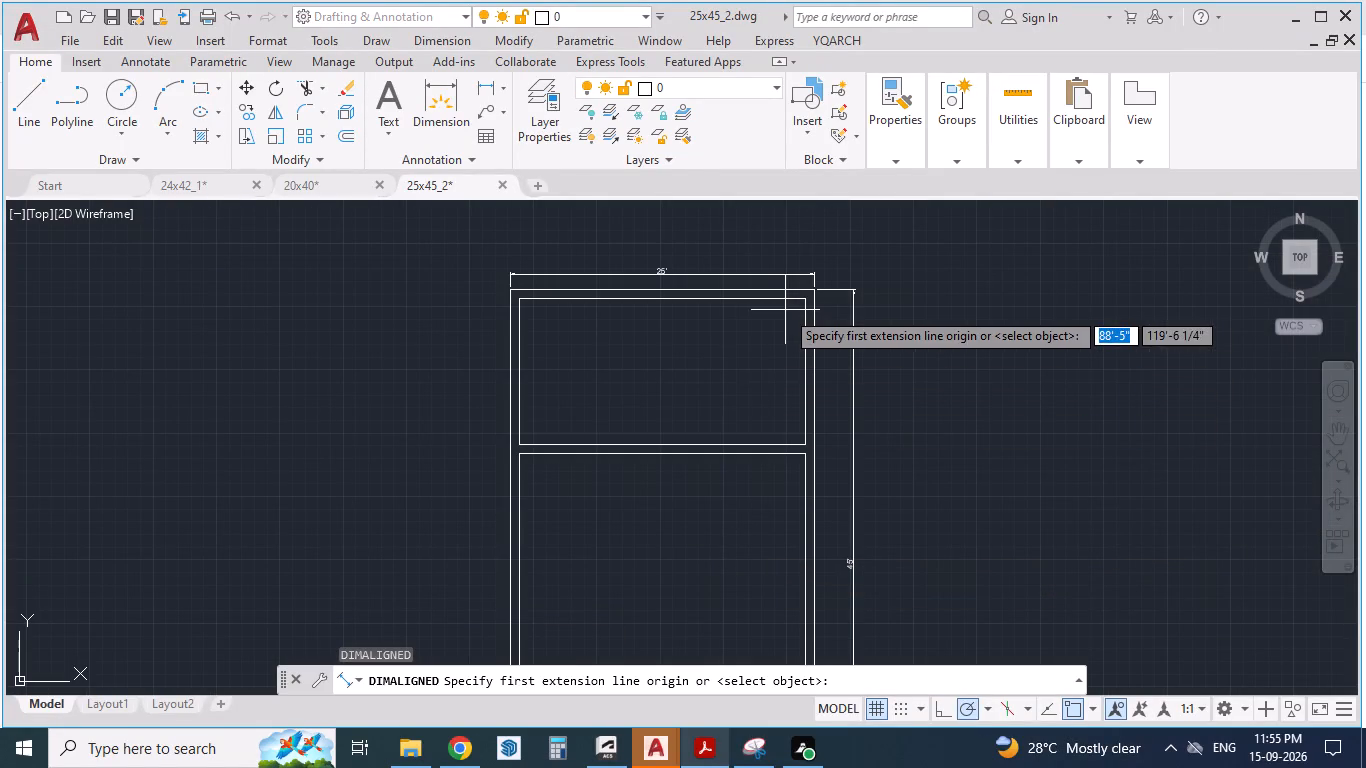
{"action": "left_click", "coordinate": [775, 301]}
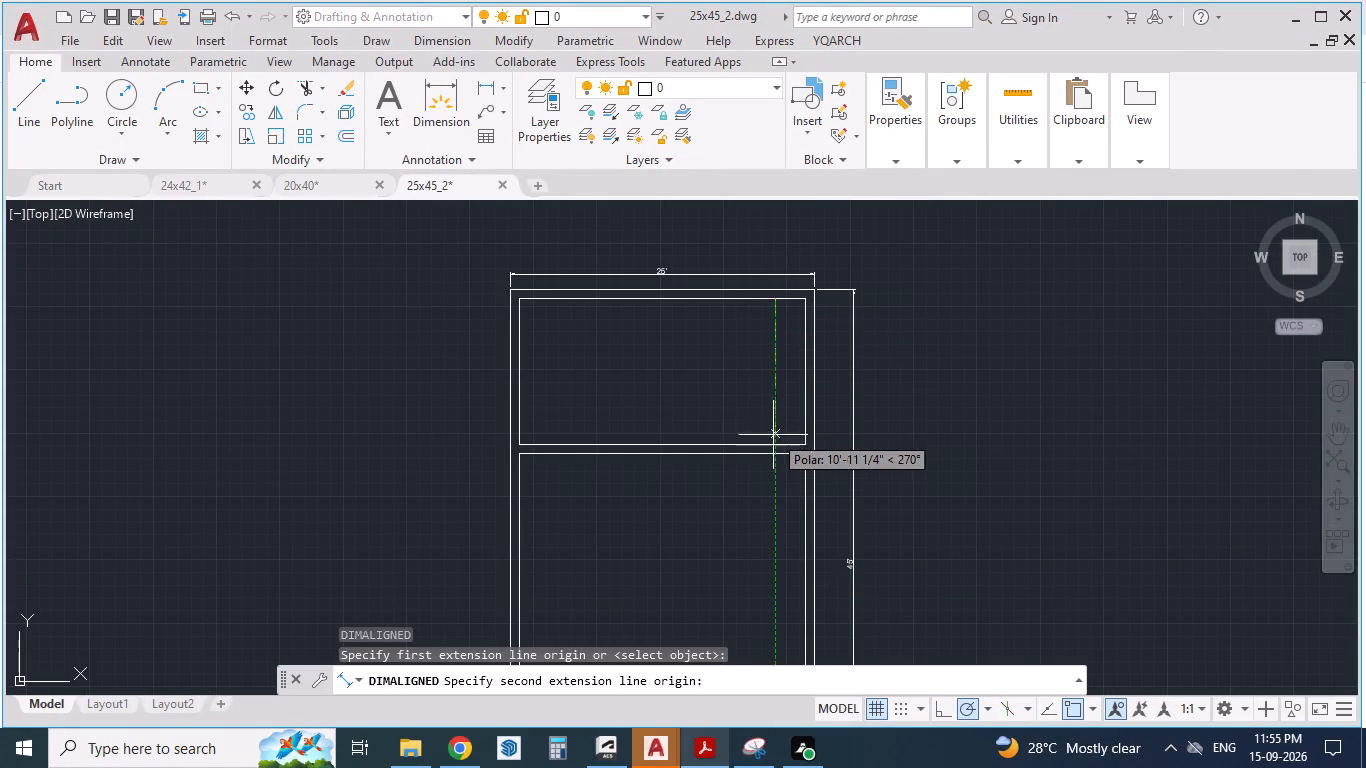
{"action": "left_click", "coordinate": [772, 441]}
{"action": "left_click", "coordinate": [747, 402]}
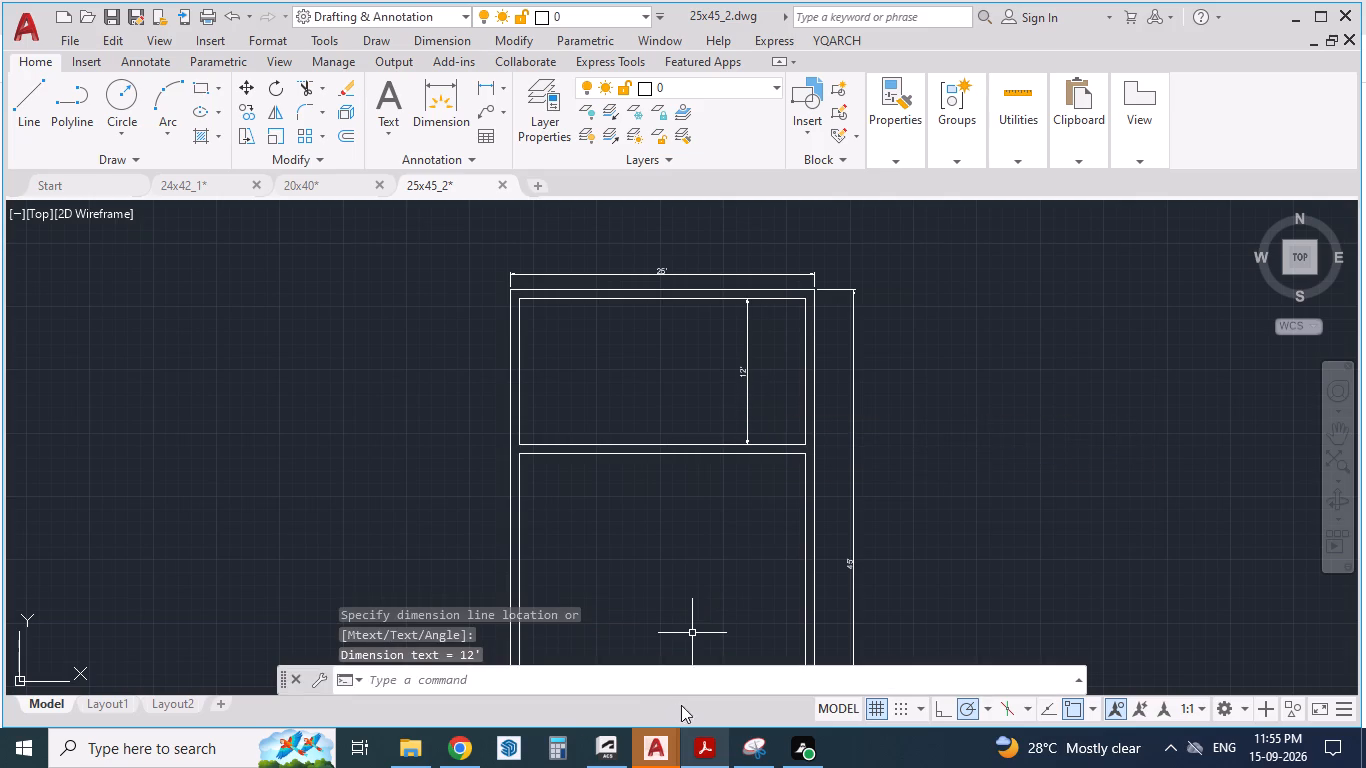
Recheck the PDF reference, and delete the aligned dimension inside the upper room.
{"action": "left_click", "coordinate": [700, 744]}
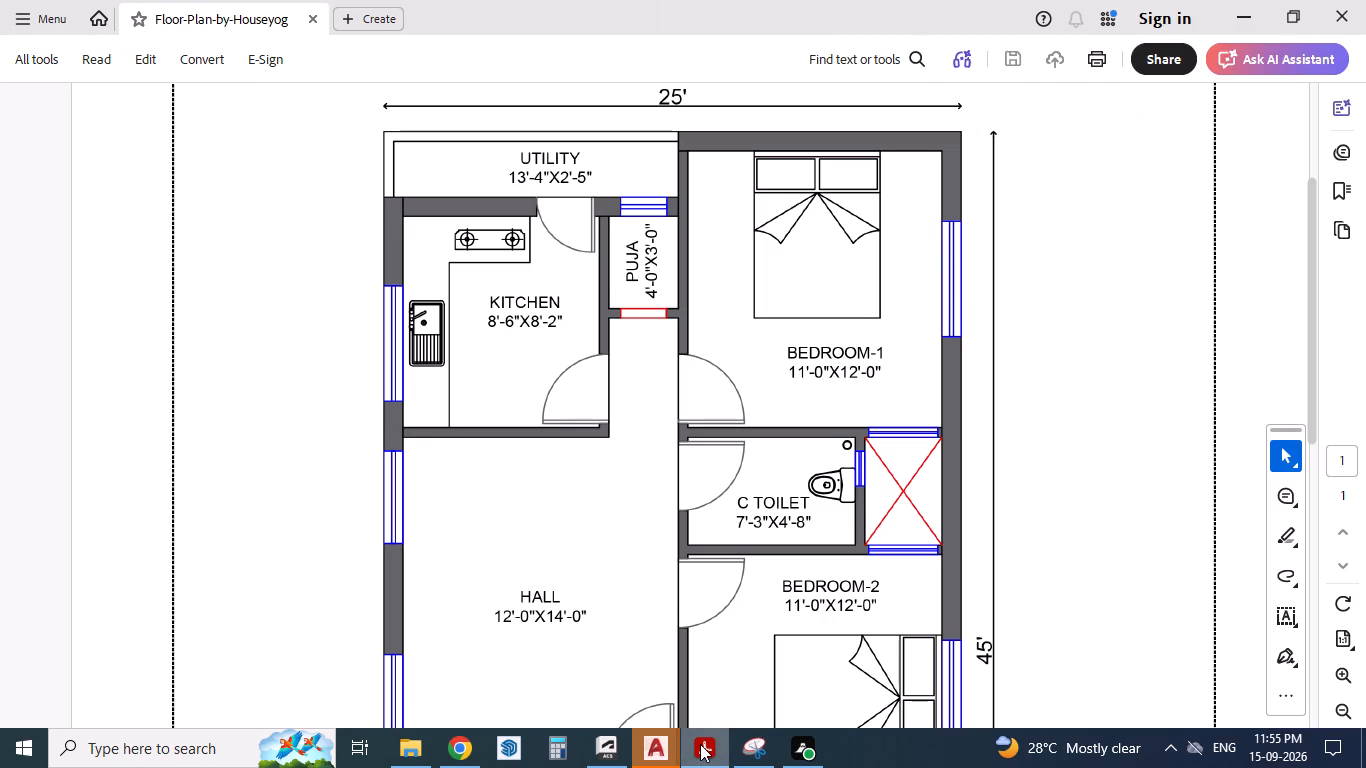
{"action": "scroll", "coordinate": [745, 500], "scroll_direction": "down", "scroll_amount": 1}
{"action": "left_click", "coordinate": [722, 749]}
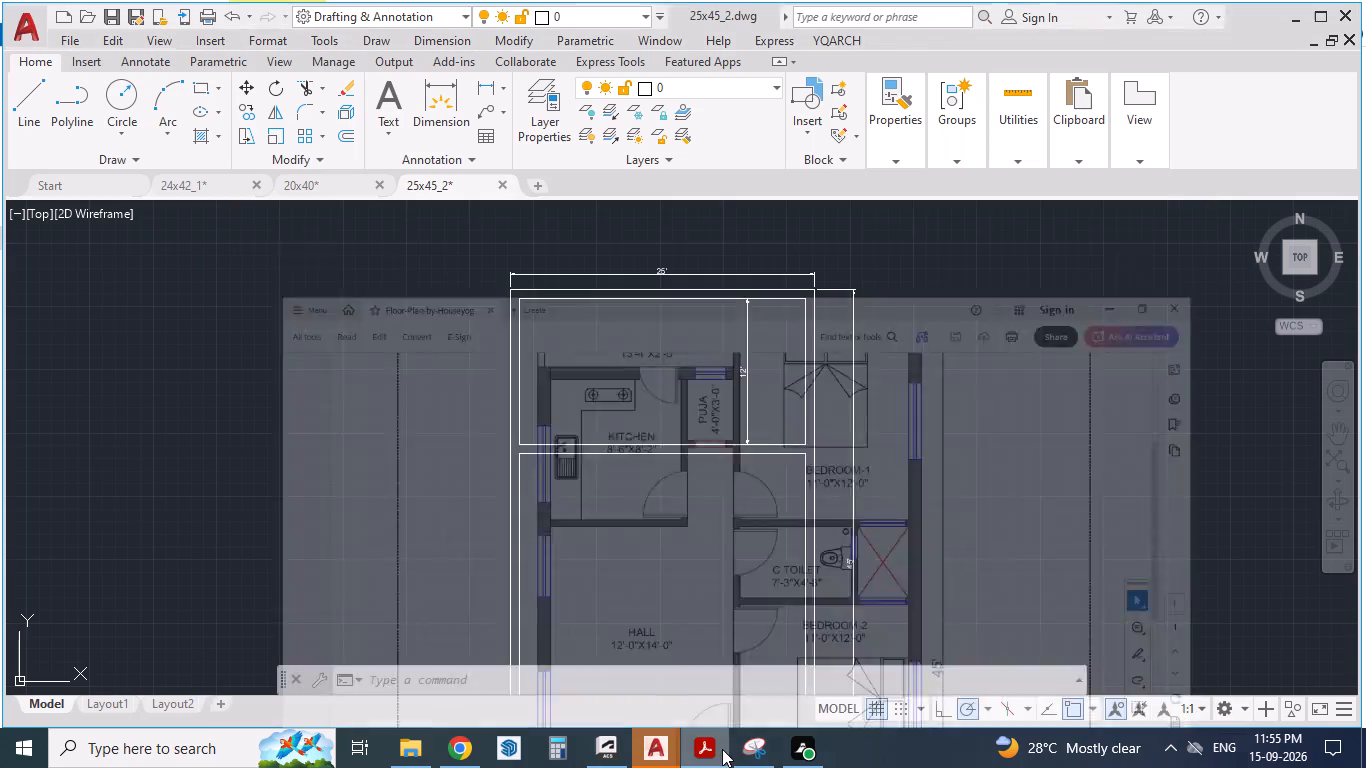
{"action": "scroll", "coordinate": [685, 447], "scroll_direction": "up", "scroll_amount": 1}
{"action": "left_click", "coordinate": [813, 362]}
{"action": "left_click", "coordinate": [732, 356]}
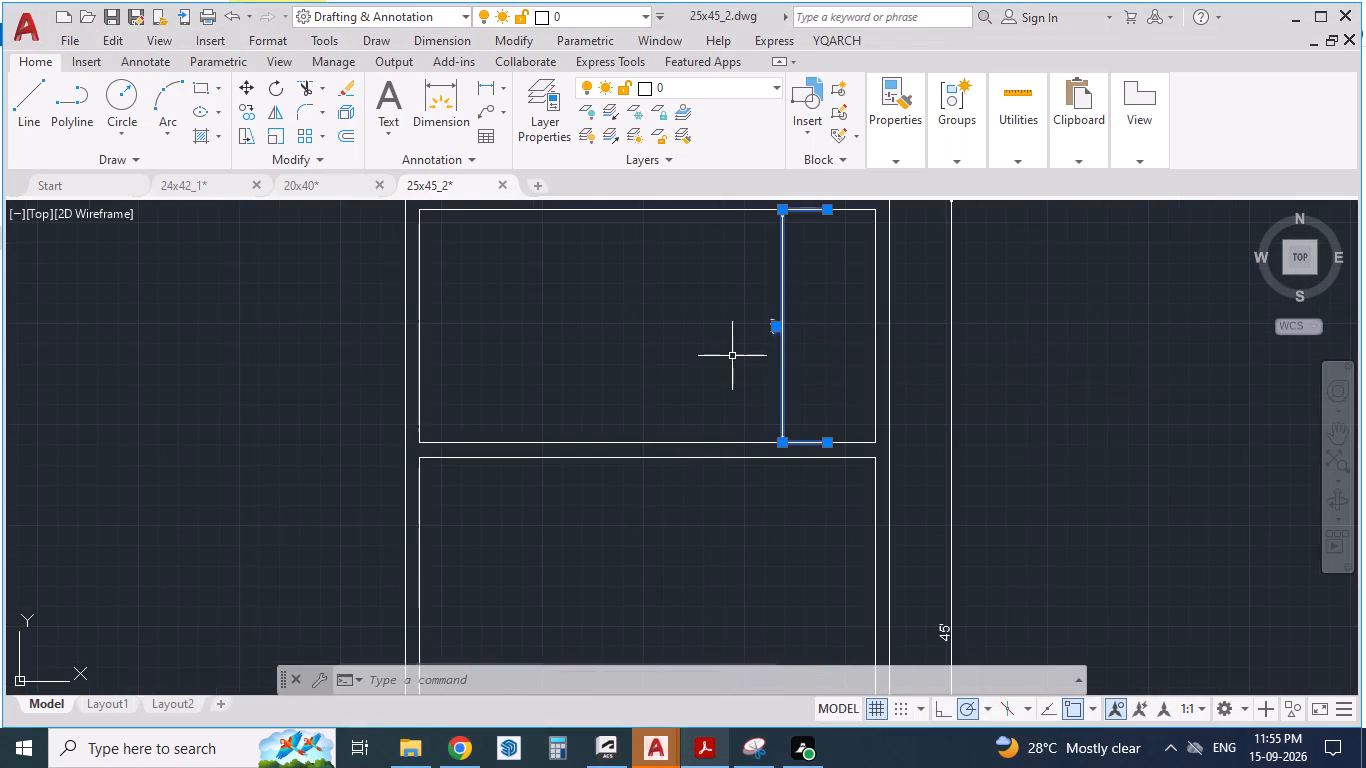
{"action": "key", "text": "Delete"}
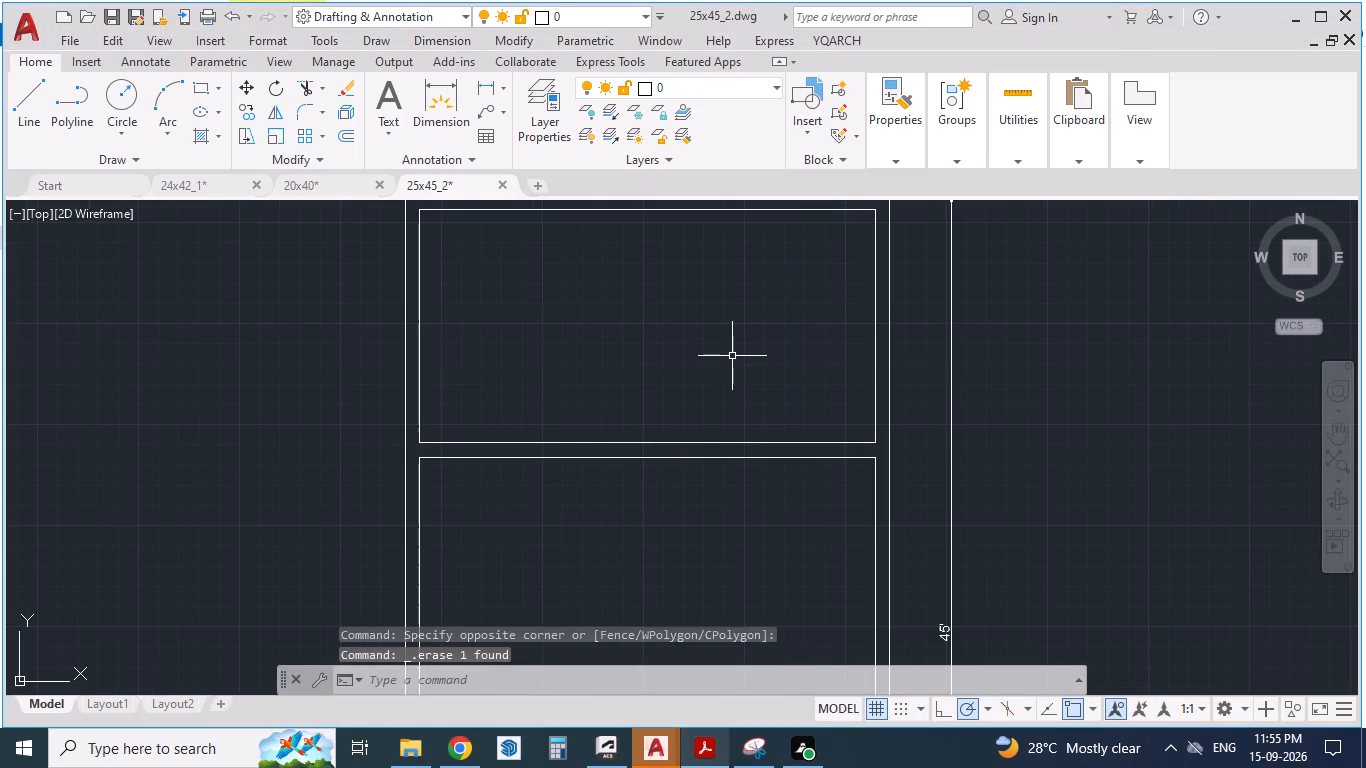
Change the full-width cross wall's thickness to 6 with the YQArch wall thickness command, keeping its upper face in place.
{"action": "type", "text": "WWT"}
{"action": "key", "text": "Return"}
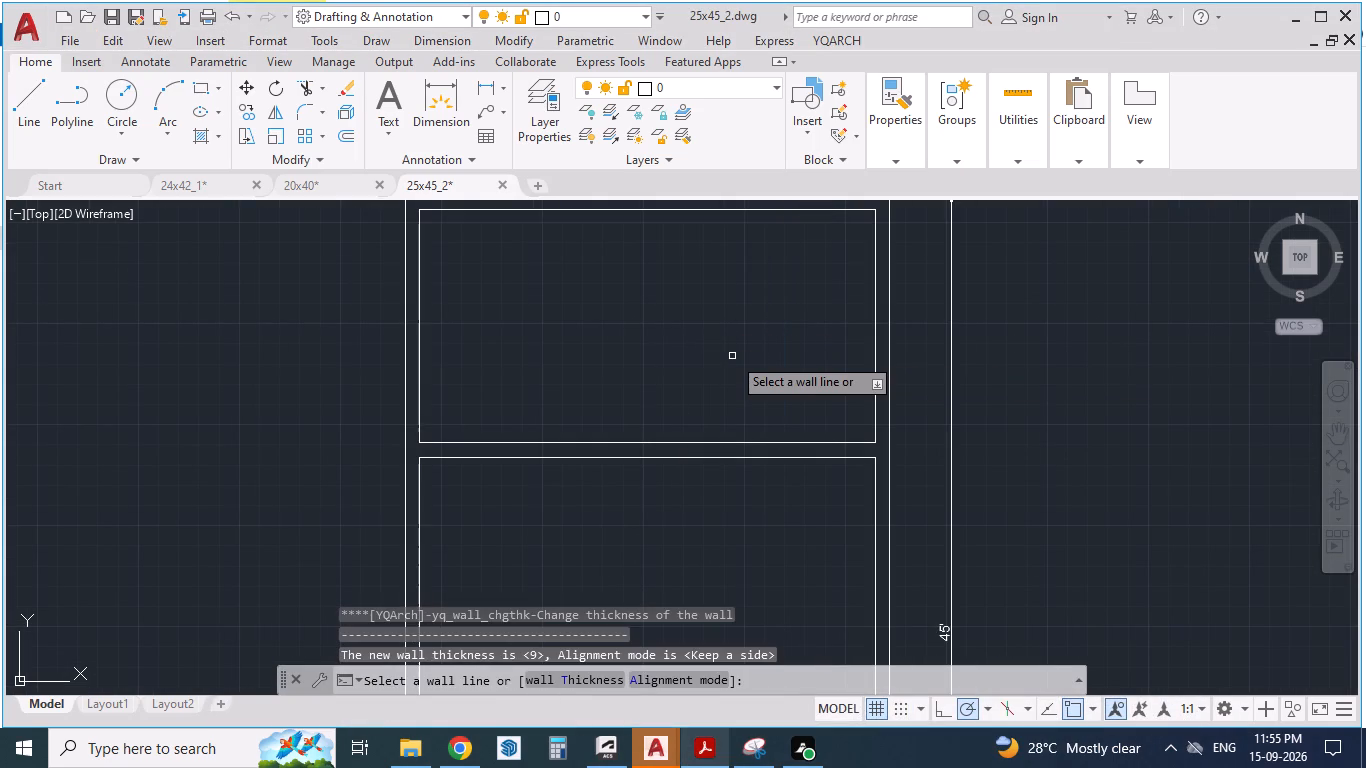
{"action": "left_click", "coordinate": [594, 686]}
{"action": "left_click_drag", "start_coordinate": [673, 482], "coordinate": [601, 482]}
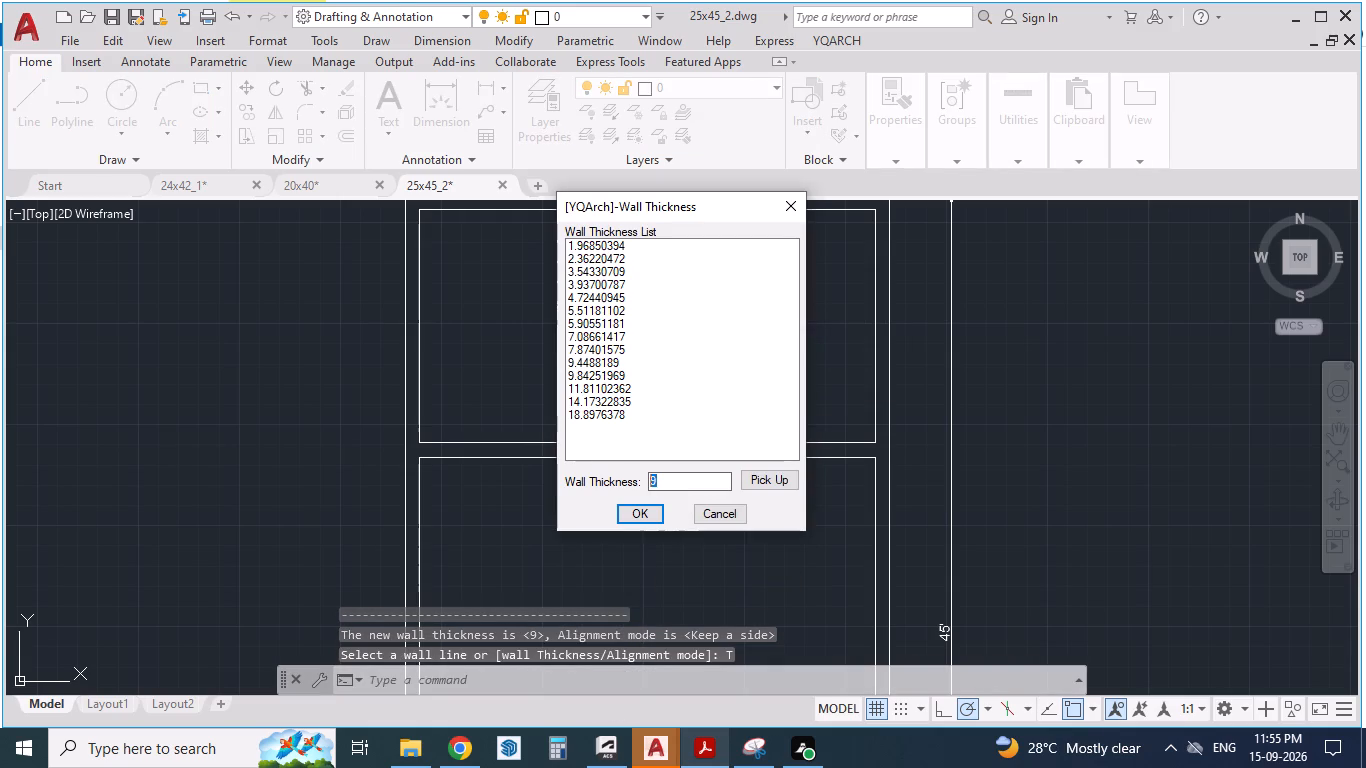
{"action": "key", "text": "6"}
{"action": "left_click", "coordinate": [644, 523]}
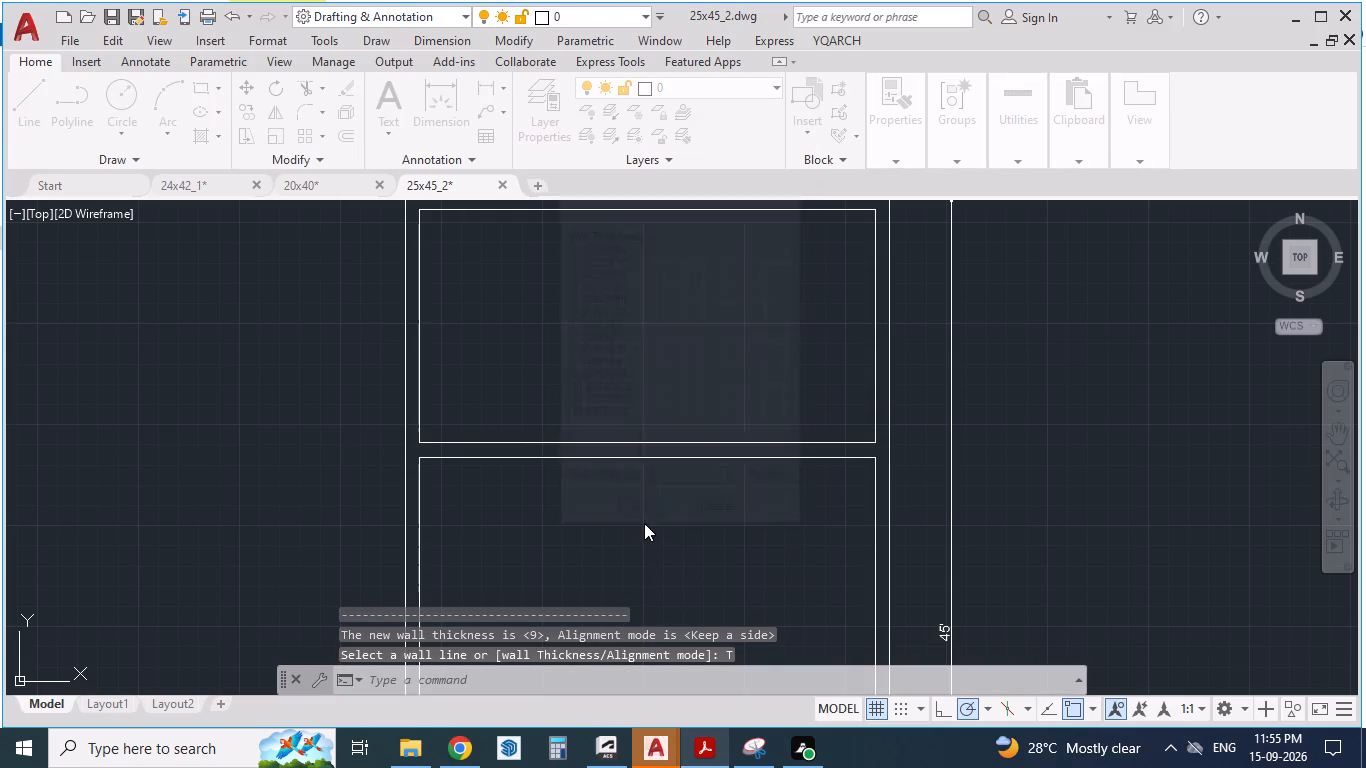
{"action": "left_click", "coordinate": [593, 443]}
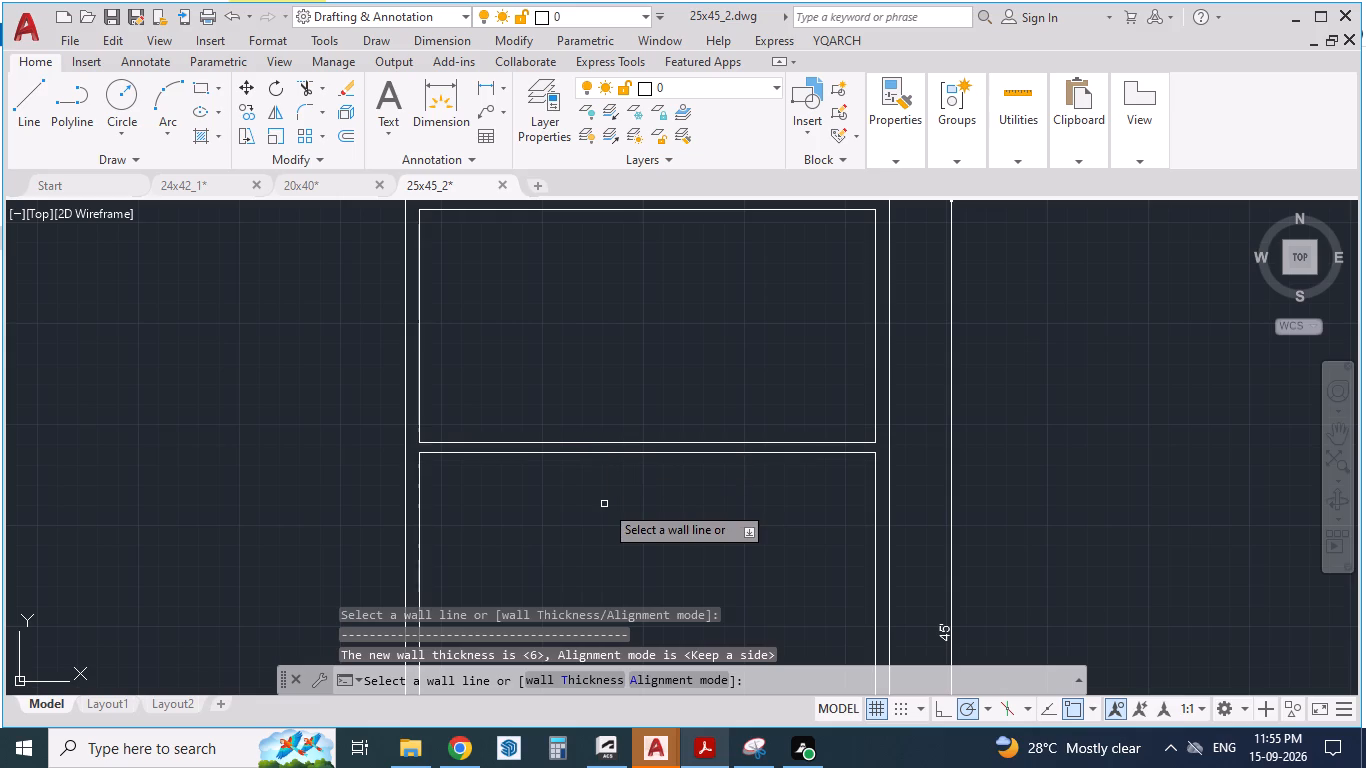
{"action": "key", "text": "Escape"}
Following the PDF reference, offset the cross wall's upper face 8'2" upward, and offset that line another 6" upward as the second face.
{"action": "scroll", "coordinate": [595, 504], "scroll_direction": "down", "scroll_amount": 1}
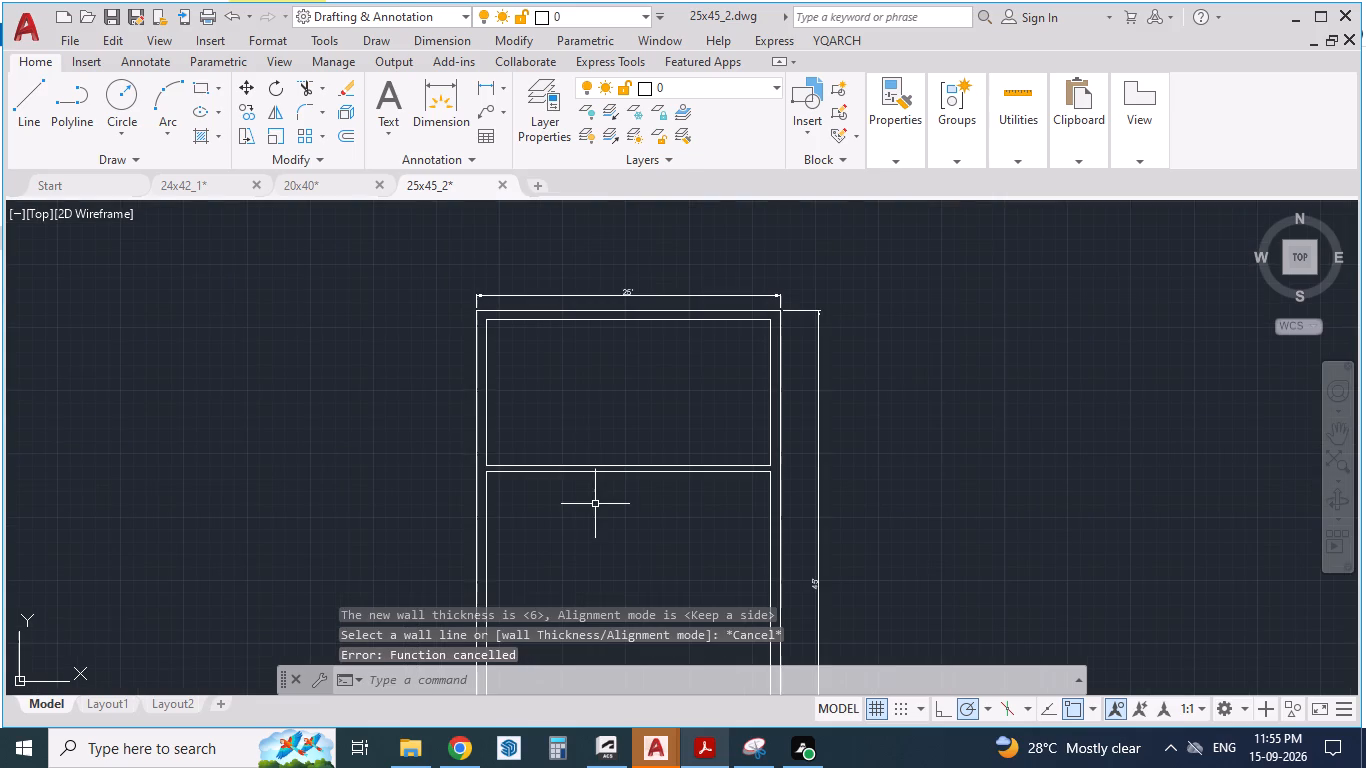
{"action": "left_click", "coordinate": [698, 756]}
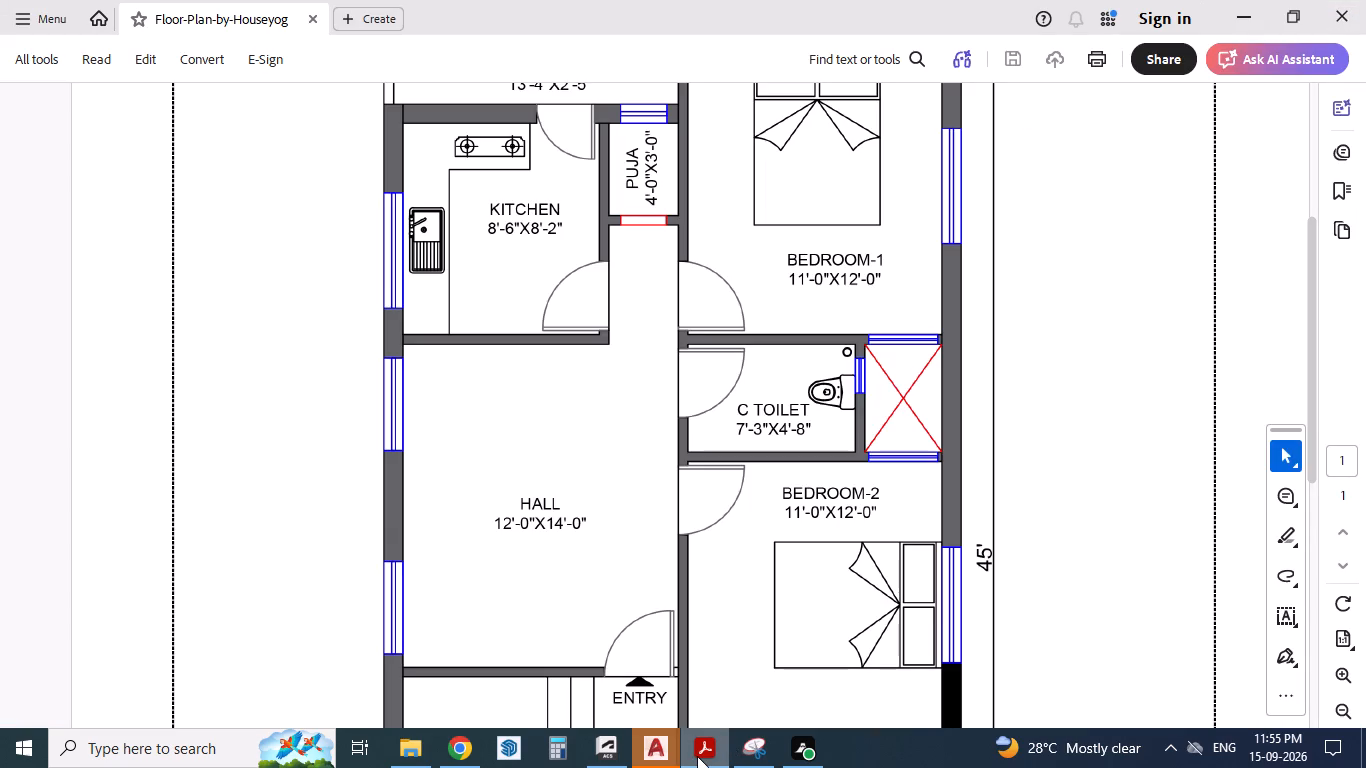
{"action": "scroll", "coordinate": [694, 507], "scroll_direction": "up", "scroll_amount": 1}
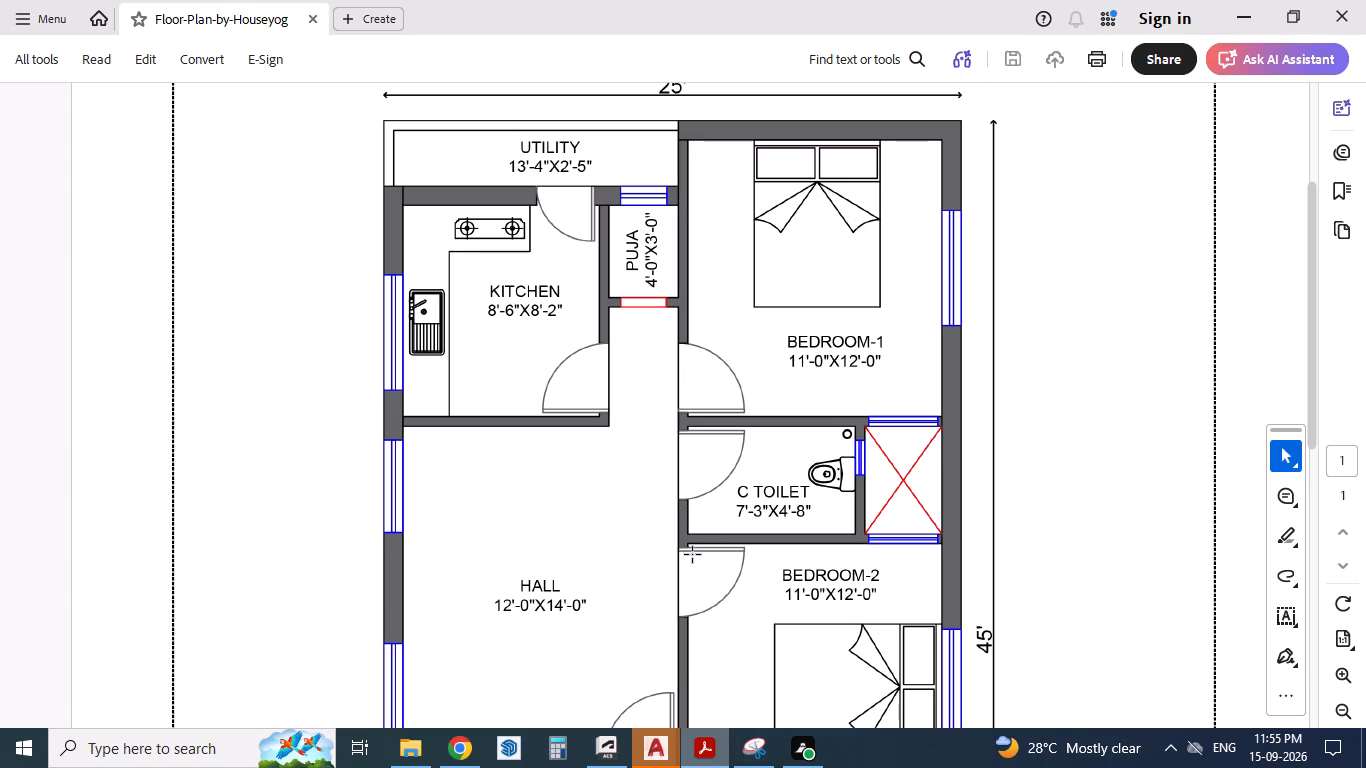
{"action": "left_click", "coordinate": [707, 752]}
{"action": "scroll", "coordinate": [604, 455], "scroll_direction": "up", "scroll_amount": 1}
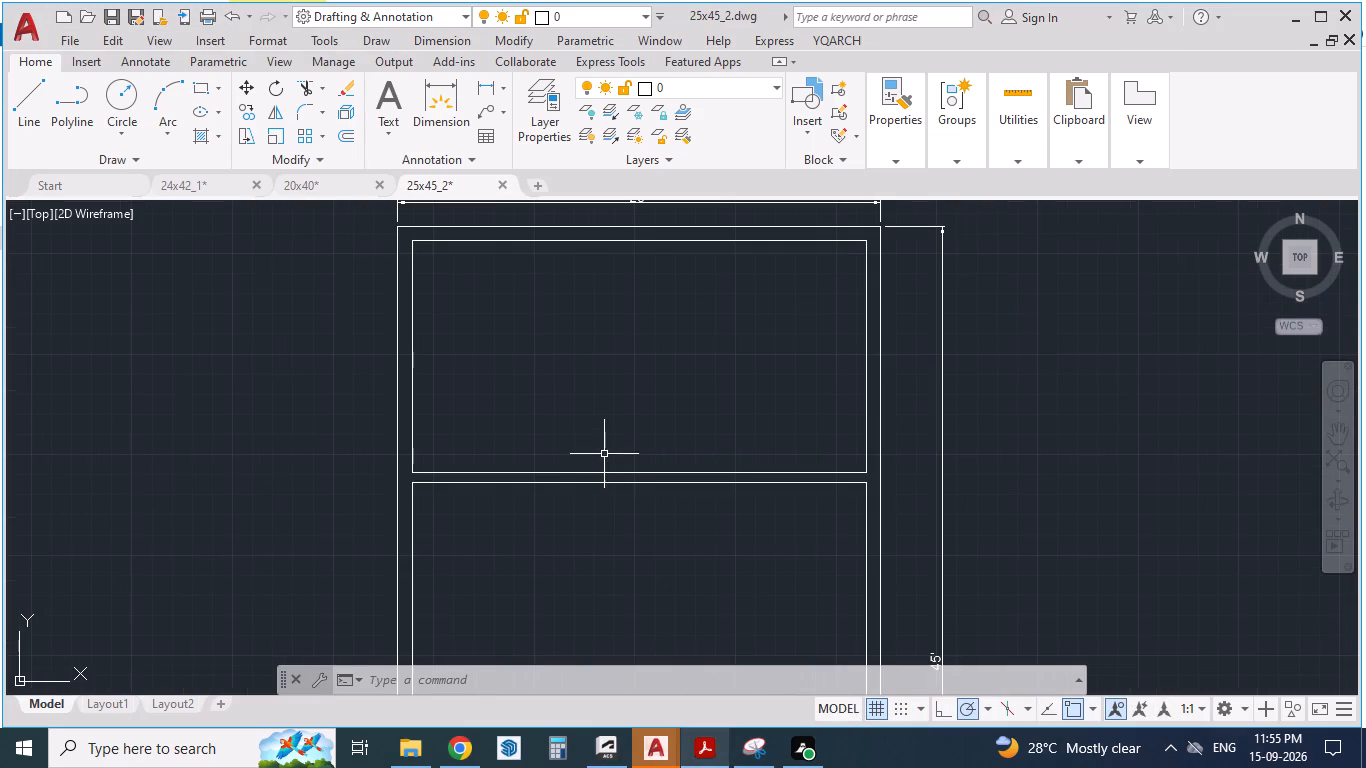
{"action": "key", "text": "o"}
{"action": "key", "text": "Return"}
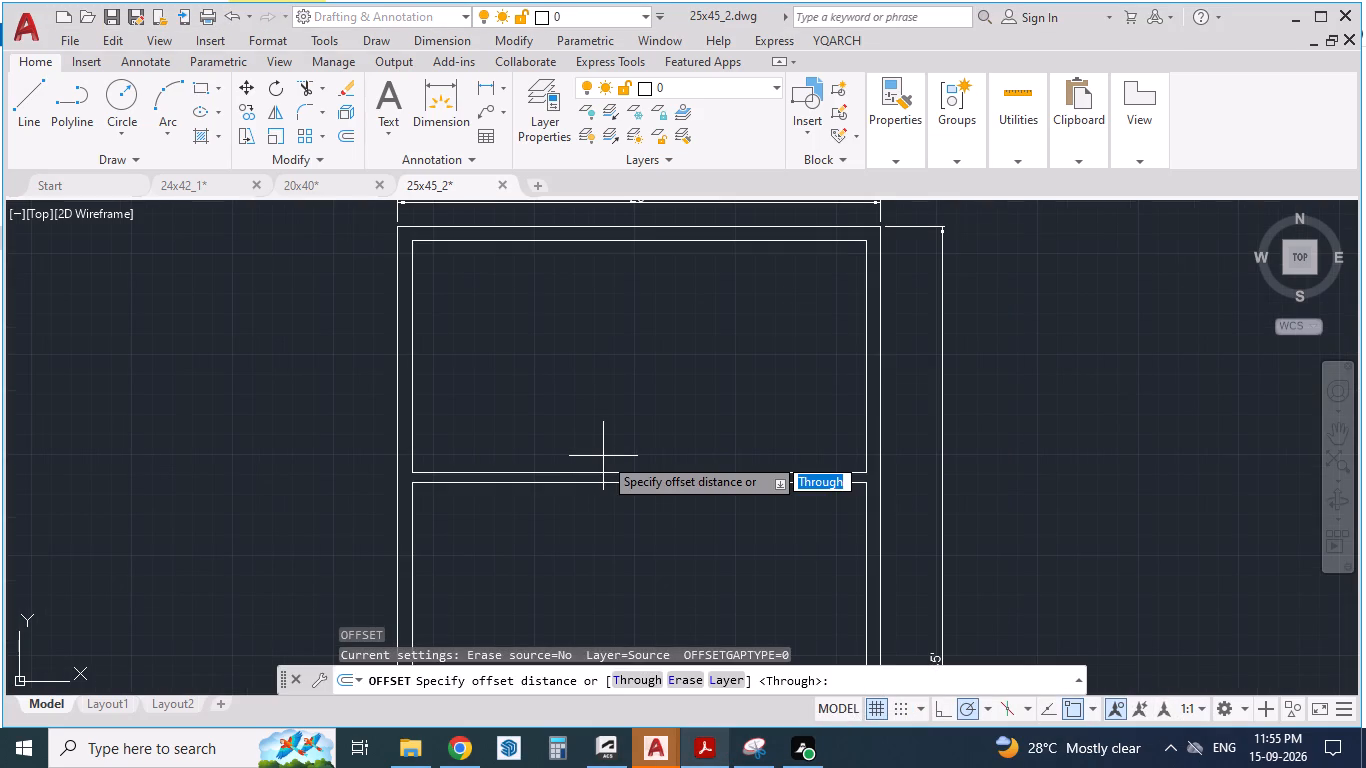
{"action": "type", "text": "8'2\""}
{"action": "key", "text": "Return"}
{"action": "left_click", "coordinate": [561, 473]}
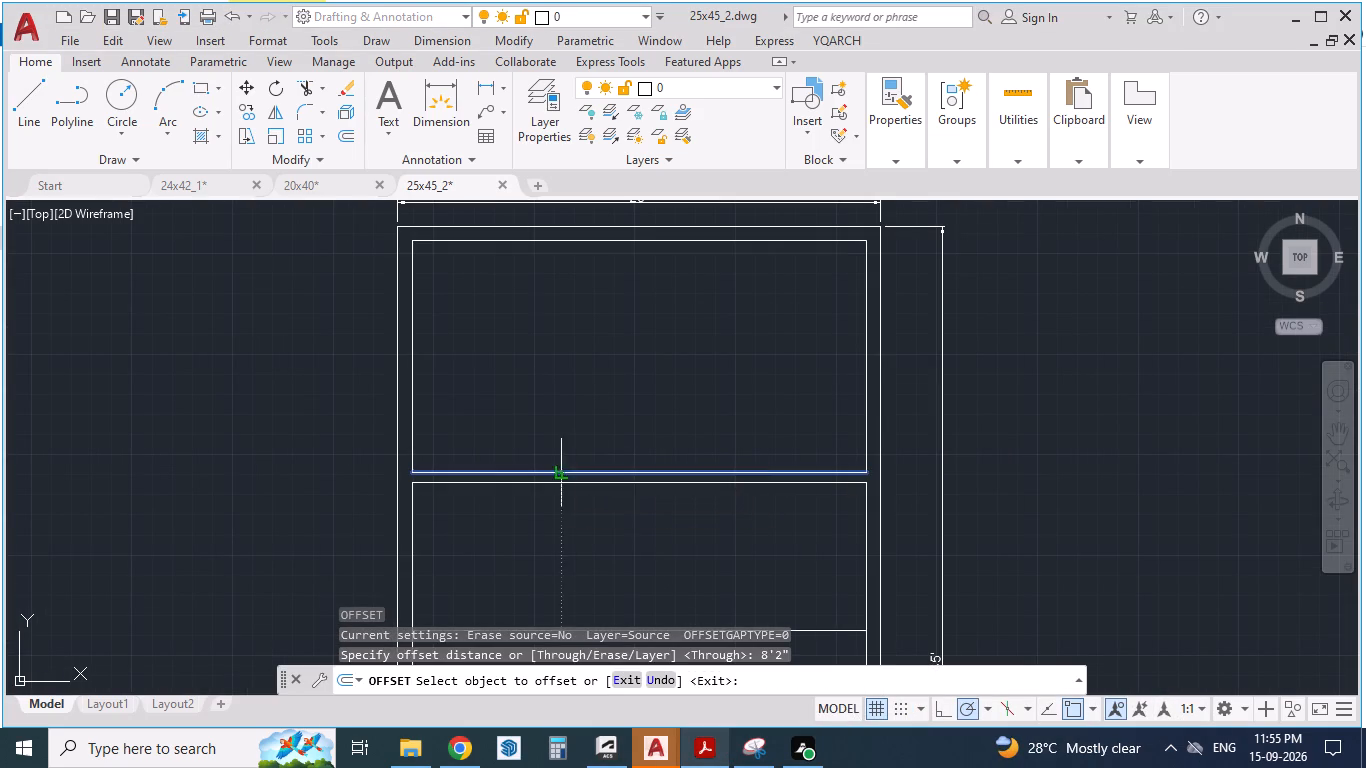
{"action": "left_click", "coordinate": [545, 393]}
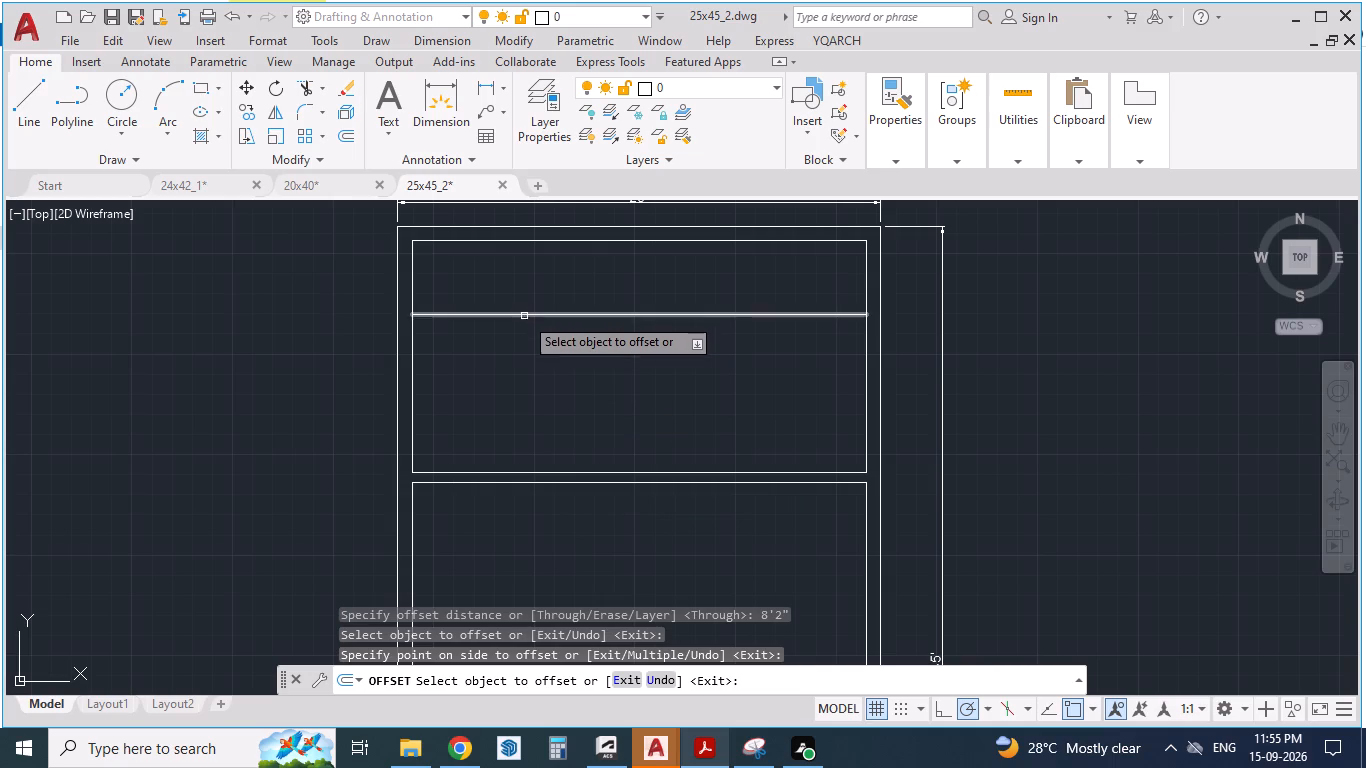
{"action": "left_click", "coordinate": [524, 316]}
{"action": "type", "text": "6\""}
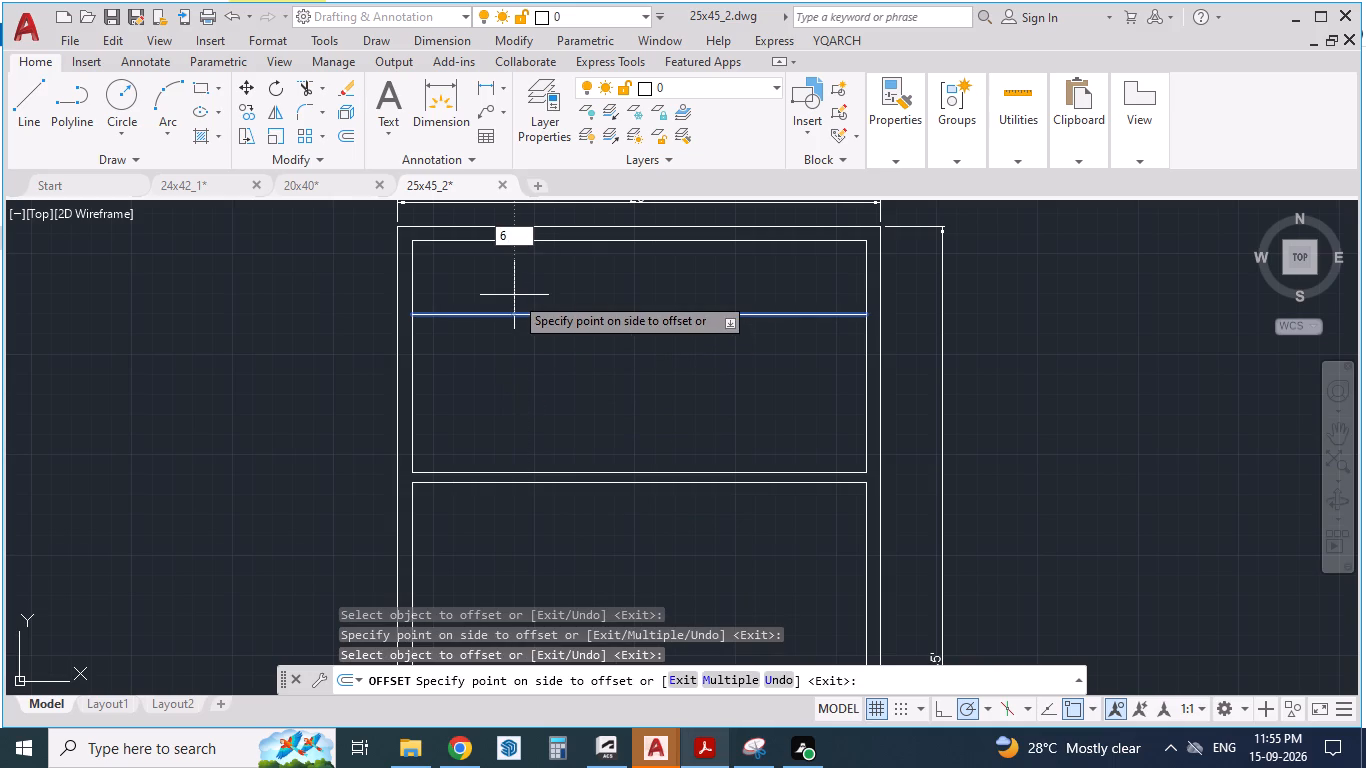
{"action": "key", "text": "Return"}
{"action": "key", "text": "Escape"}
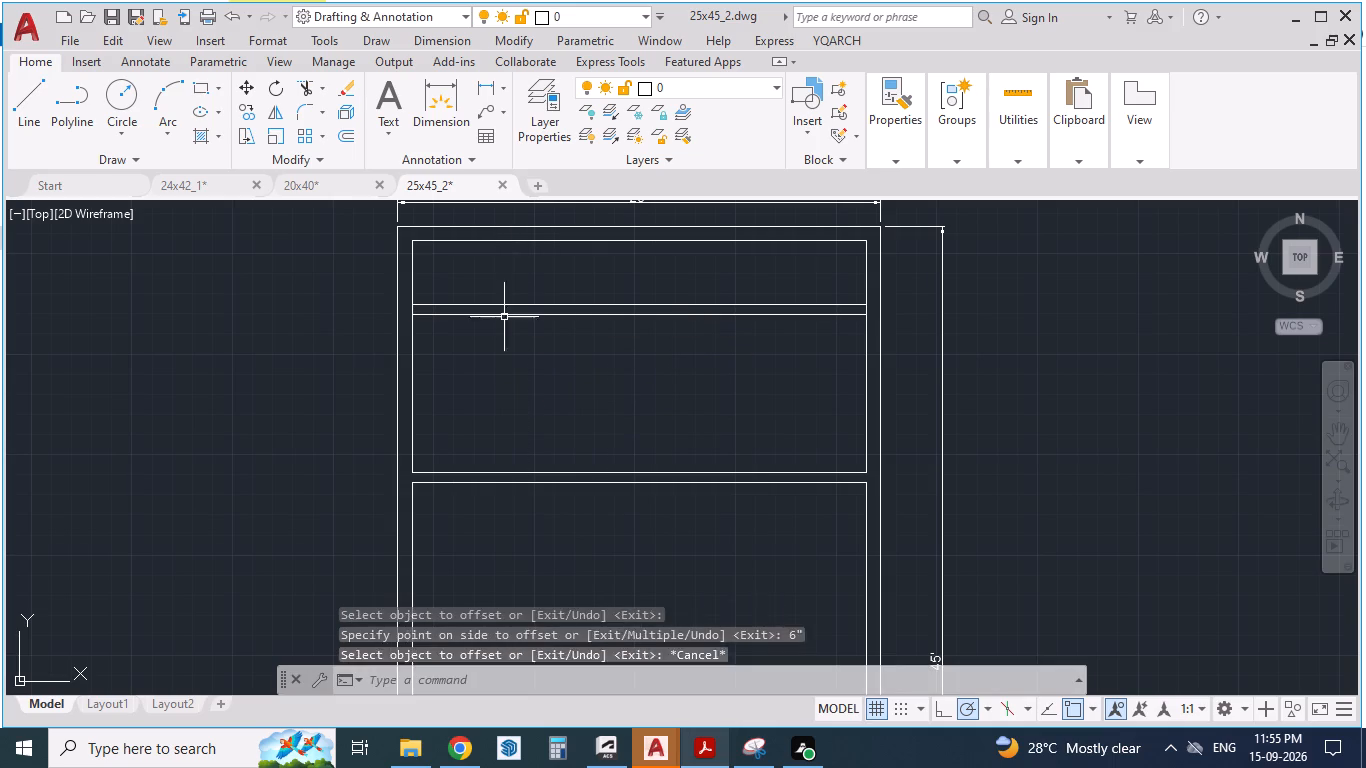
{"action": "key", "text": "Escape"}
Trim the left and right outer walls' inner lines between the two faces of the new upper cross wall.
{"action": "scroll", "coordinate": [446, 408], "scroll_direction": "up", "scroll_amount": 1}
{"action": "type", "text": "TR"}
{"action": "key", "text": "Return"}
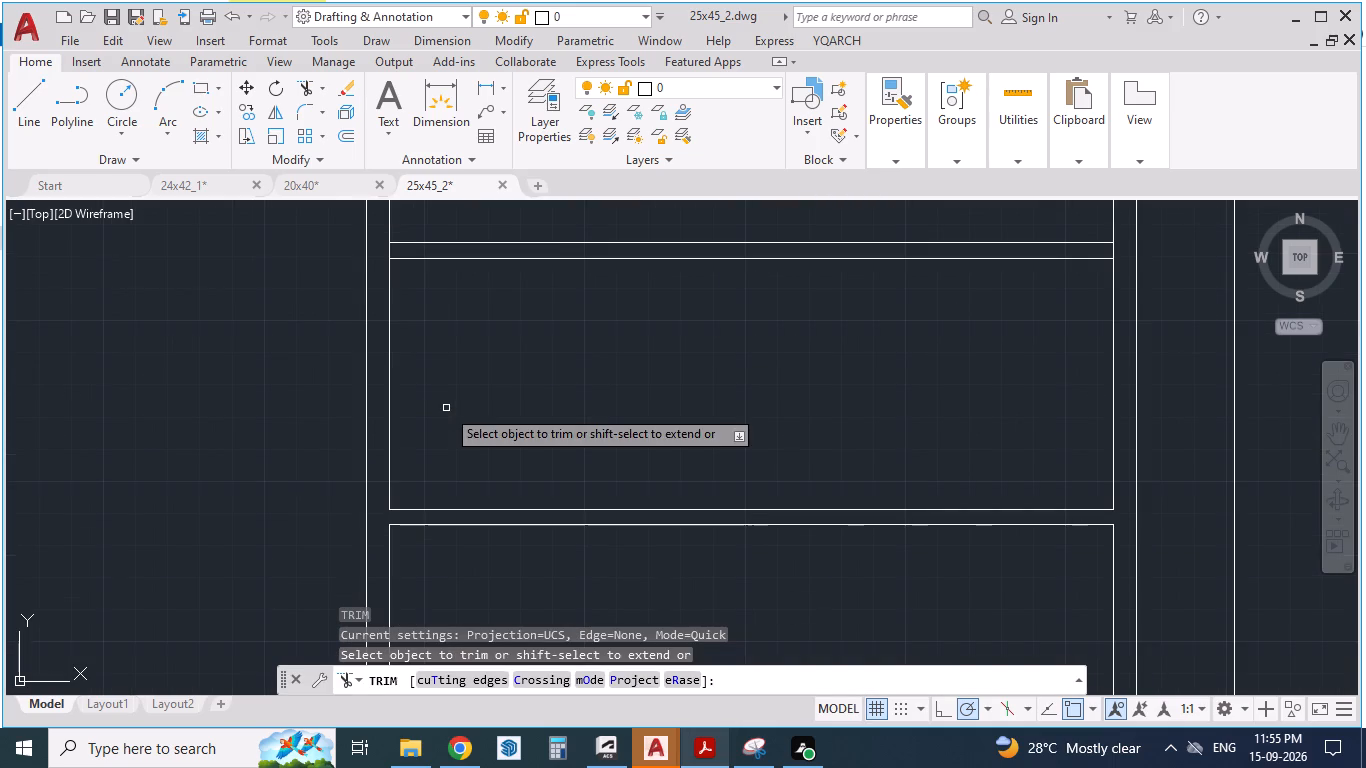
{"action": "left_click", "coordinate": [389, 254]}
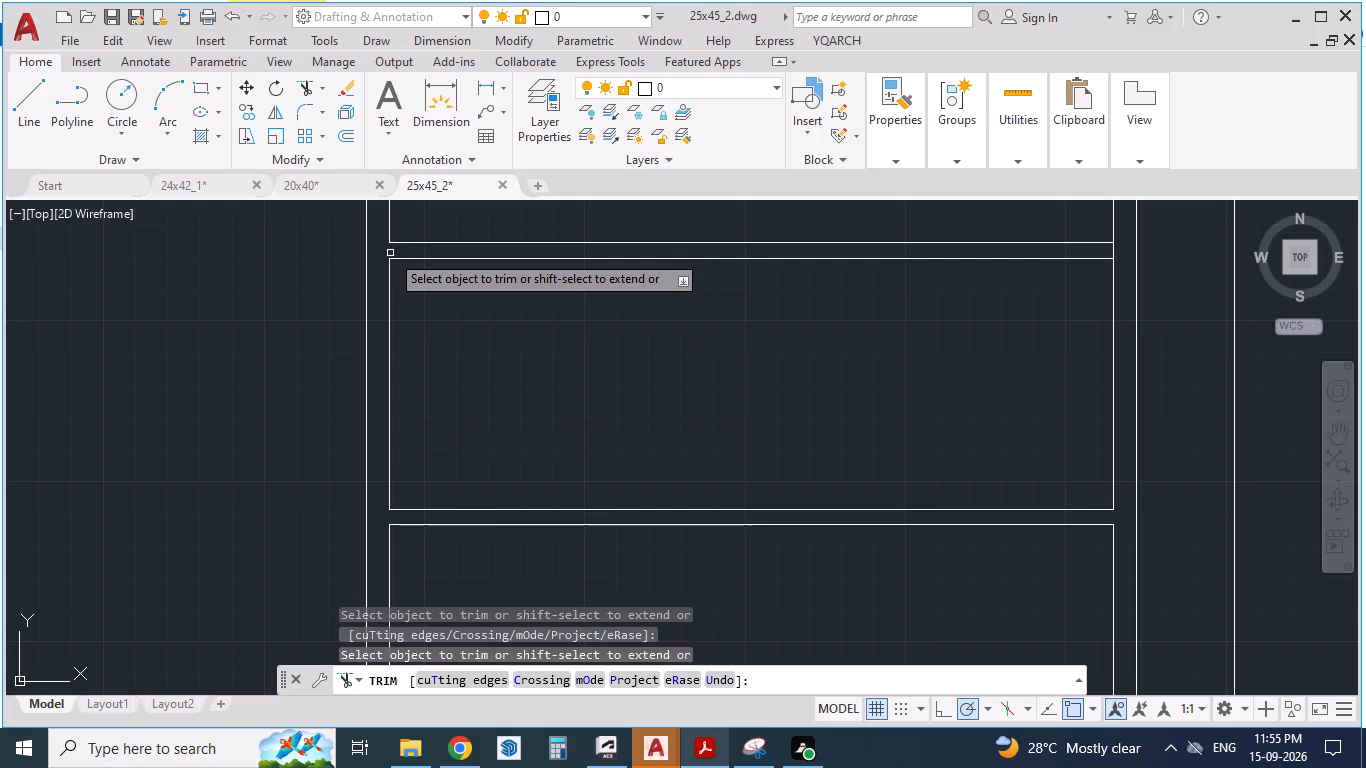
{"action": "key", "text": "Escape"}
{"action": "key", "text": "Escape"}
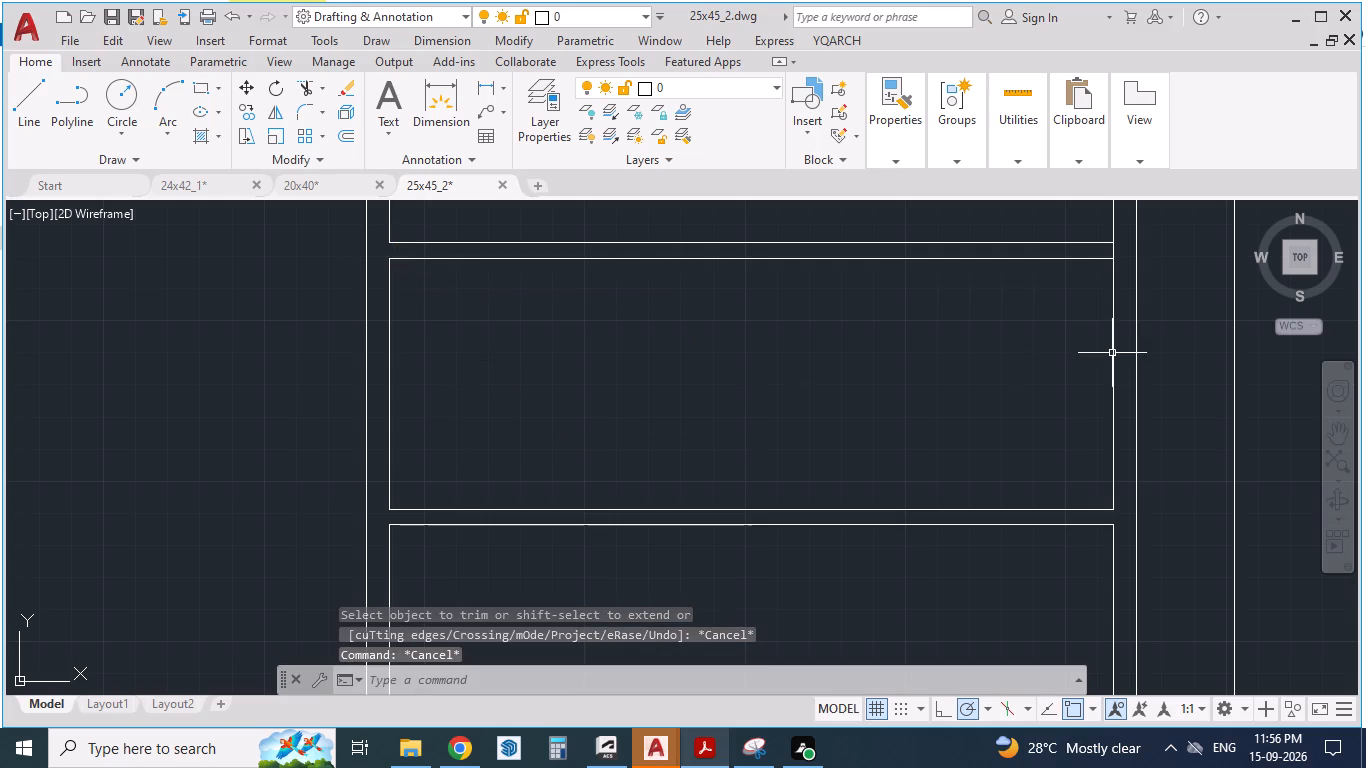
{"action": "scroll", "coordinate": [896, 356], "scroll_direction": "down", "scroll_amount": 2}
{"action": "scroll", "coordinate": [1015, 321], "scroll_direction": "up", "scroll_amount": 3}
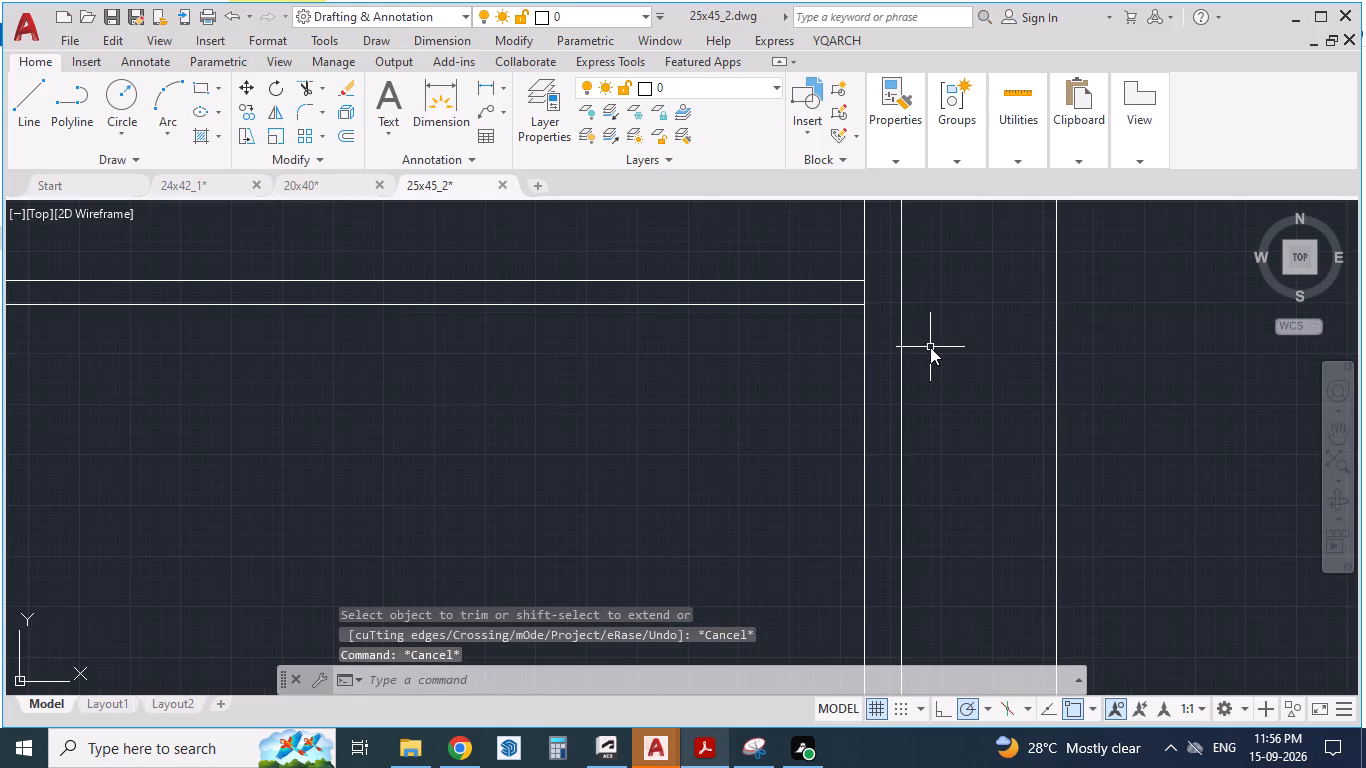
{"action": "type", "text": "TR"}
{"action": "key", "text": "Return"}
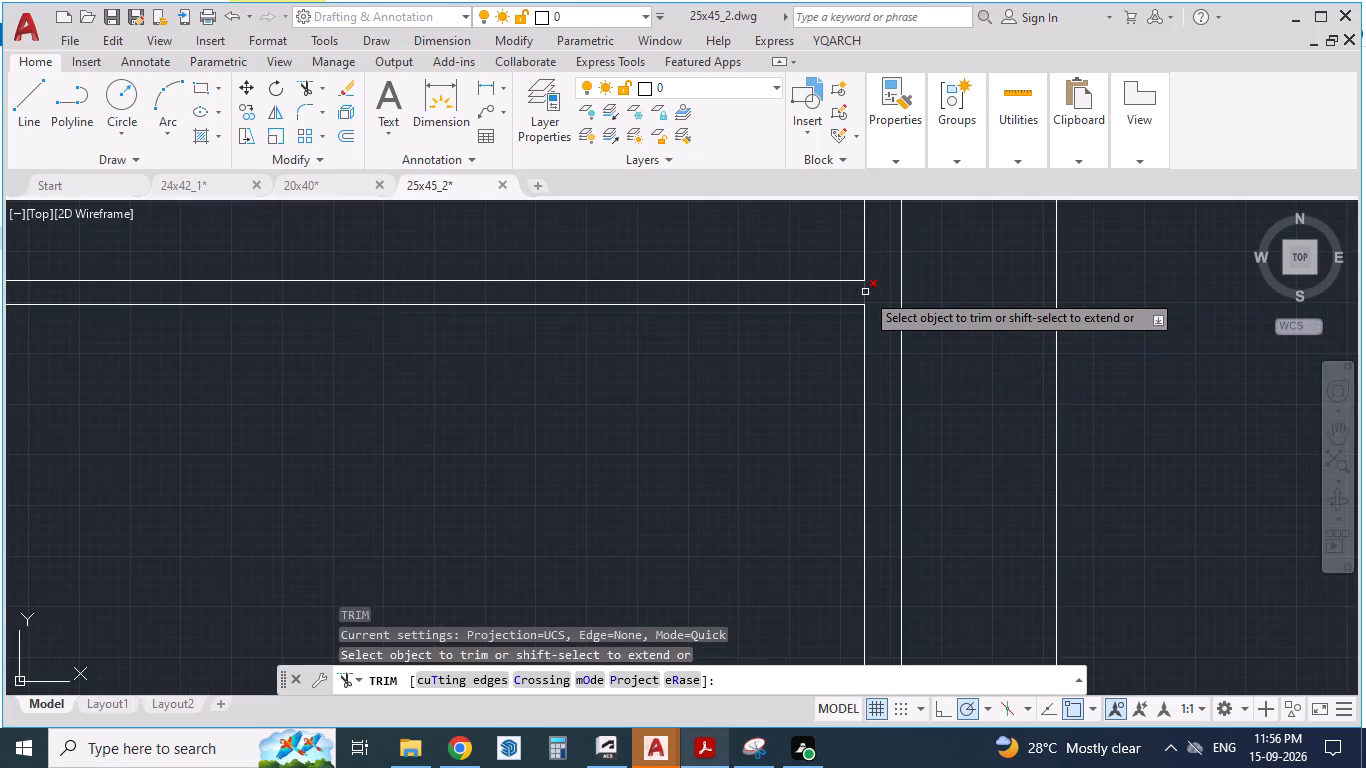
{"action": "left_click", "coordinate": [865, 292]}
{"action": "key", "text": "Escape"}
{"action": "key", "text": "Escape"}
{"action": "scroll", "coordinate": [864, 296], "scroll_direction": "down", "scroll_amount": 4}
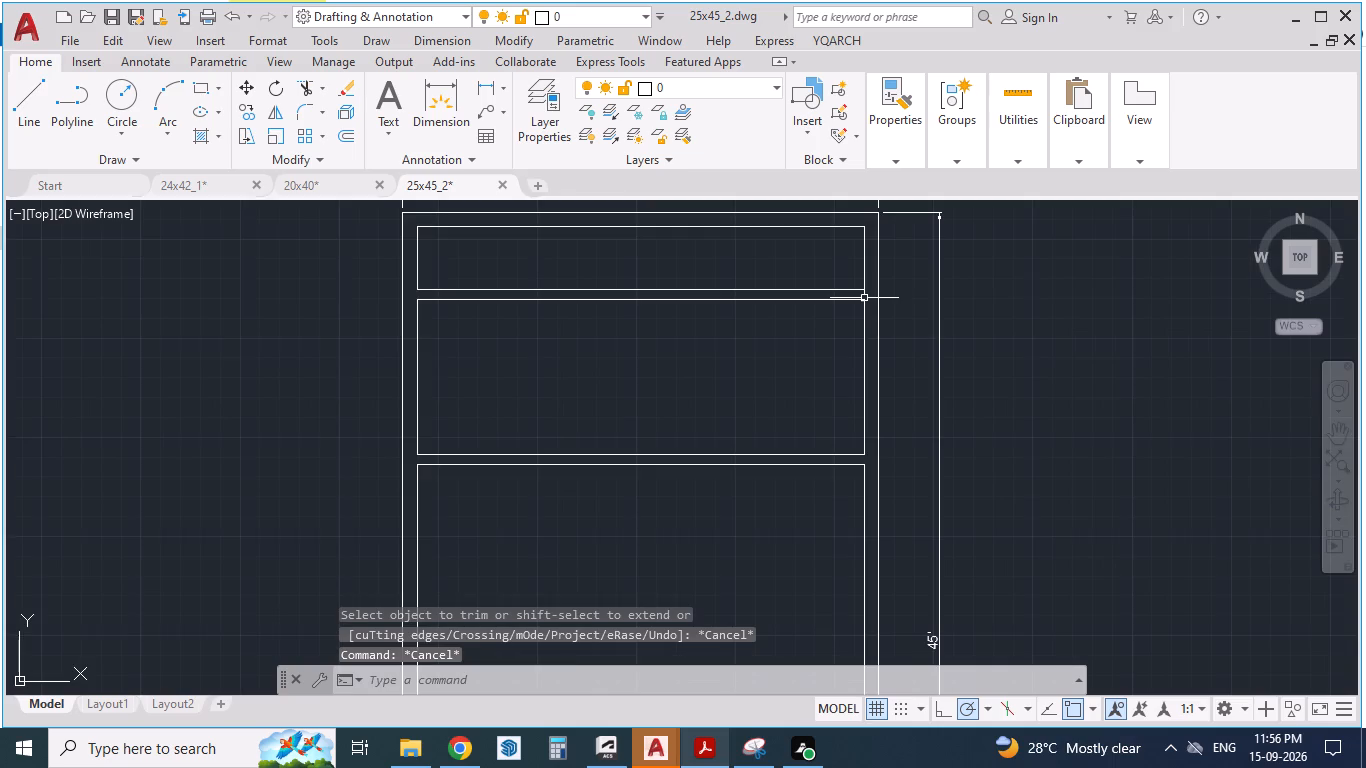
Offset the kitchen's left wall face 8'6" inward, and offset the new line 6" further right to form the kitchen–puja partition.
{"action": "scroll", "coordinate": [755, 310], "scroll_direction": "up", "scroll_amount": 1}
{"action": "left_click", "coordinate": [707, 740]}
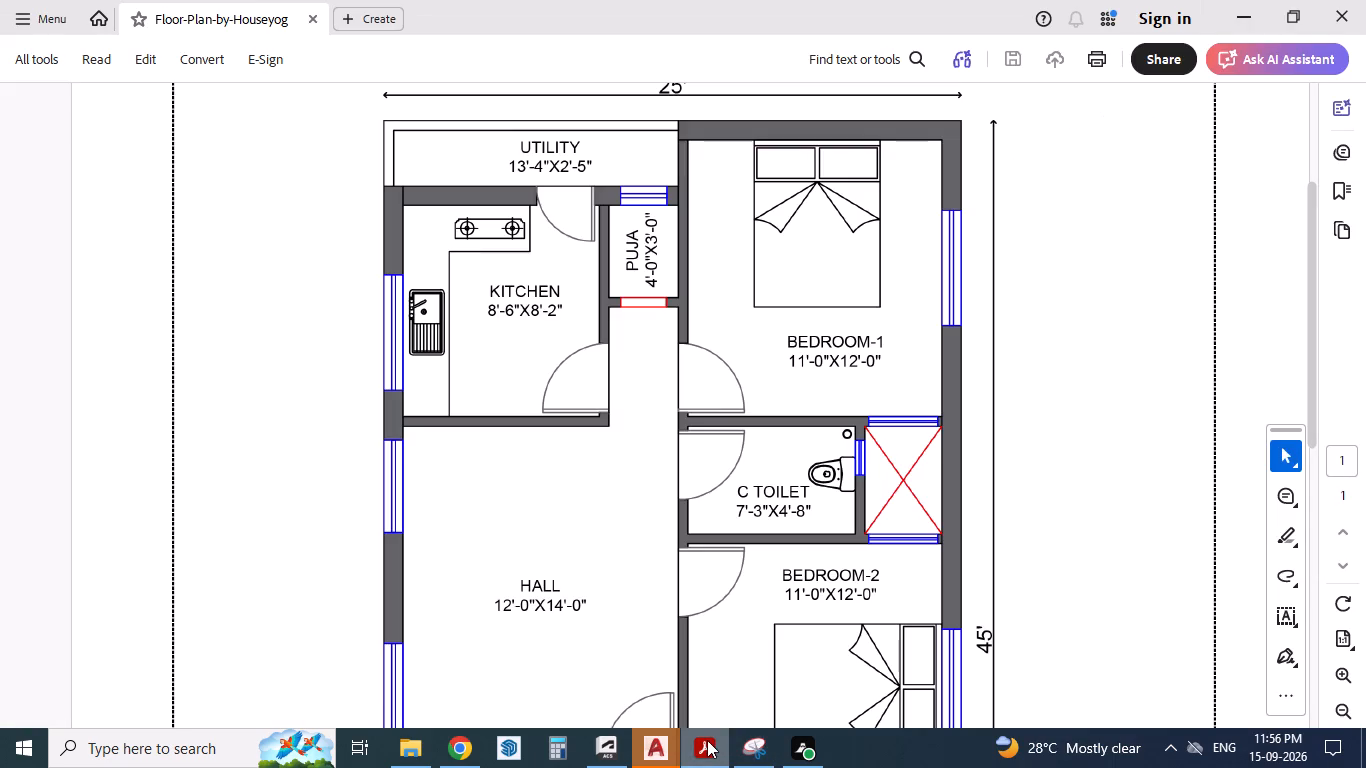
{"action": "left_click", "coordinate": [707, 740]}
{"action": "scroll", "coordinate": [742, 323], "scroll_direction": "up", "scroll_amount": 1}
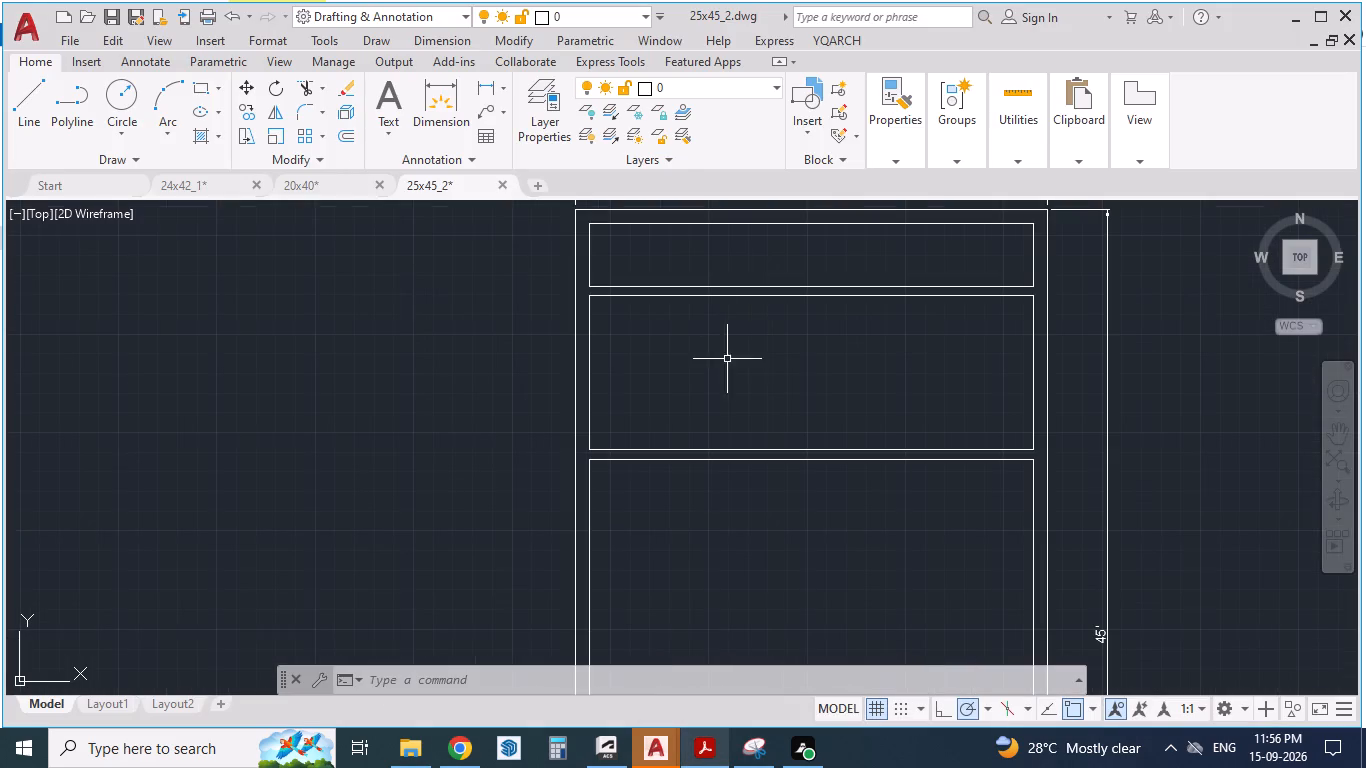
{"action": "key", "text": "o"}
{"action": "key", "text": "Return"}
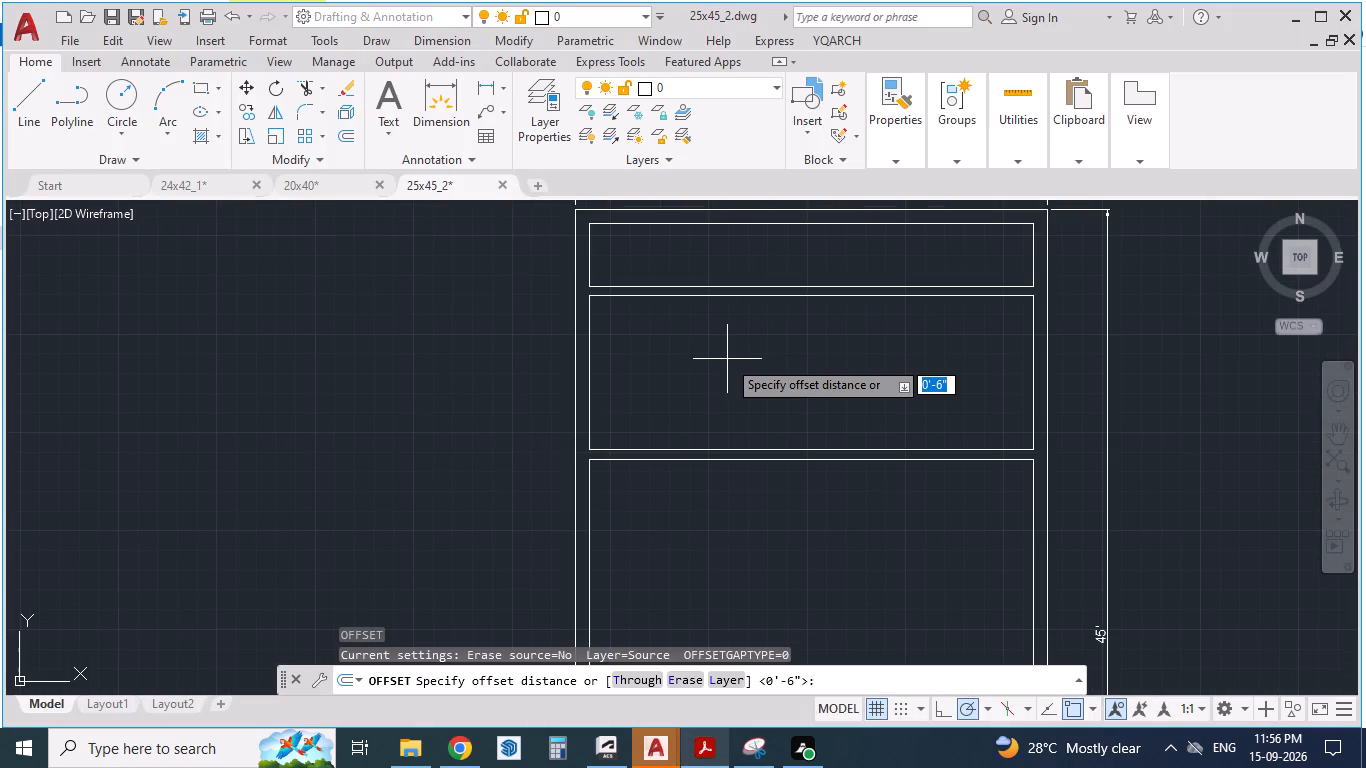
{"action": "key", "text": "8"}
{"action": "type", "text": "'6\""}
{"action": "key", "text": "Return"}
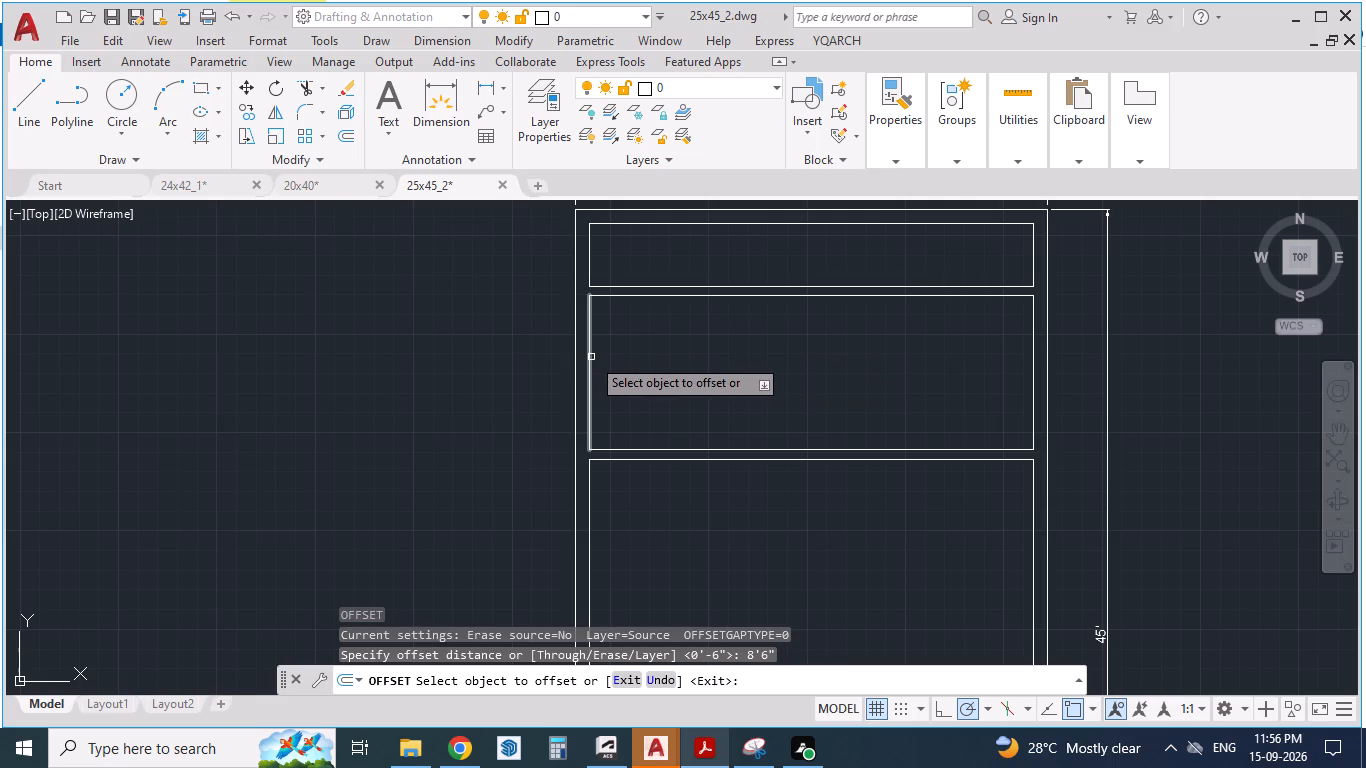
{"action": "left_click", "coordinate": [592, 358]}
{"action": "left_click", "coordinate": [590, 356]}
{"action": "left_click", "coordinate": [709, 353]}
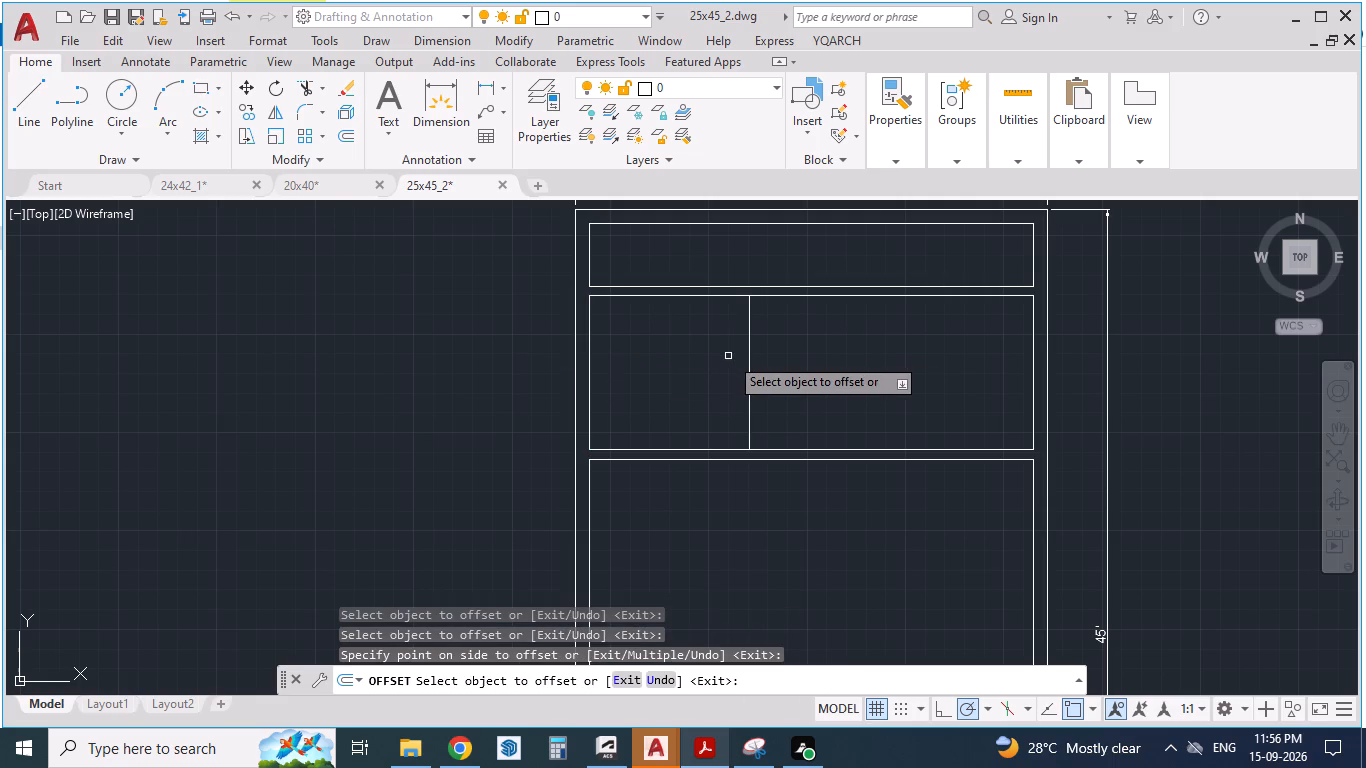
{"action": "left_click", "coordinate": [748, 369]}
{"action": "type", "text": "6\""}
{"action": "key", "text": "Return"}
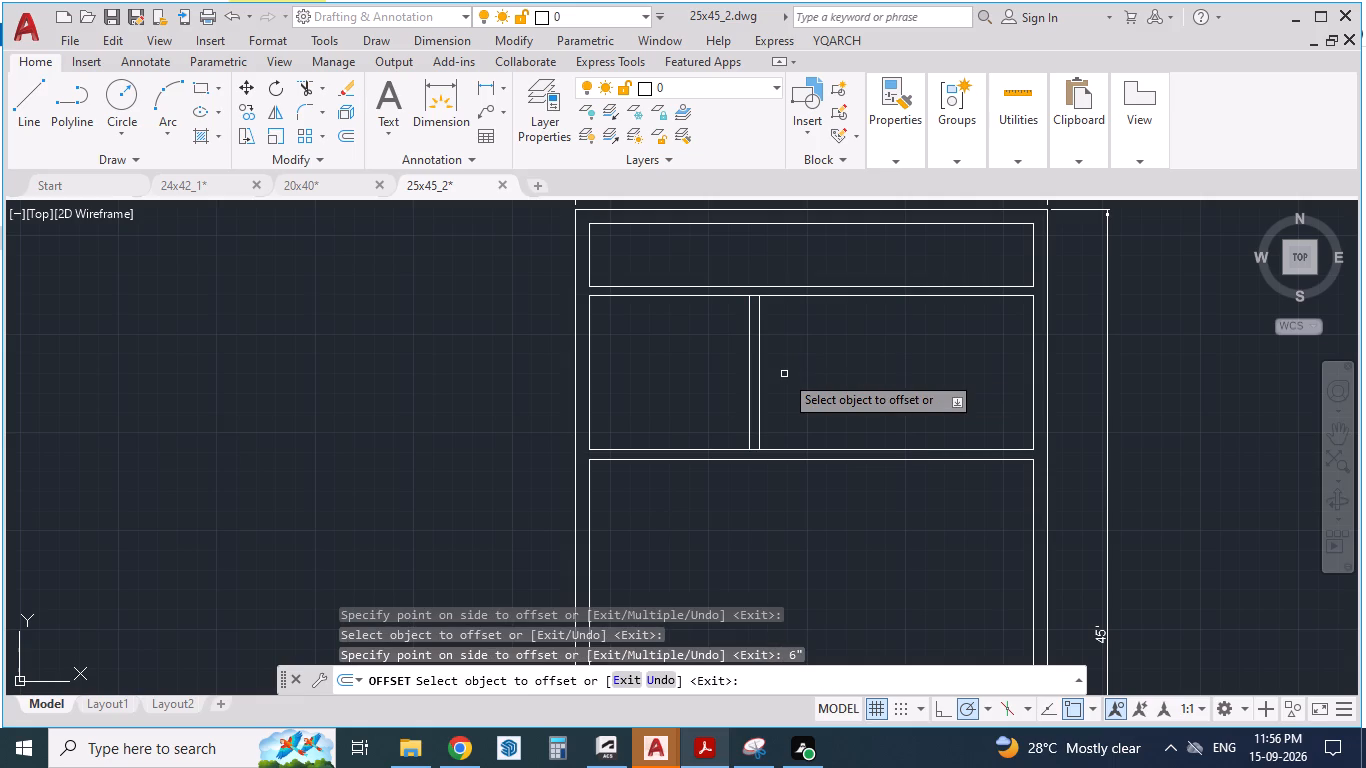
Recheck the kitchen and utility walls in the PDF reference, and delete the upper face line of the kitchen–utility cross wall.
{"action": "left_click", "coordinate": [709, 740]}
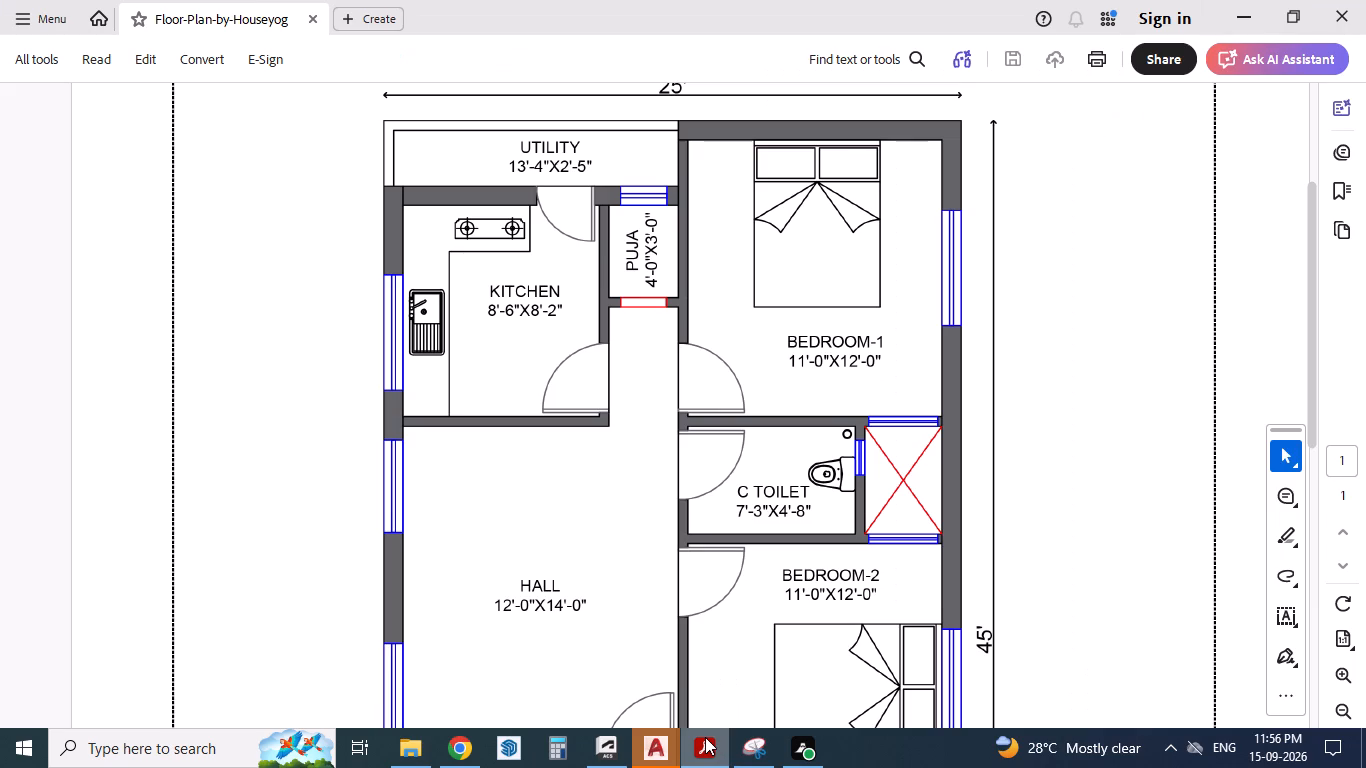
{"action": "left_click", "coordinate": [705, 737]}
{"action": "left_click", "coordinate": [705, 737]}
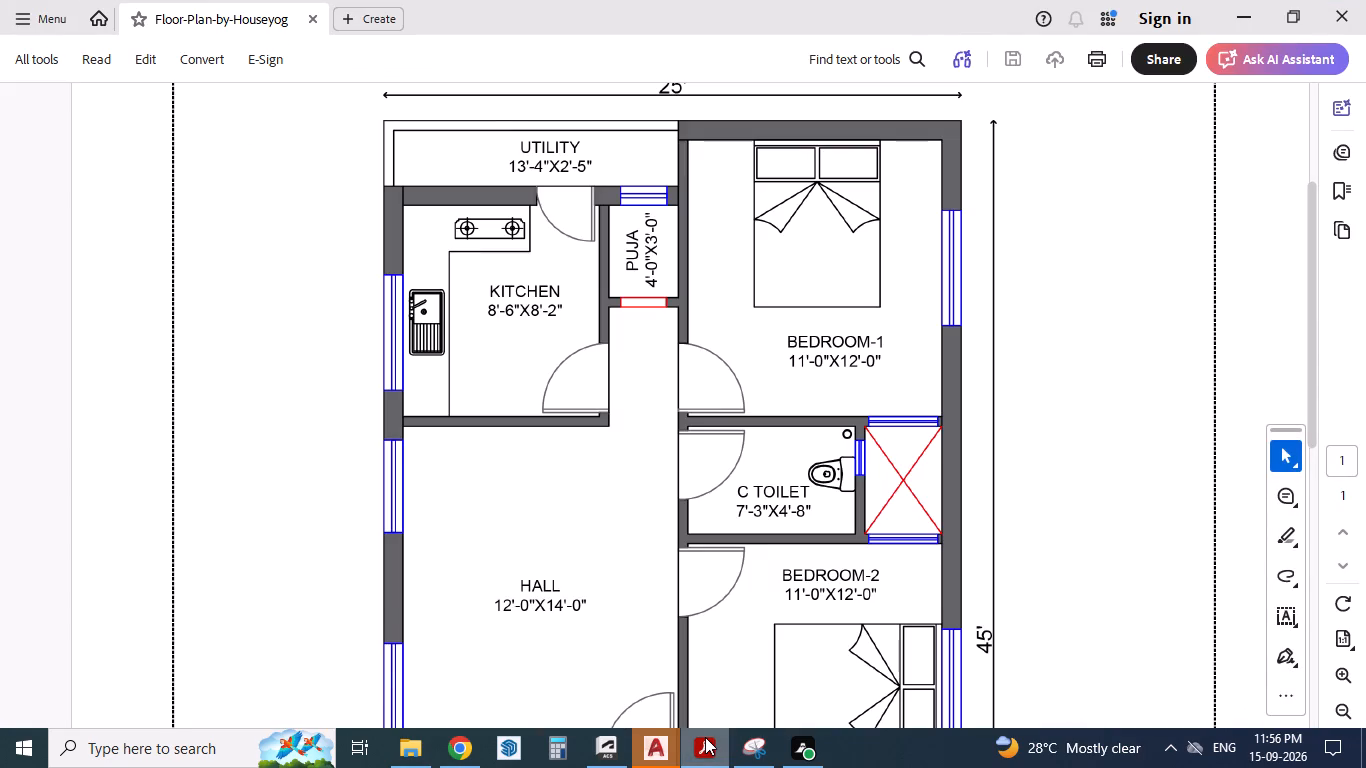
{"action": "left_click", "coordinate": [705, 737]}
{"action": "scroll", "coordinate": [731, 356], "scroll_direction": "down", "scroll_amount": 1}
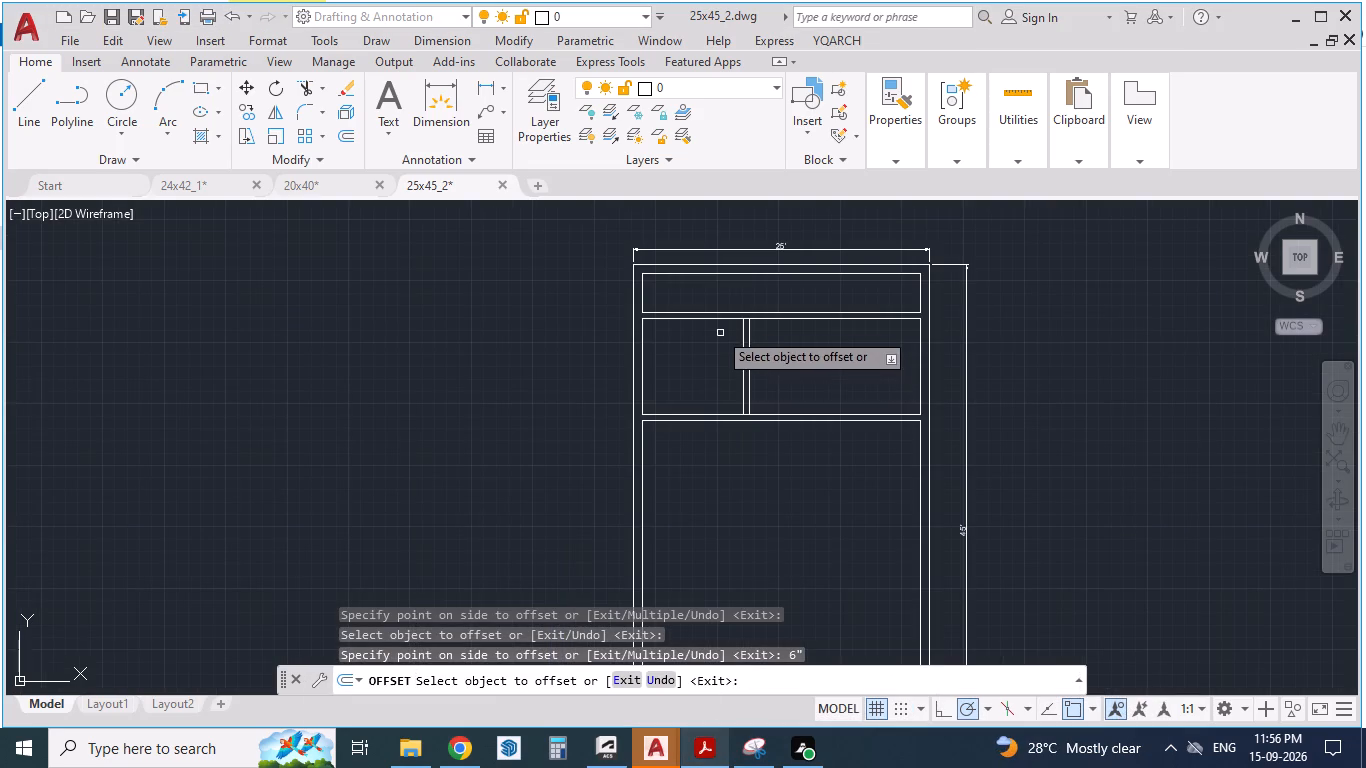
{"action": "scroll", "coordinate": [702, 290], "scroll_direction": "up", "scroll_amount": 1}
{"action": "key", "text": "Escape"}
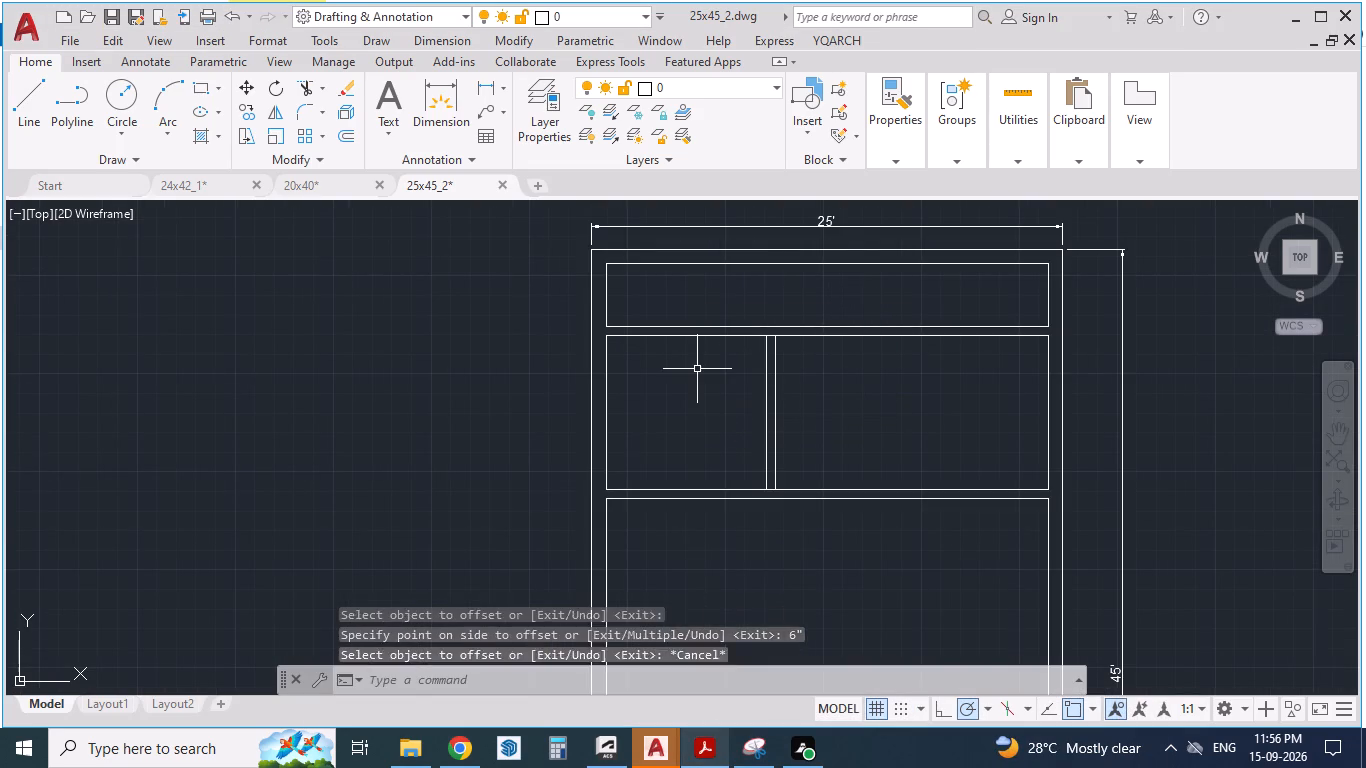
{"action": "key", "text": "Escape"}
{"action": "scroll", "coordinate": [698, 344], "scroll_direction": "up", "scroll_amount": 2}
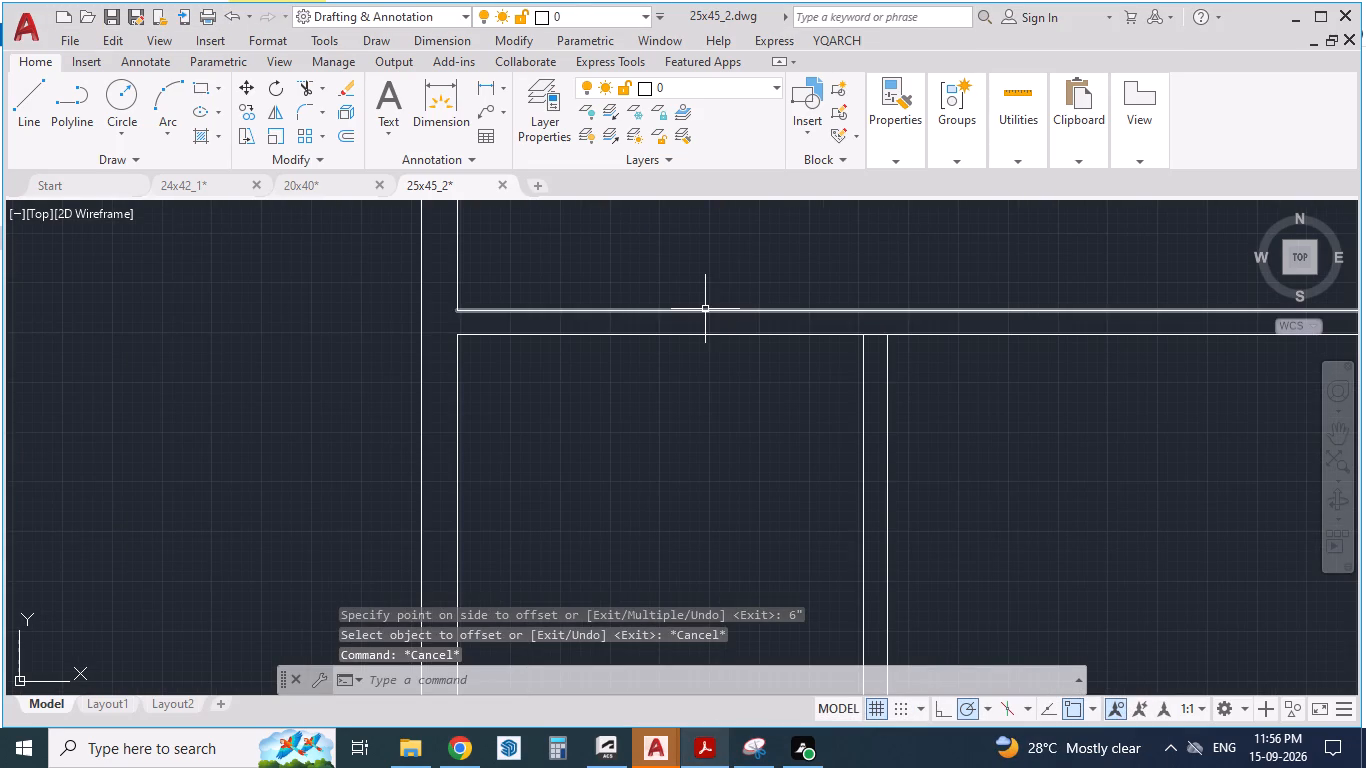
{"action": "left_click", "coordinate": [705, 309]}
{"action": "key", "text": "Delete"}
Offset the lower face of the kitchen–utility cross wall 9" upward to form its new upper face.
{"action": "scroll", "coordinate": [671, 390], "scroll_direction": "down", "scroll_amount": 1}
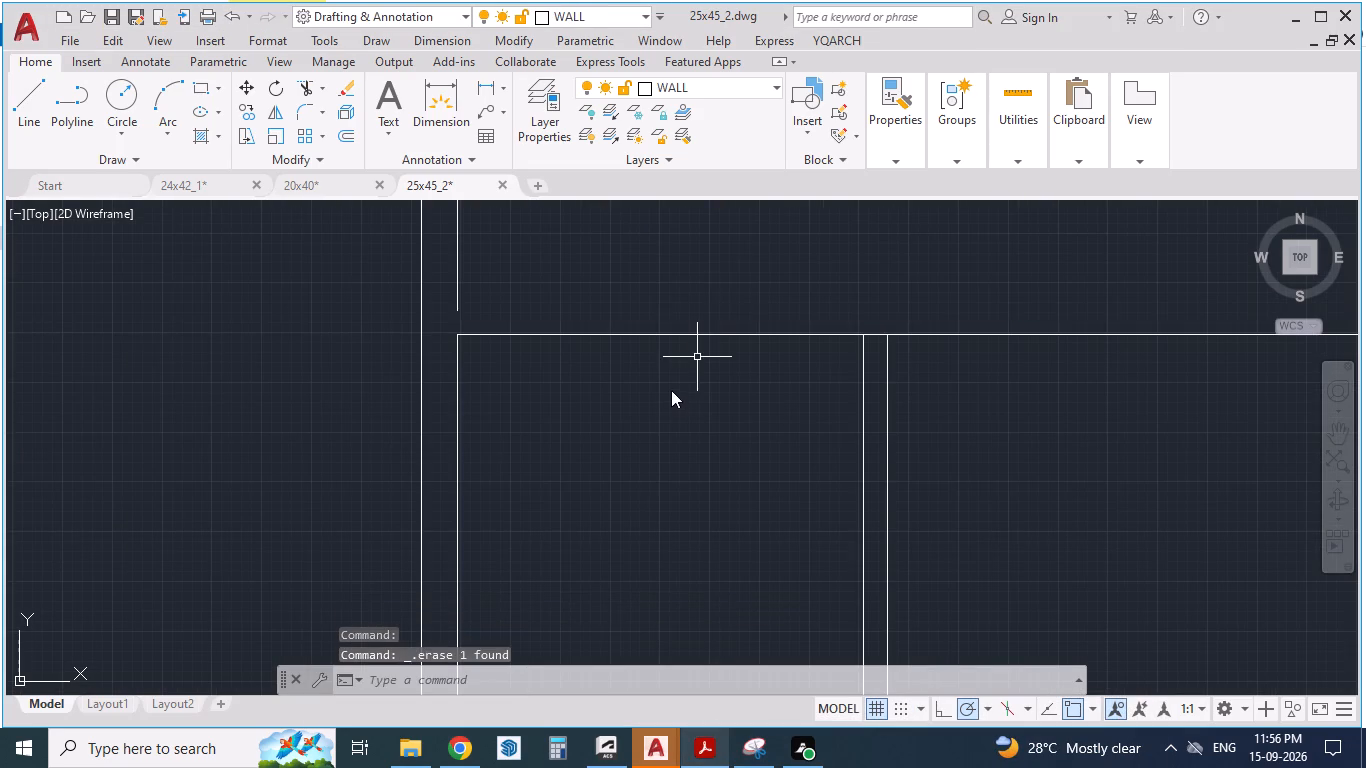
{"action": "key", "text": "o"}
{"action": "key", "text": "Return"}
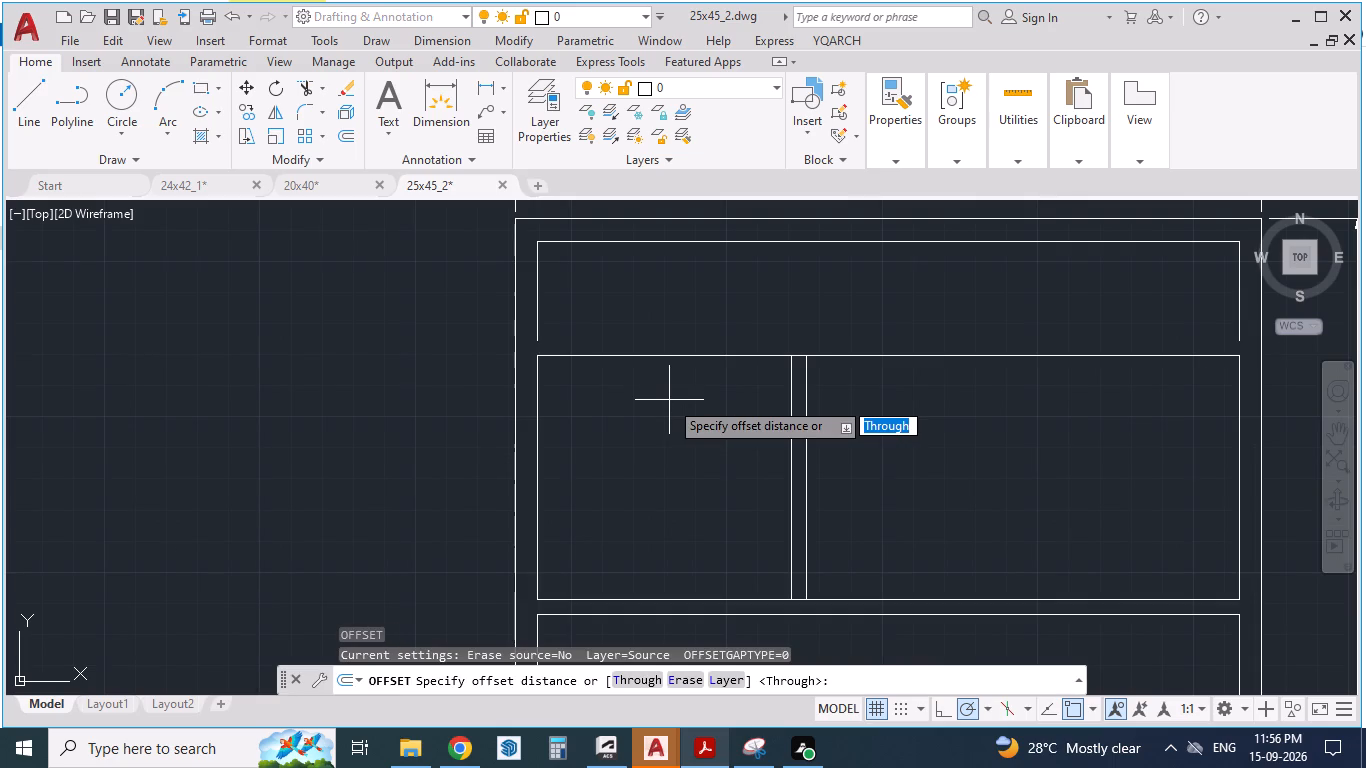
{"action": "type", "text": "9\""}
{"action": "key", "text": "Return"}
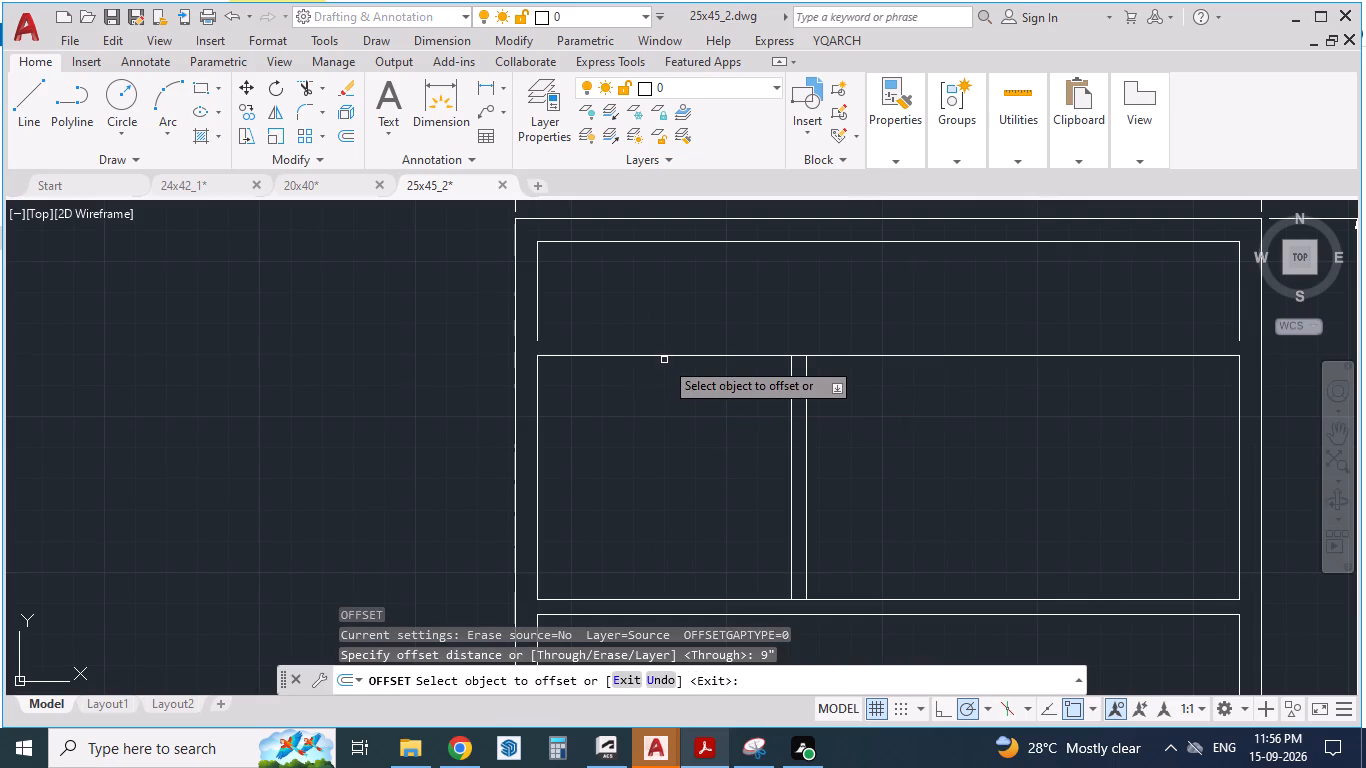
{"action": "left_click", "coordinate": [661, 356]}
{"action": "left_click", "coordinate": [661, 316]}
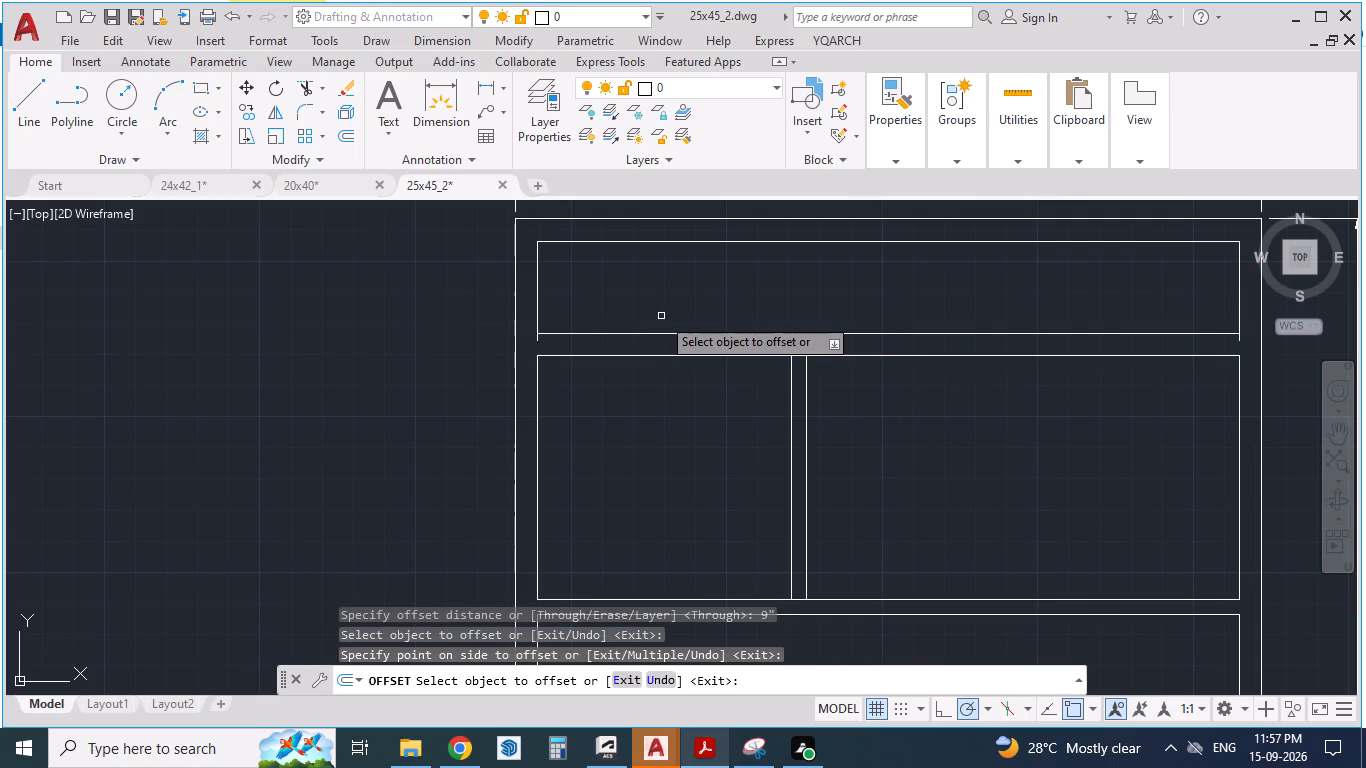
{"action": "key", "text": "Escape"}
{"action": "key", "text": "Escape"}
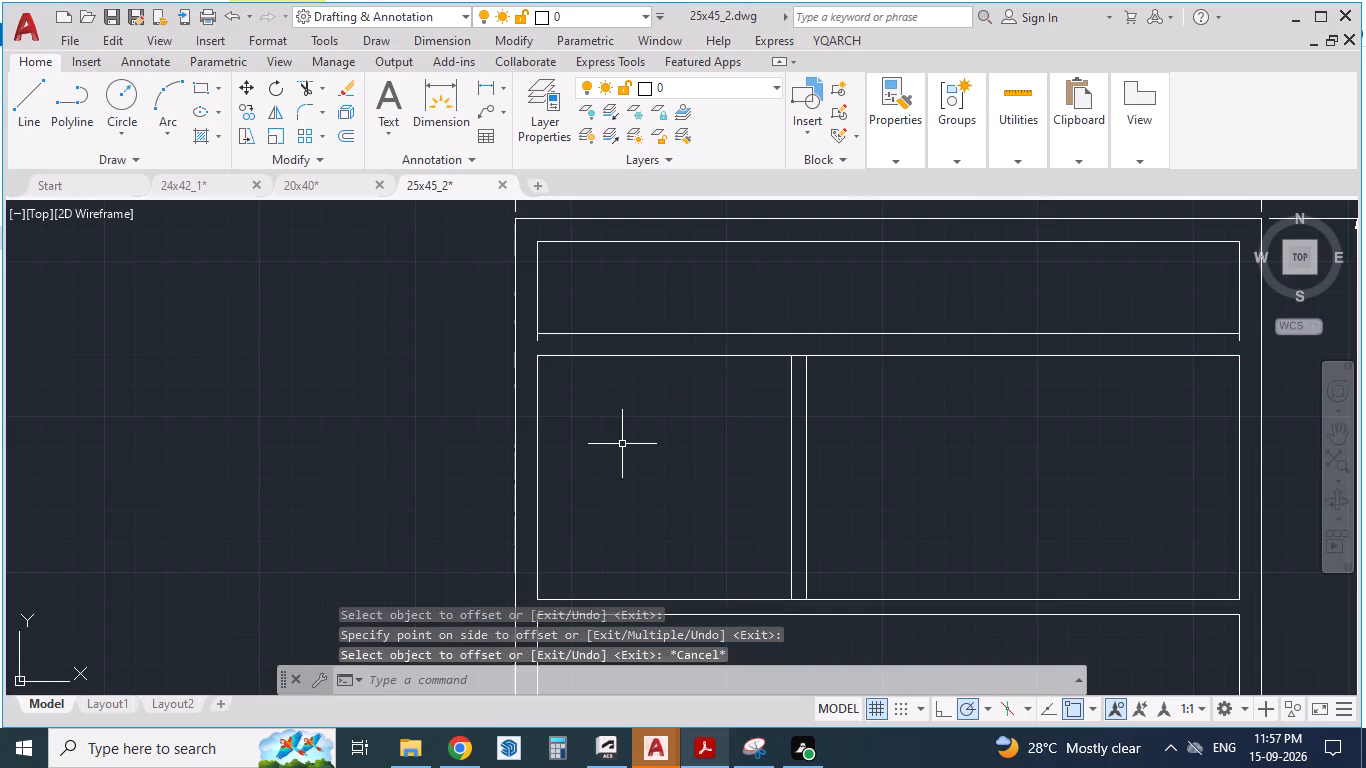
Trim the left and right outer walls' inner lines between the two faces of the kitchen–utility cross wall.
{"action": "scroll", "coordinate": [622, 428], "scroll_direction": "up", "scroll_amount": 1}
{"action": "type", "text": "TR"}
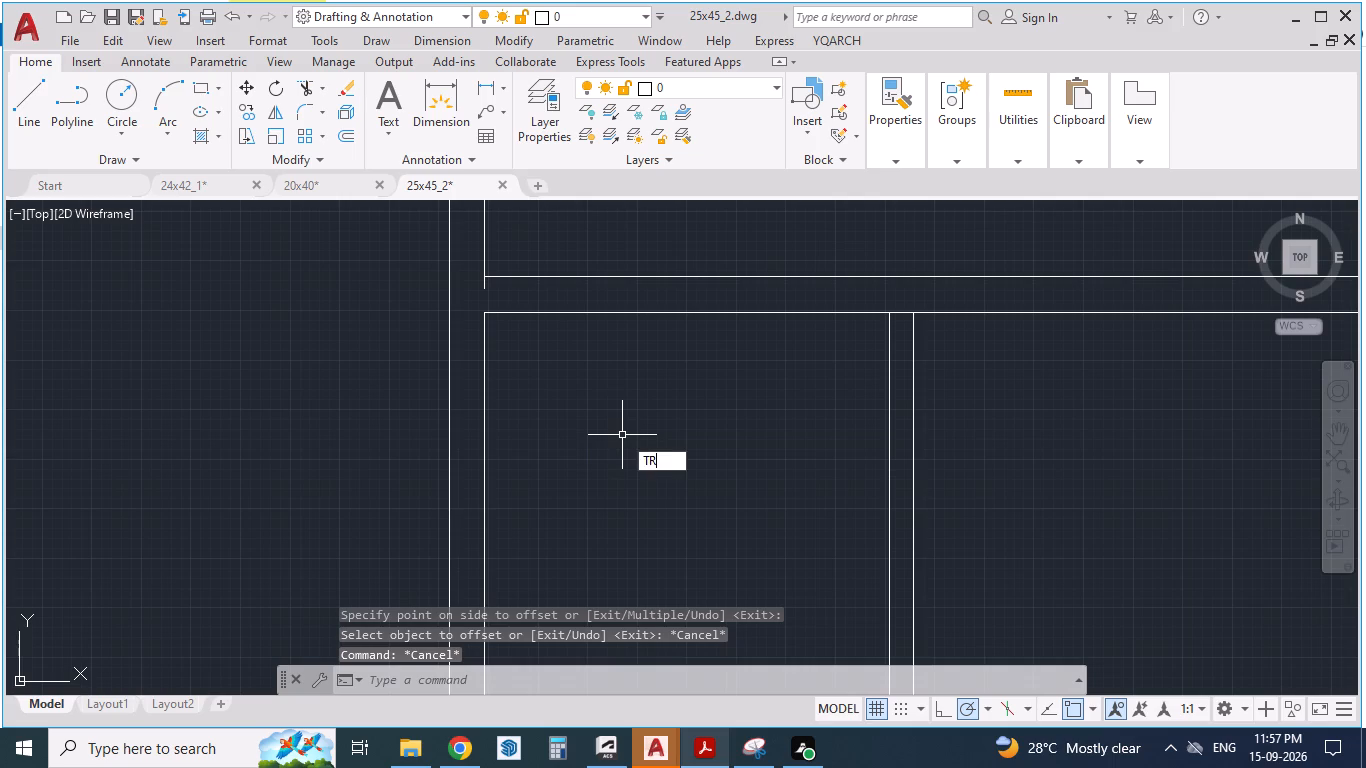
{"action": "key", "text": "Return"}
{"action": "left_click", "coordinate": [486, 290]}
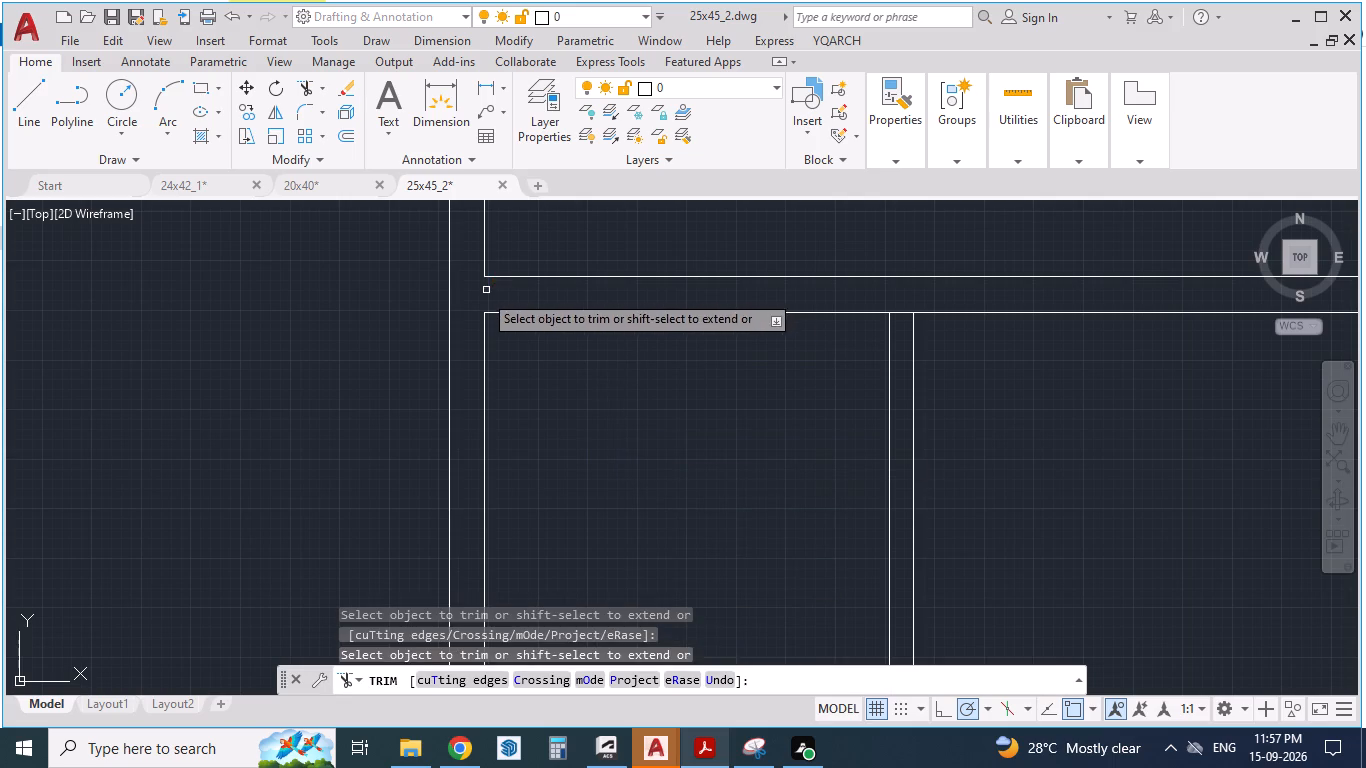
{"action": "scroll", "coordinate": [482, 294], "scroll_direction": "down", "scroll_amount": 2}
{"action": "scroll", "coordinate": [918, 298], "scroll_direction": "up", "scroll_amount": 1}
{"action": "left_click", "coordinate": [920, 291]}
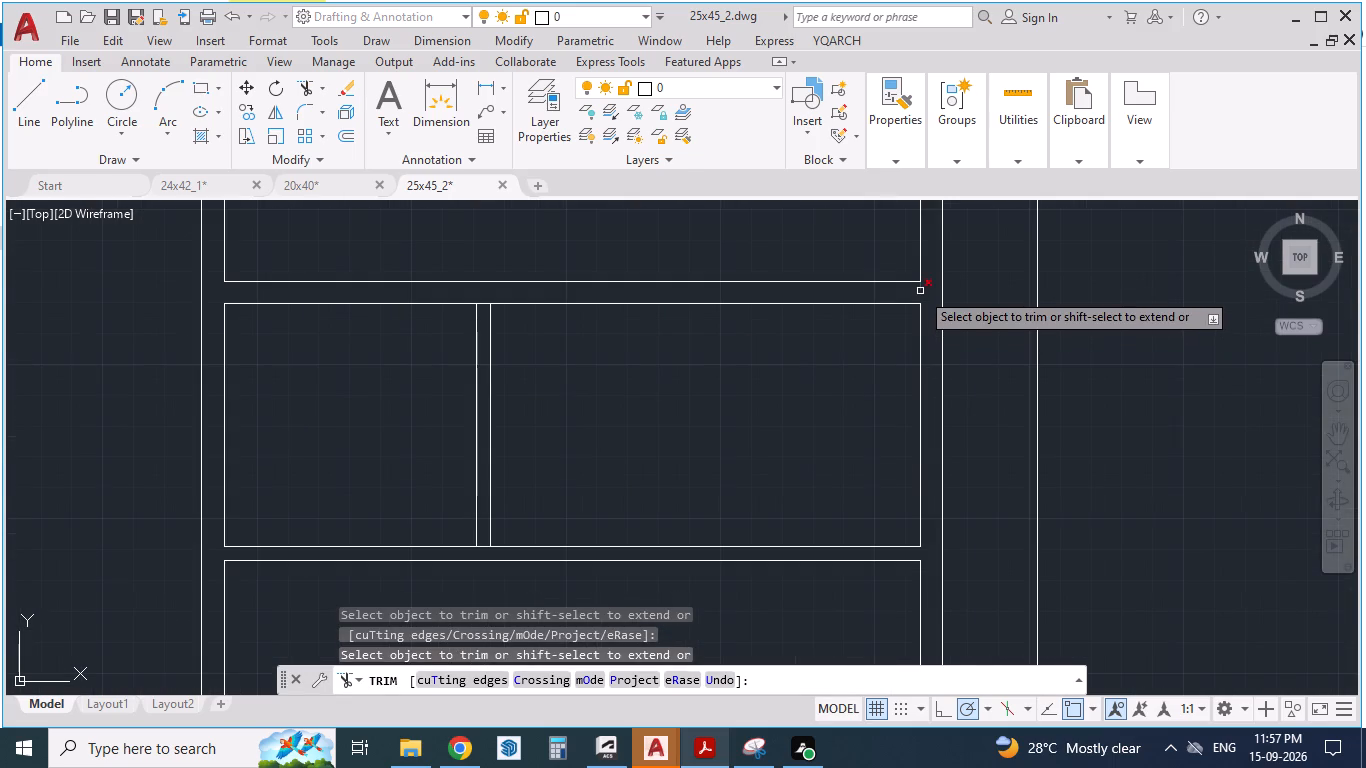
Trim the kitchen's upper and lower cross-wall faces between the two lines of the kitchen–puja partition.
{"action": "scroll", "coordinate": [919, 292], "scroll_direction": "down", "scroll_amount": 1}
{"action": "scroll", "coordinate": [611, 305], "scroll_direction": "up", "scroll_amount": 2}
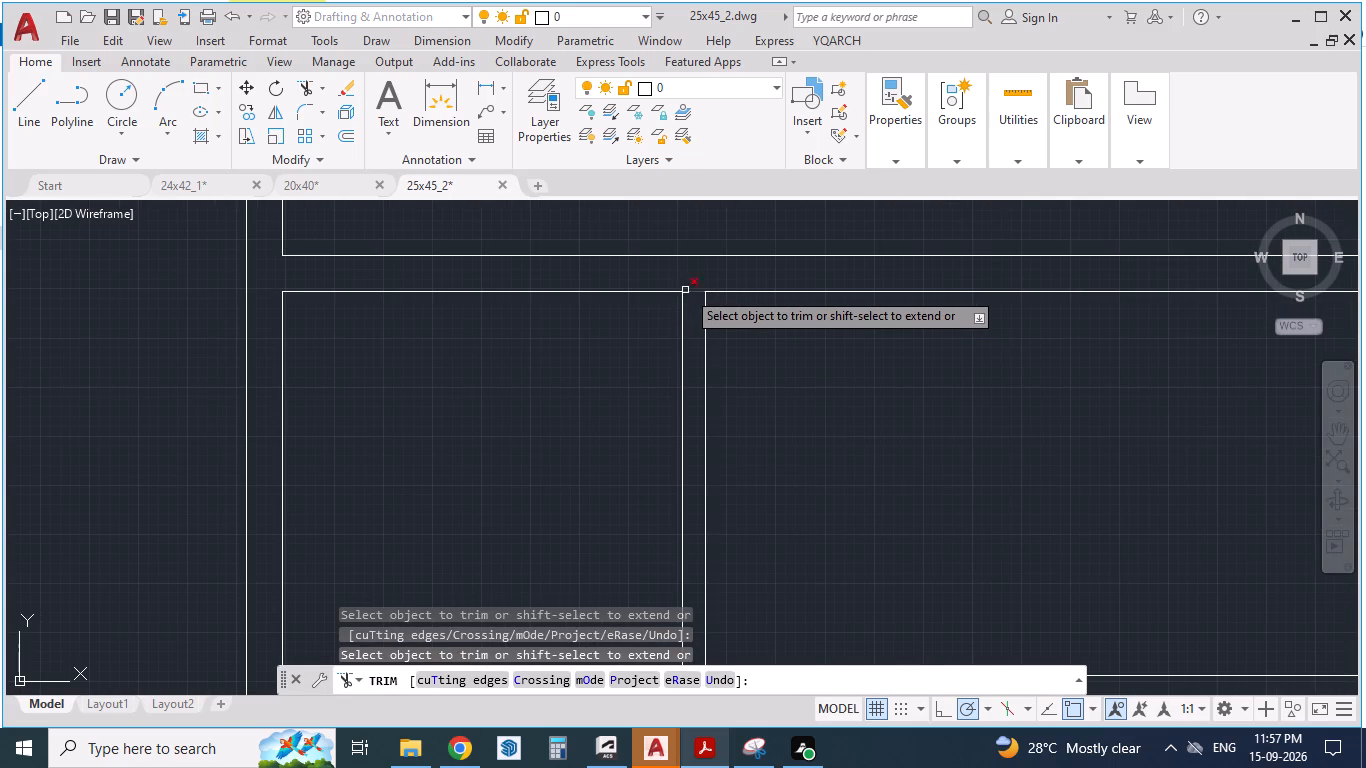
{"action": "left_click", "coordinate": [688, 294]}
{"action": "scroll", "coordinate": [689, 291], "scroll_direction": "down", "scroll_amount": 2}
{"action": "scroll", "coordinate": [692, 498], "scroll_direction": "up", "scroll_amount": 2}
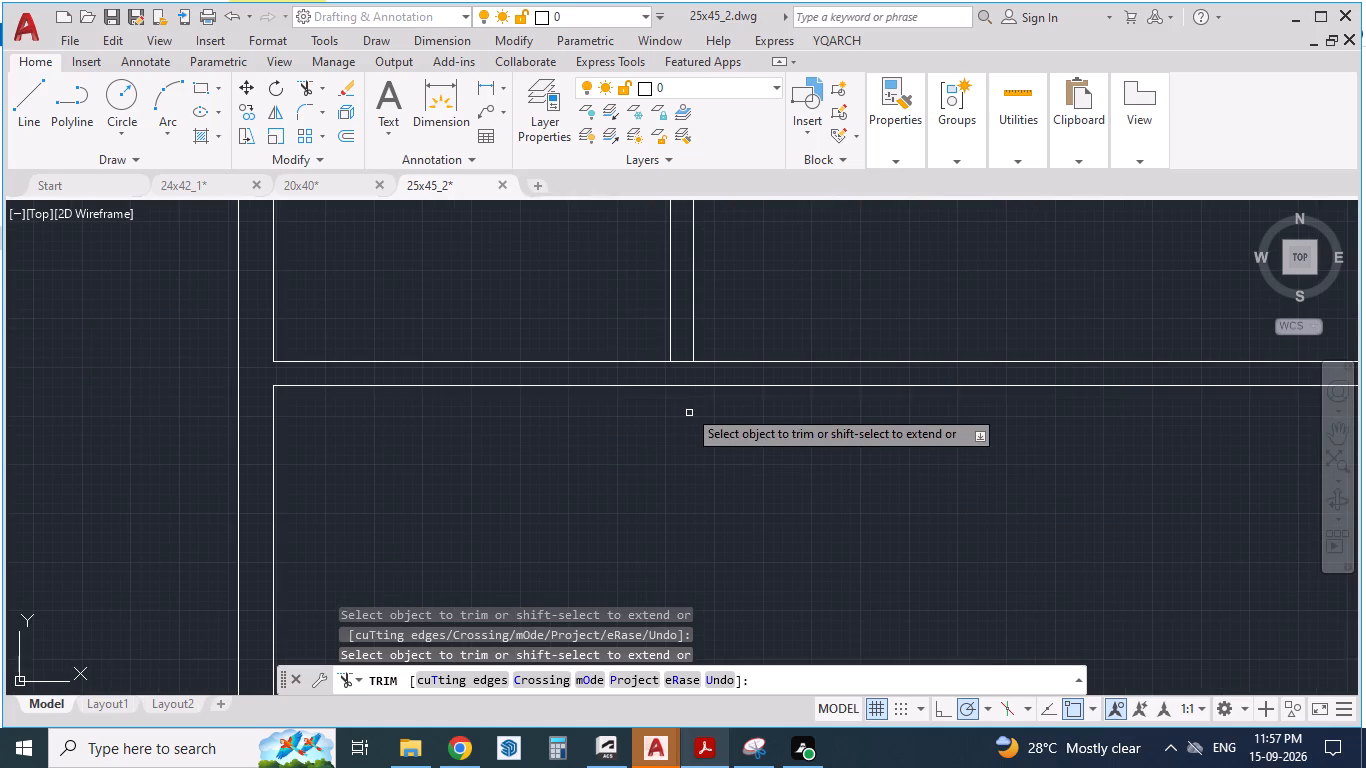
{"action": "left_click", "coordinate": [682, 364]}
{"action": "key", "text": "Escape"}
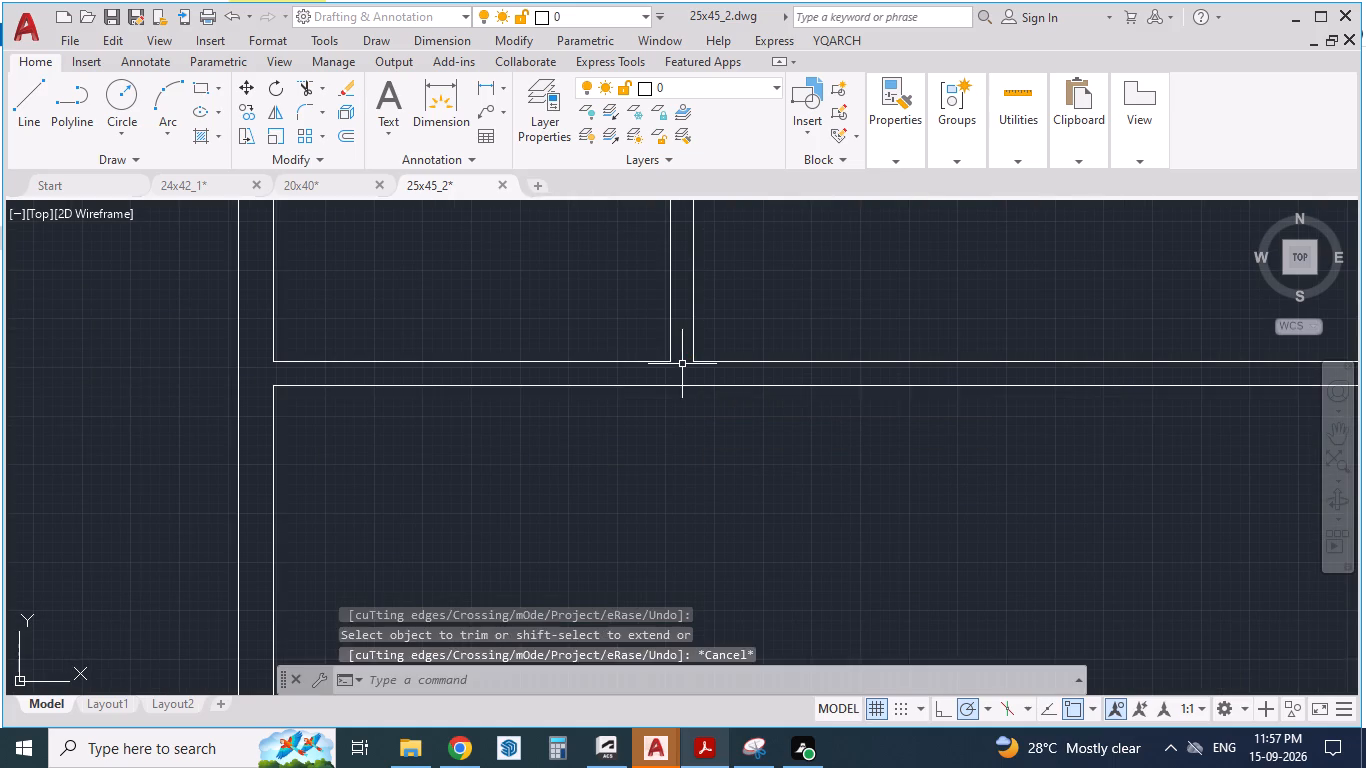
{"action": "key", "text": "Escape"}
Dimension the kitchen's closed space on all four sides with the YQArch closed-space dimensioning command.
{"action": "scroll", "coordinate": [656, 421], "scroll_direction": "down", "scroll_amount": 2}
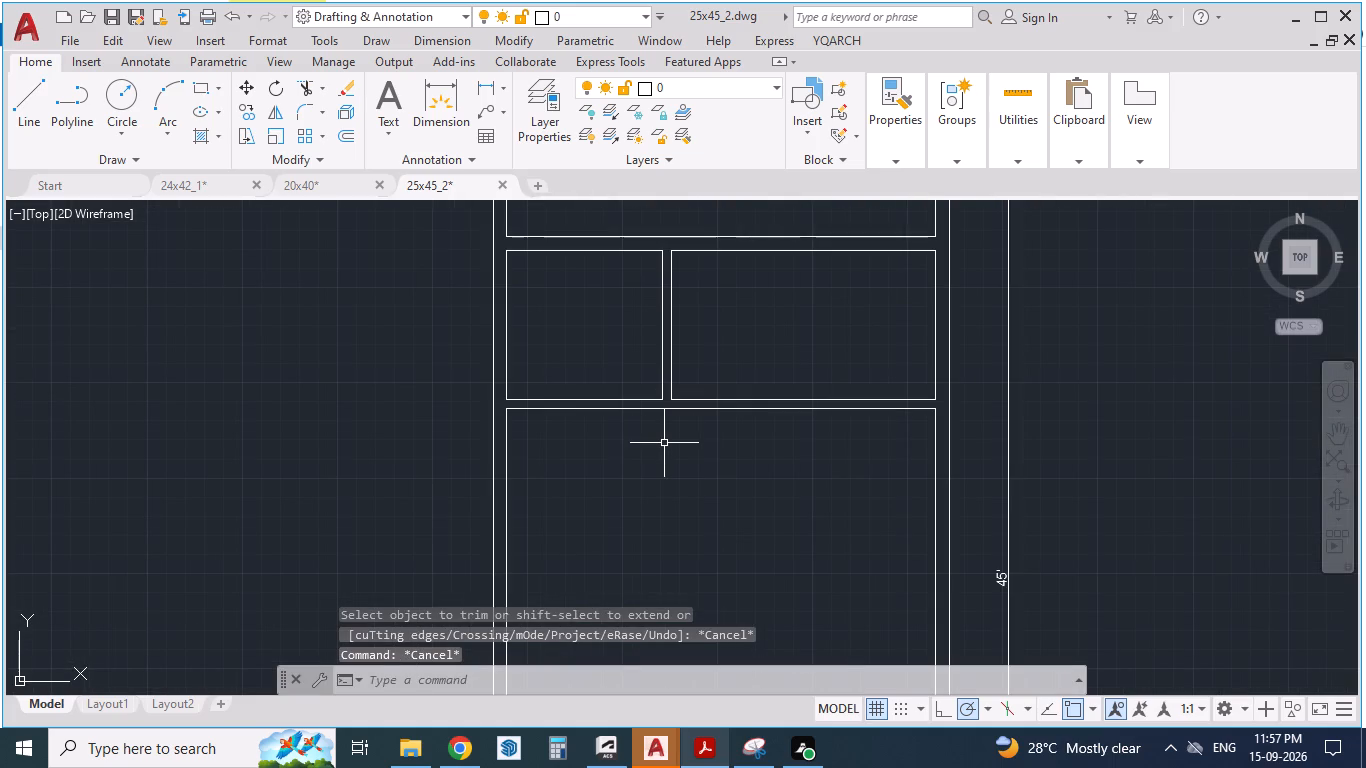
{"action": "type", "text": "DDZ"}
{"action": "key", "text": "Return"}
{"action": "left_click", "coordinate": [609, 350]}
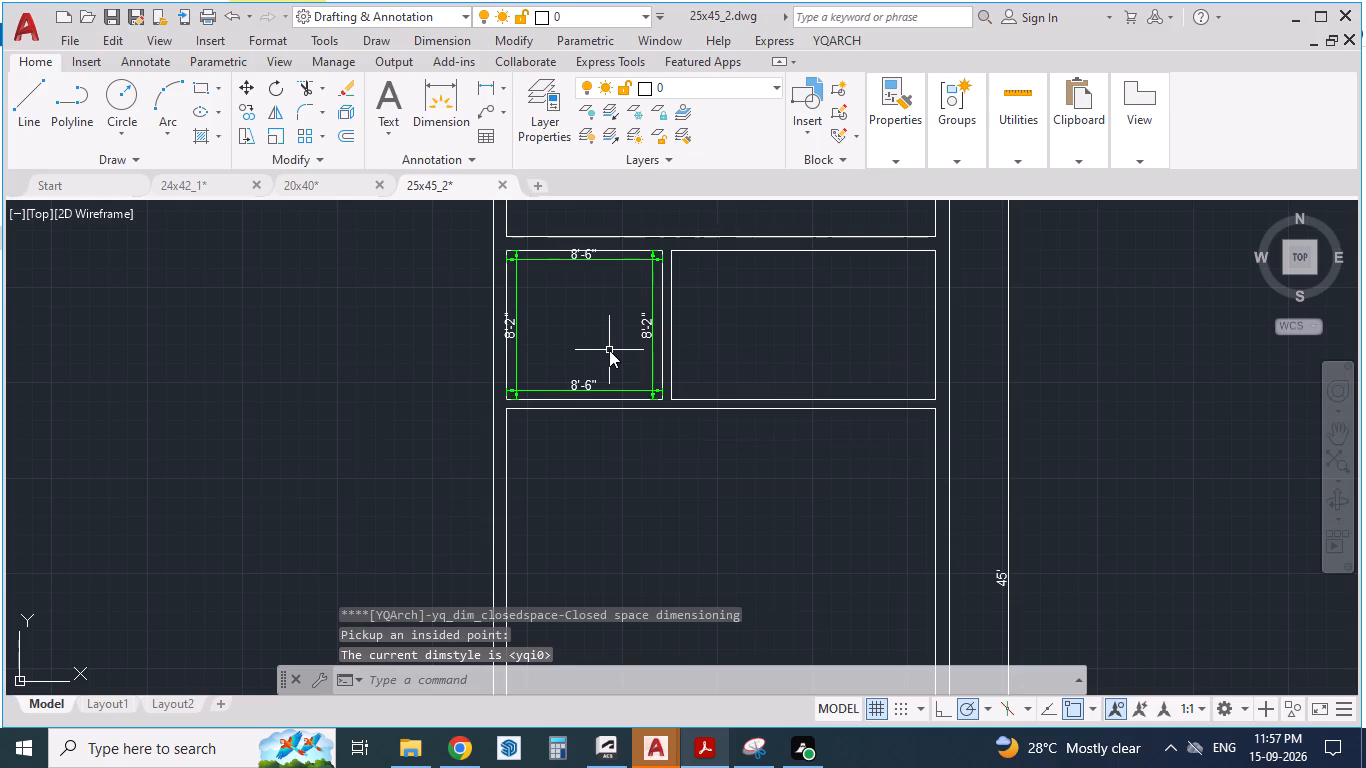
Examine the puja and Bedroom-1 sizes and wall positions in the PDF reference, and return to the drawing.
{"action": "left_click", "coordinate": [714, 743]}
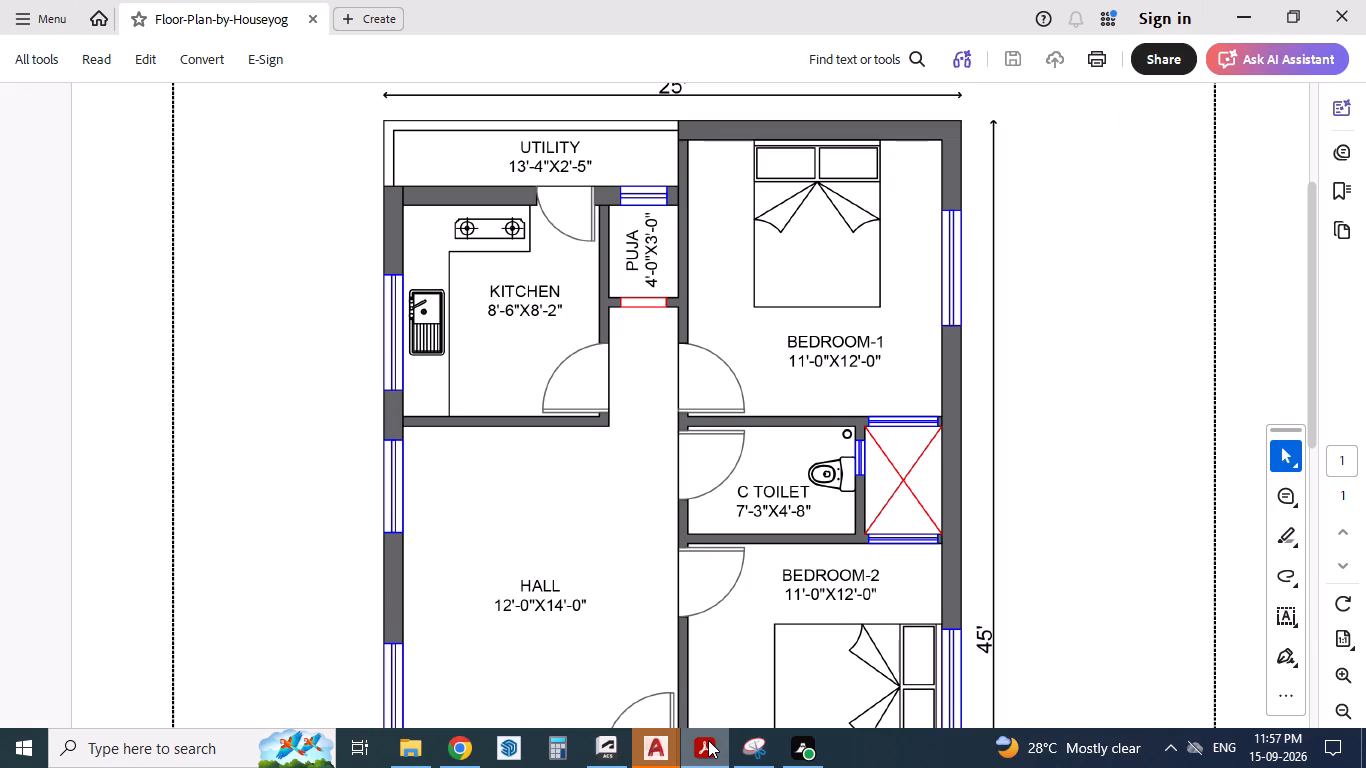
{"action": "left_click", "coordinate": [708, 740]}
{"action": "left_click", "coordinate": [708, 740]}
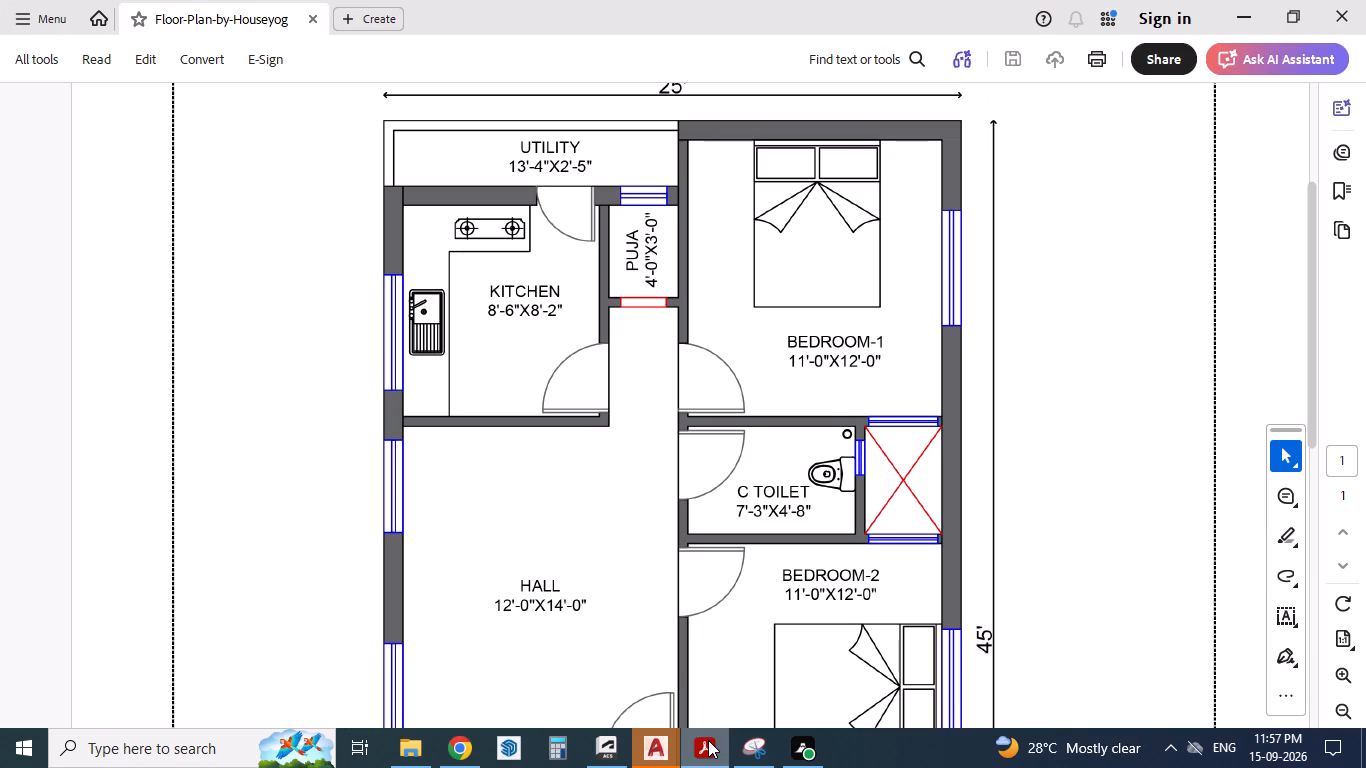
{"action": "left_click", "coordinate": [708, 740]}
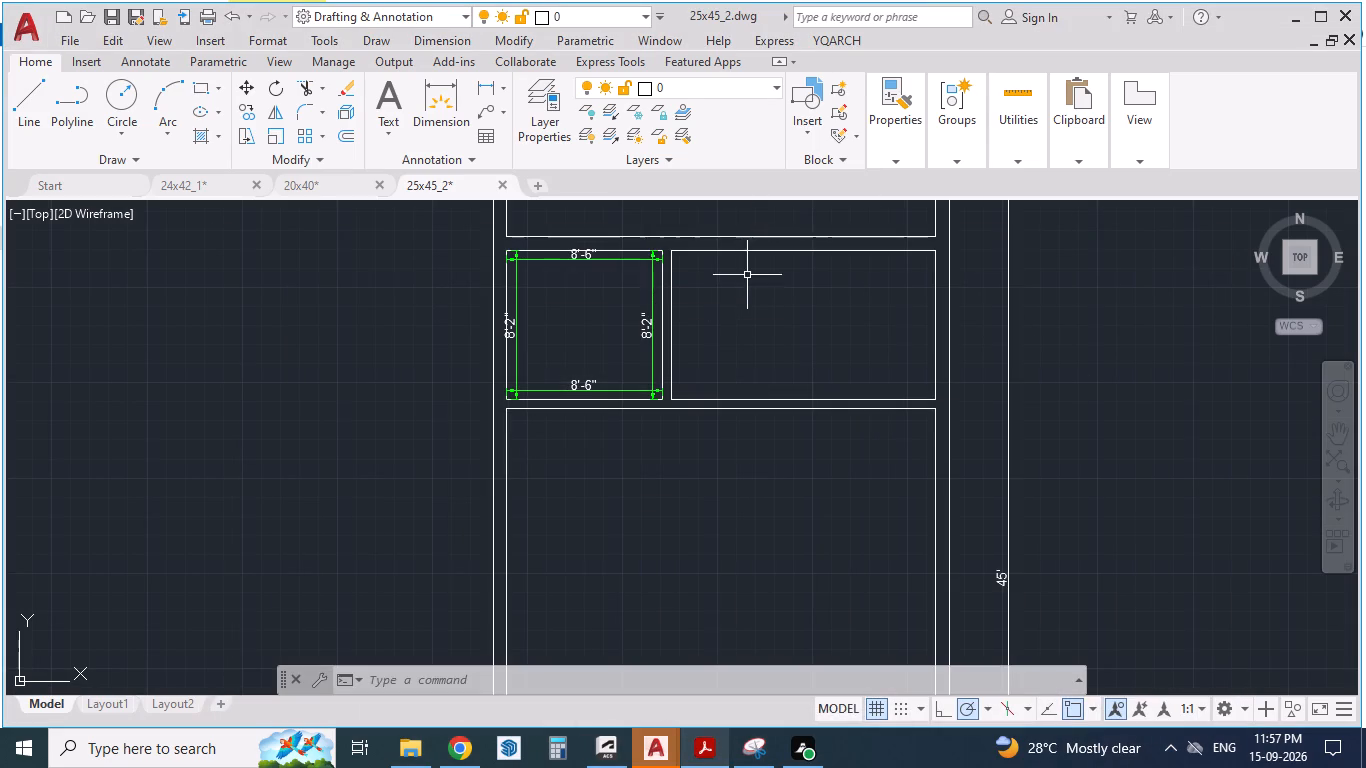
{"action": "scroll", "coordinate": [723, 256], "scroll_direction": "up", "scroll_amount": 1}
{"action": "scroll", "coordinate": [721, 338], "scroll_direction": "down", "scroll_amount": 1}
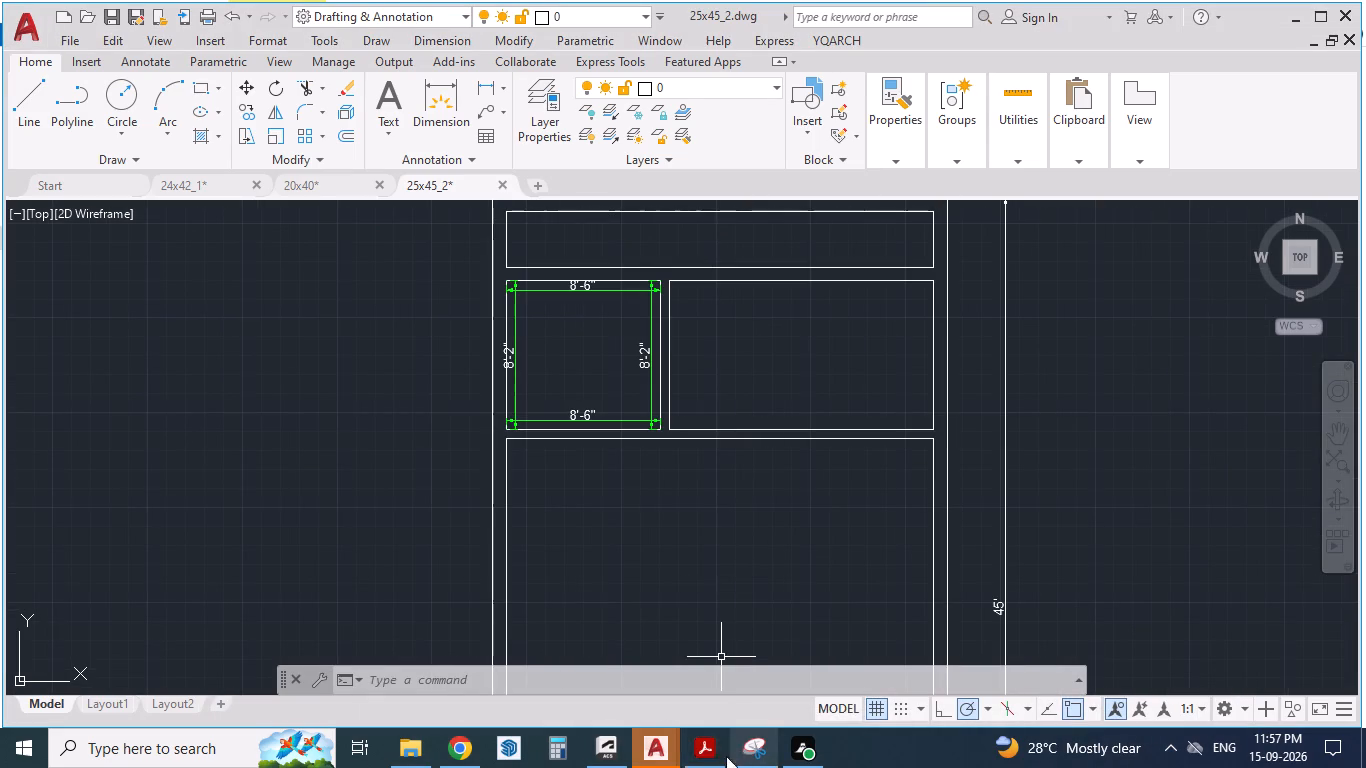
{"action": "left_click", "coordinate": [704, 747]}
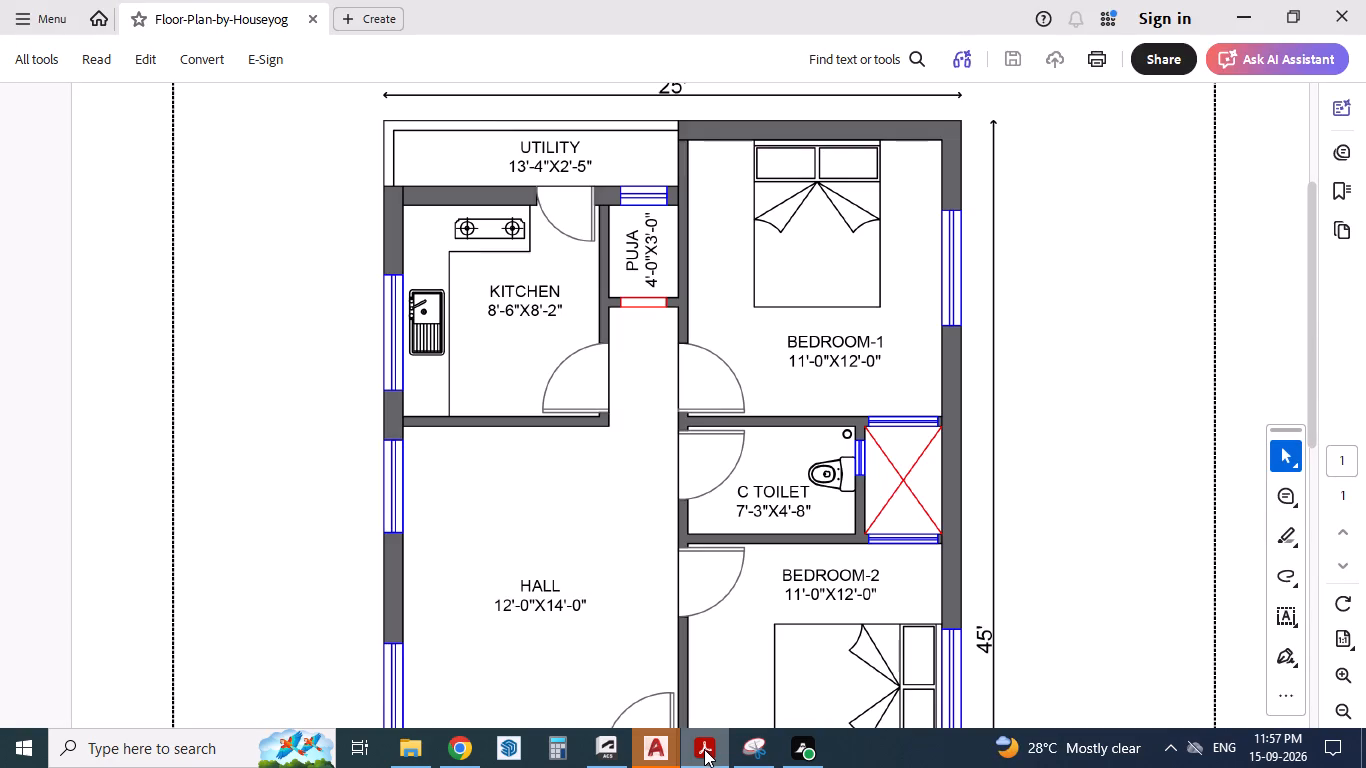
{"action": "left_click", "coordinate": [705, 751]}
Offset the right outer wall's inner line 11' inward beside the kitchen, and offset the new line 6" further left to form the puja–bedroom partition.
{"action": "scroll", "coordinate": [798, 382], "scroll_direction": "up", "scroll_amount": 1}
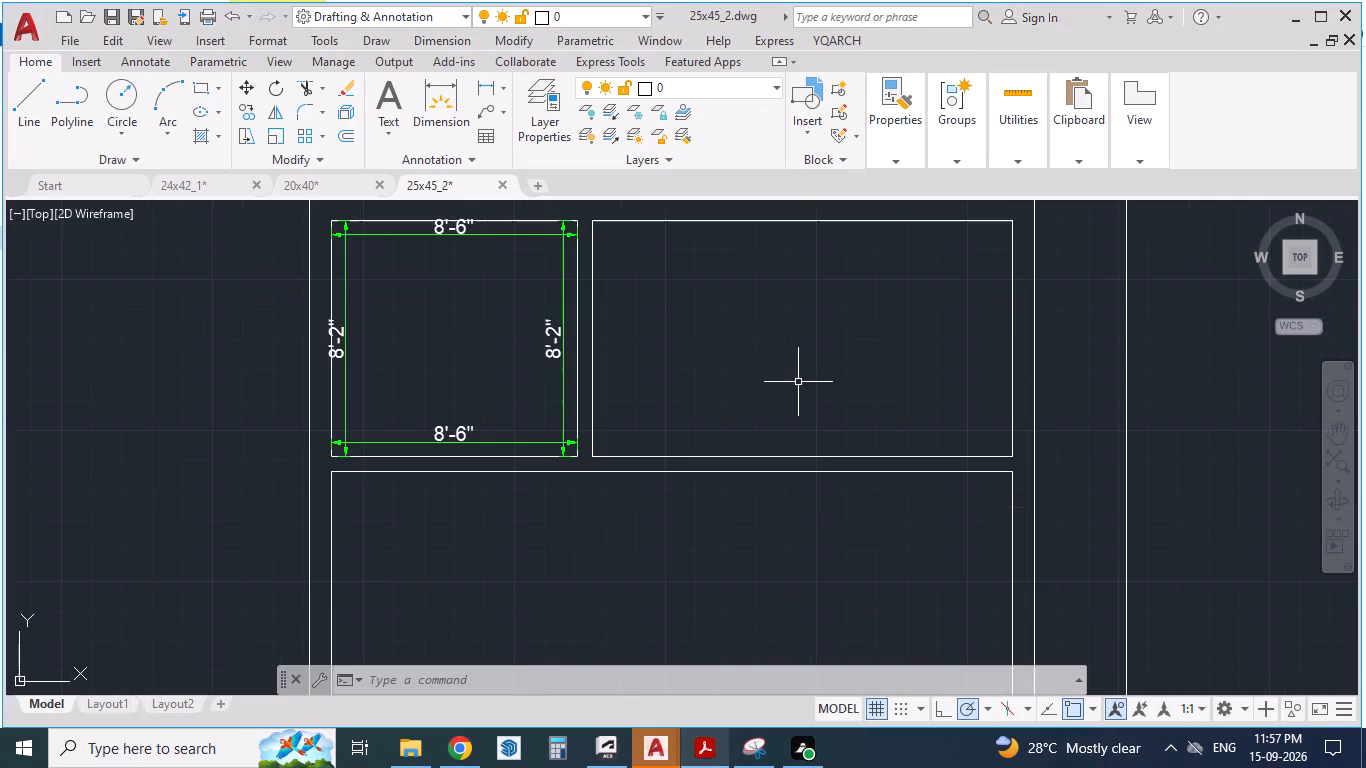
{"action": "key", "text": "Escape"}
{"action": "key", "text": "Escape"}
{"action": "key", "text": "o"}
{"action": "key", "text": "Return"}
{"action": "type", "text": "11'"}
{"action": "key", "text": "Return"}
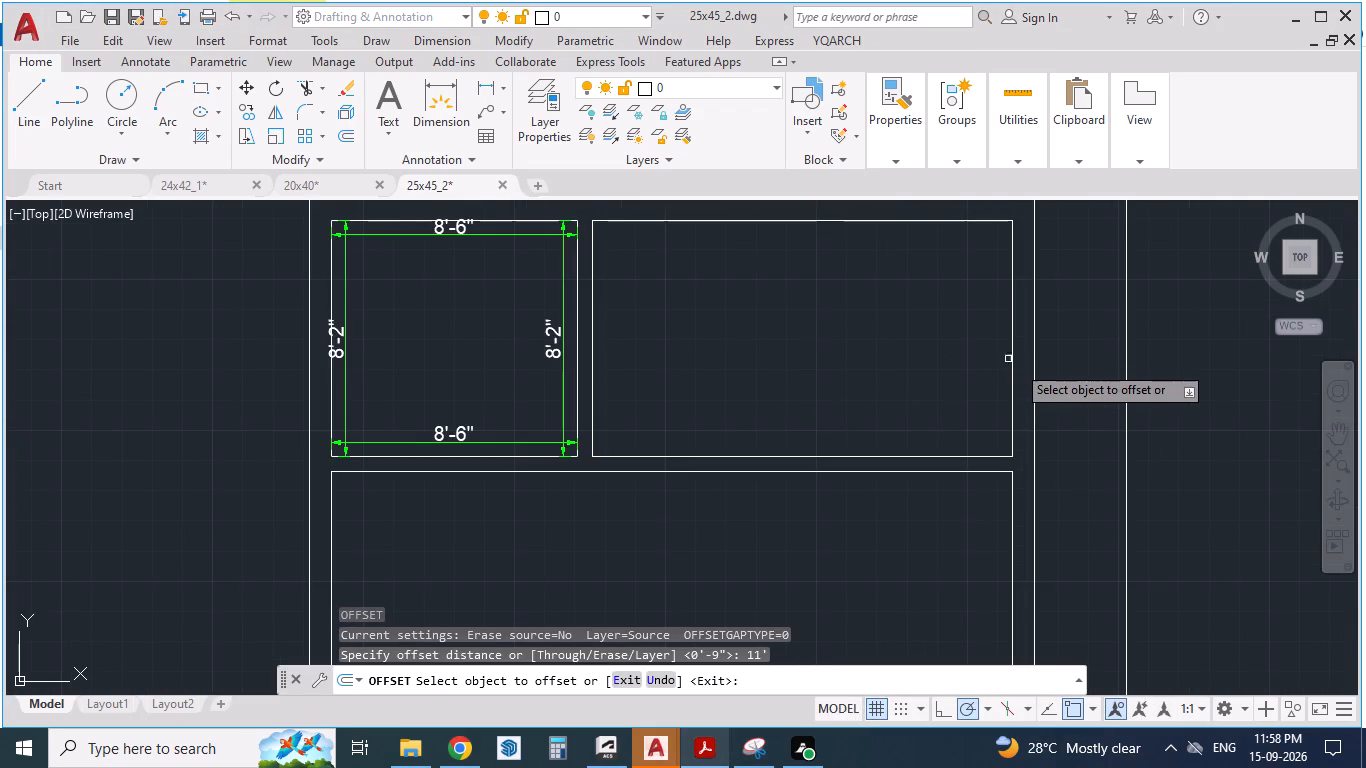
{"action": "left_click", "coordinate": [1012, 366]}
{"action": "left_click", "coordinate": [876, 359]}
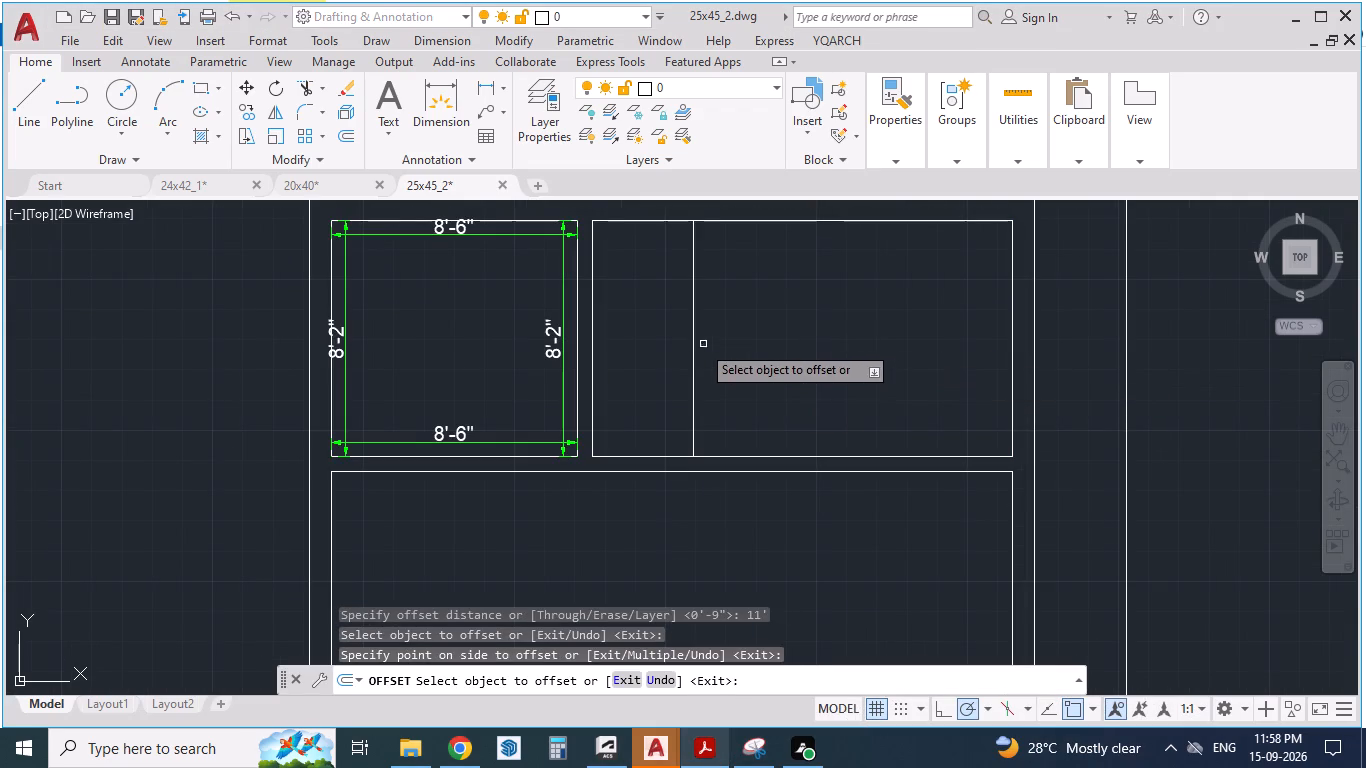
{"action": "left_click", "coordinate": [693, 344]}
{"action": "type", "text": "6\""}
{"action": "key", "text": "Return"}
{"action": "key", "text": "Escape"}
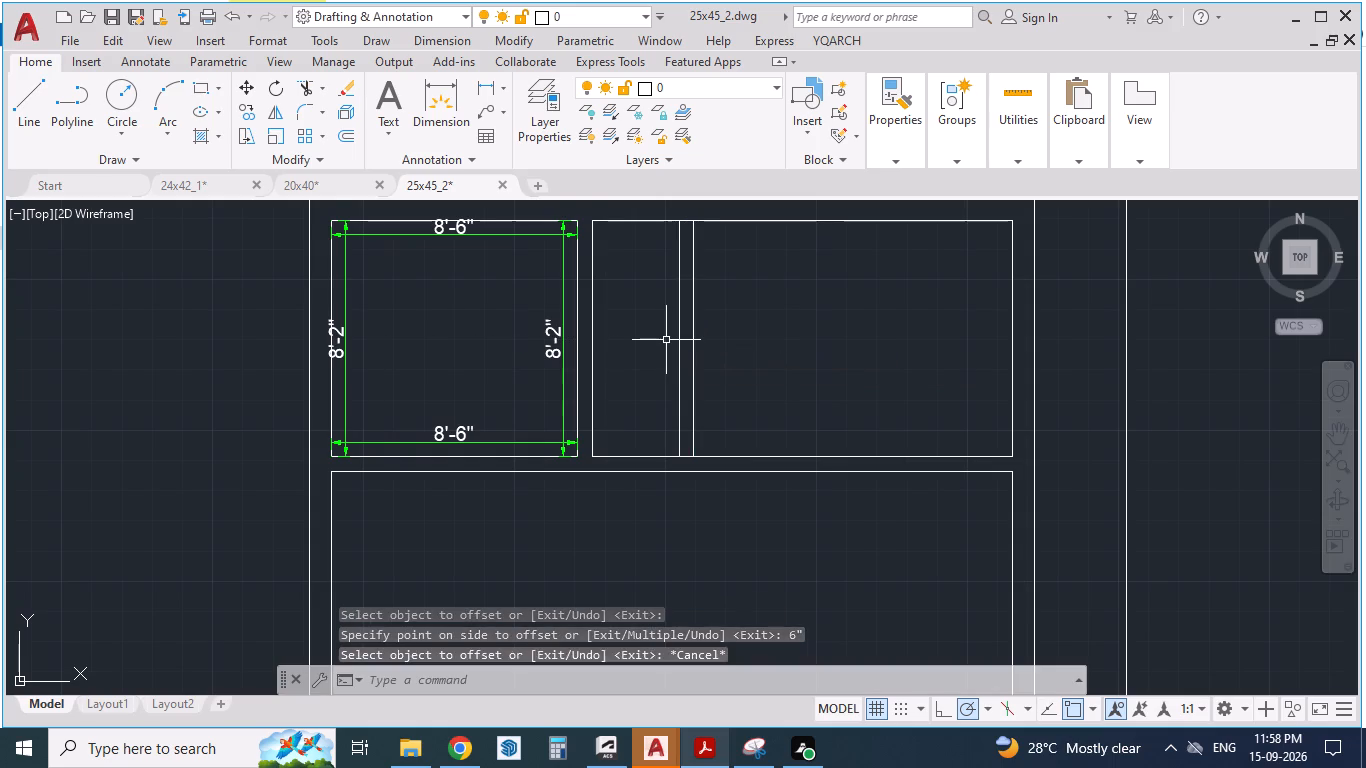
{"action": "key", "text": "Escape"}
Trim the upper and lower cross-wall faces between the two lines of the new puja–bedroom partition.
{"action": "scroll", "coordinate": [666, 340], "scroll_direction": "down", "scroll_amount": 1}
{"action": "scroll", "coordinate": [624, 297], "scroll_direction": "up", "scroll_amount": 2}
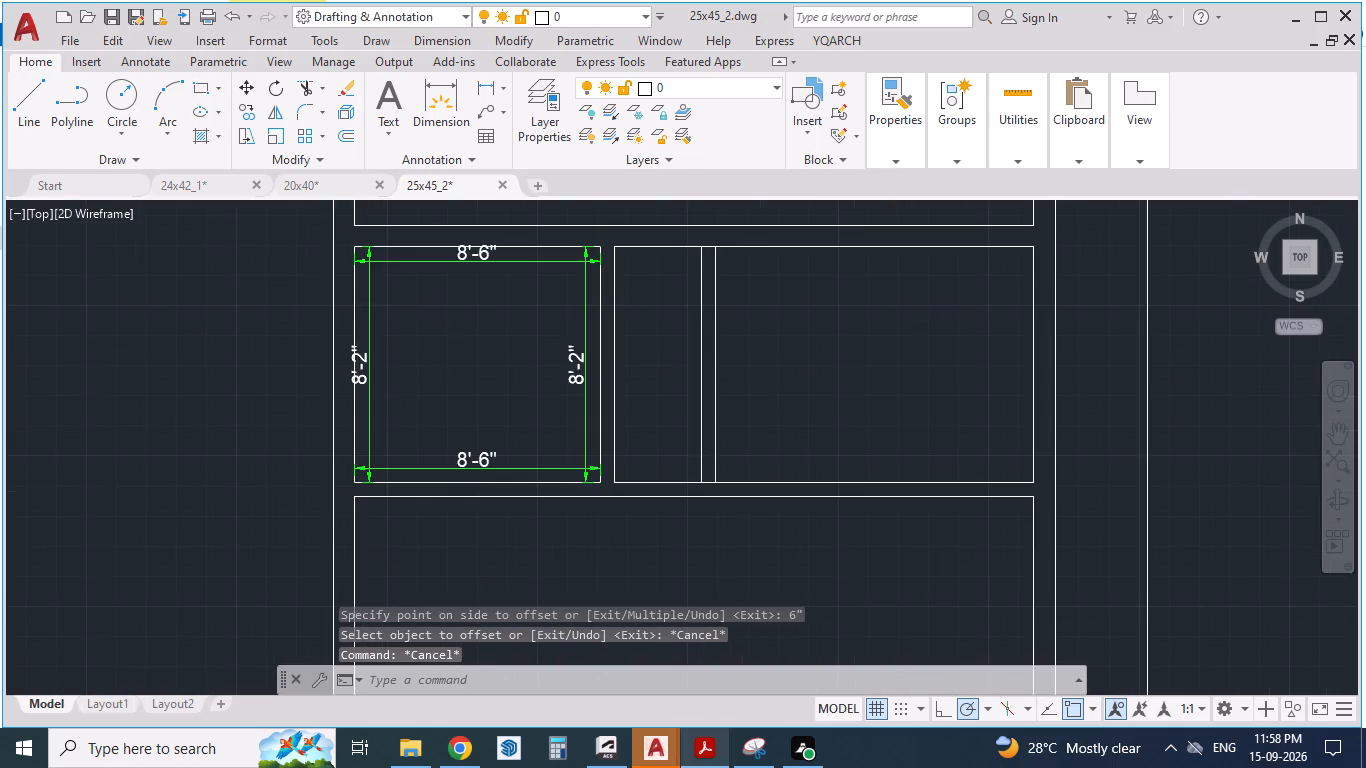
{"action": "scroll", "coordinate": [659, 293], "scroll_direction": "down", "scroll_amount": 1}
{"action": "type", "text": "TR"}
{"action": "key", "text": "Return"}
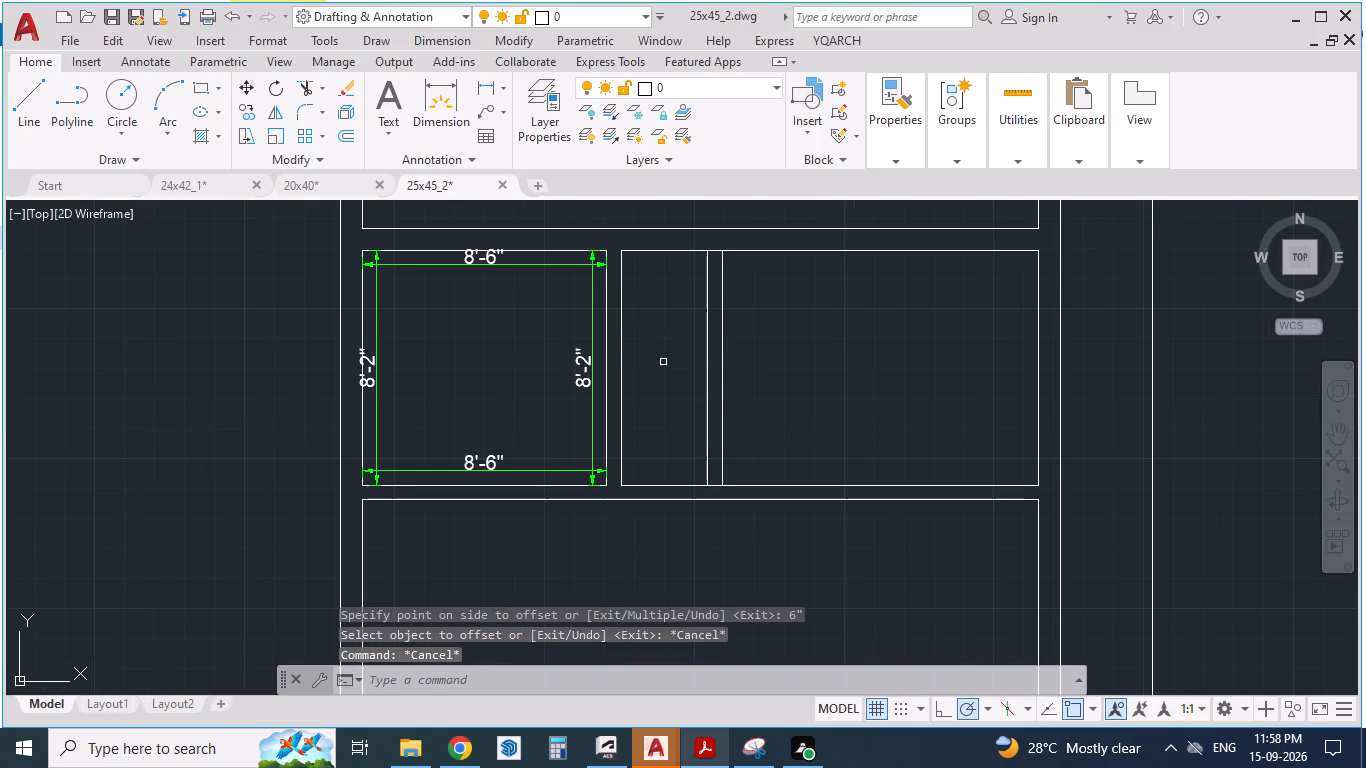
{"action": "scroll", "coordinate": [730, 262], "scroll_direction": "up", "scroll_amount": 1}
{"action": "left_click", "coordinate": [704, 240]}
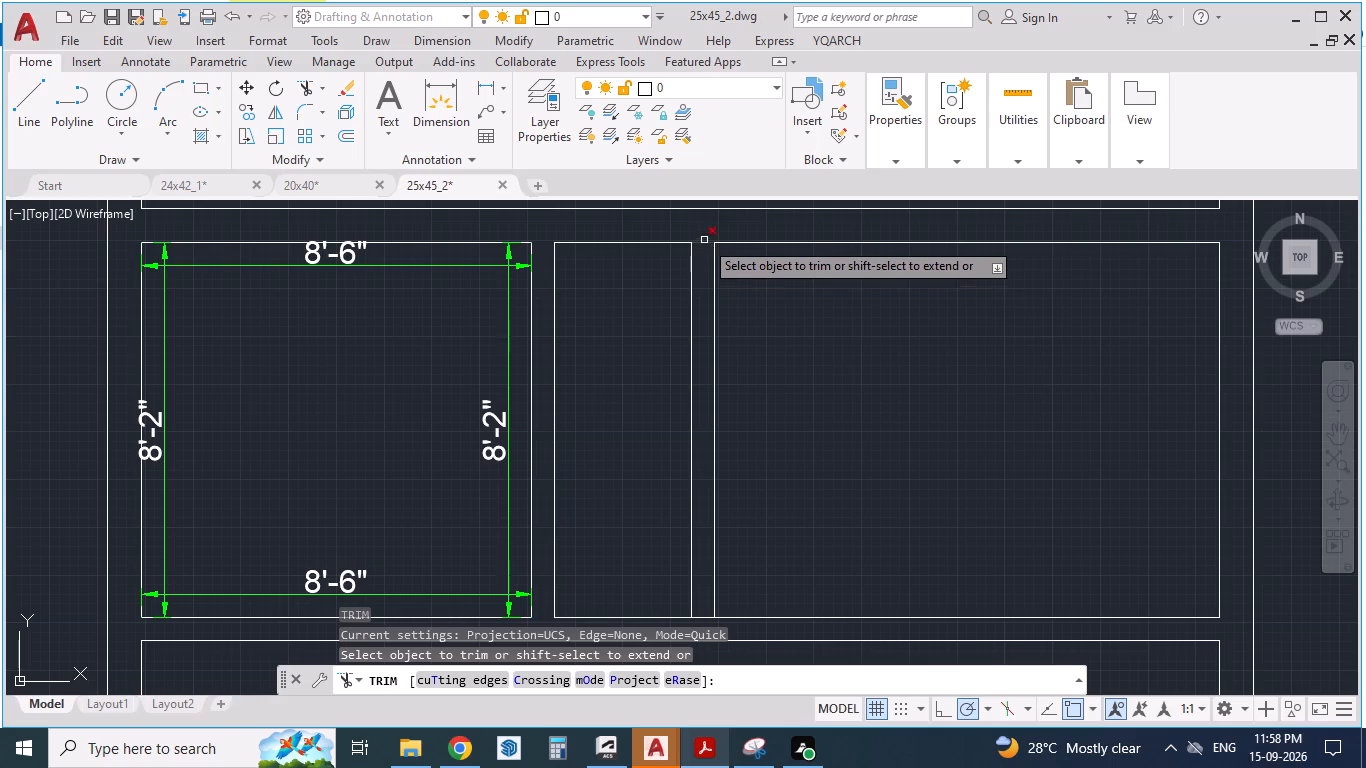
{"action": "left_click", "coordinate": [699, 255]}
{"action": "scroll", "coordinate": [699, 255], "scroll_direction": "down", "scroll_amount": 2}
{"action": "scroll", "coordinate": [706, 373], "scroll_direction": "up", "scroll_amount": 2}
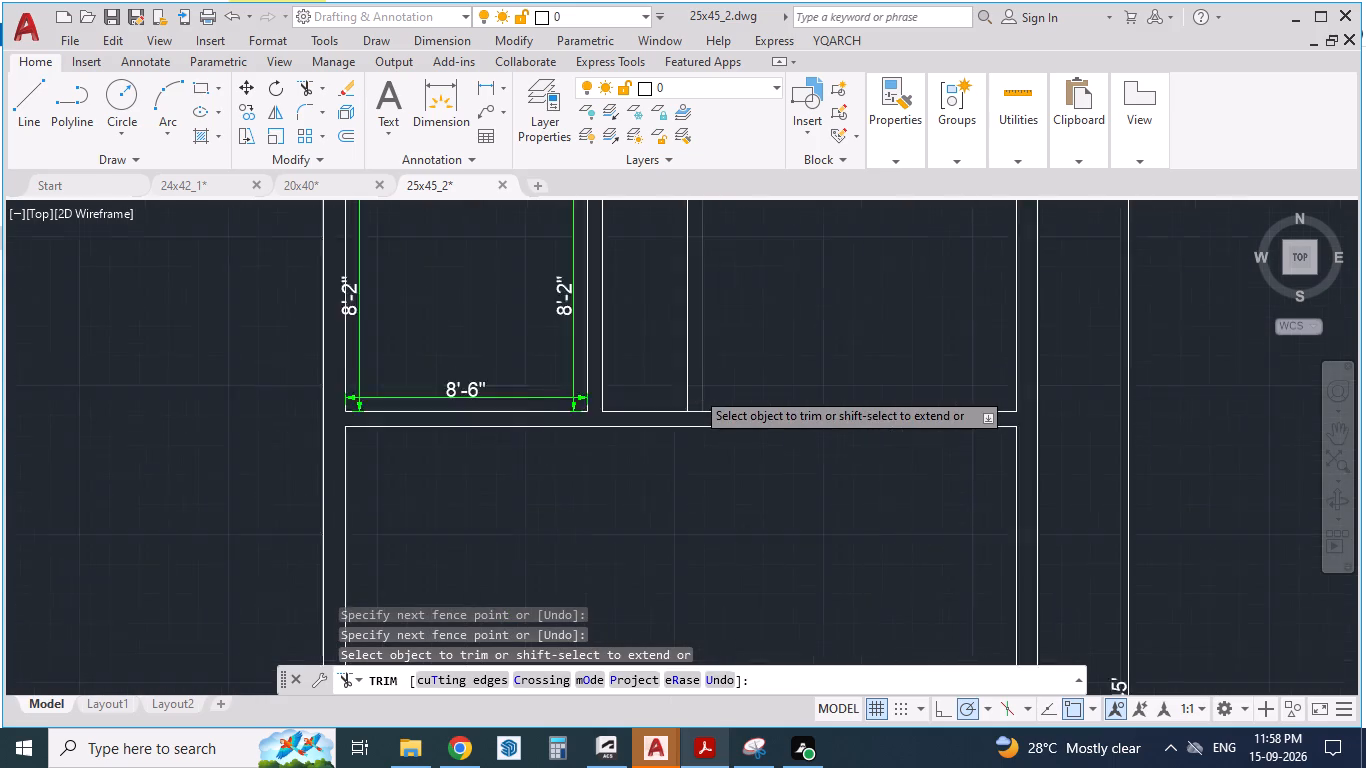
{"action": "scroll", "coordinate": [694, 396], "scroll_direction": "up", "scroll_amount": 1}
{"action": "left_click", "coordinate": [691, 428]}
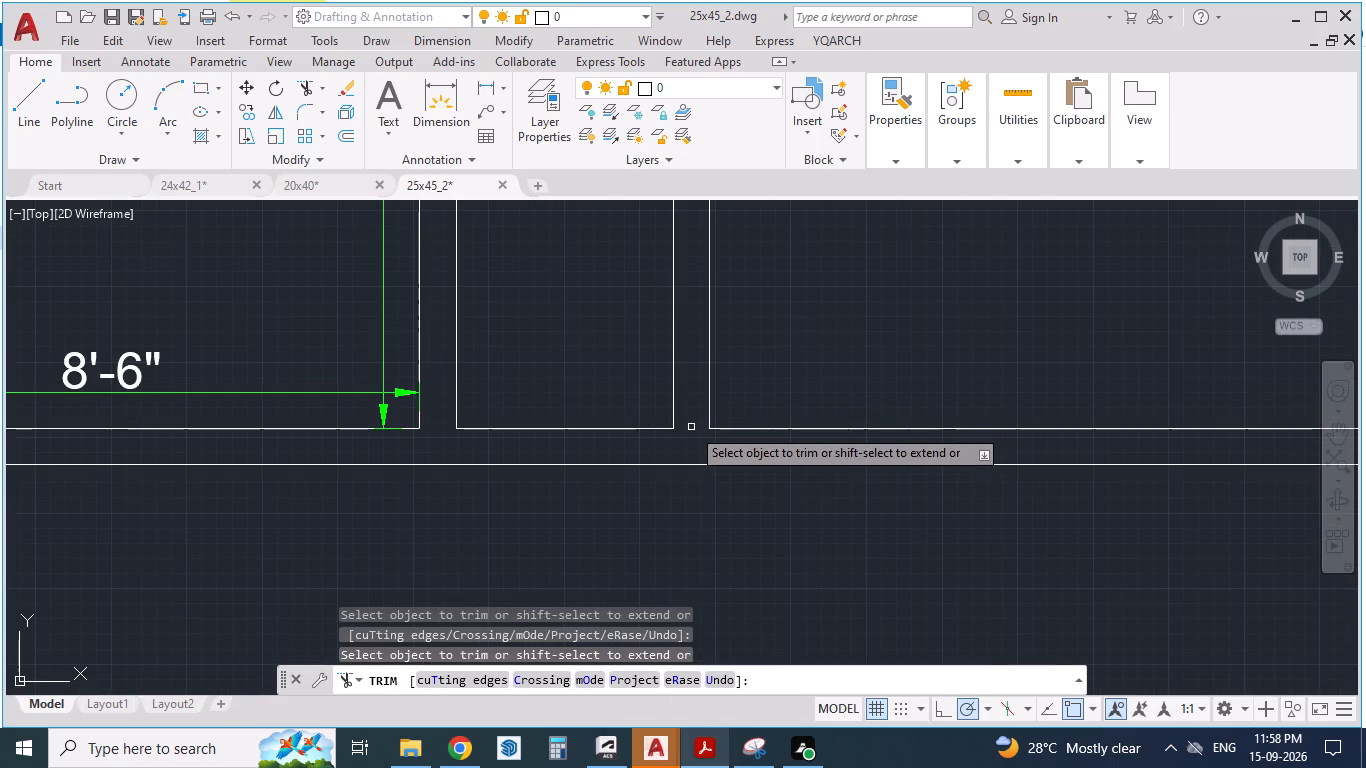
{"action": "key", "text": "Escape"}
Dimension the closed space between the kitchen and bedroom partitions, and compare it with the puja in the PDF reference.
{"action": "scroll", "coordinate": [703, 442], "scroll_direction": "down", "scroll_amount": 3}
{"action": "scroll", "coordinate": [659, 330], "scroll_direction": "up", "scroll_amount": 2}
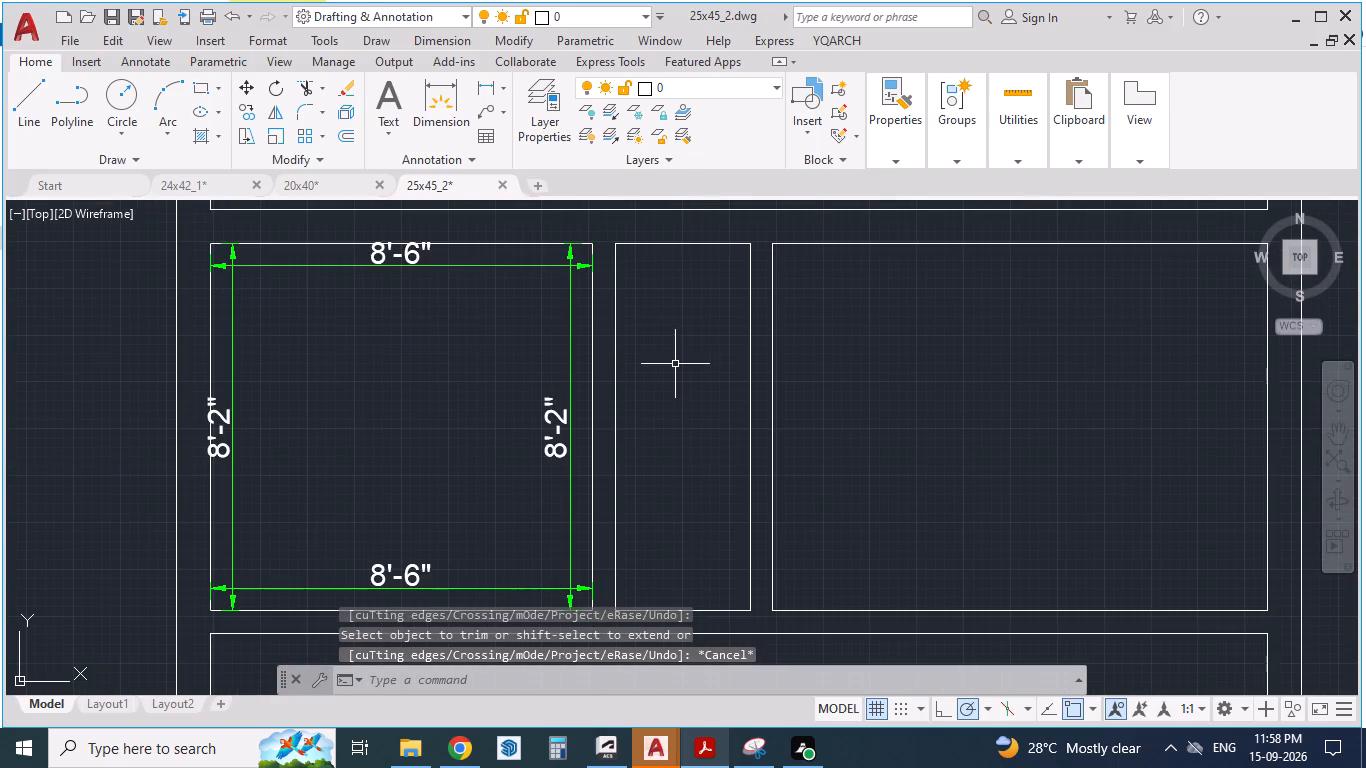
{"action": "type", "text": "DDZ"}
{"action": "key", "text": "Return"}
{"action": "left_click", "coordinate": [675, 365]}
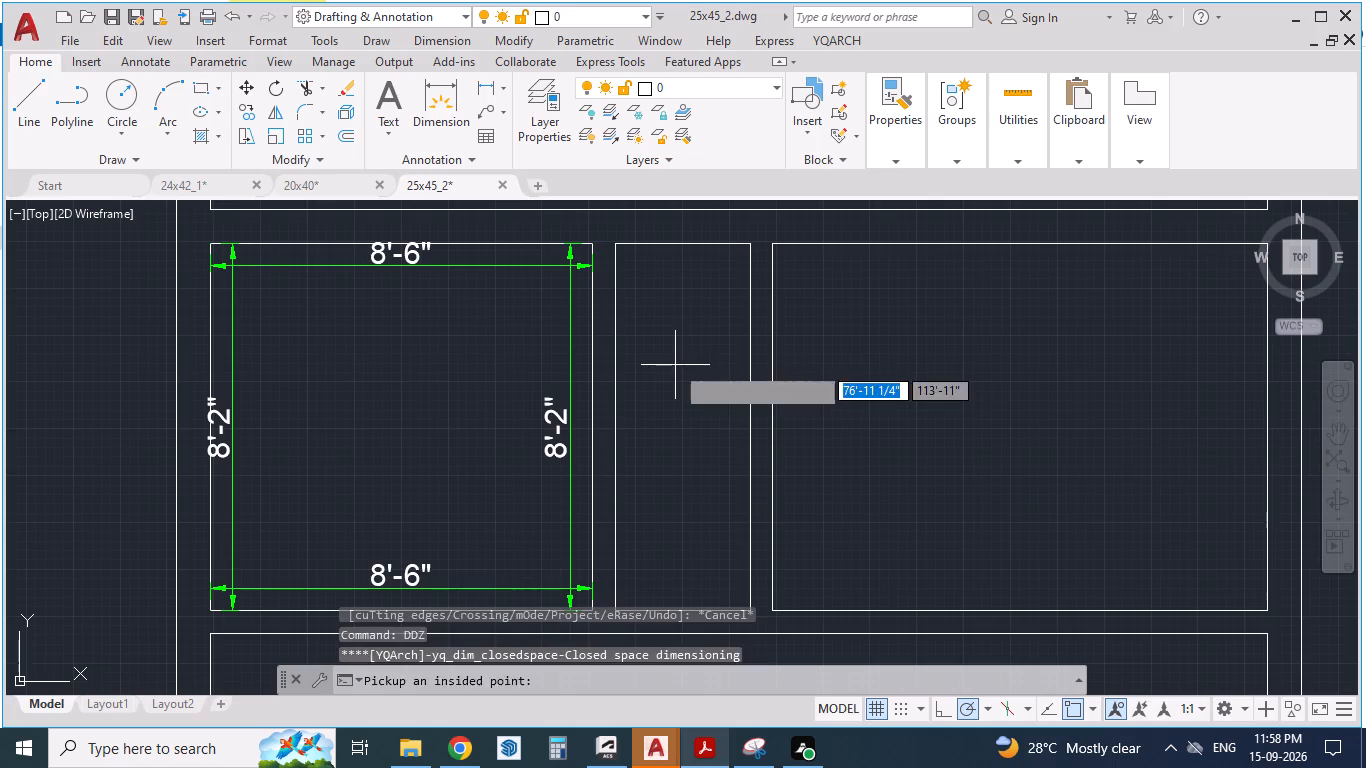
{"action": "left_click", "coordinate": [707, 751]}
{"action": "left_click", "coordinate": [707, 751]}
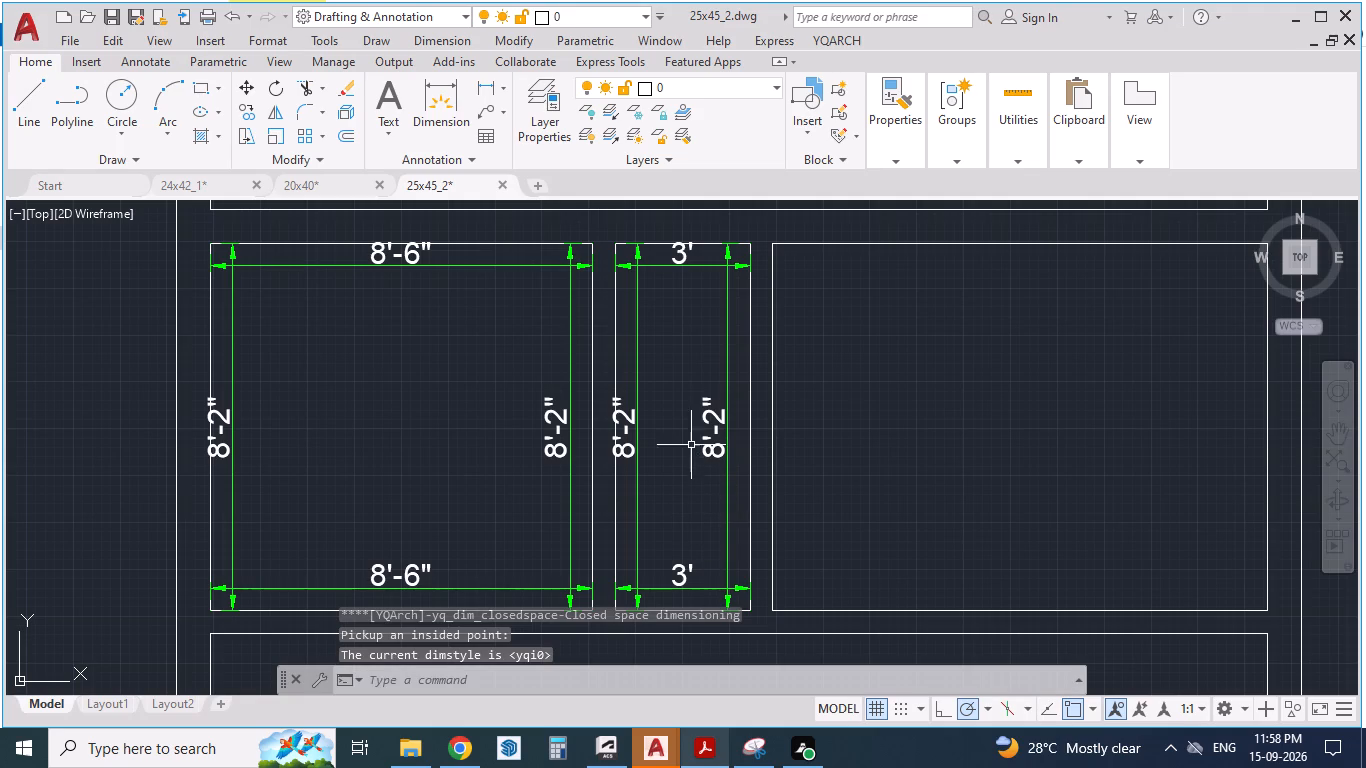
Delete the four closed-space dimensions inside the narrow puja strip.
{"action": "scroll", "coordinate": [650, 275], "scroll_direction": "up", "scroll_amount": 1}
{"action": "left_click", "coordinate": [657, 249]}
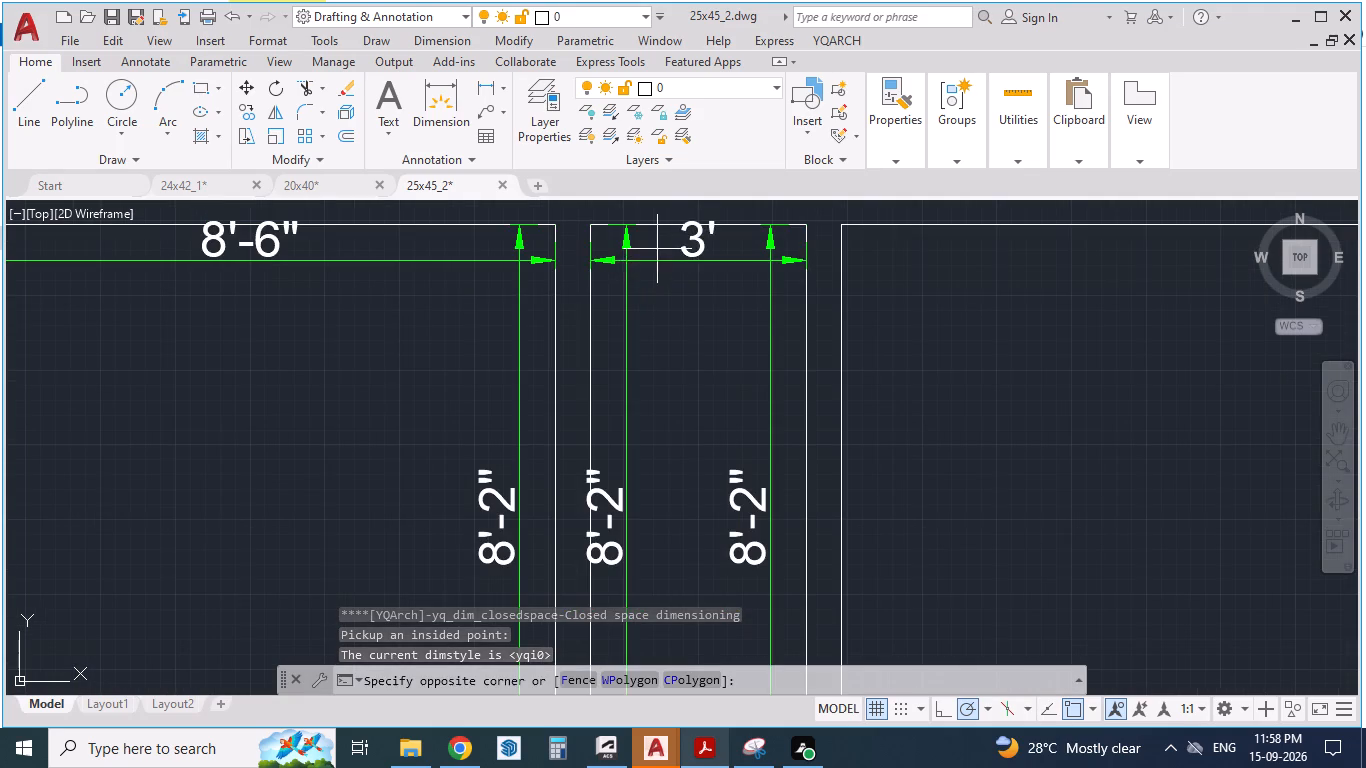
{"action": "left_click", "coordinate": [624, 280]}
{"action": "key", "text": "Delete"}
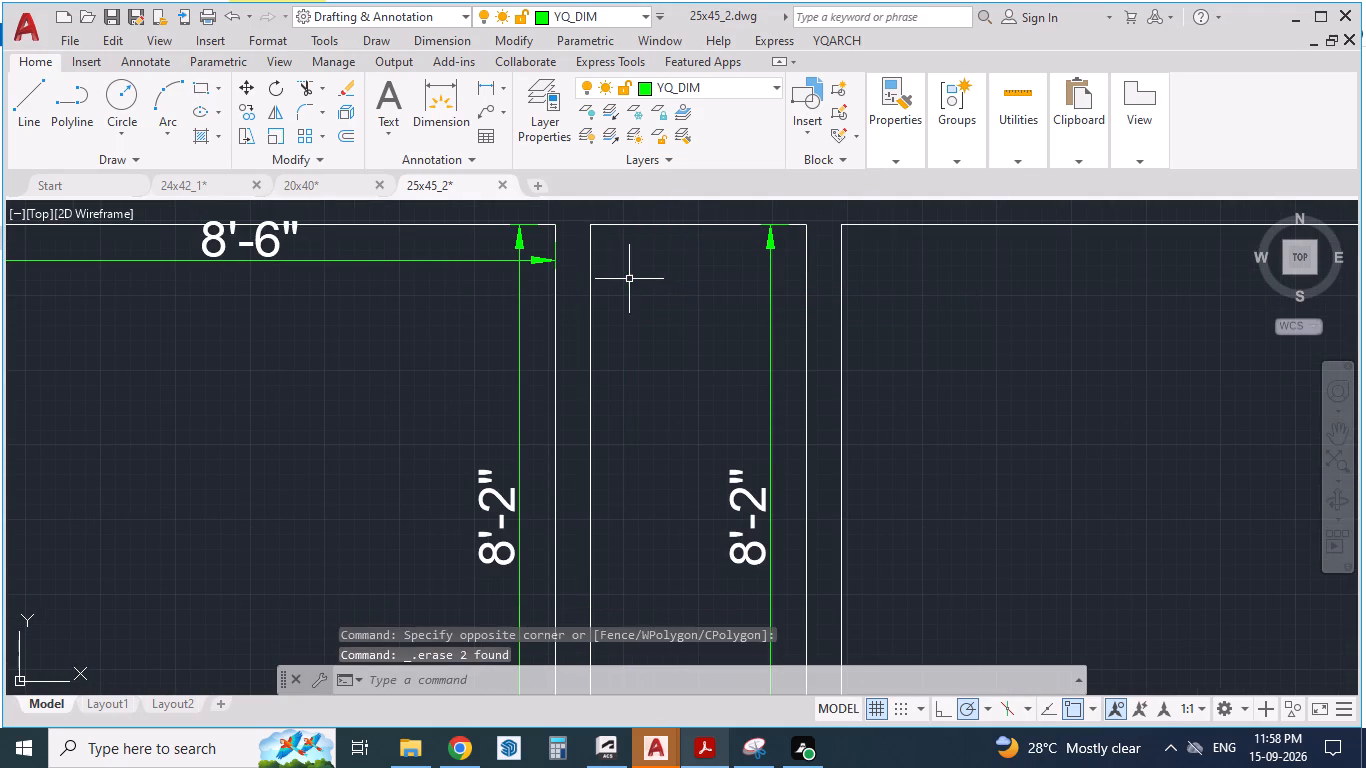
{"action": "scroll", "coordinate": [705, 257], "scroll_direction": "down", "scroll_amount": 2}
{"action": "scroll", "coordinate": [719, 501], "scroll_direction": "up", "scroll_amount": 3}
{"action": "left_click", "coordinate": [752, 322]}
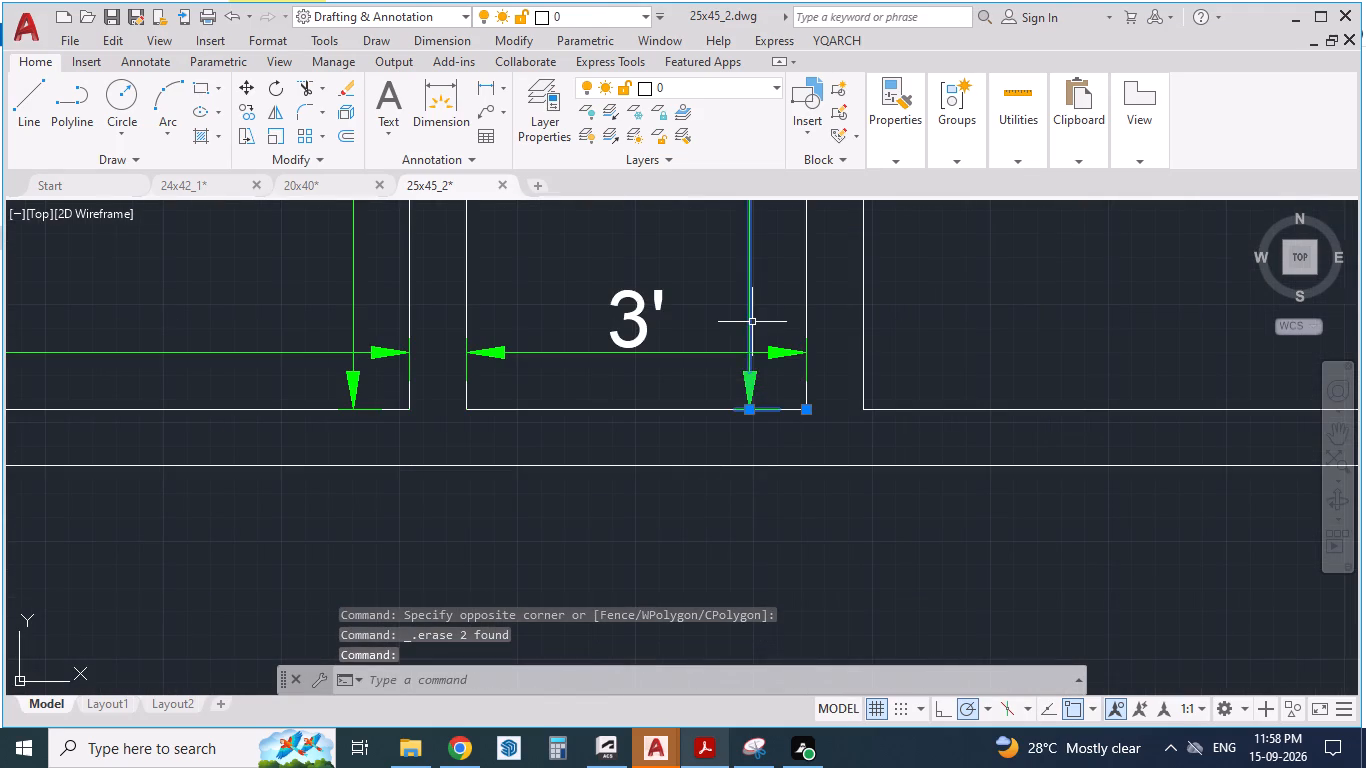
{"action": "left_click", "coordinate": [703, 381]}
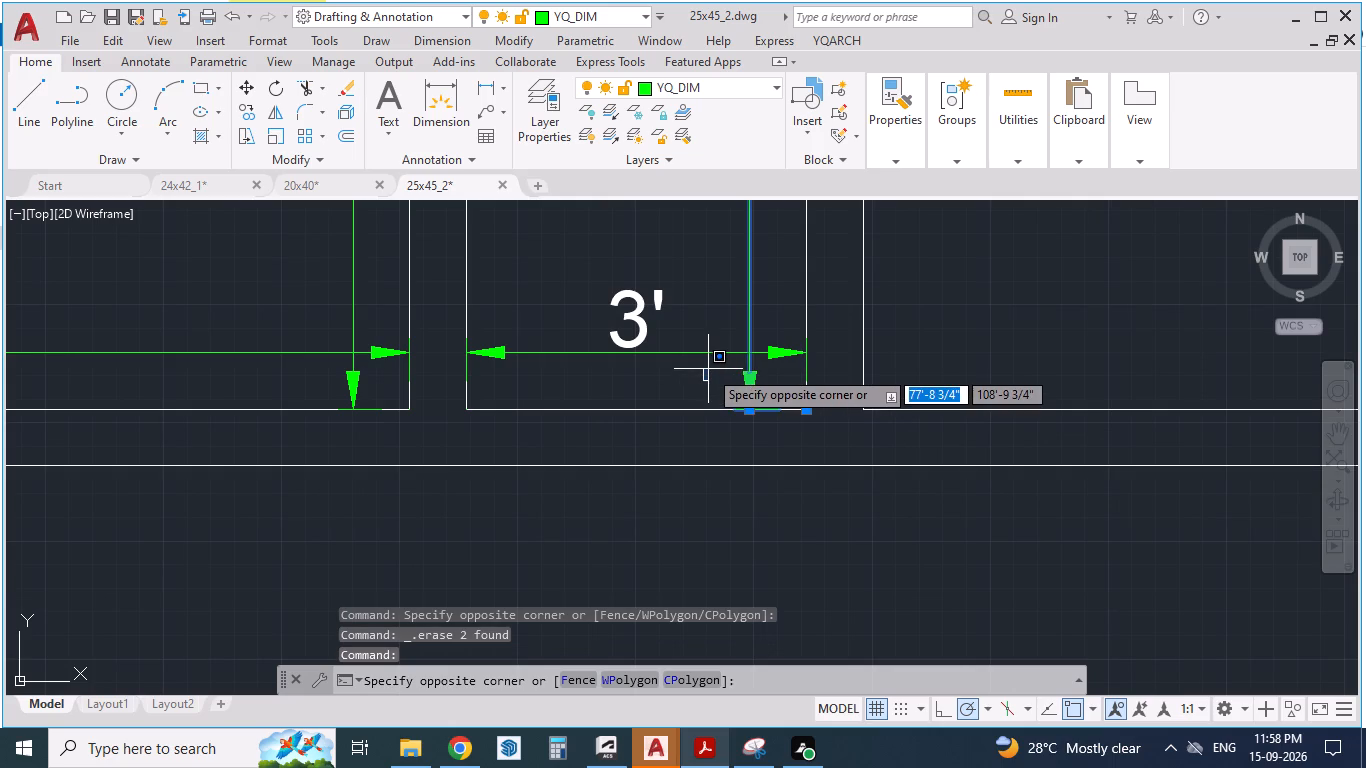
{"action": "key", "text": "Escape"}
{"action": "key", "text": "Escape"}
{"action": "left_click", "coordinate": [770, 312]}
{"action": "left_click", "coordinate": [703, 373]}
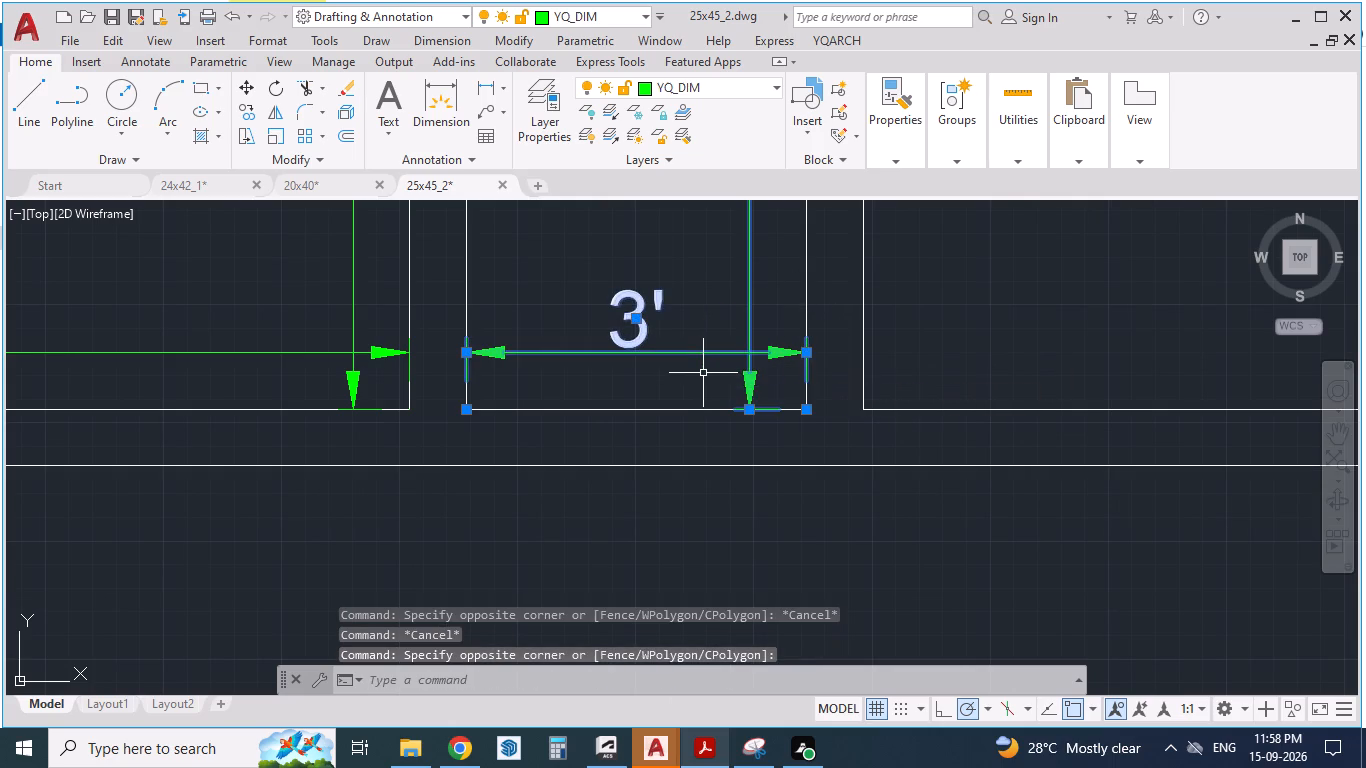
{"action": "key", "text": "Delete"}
Offset the top line of the strip between kitchen and bedroom 4' down, and offset the new line 6" further down as the puja's lower wall.
{"action": "scroll", "coordinate": [703, 374], "scroll_direction": "down", "scroll_amount": 4}
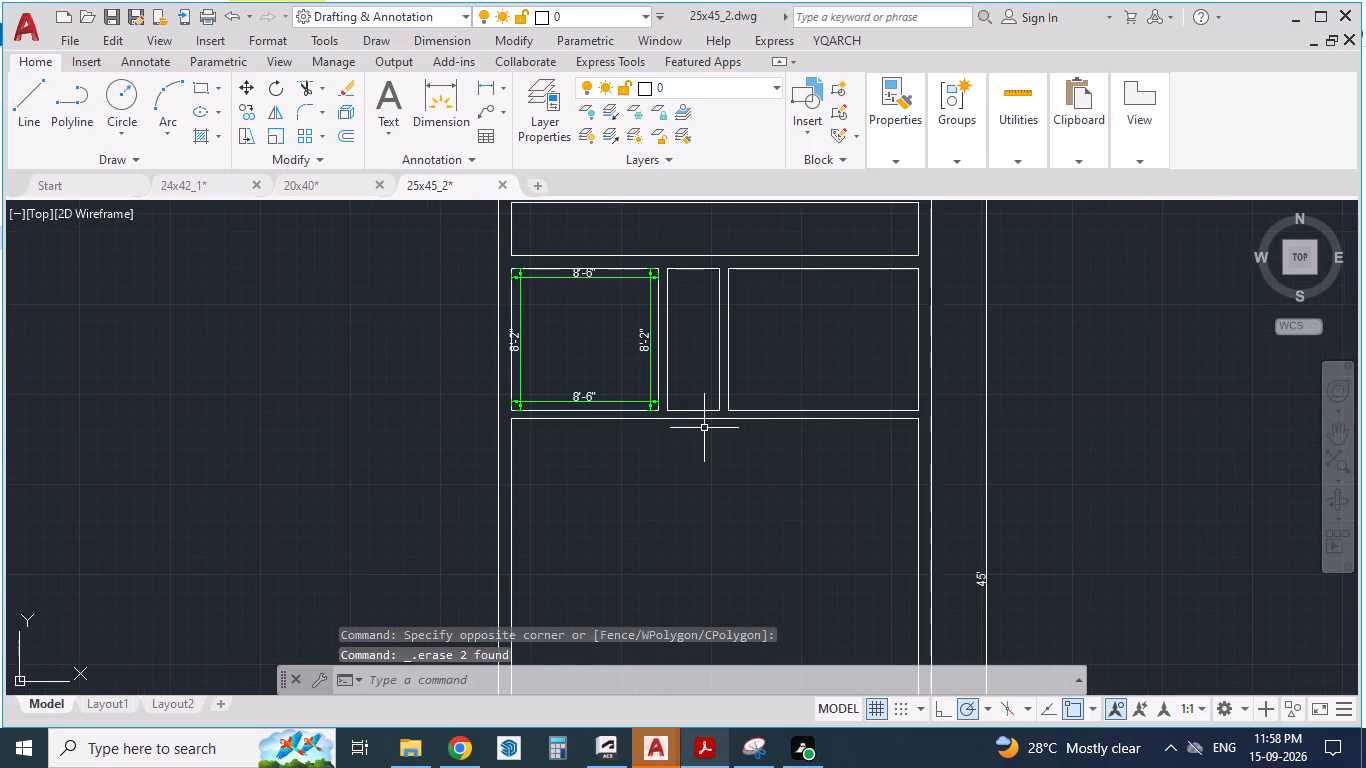
{"action": "left_click", "coordinate": [706, 749]}
{"action": "left_click", "coordinate": [706, 749]}
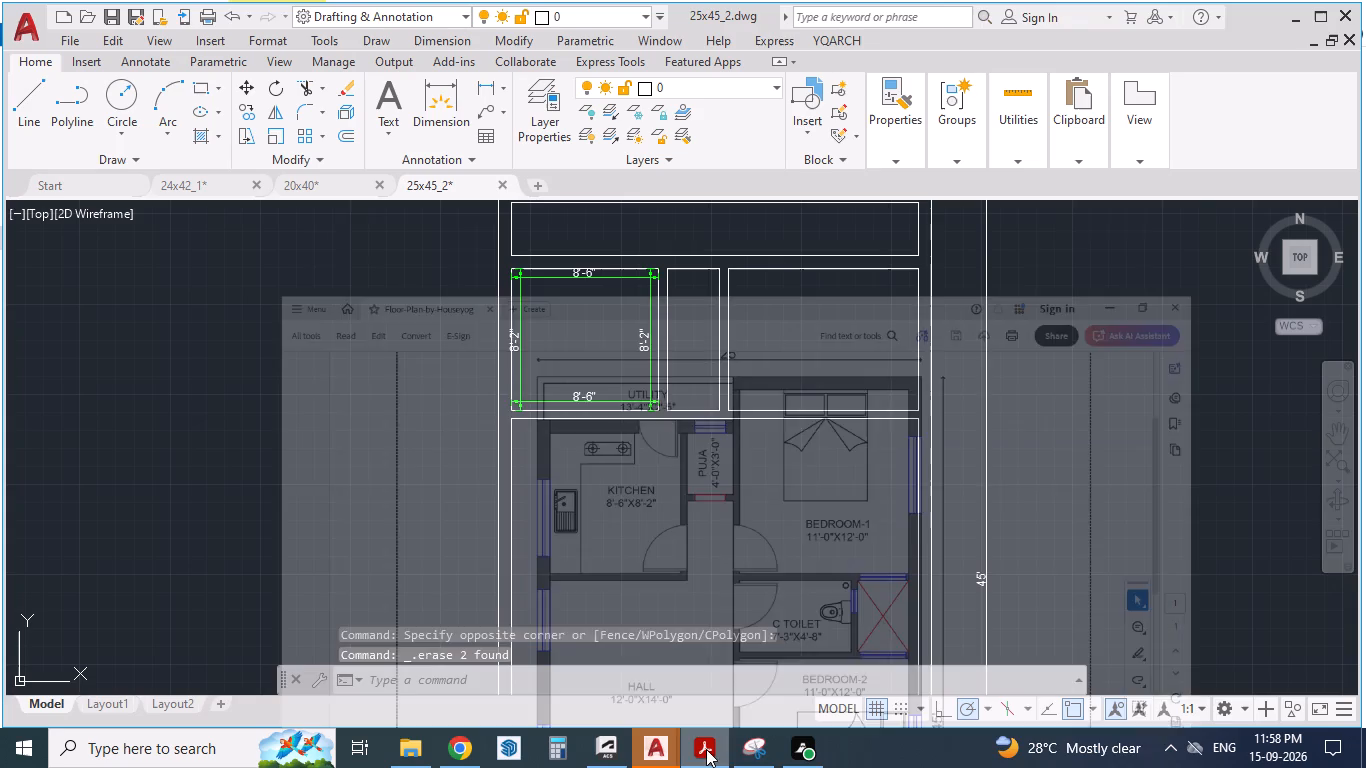
{"action": "scroll", "coordinate": [690, 278], "scroll_direction": "up", "scroll_amount": 1}
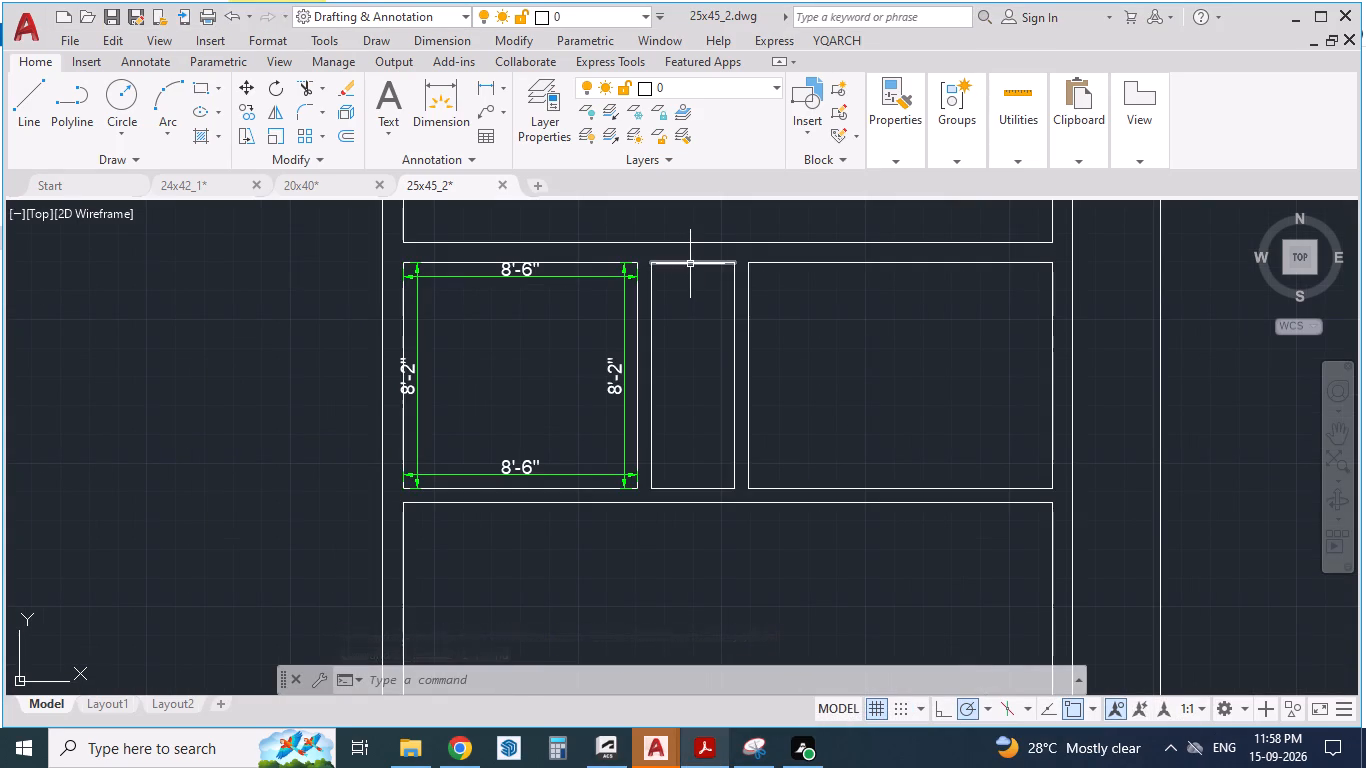
{"action": "left_click", "coordinate": [690, 264]}
{"action": "key", "text": "o"}
{"action": "key", "text": "Return"}
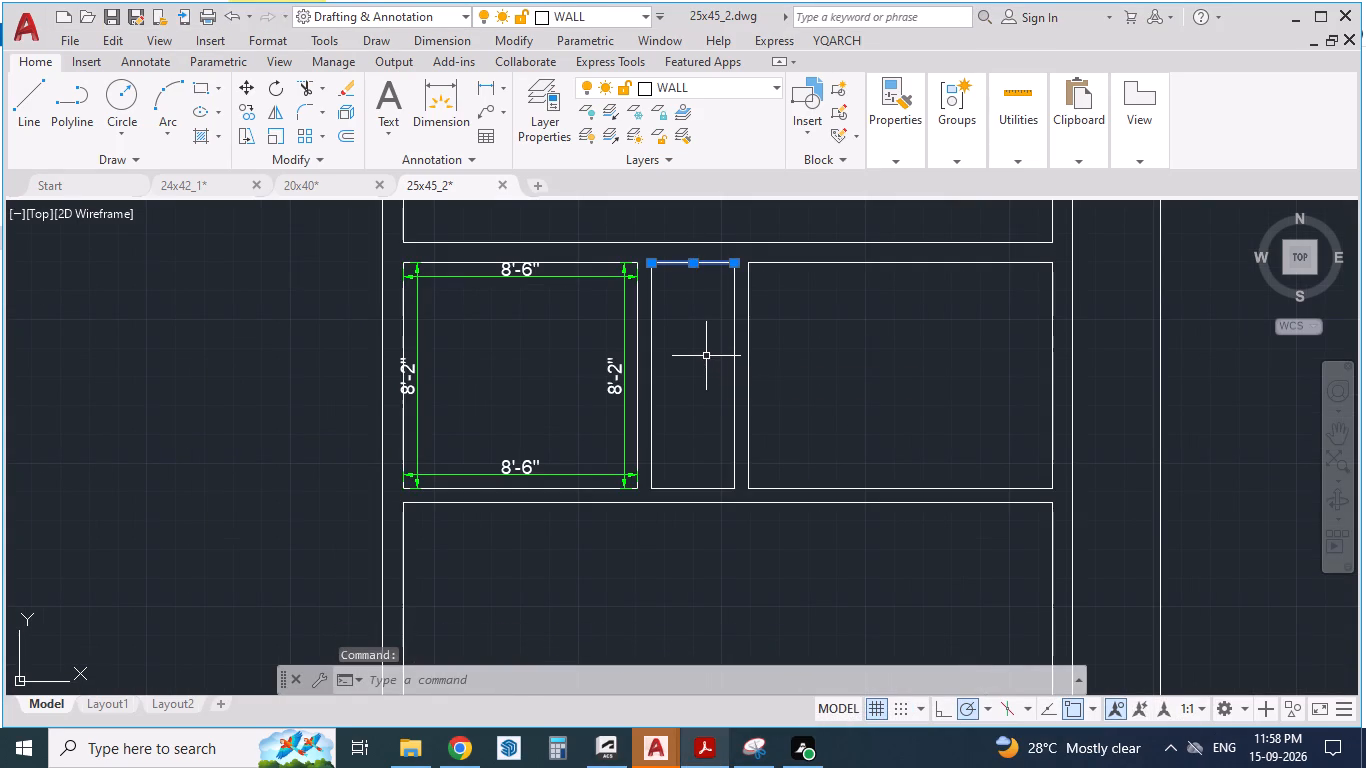
{"action": "type", "text": "4'"}
{"action": "key", "text": "Return"}
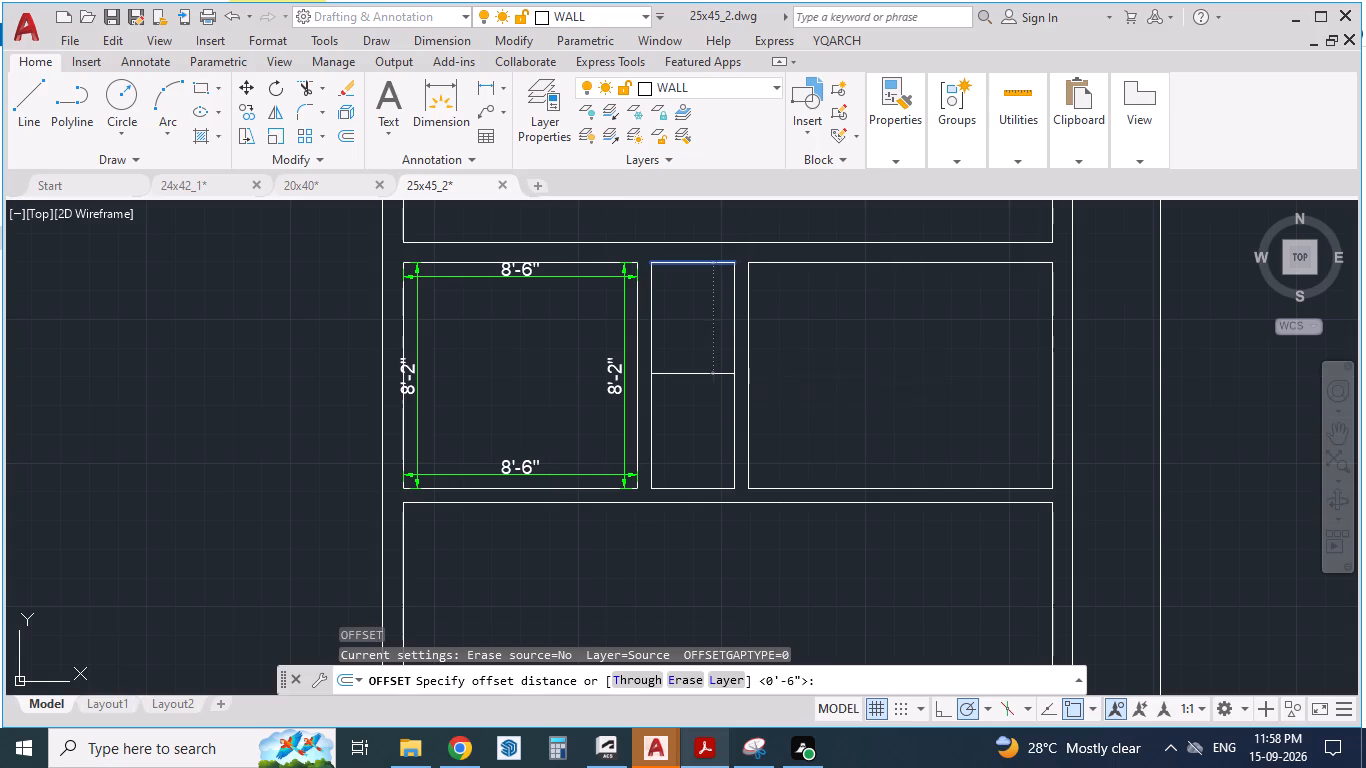
{"action": "left_click", "coordinate": [700, 330]}
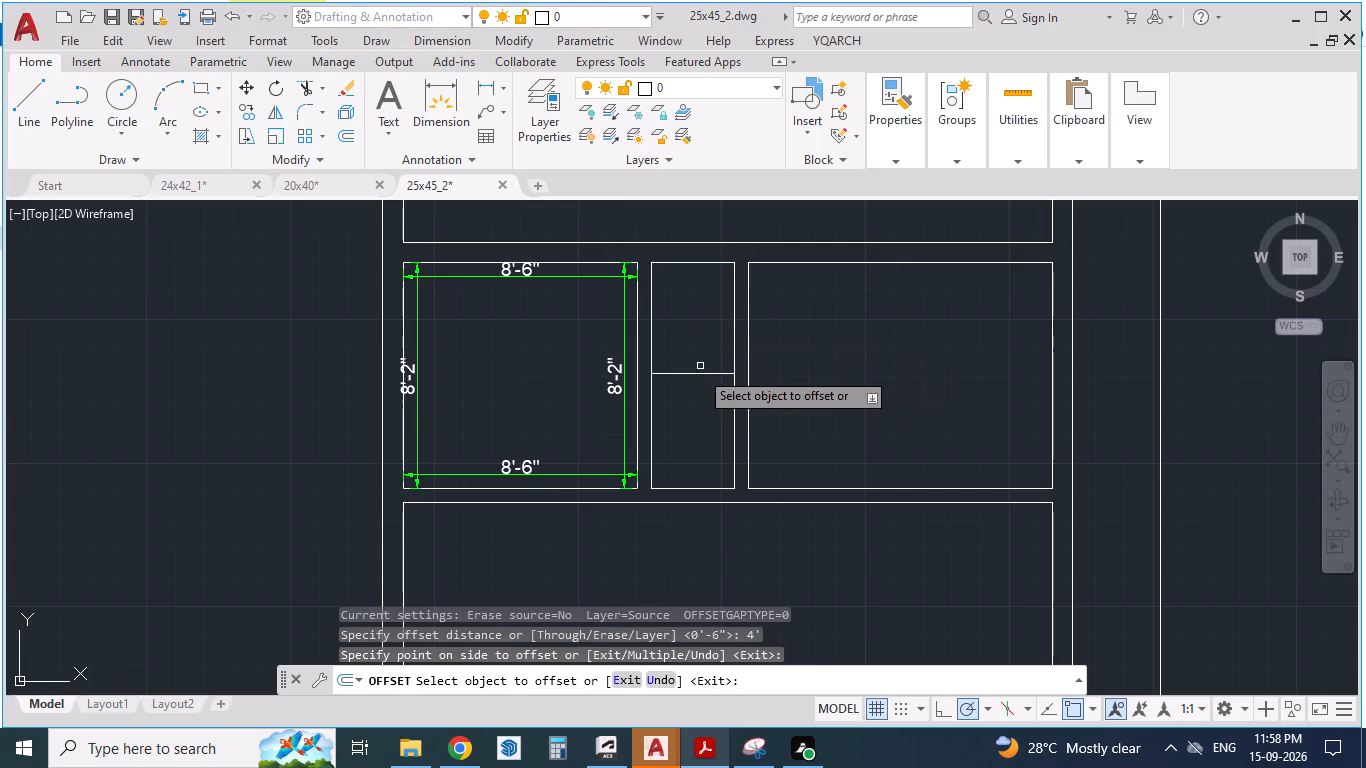
{"action": "left_click", "coordinate": [696, 376]}
{"action": "type", "text": "6\""}
{"action": "key", "text": "Return"}
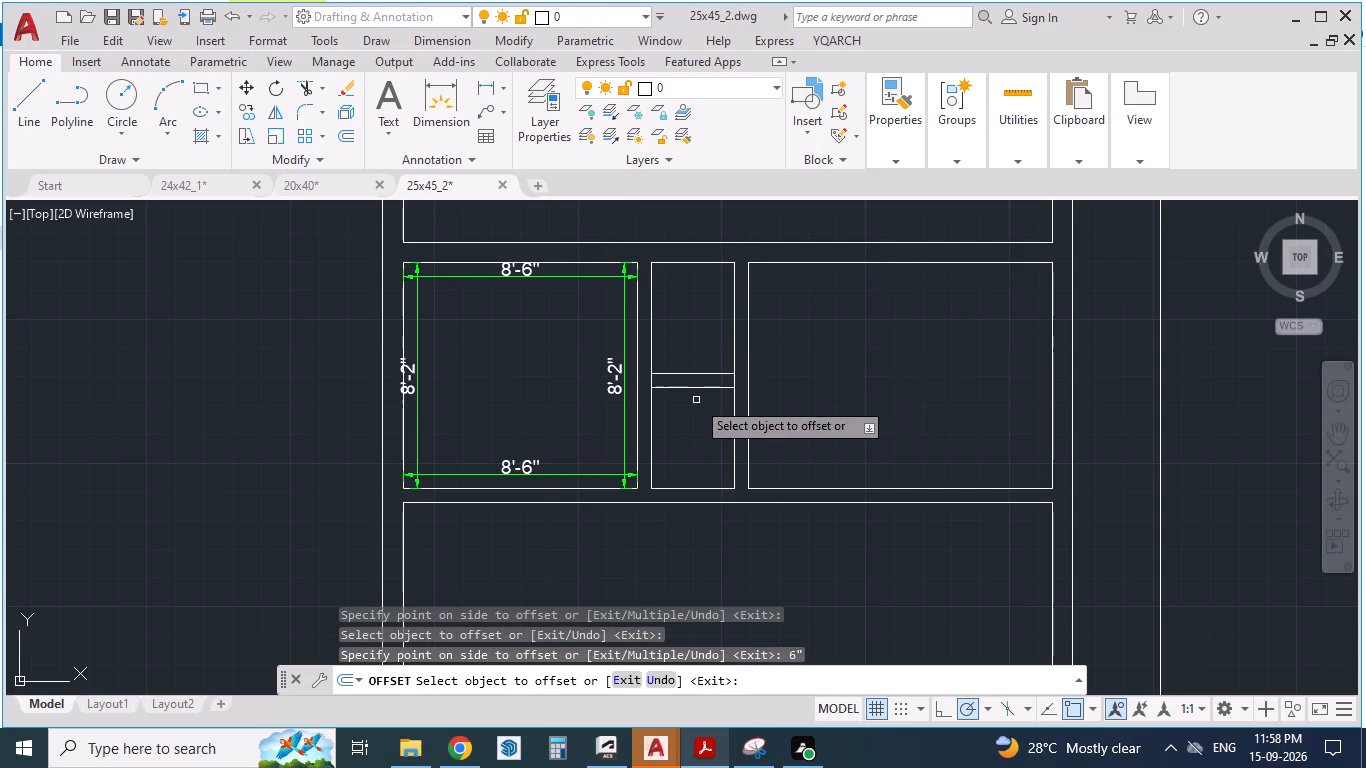
{"action": "key", "text": "Escape"}
{"action": "key", "text": "Escape"}
Trim both vertical strip lines between the two faces of the new puja lower wall.
{"action": "scroll", "coordinate": [696, 397], "scroll_direction": "up", "scroll_amount": 1}
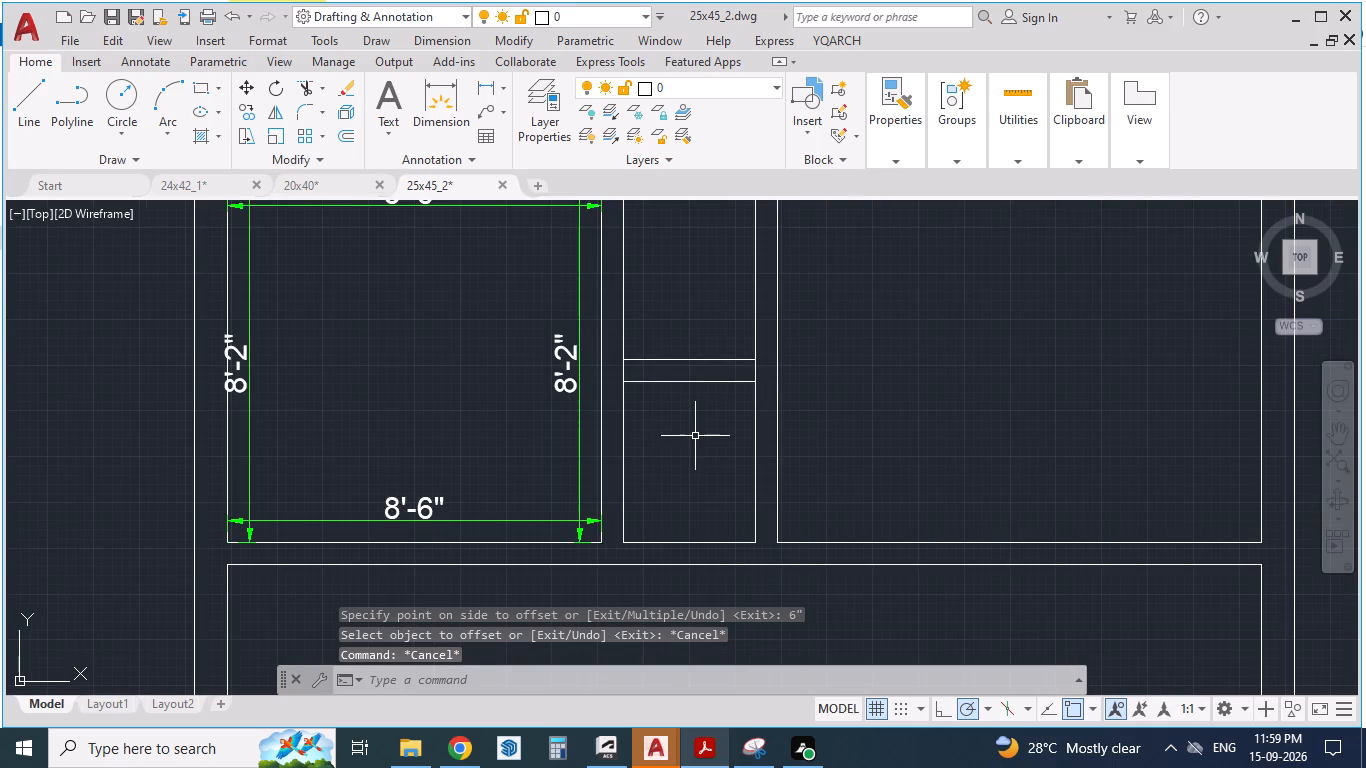
{"action": "type", "text": "TR"}
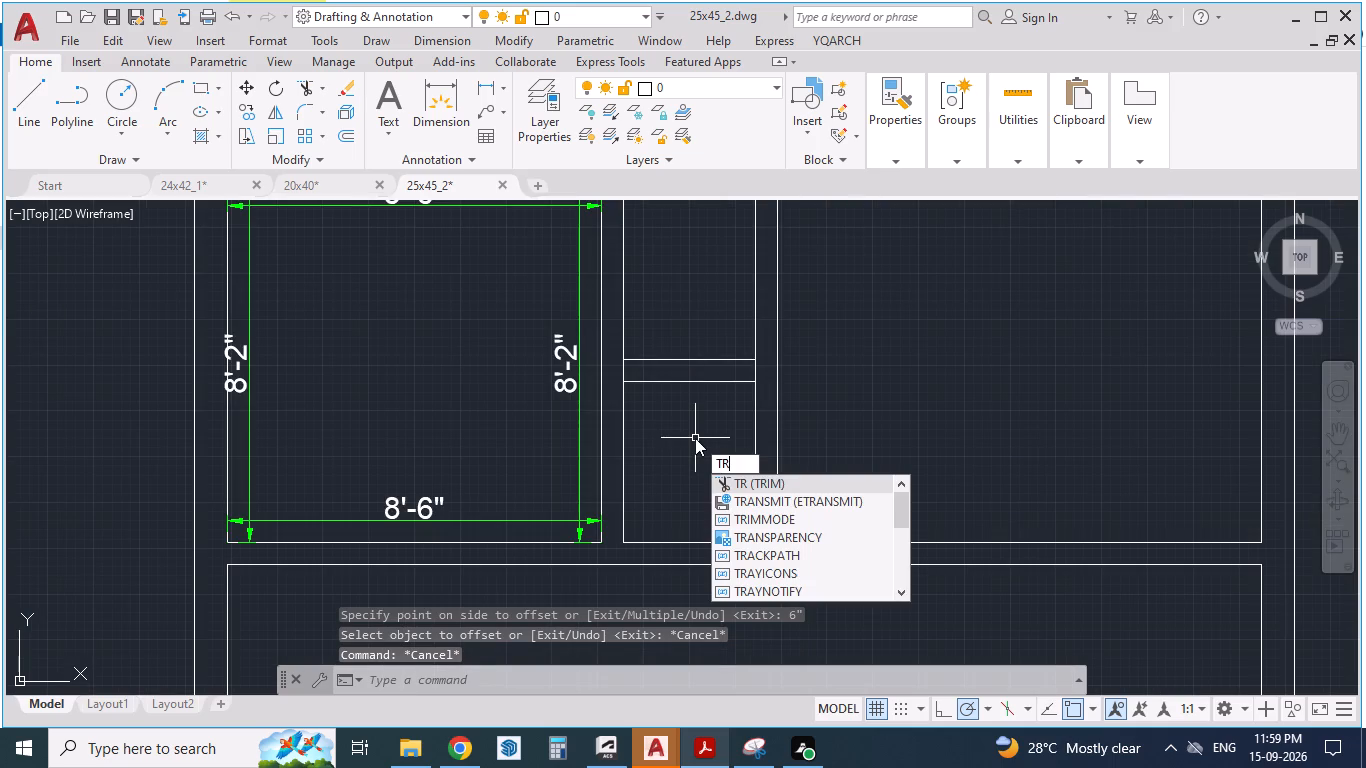
{"action": "key", "text": "Return"}
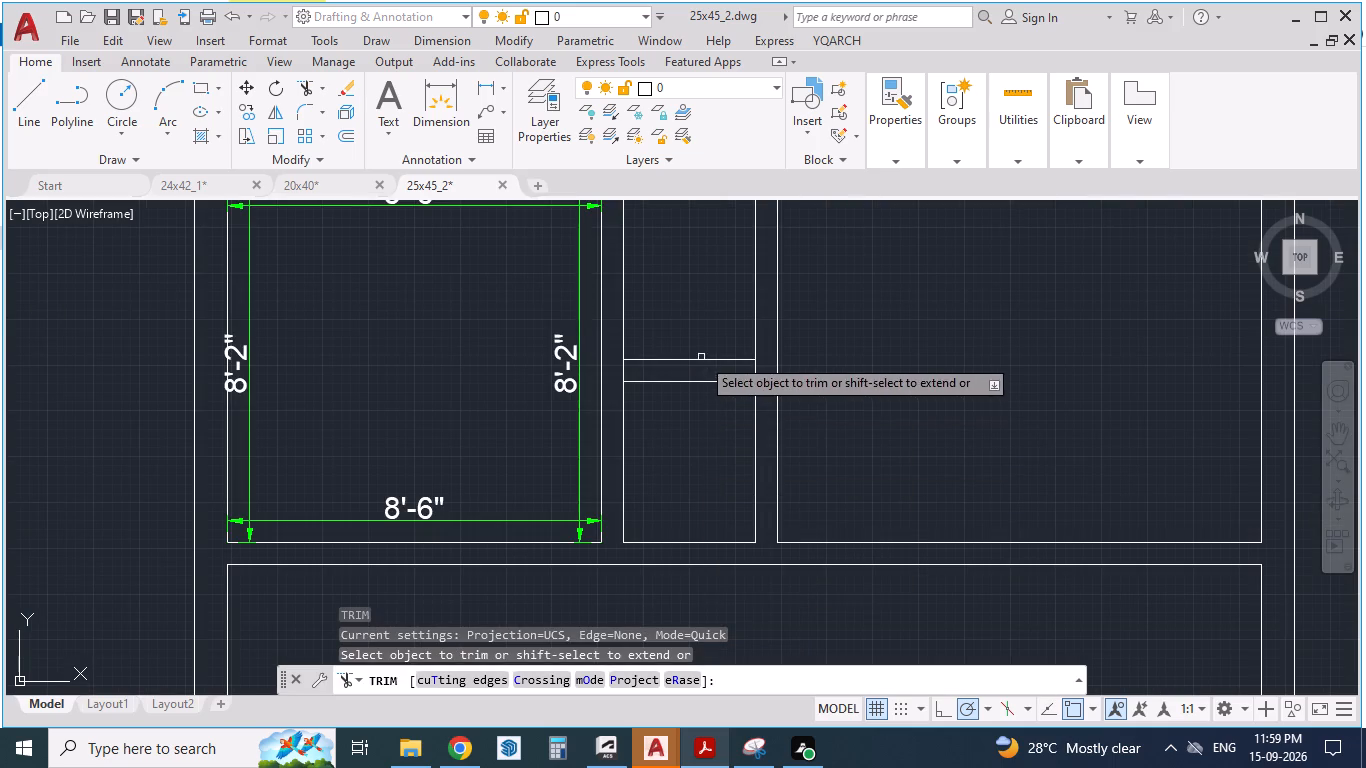
{"action": "scroll", "coordinate": [690, 368], "scroll_direction": "up", "scroll_amount": 1}
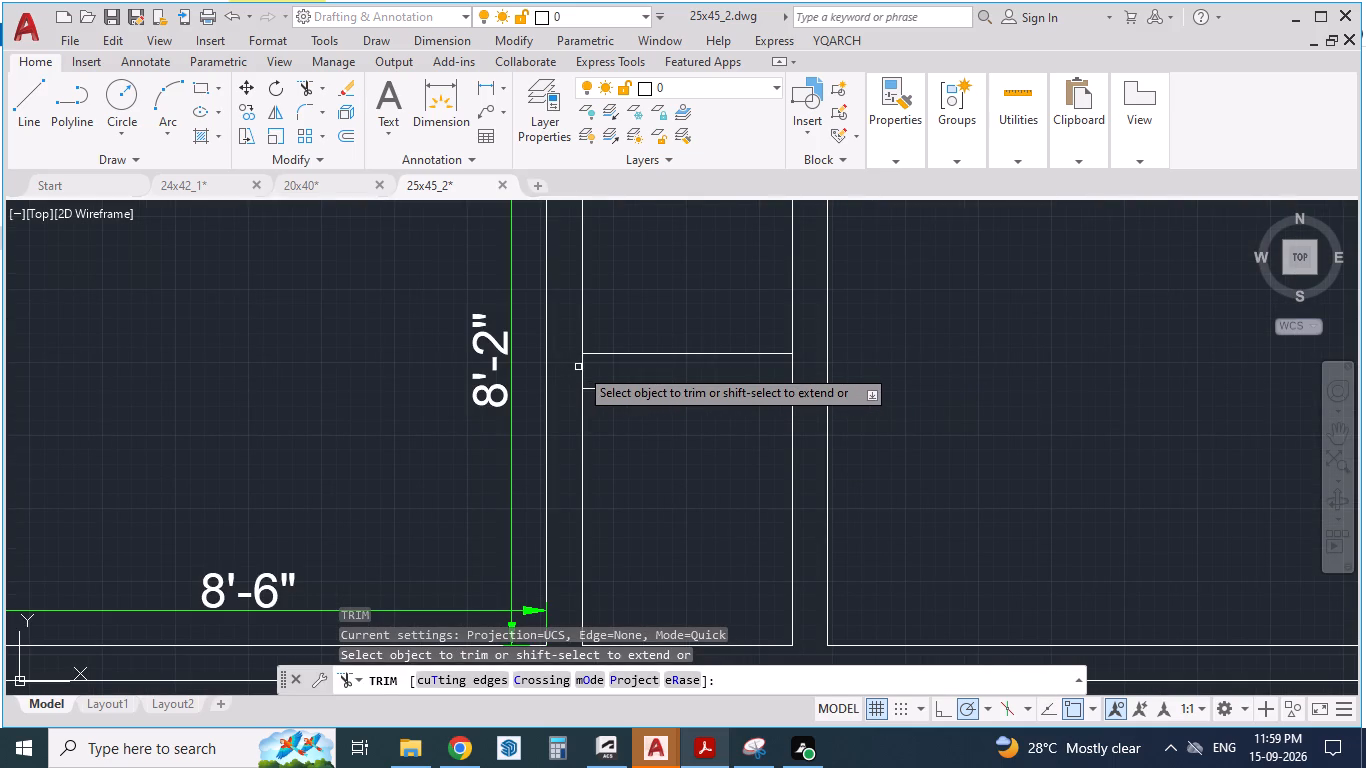
{"action": "left_click", "coordinate": [580, 367]}
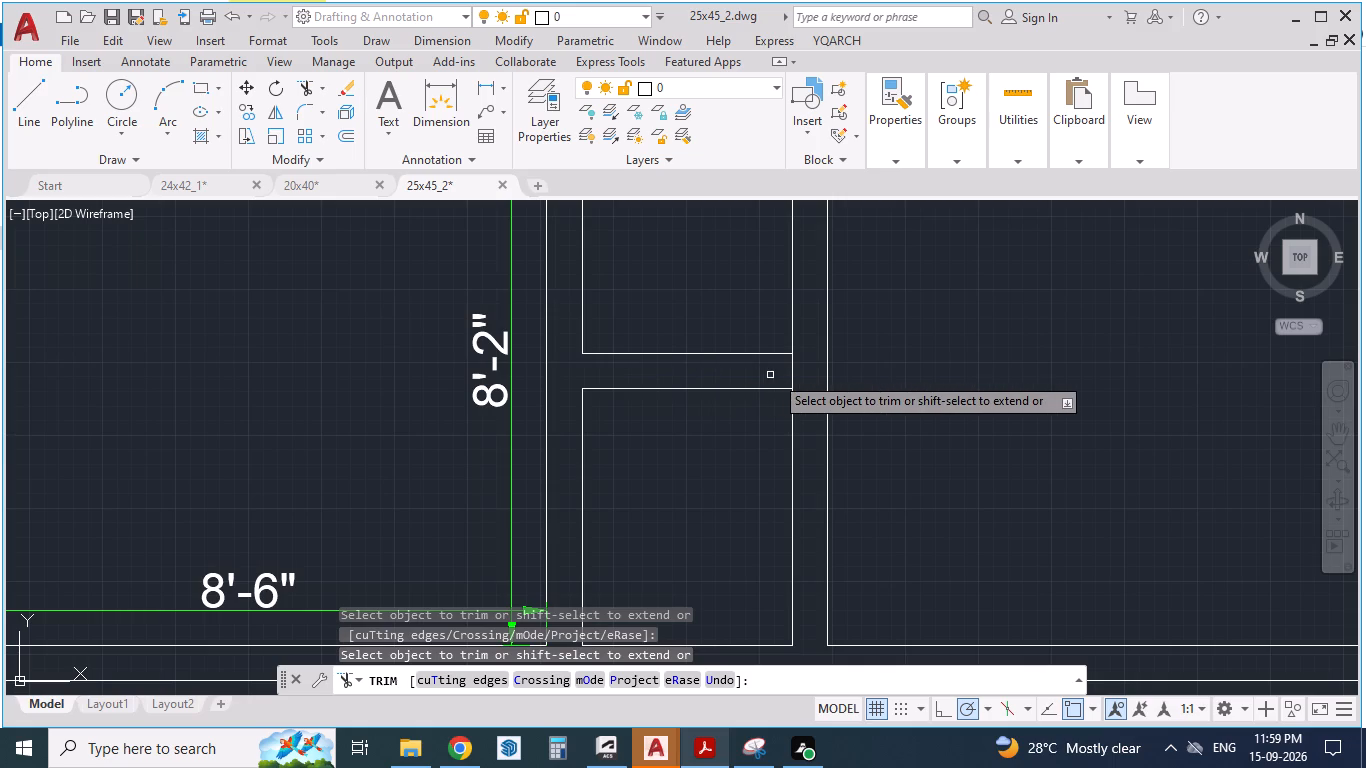
{"action": "left_click", "coordinate": [792, 374]}
{"action": "scroll", "coordinate": [791, 373], "scroll_direction": "down", "scroll_amount": 3}
{"action": "key", "text": "Escape"}
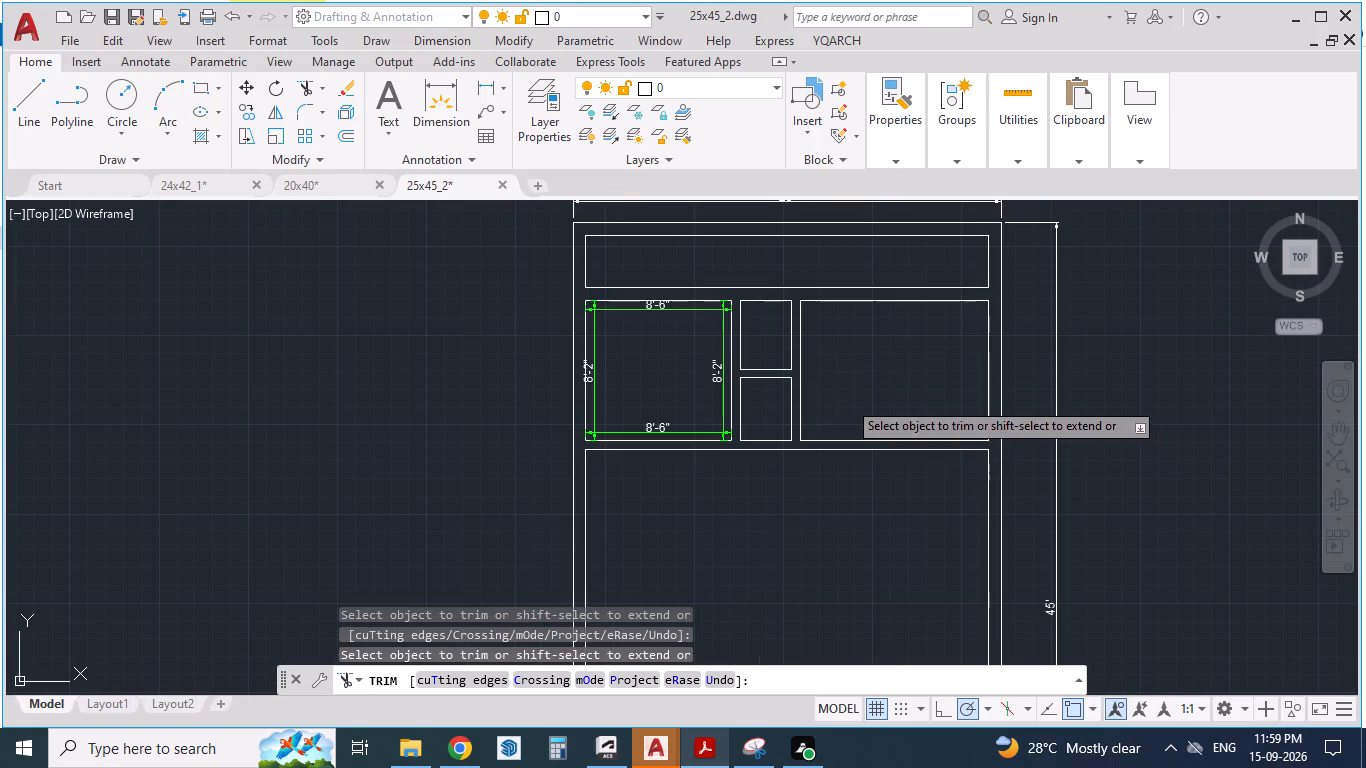
{"action": "key", "text": "Escape"}
Dimension the closed puja space above the new cross wall, and compare the layout with the PDF reference plan.
{"action": "scroll", "coordinate": [769, 443], "scroll_direction": "up", "scroll_amount": 2}
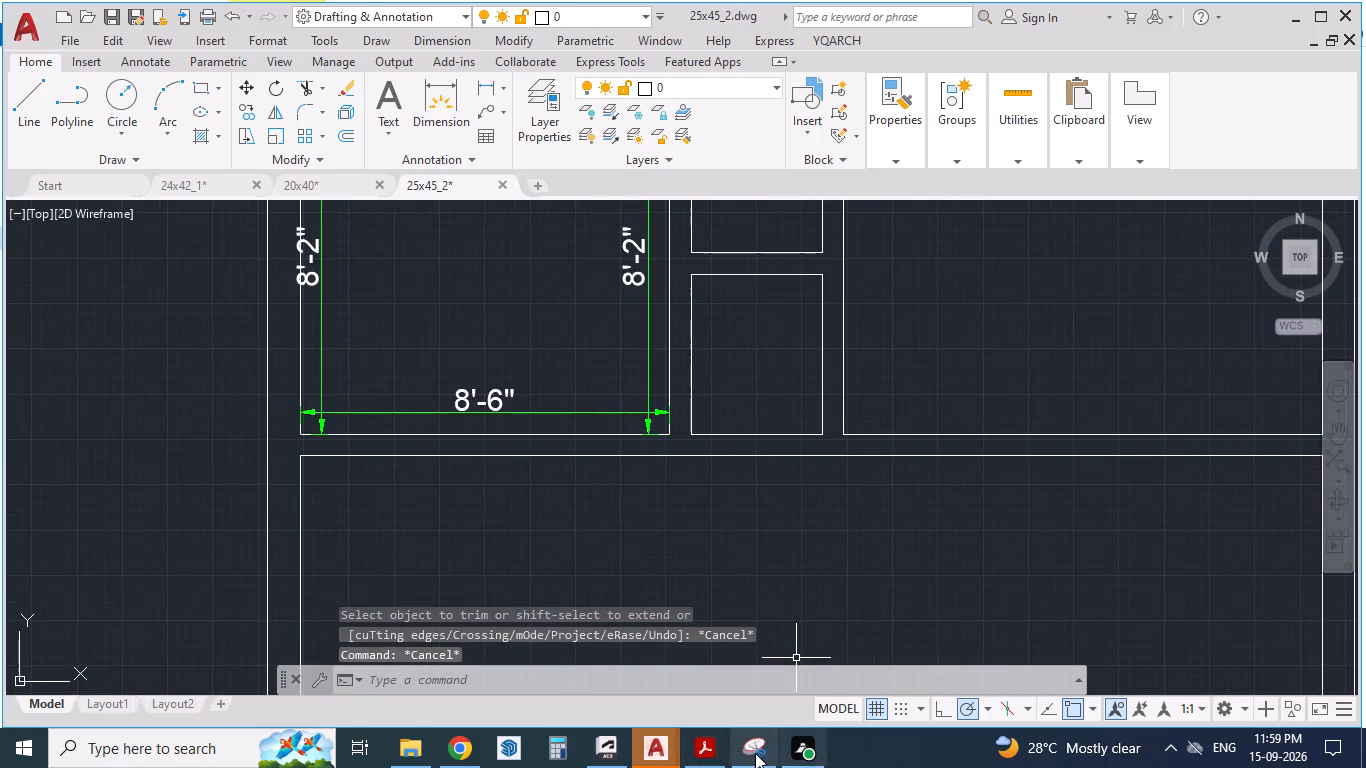
{"action": "left_click", "coordinate": [708, 742]}
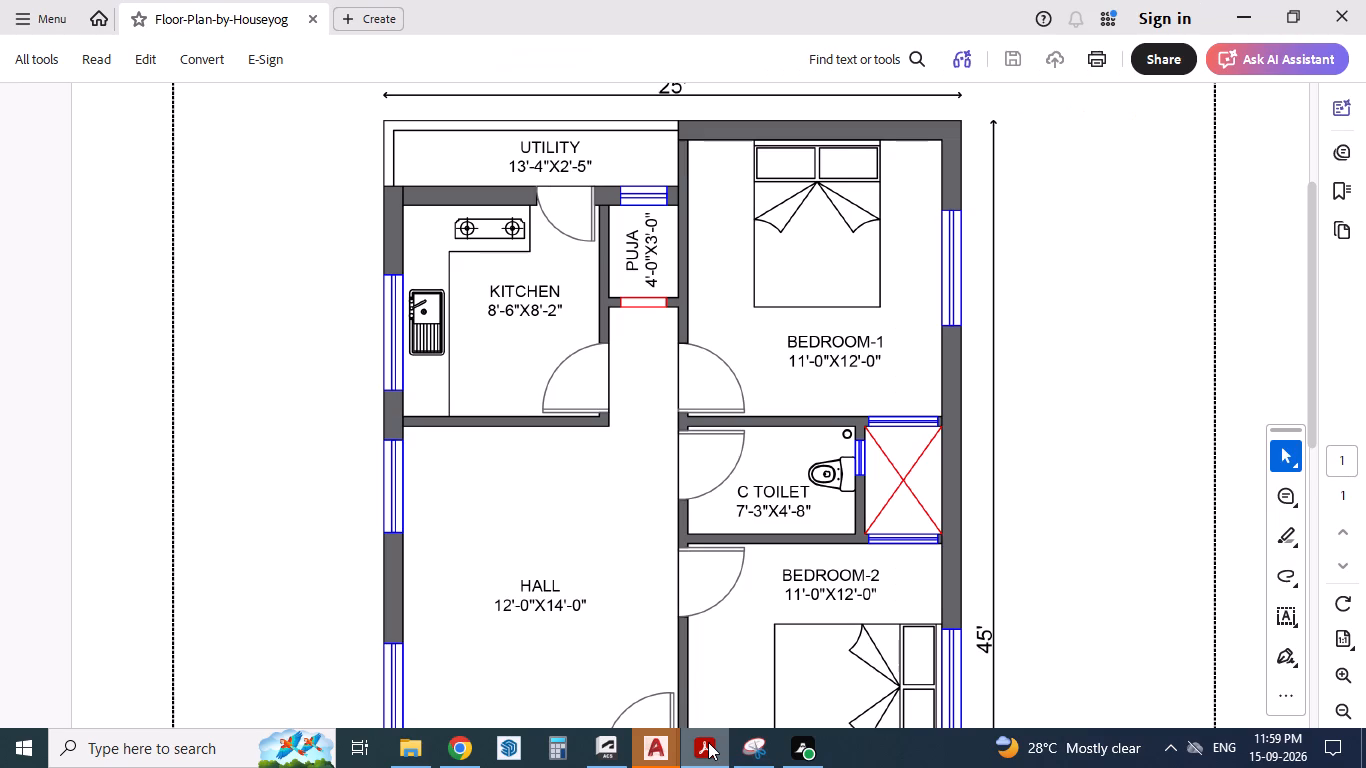
{"action": "left_click", "coordinate": [708, 742]}
{"action": "scroll", "coordinate": [738, 473], "scroll_direction": "down", "scroll_amount": 2}
{"action": "scroll", "coordinate": [743, 347], "scroll_direction": "up", "scroll_amount": 1}
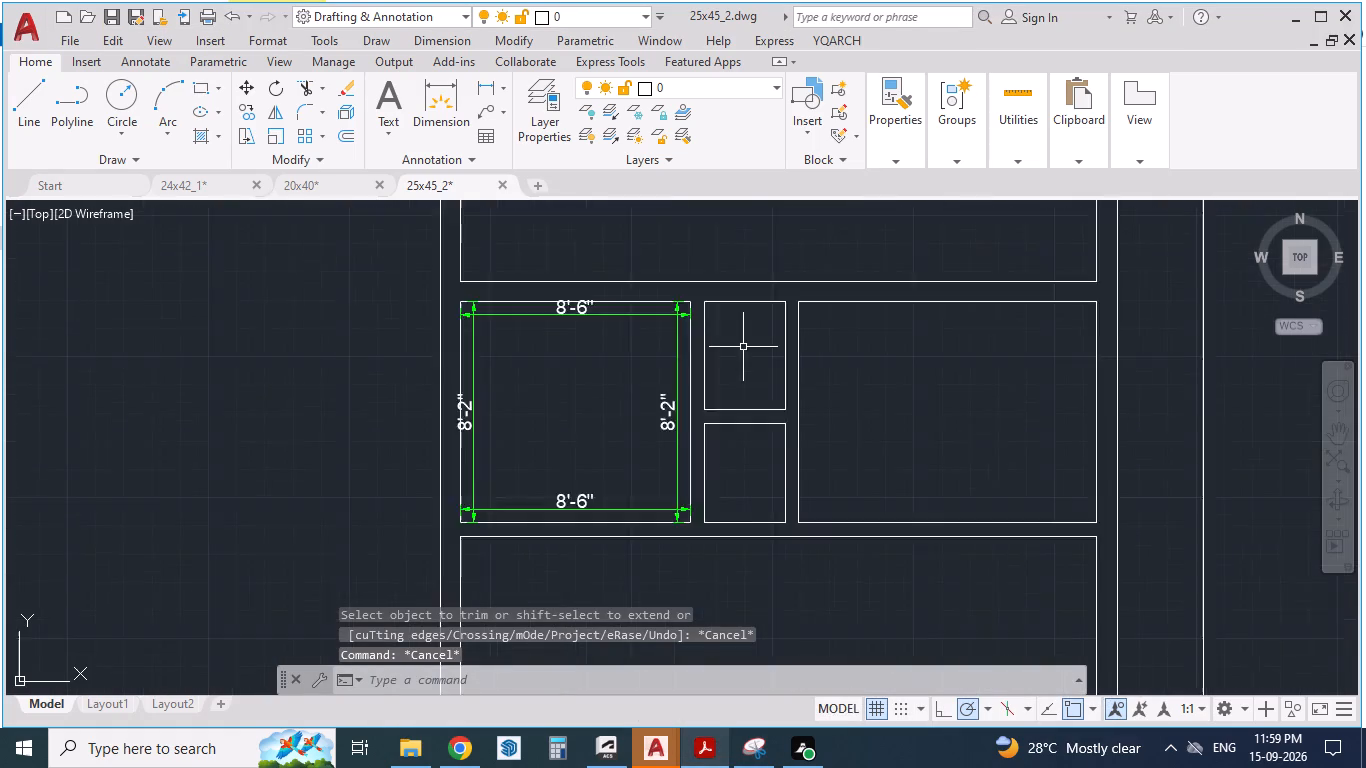
{"action": "scroll", "coordinate": [743, 347], "scroll_direction": "up", "scroll_amount": 1}
{"action": "type", "text": "DD"}
{"action": "key", "text": "z"}
{"action": "key", "text": "Return"}
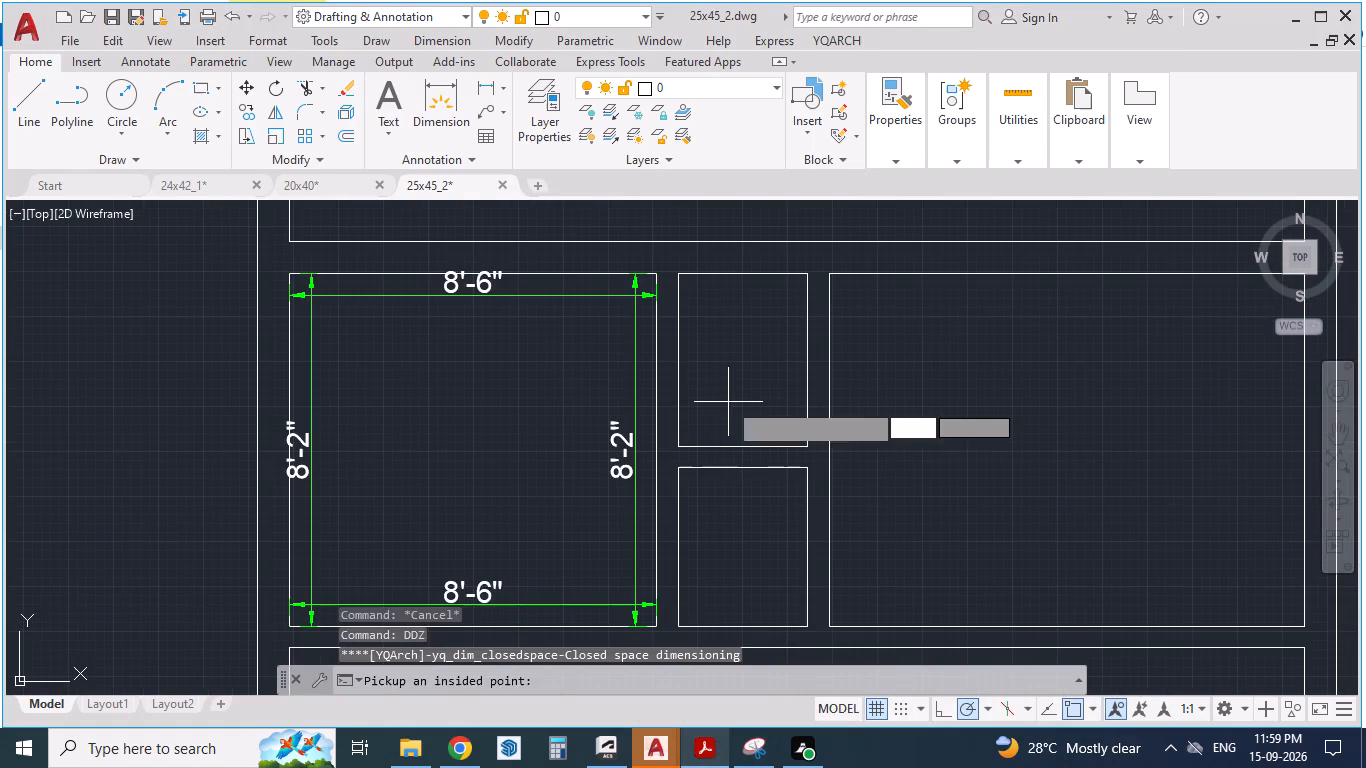
{"action": "left_click", "coordinate": [727, 403]}
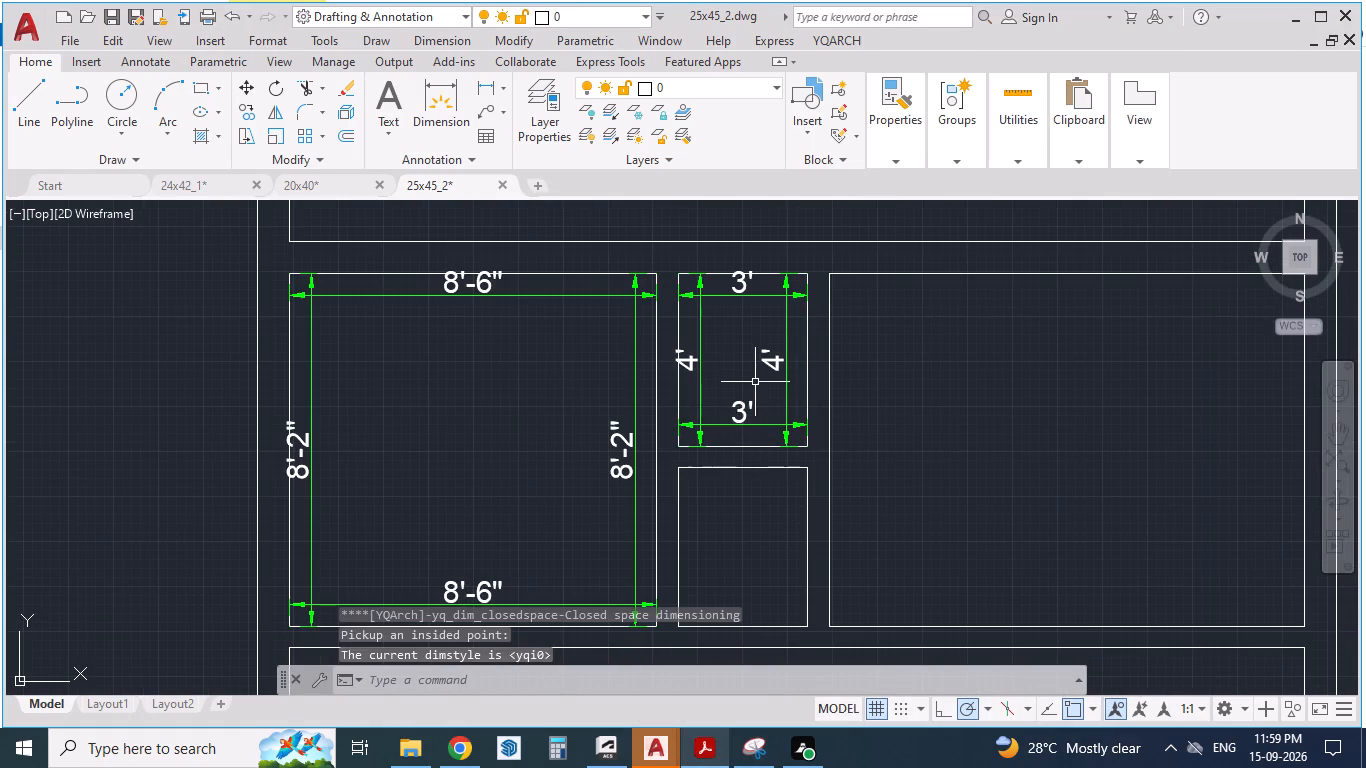
{"action": "scroll", "coordinate": [765, 355], "scroll_direction": "down", "scroll_amount": 1}
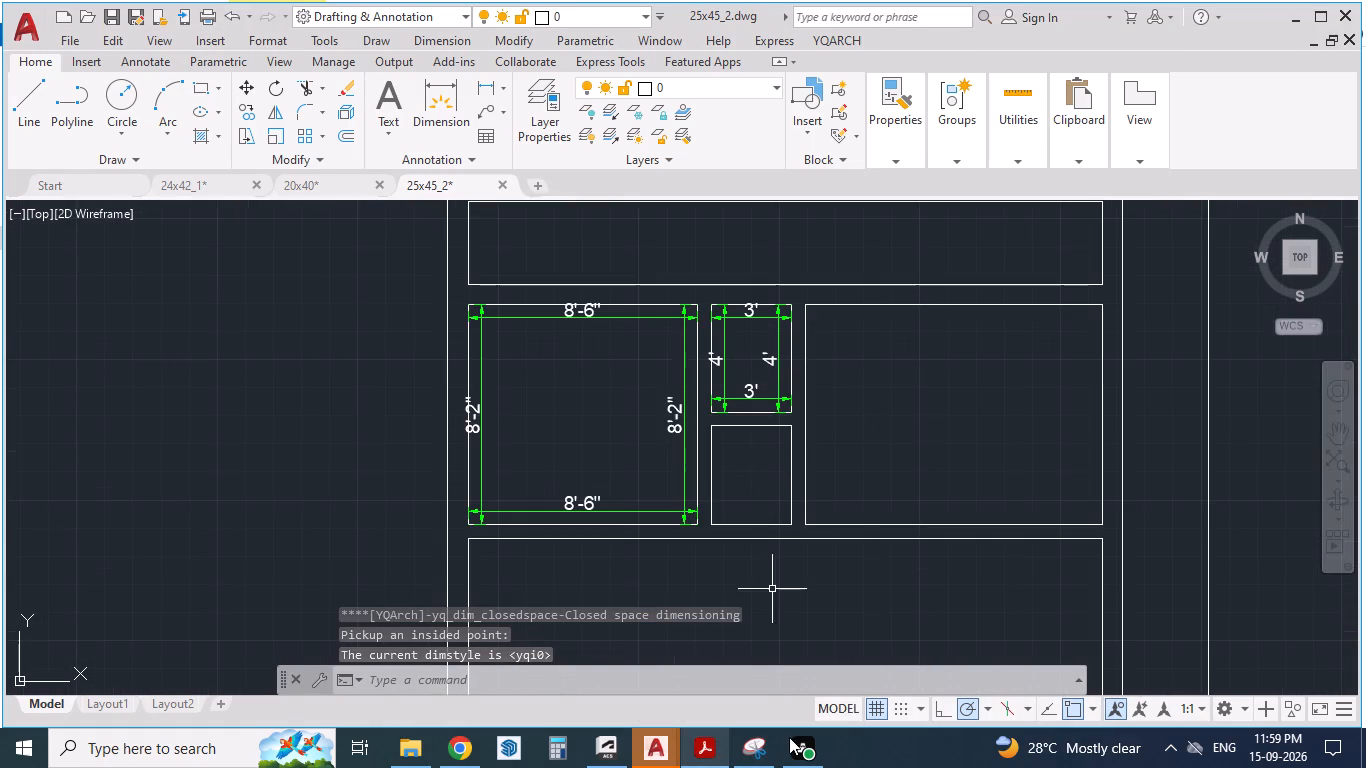
{"action": "left_click", "coordinate": [698, 751]}
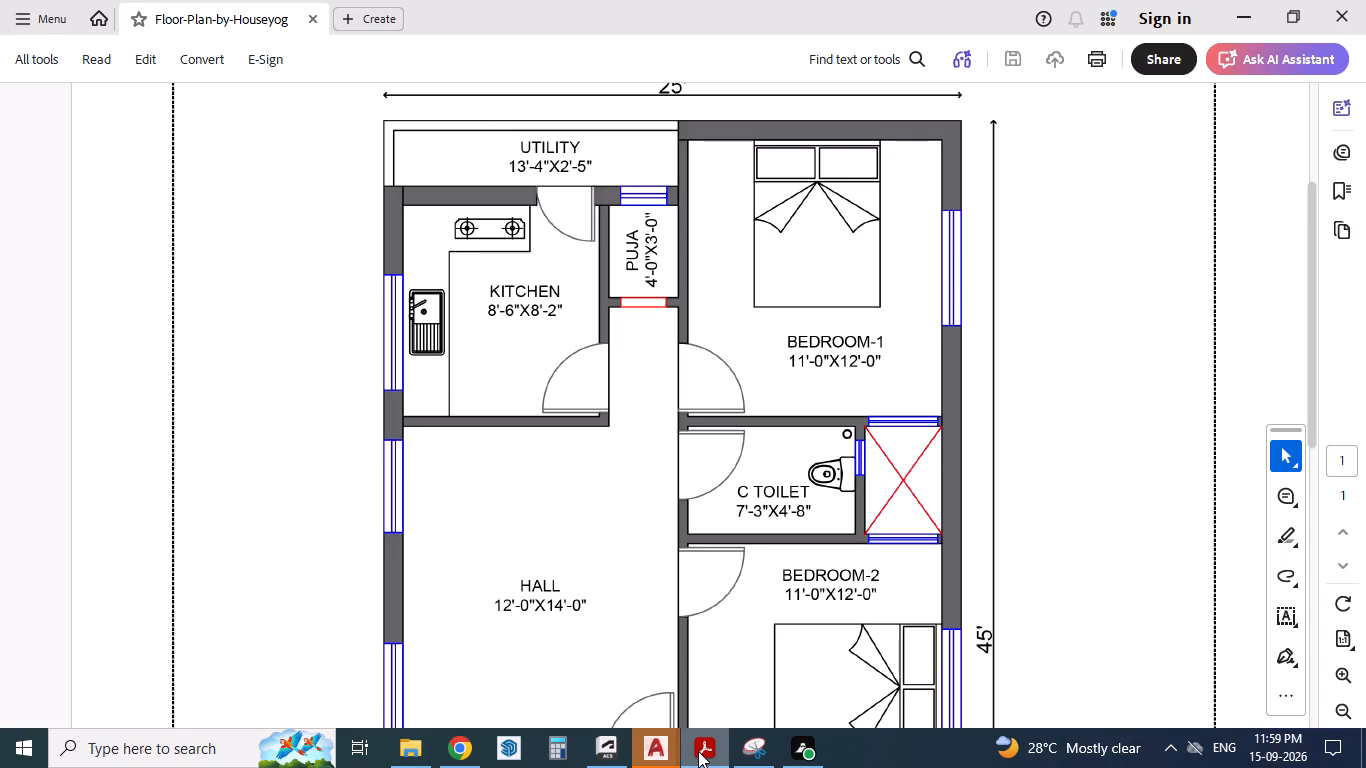
{"action": "left_click", "coordinate": [698, 751]}
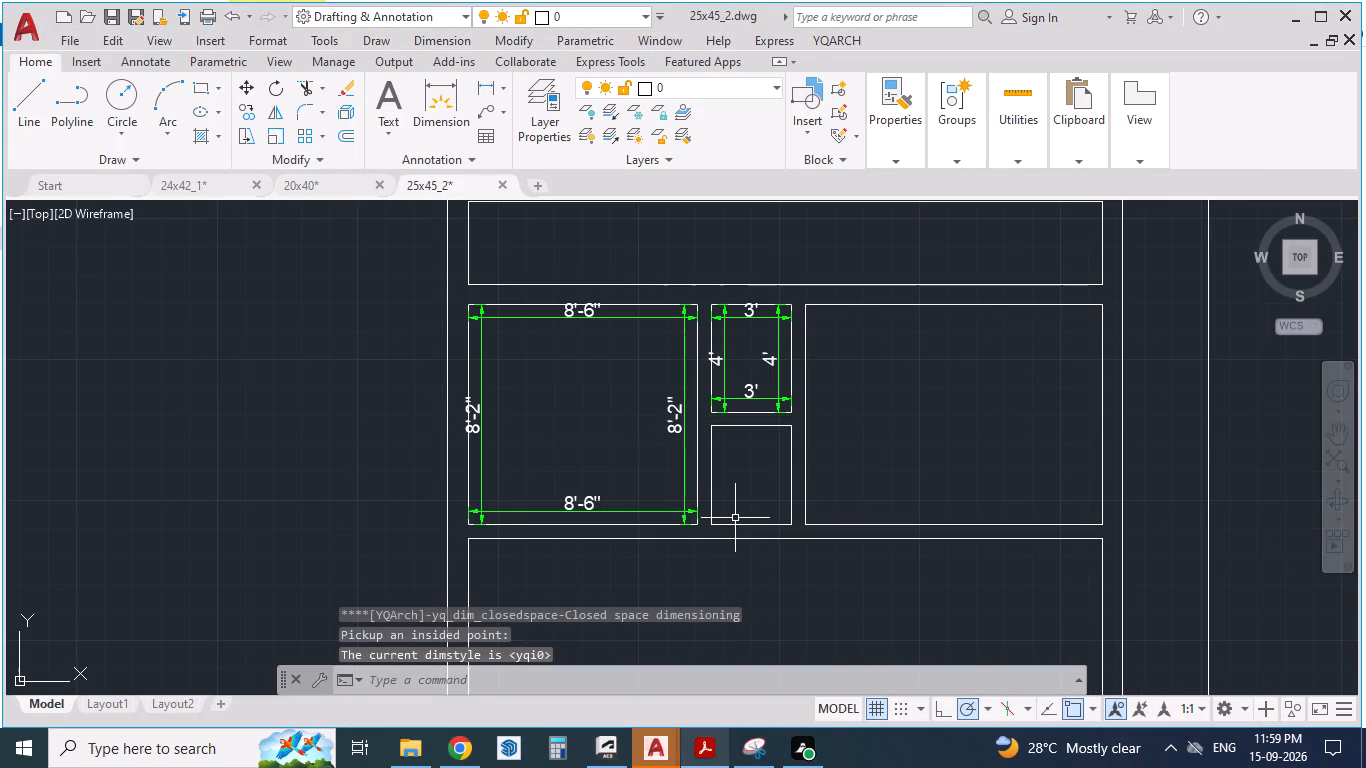
Extend both faces of the puja's lower wall to the kitchen and bedroom wall lines, and the passage's side lines up through that wall.
{"action": "scroll", "coordinate": [750, 440], "scroll_direction": "up", "scroll_amount": 1}
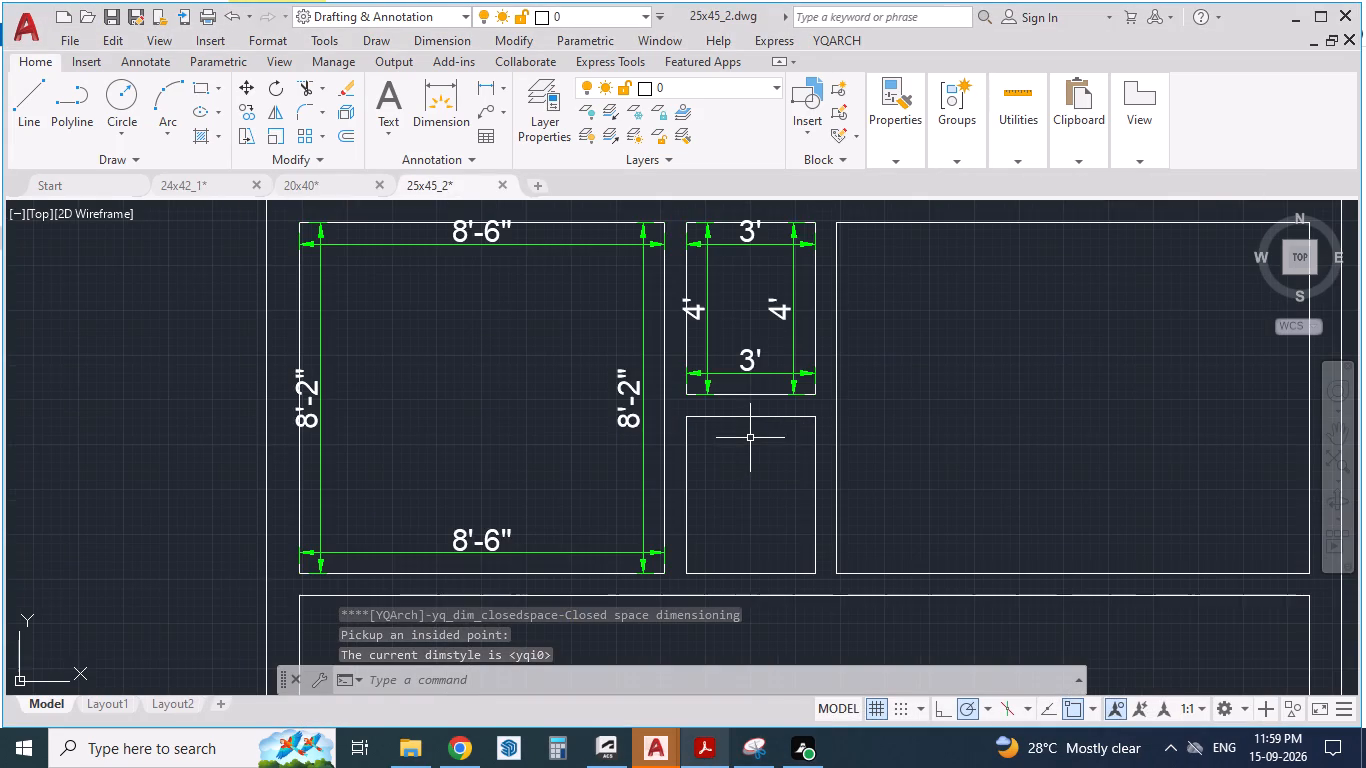
{"action": "type", "text": "EX"}
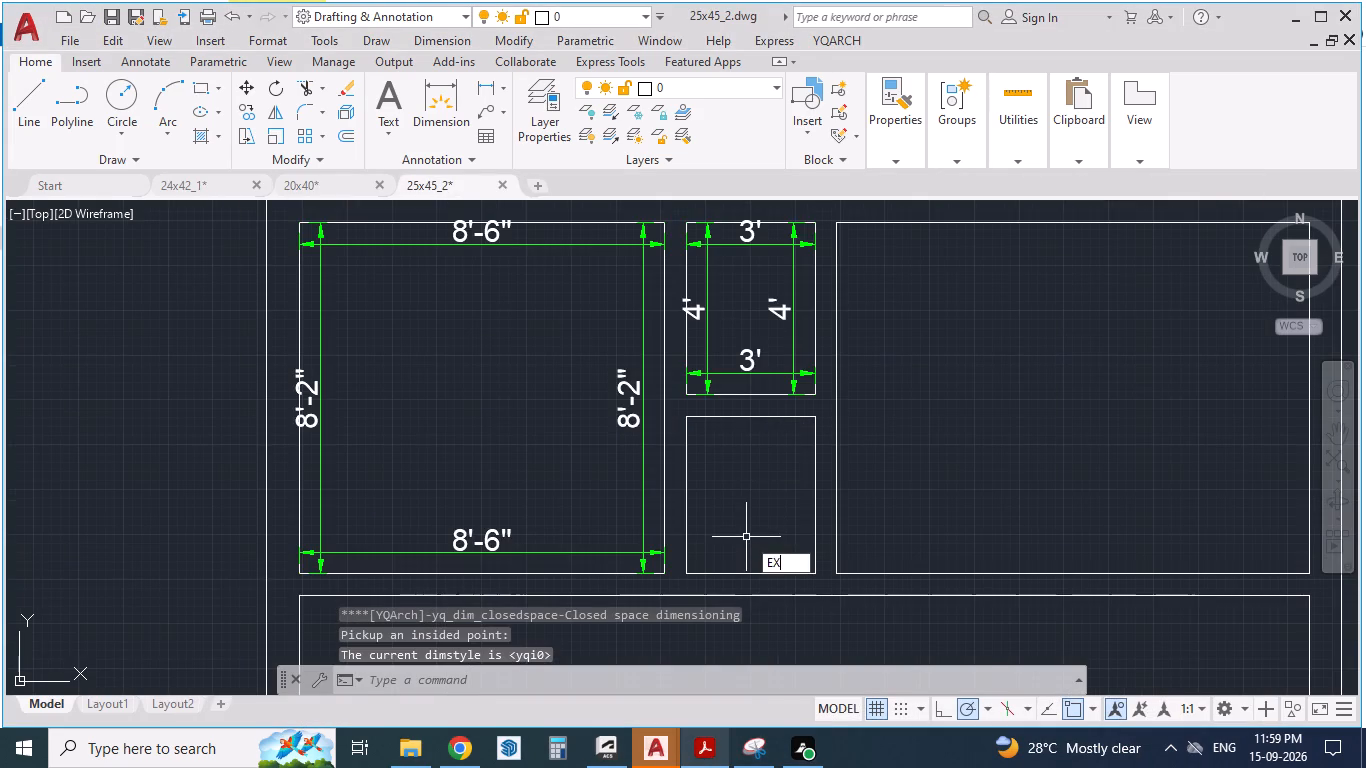
{"action": "key", "text": "Return"}
{"action": "left_click", "coordinate": [726, 396]}
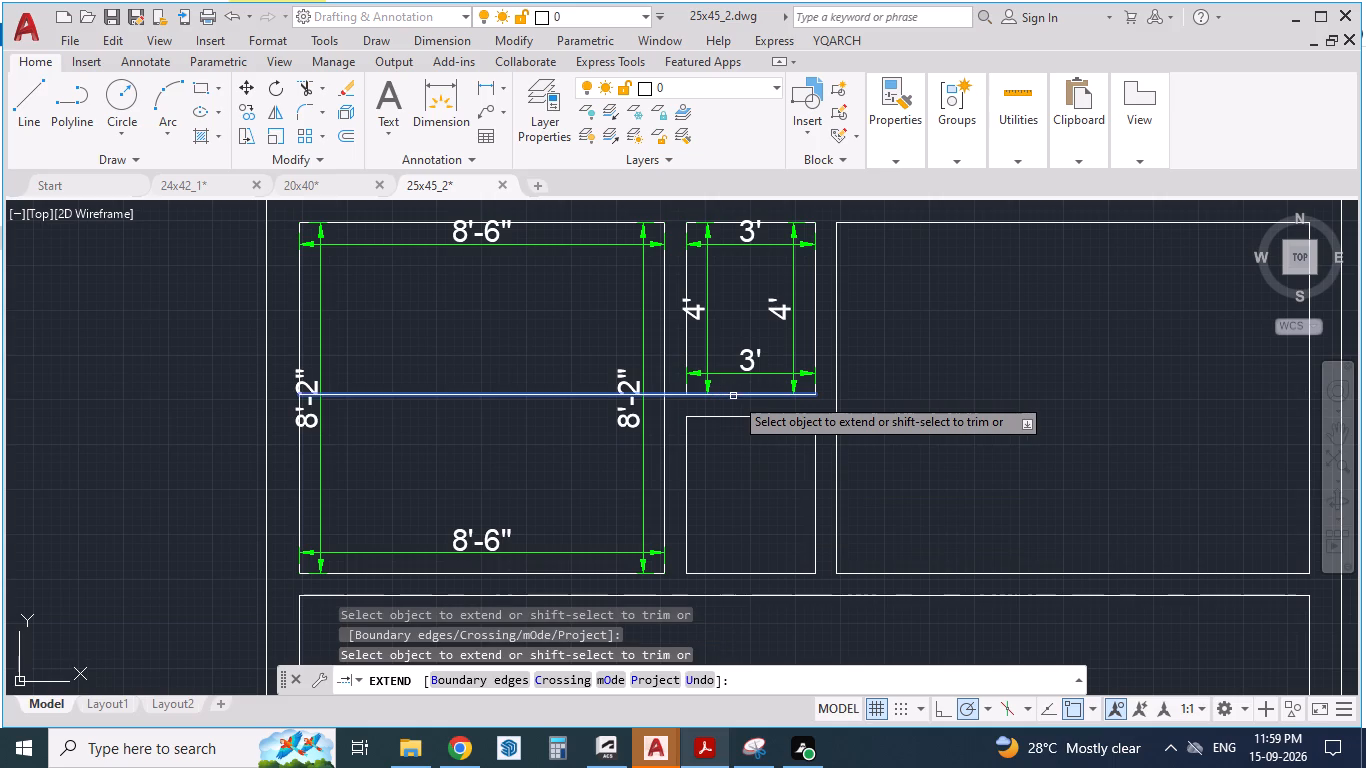
{"action": "left_click", "coordinate": [751, 398]}
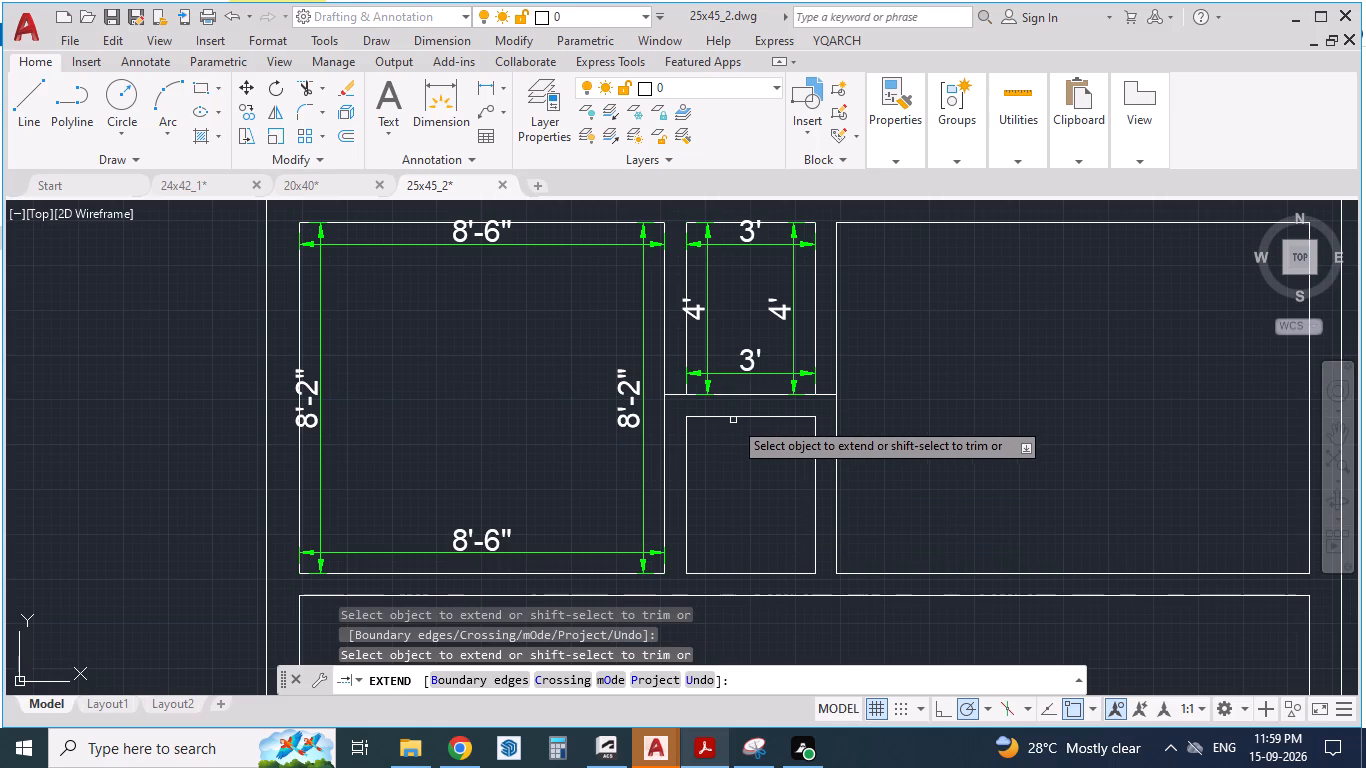
{"action": "left_click", "coordinate": [733, 420]}
{"action": "left_click", "coordinate": [720, 417]}
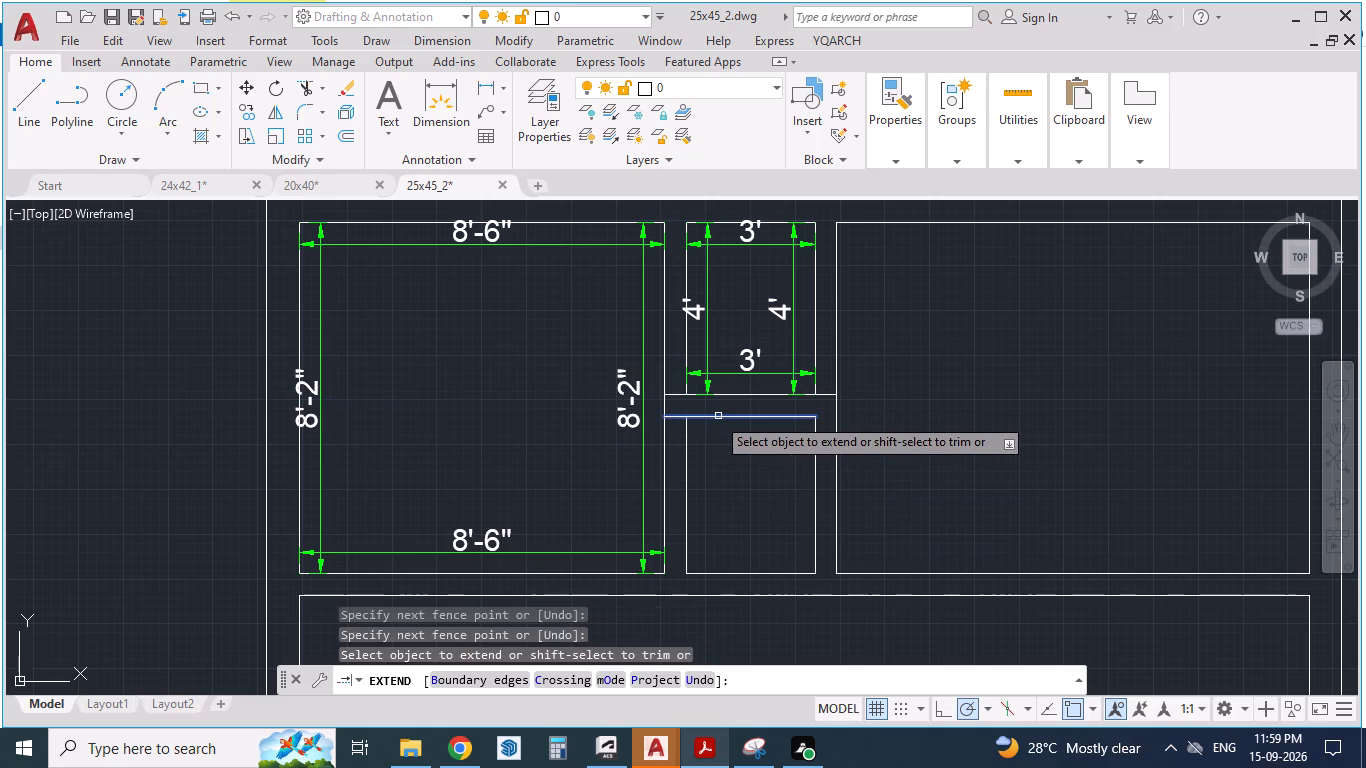
{"action": "left_click", "coordinate": [715, 416]}
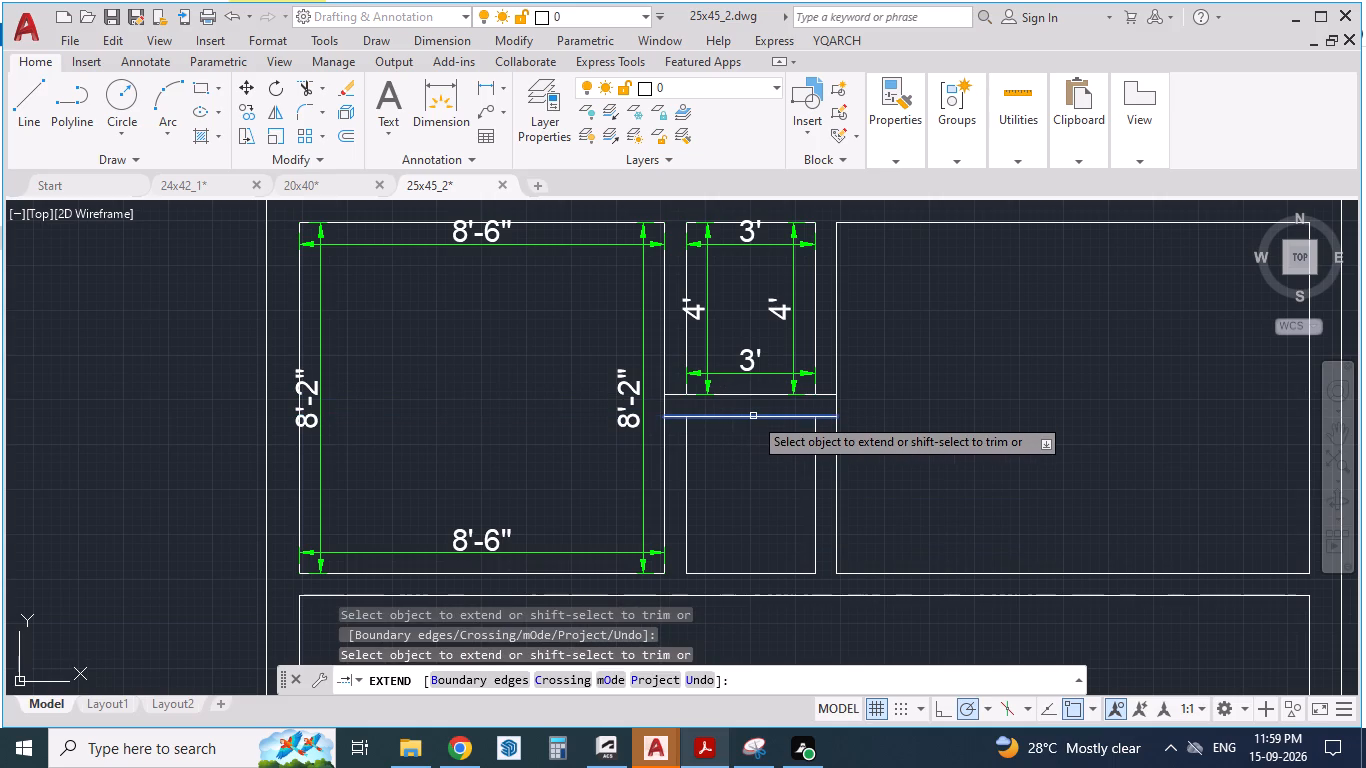
{"action": "left_click", "coordinate": [761, 418]}
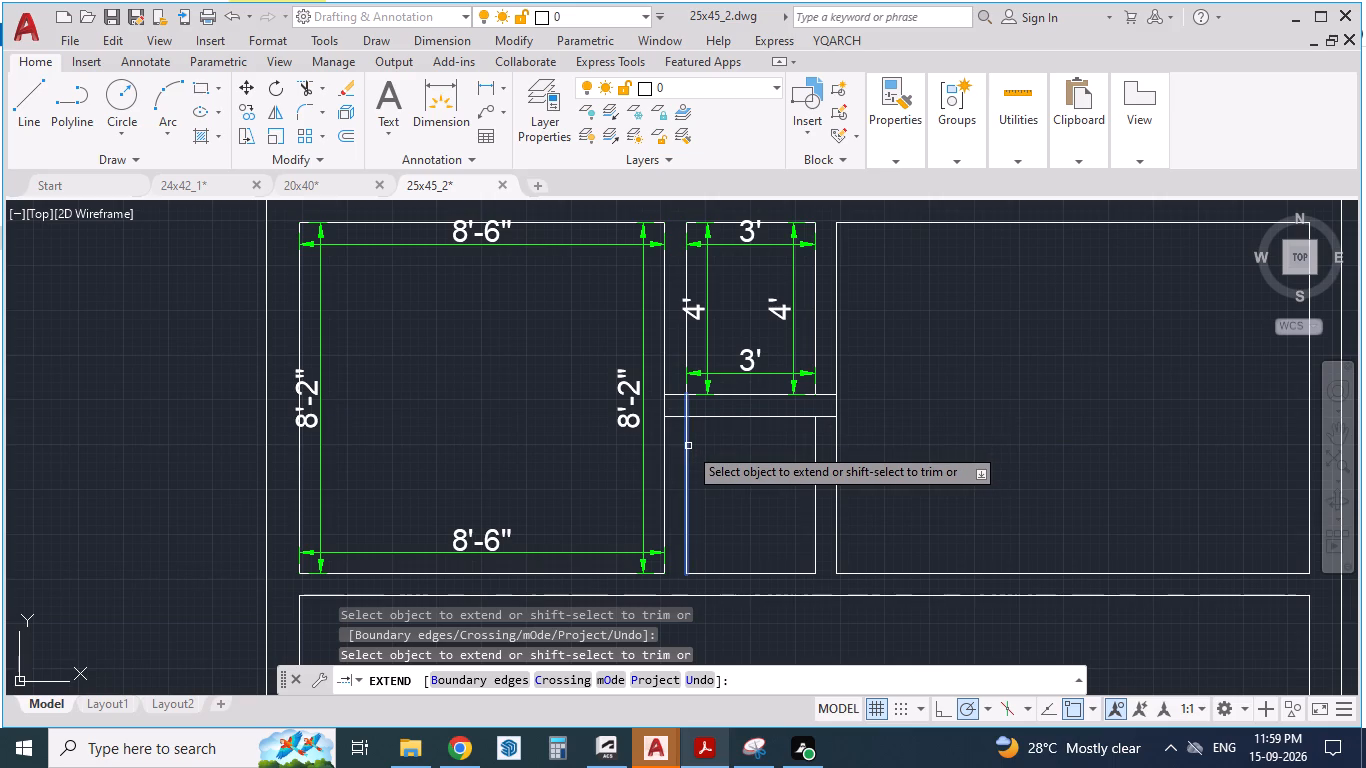
{"action": "left_click", "coordinate": [688, 446]}
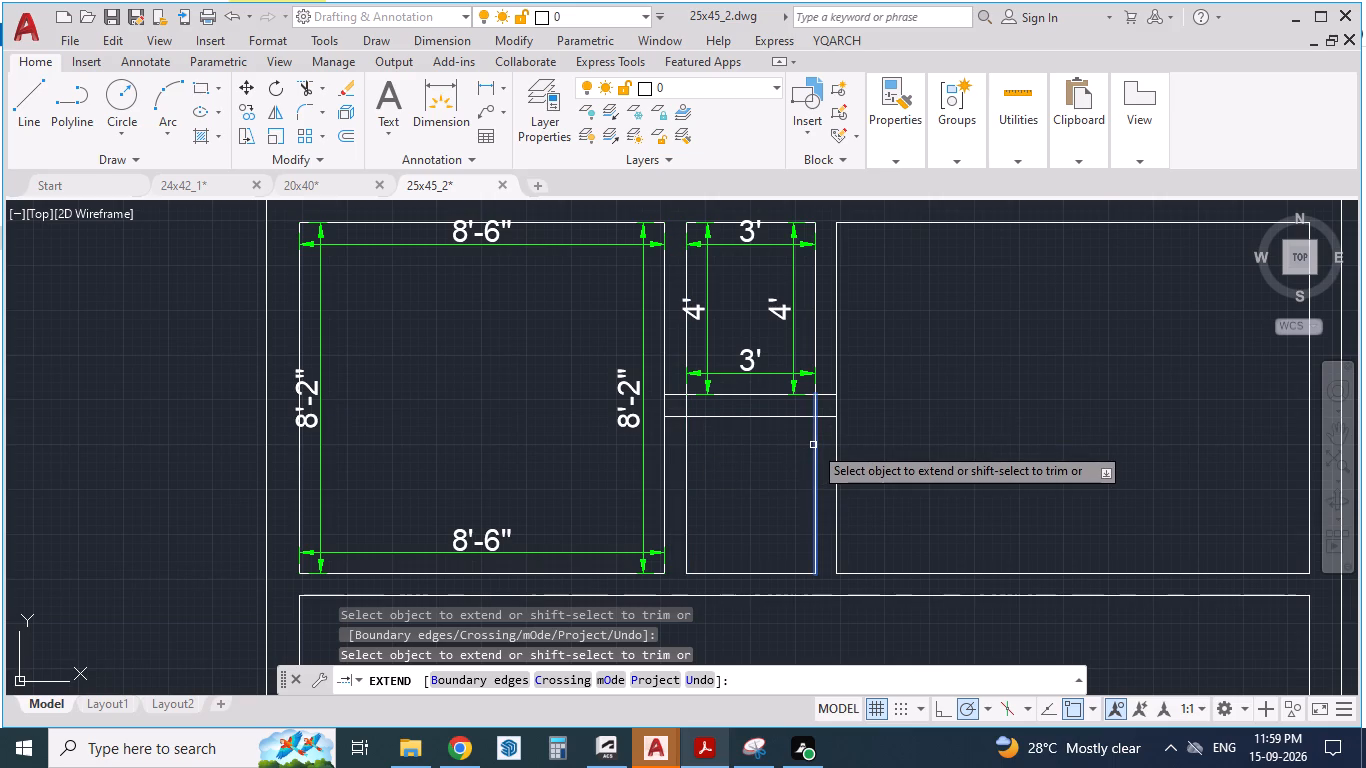
{"action": "left_click", "coordinate": [813, 445]}
Extend the passage's bottom line to the kitchen and bedroom sides, and the four vertical partition lines down to the lower cross-wall face.
{"action": "scroll", "coordinate": [765, 448], "scroll_direction": "down", "scroll_amount": 1}
{"action": "scroll", "coordinate": [757, 540], "scroll_direction": "up", "scroll_amount": 2}
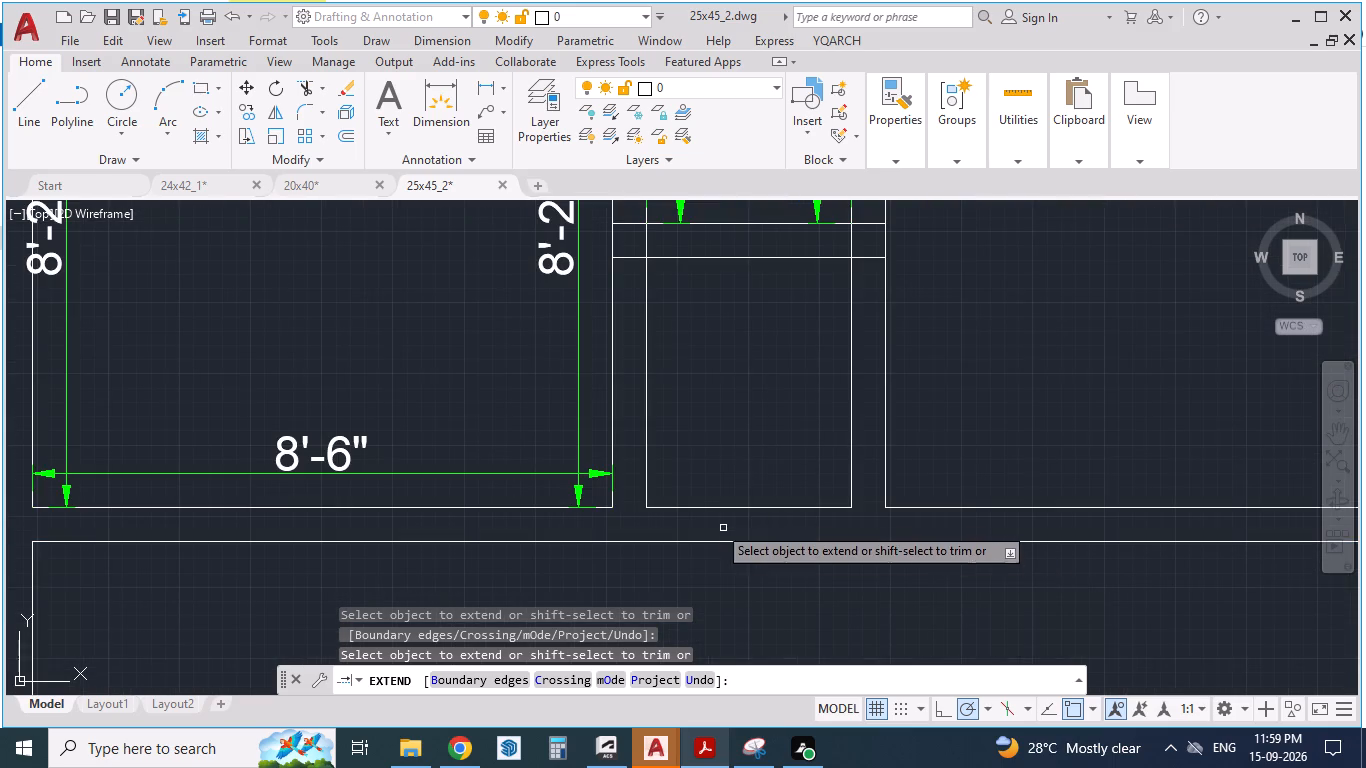
{"action": "left_click", "coordinate": [693, 507]}
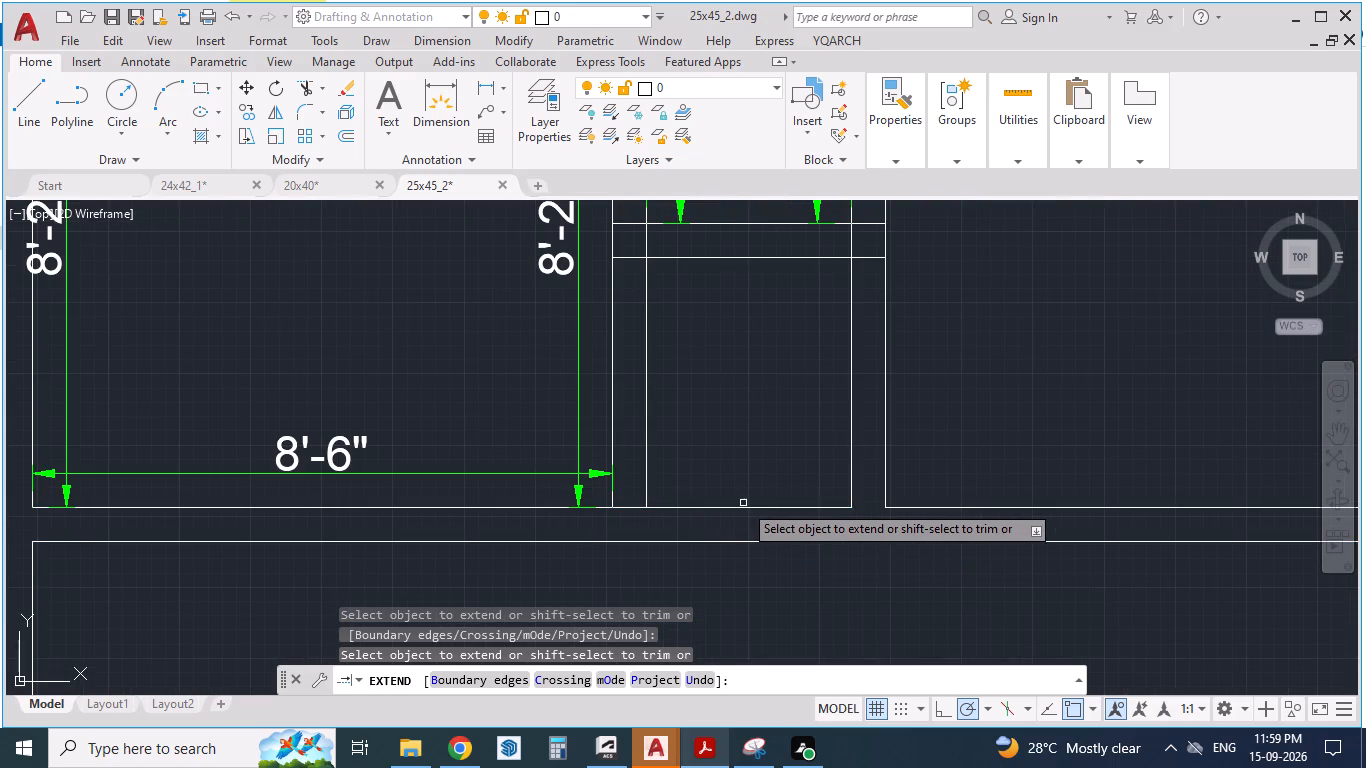
{"action": "left_click", "coordinate": [763, 509]}
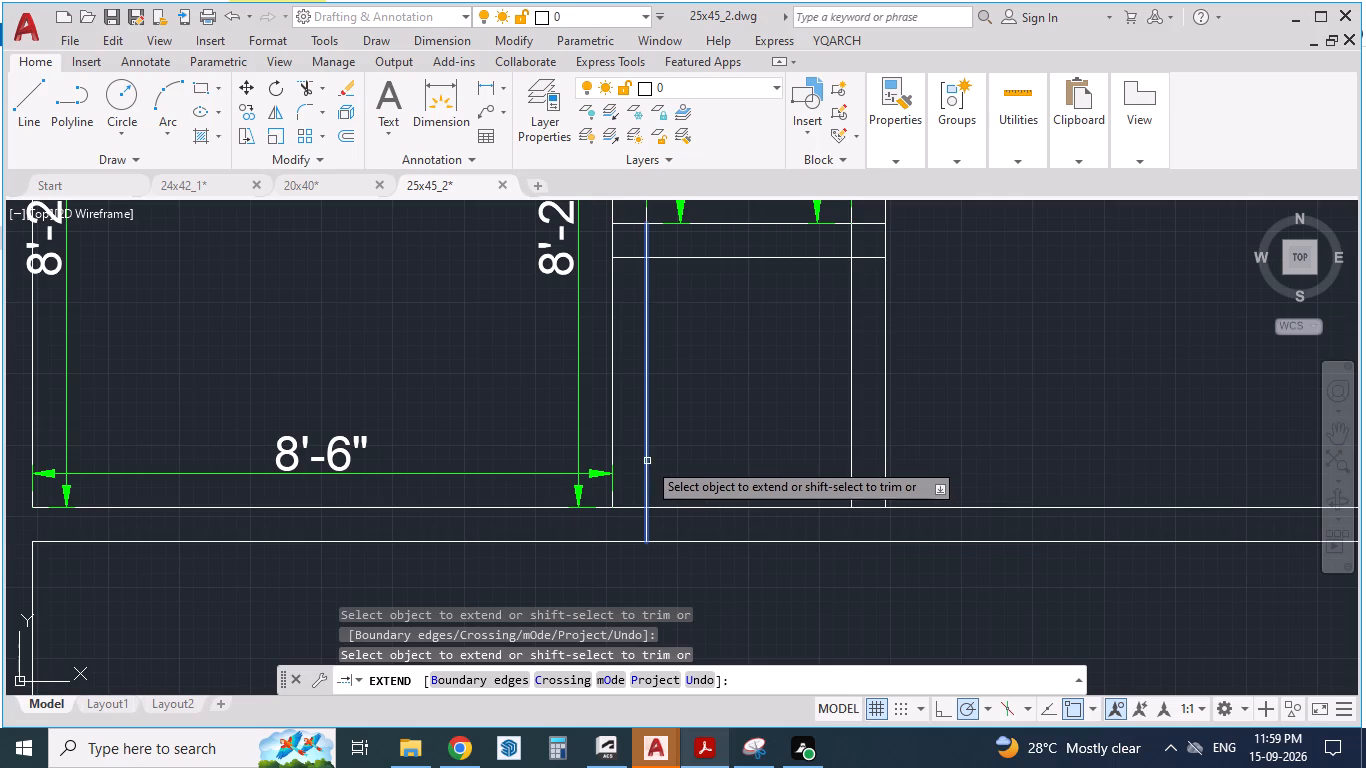
{"action": "left_click", "coordinate": [645, 461]}
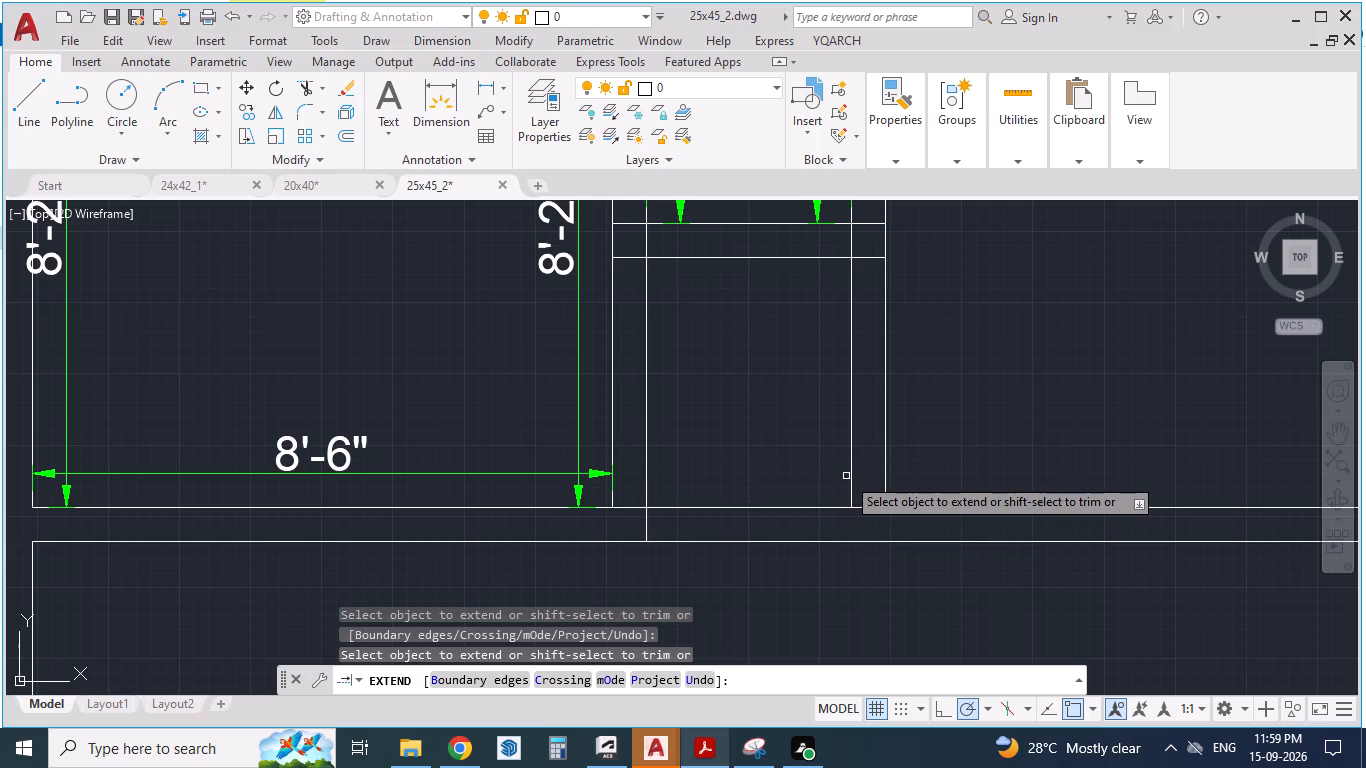
{"action": "left_click", "coordinate": [848, 476]}
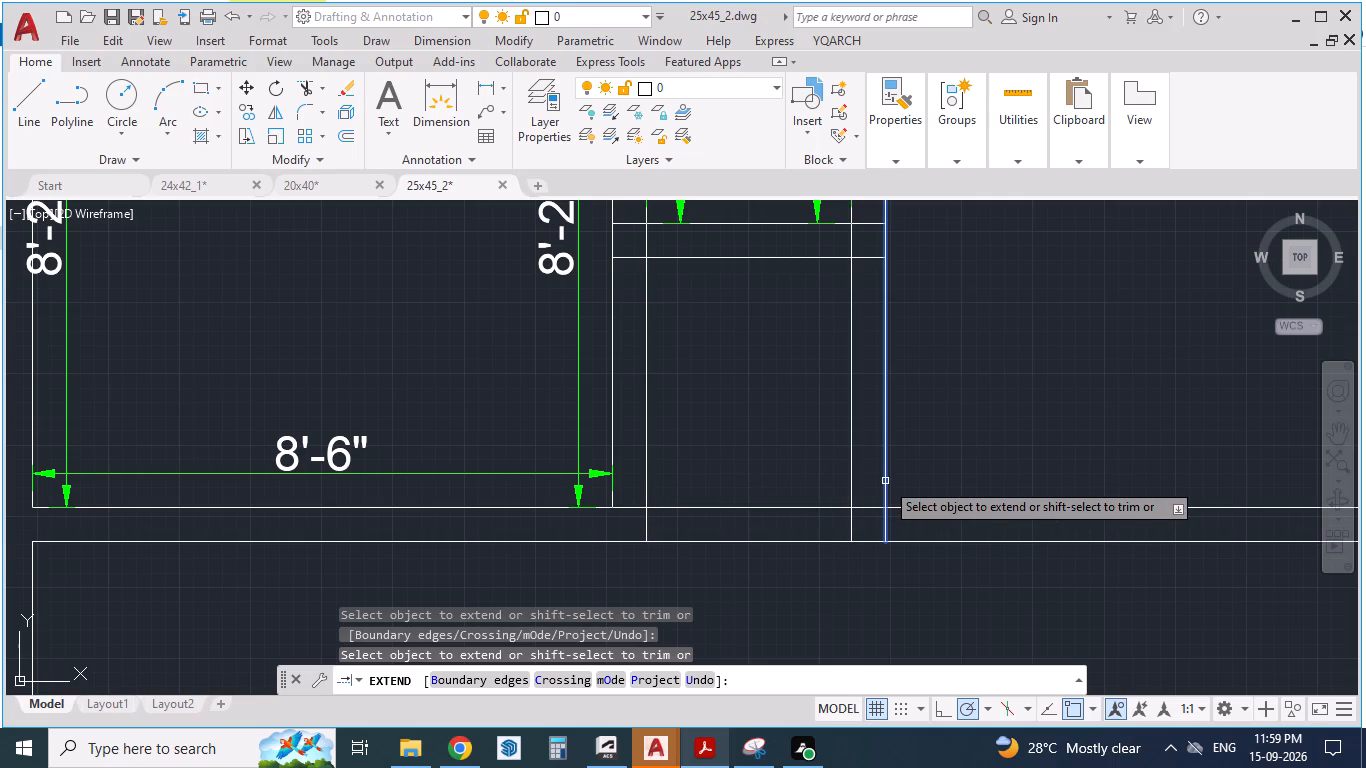
{"action": "left_click", "coordinate": [885, 481]}
{"action": "left_click", "coordinate": [610, 417]}
{"action": "scroll", "coordinate": [734, 442], "scroll_direction": "down", "scroll_amount": 1}
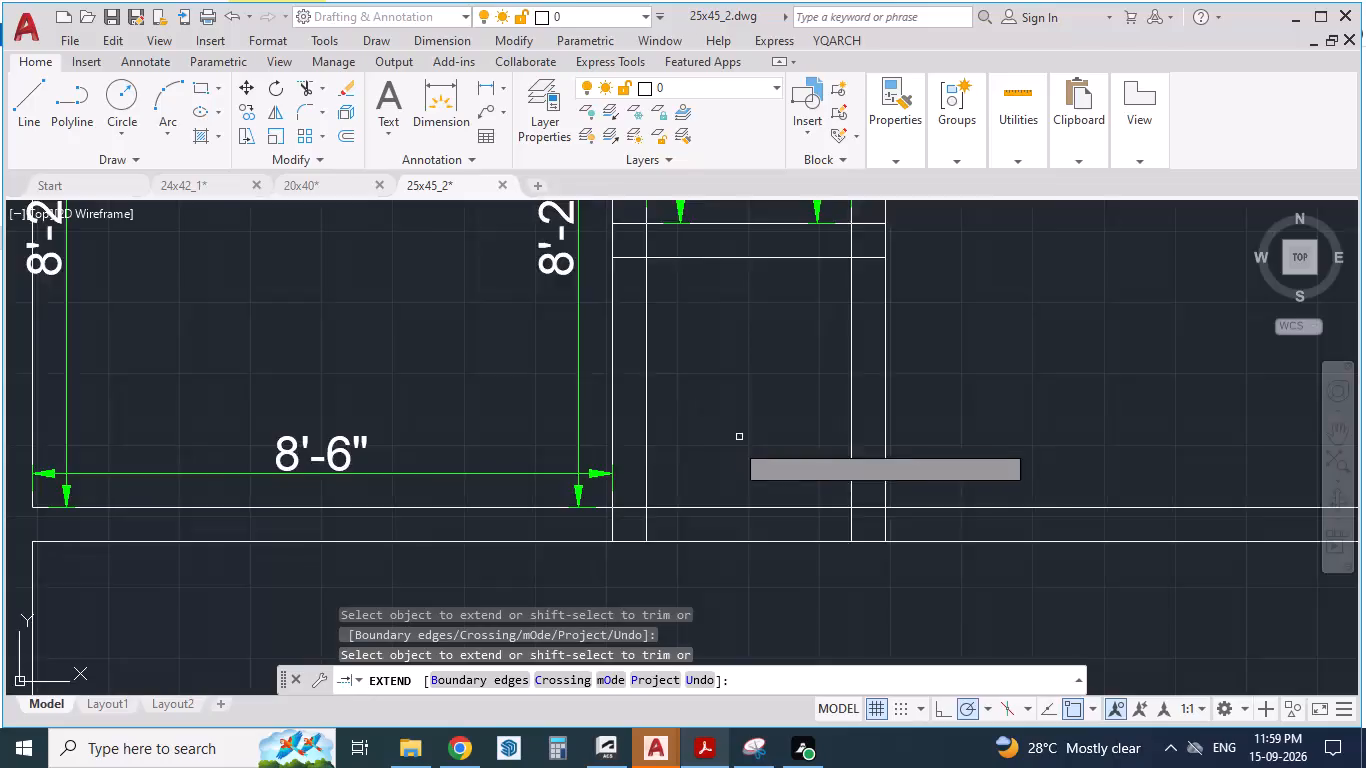
Trim both faces of the lower cross wall across the passage opening between the kitchen and bedroom sides.
{"action": "scroll", "coordinate": [734, 442], "scroll_direction": "down", "scroll_amount": 1}
{"action": "key", "text": "Escape"}
{"action": "key", "text": "Escape"}
{"action": "scroll", "coordinate": [737, 533], "scroll_direction": "up", "scroll_amount": 1}
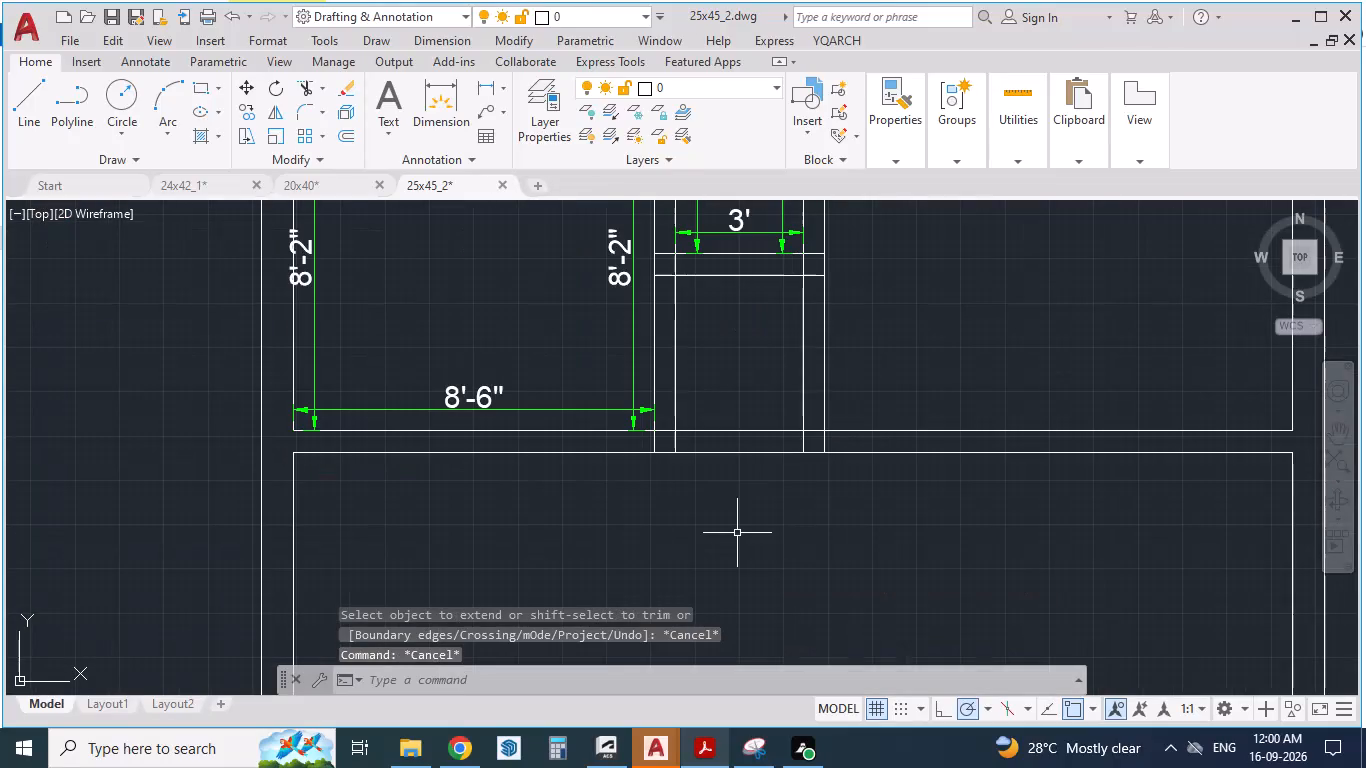
{"action": "type", "text": "TR"}
{"action": "key", "text": "Return"}
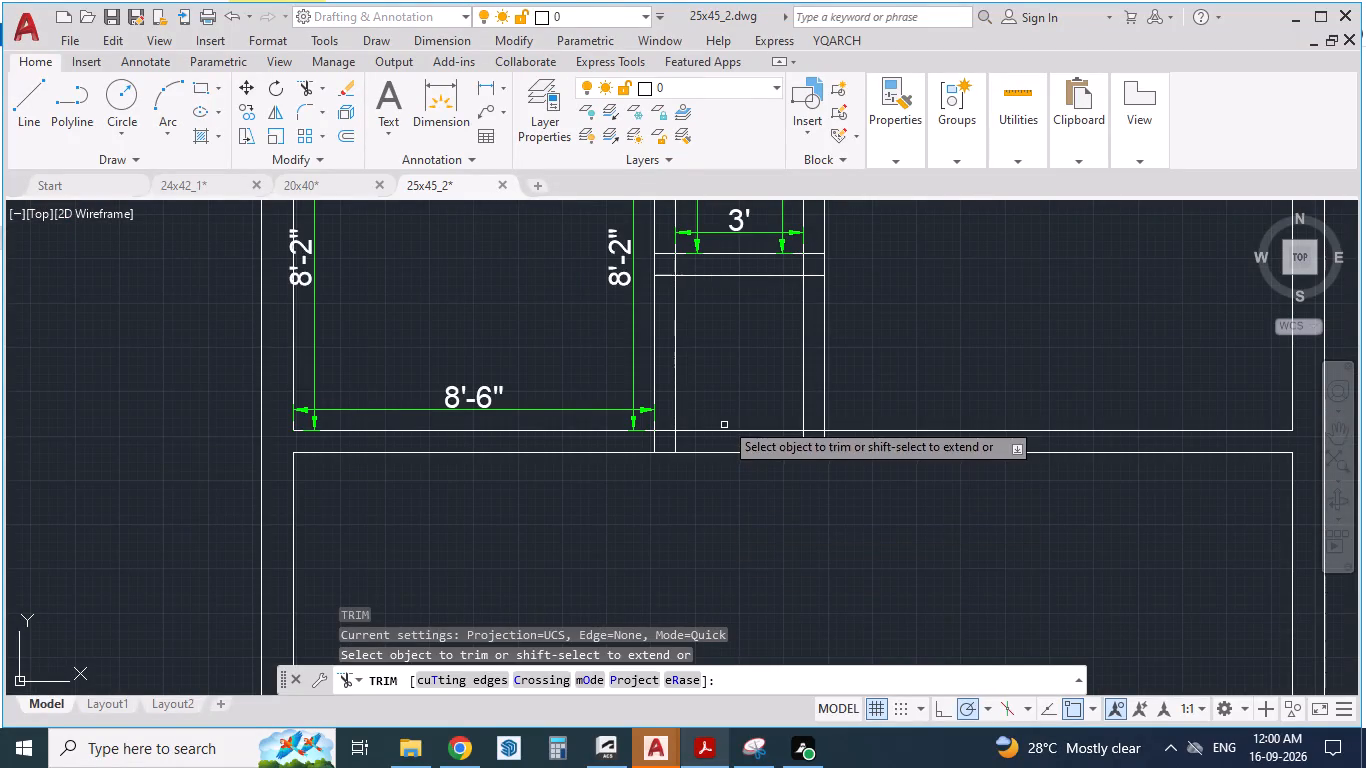
{"action": "left_click_drag", "start_coordinate": [760, 420], "coordinate": [747, 496]}
{"action": "scroll", "coordinate": [765, 482], "scroll_direction": "down", "scroll_amount": 1}
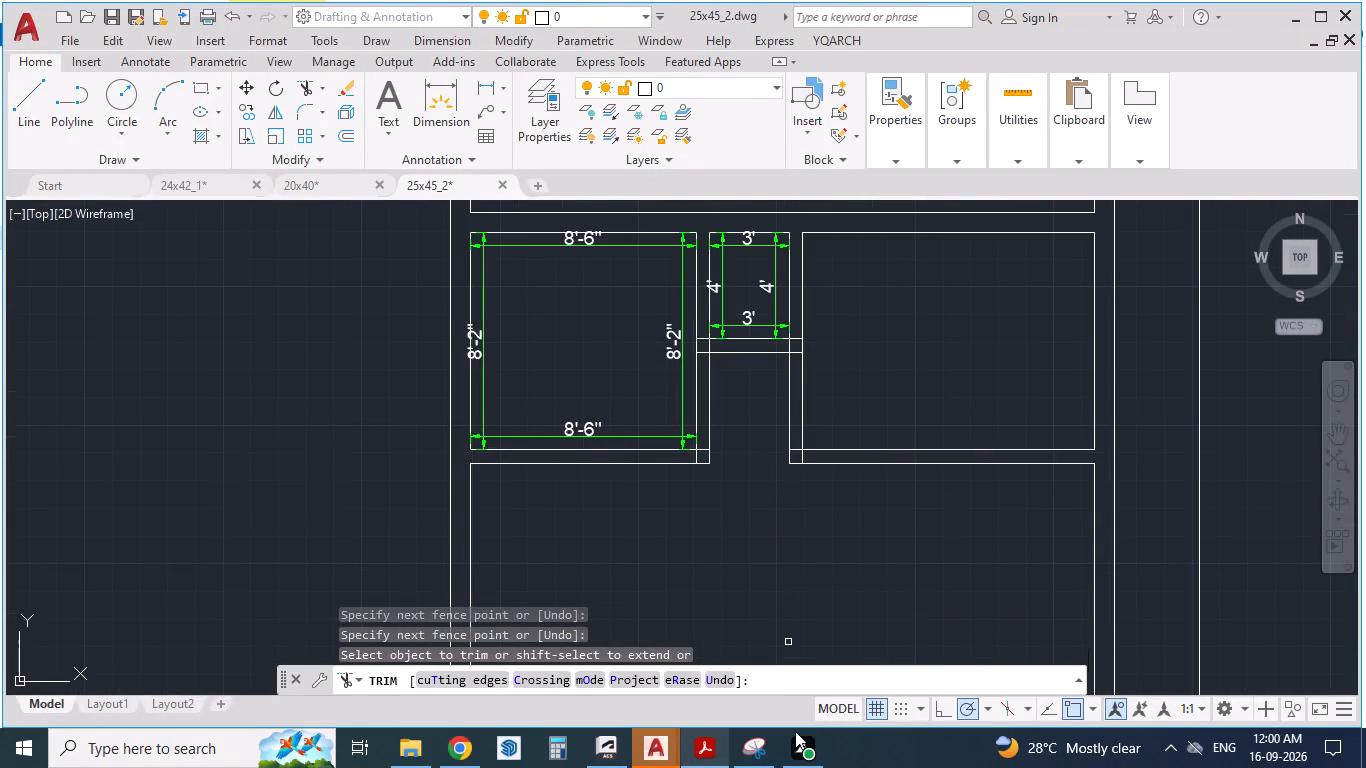
Compare the kitchen, puja and utility layout with the PDF reference floor plan.
{"action": "left_click", "coordinate": [710, 746]}
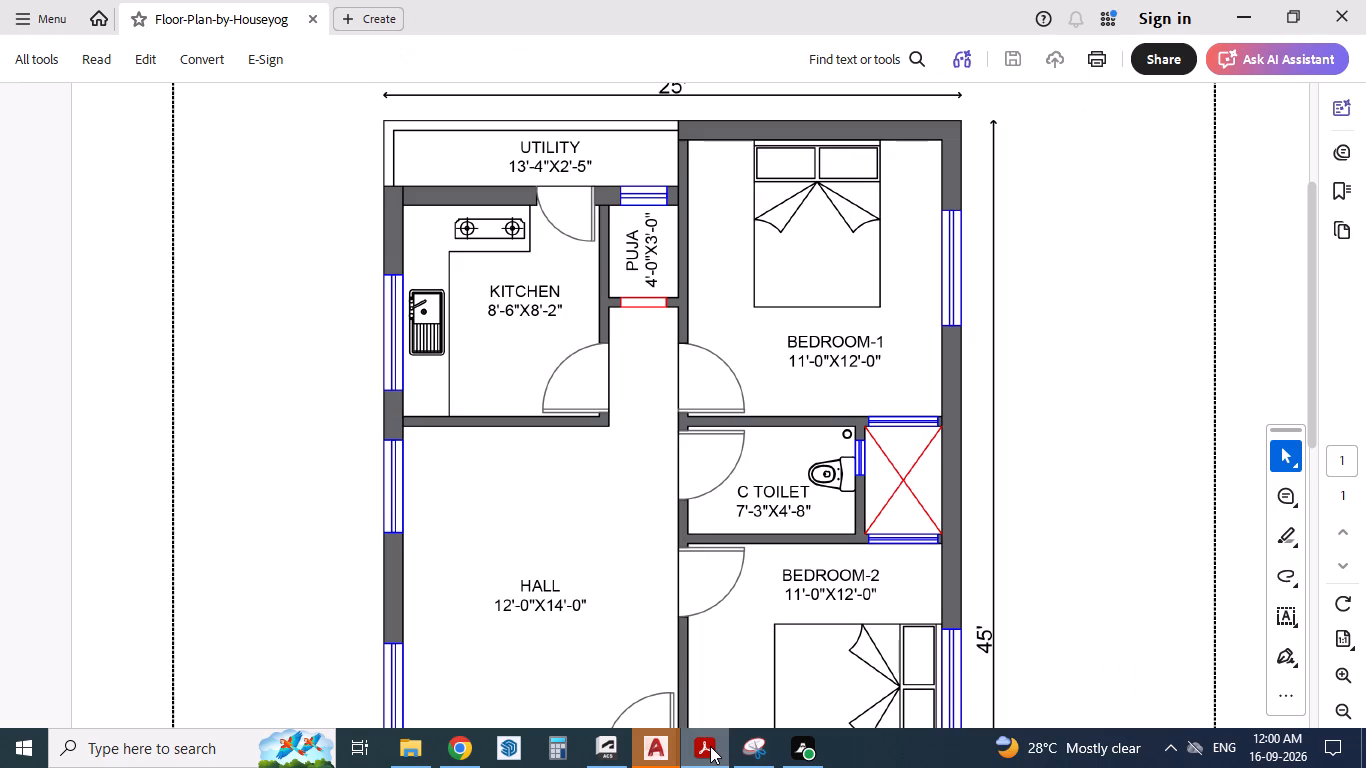
{"action": "left_click", "coordinate": [710, 746]}
{"action": "scroll", "coordinate": [685, 452], "scroll_direction": "down", "scroll_amount": 2}
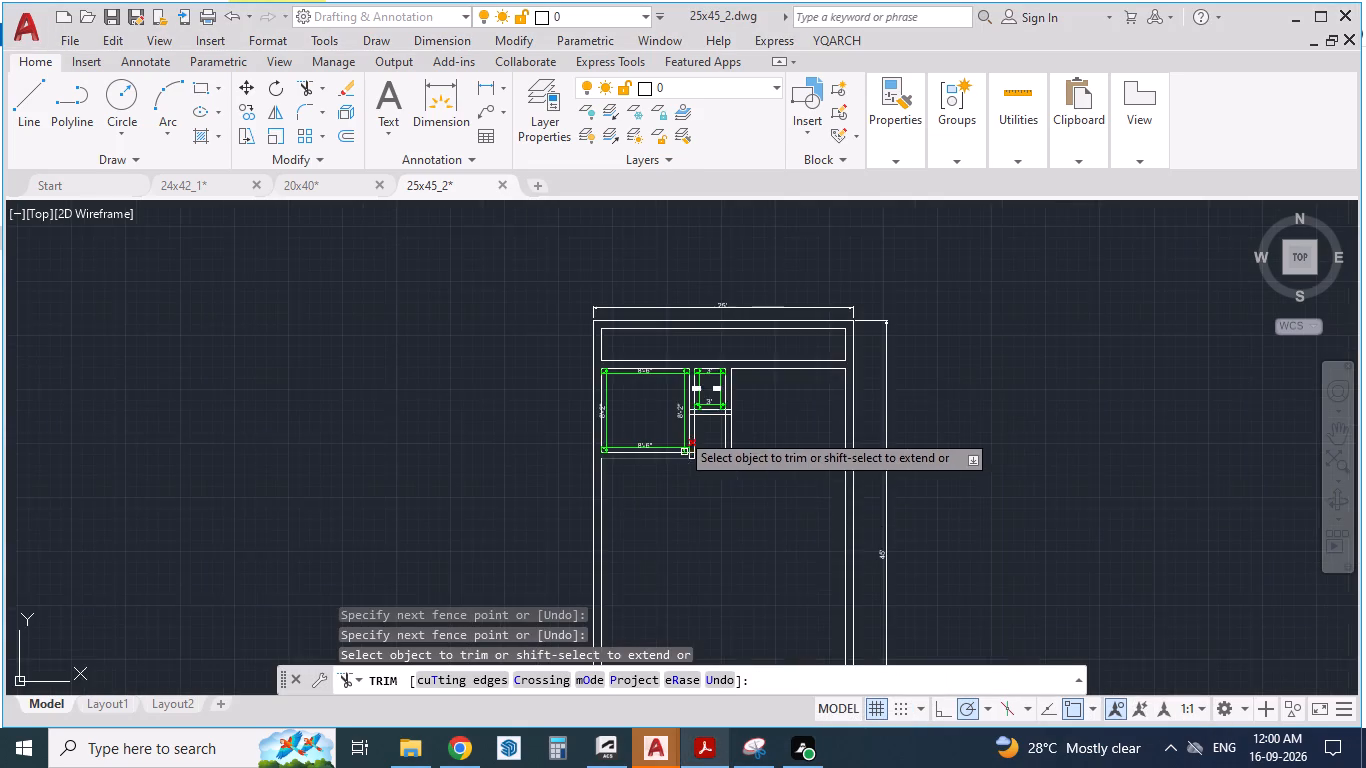
{"action": "scroll", "coordinate": [652, 362], "scroll_direction": "up", "scroll_amount": 2}
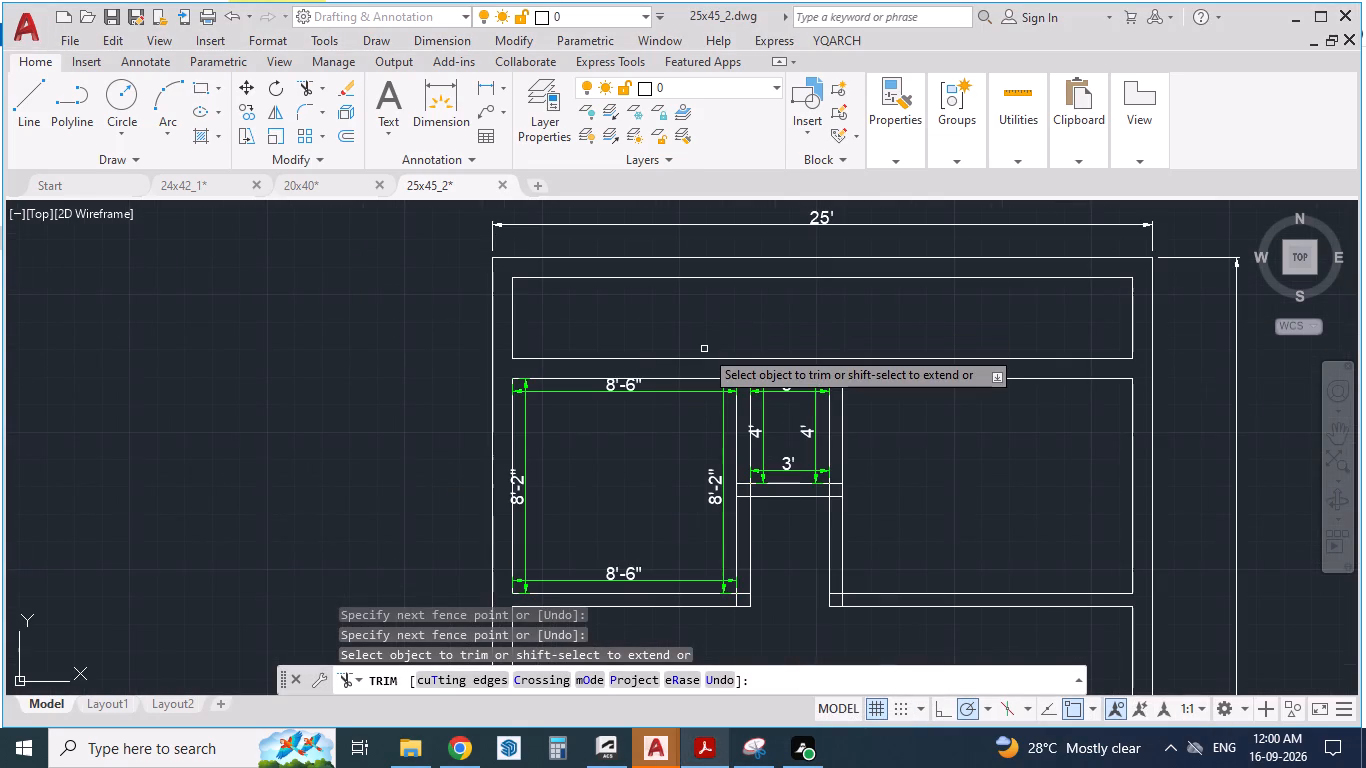
{"action": "left_click", "coordinate": [705, 746]}
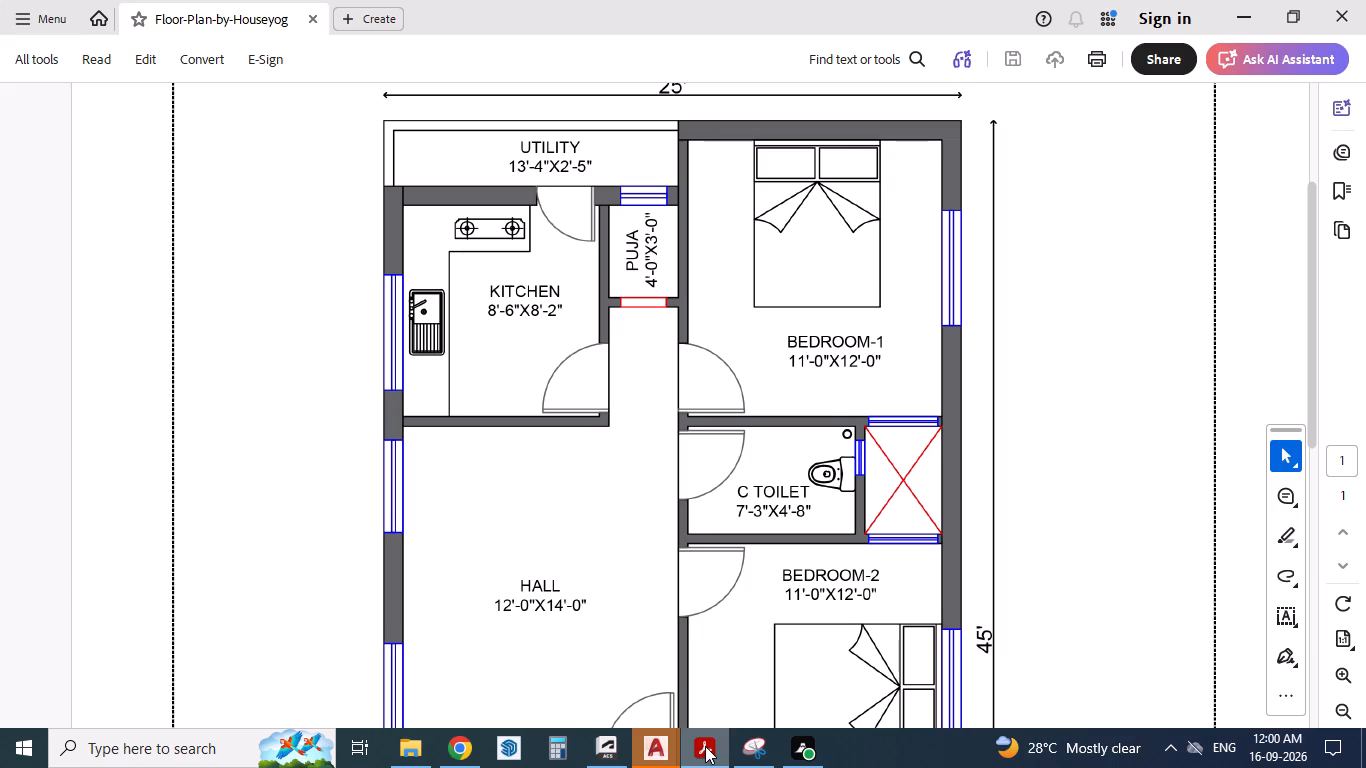
{"action": "left_click", "coordinate": [705, 746]}
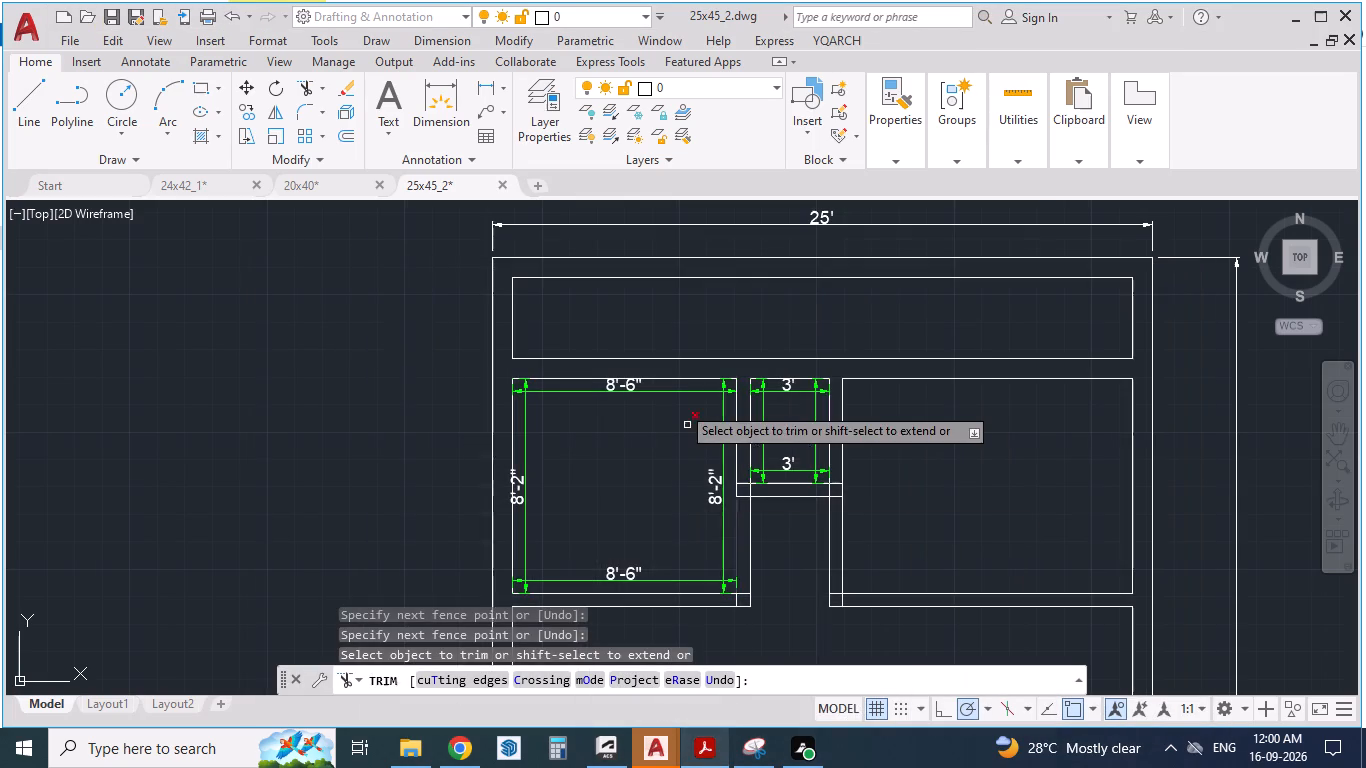
{"action": "scroll", "coordinate": [687, 341], "scroll_direction": "up", "scroll_amount": 1}
{"action": "key", "text": "Escape"}
{"action": "key", "text": "Escape"}
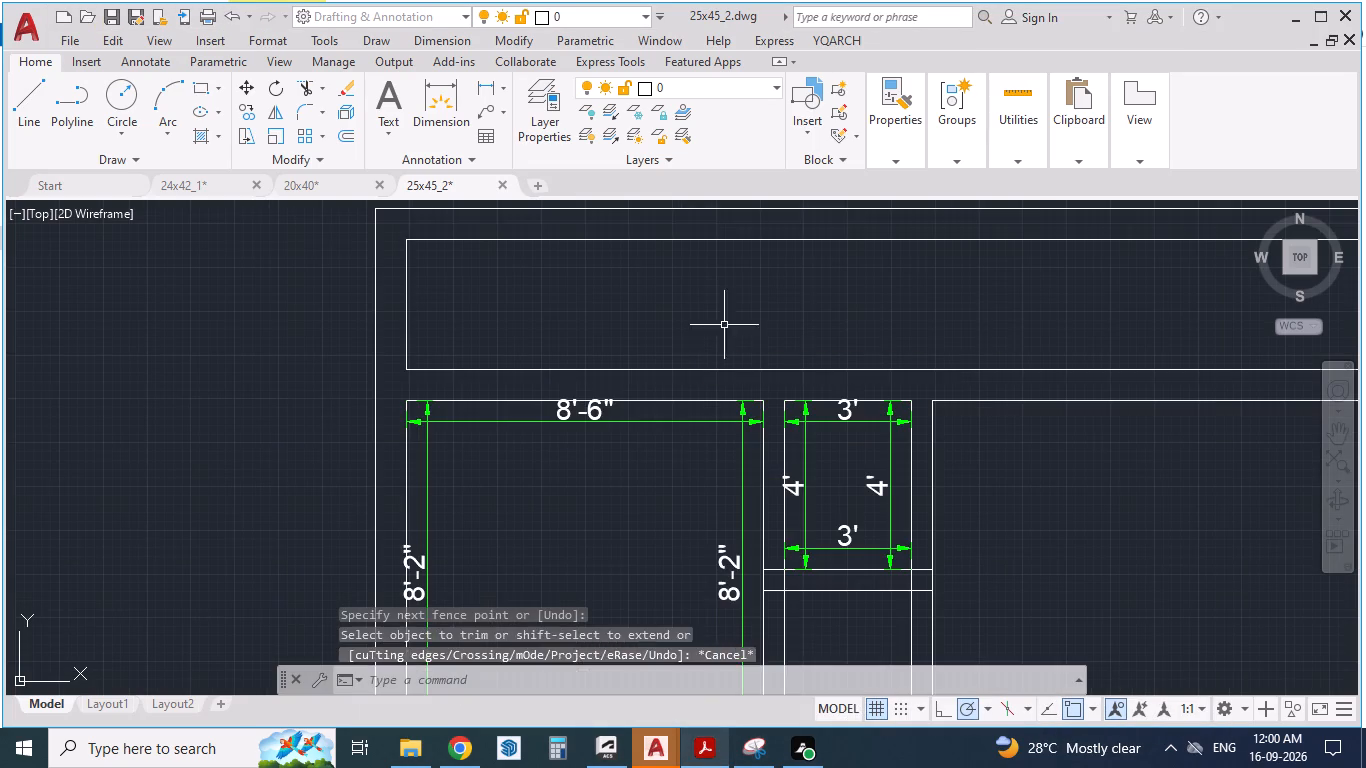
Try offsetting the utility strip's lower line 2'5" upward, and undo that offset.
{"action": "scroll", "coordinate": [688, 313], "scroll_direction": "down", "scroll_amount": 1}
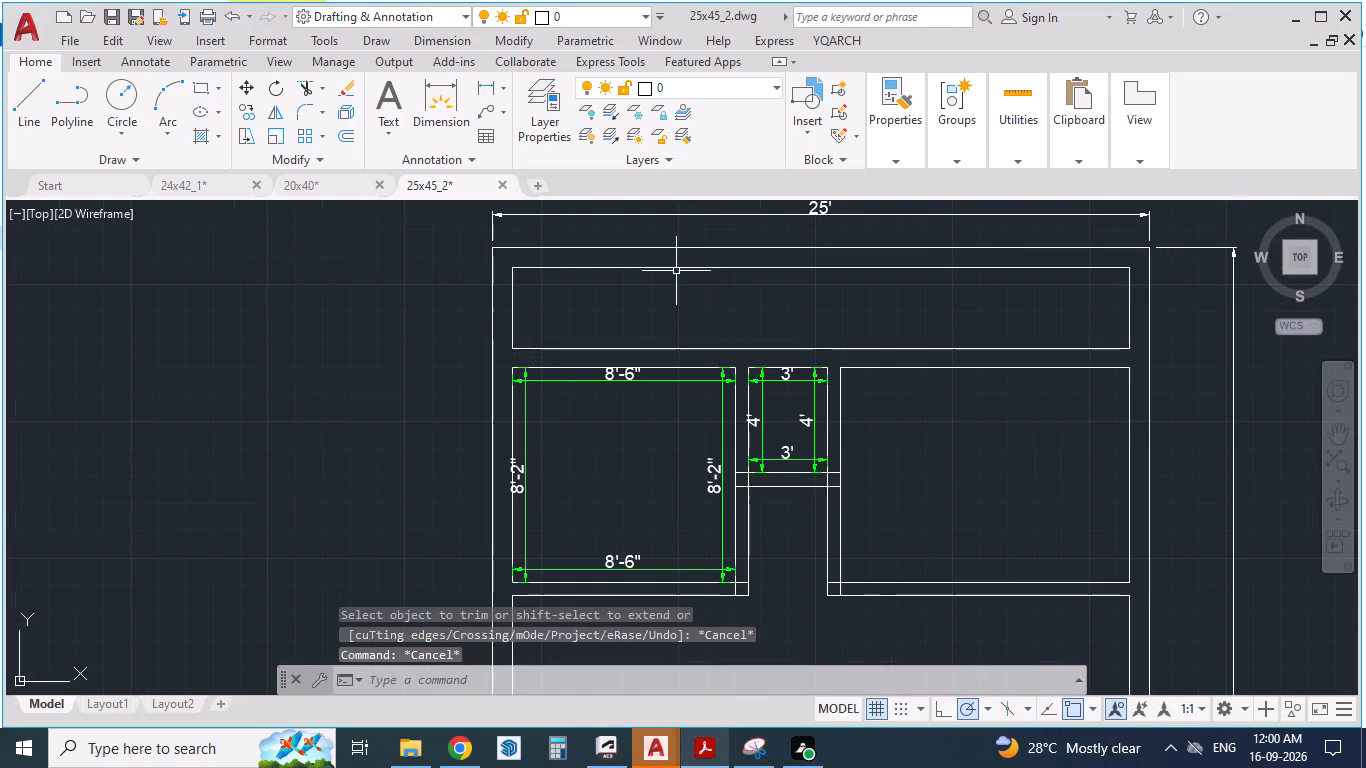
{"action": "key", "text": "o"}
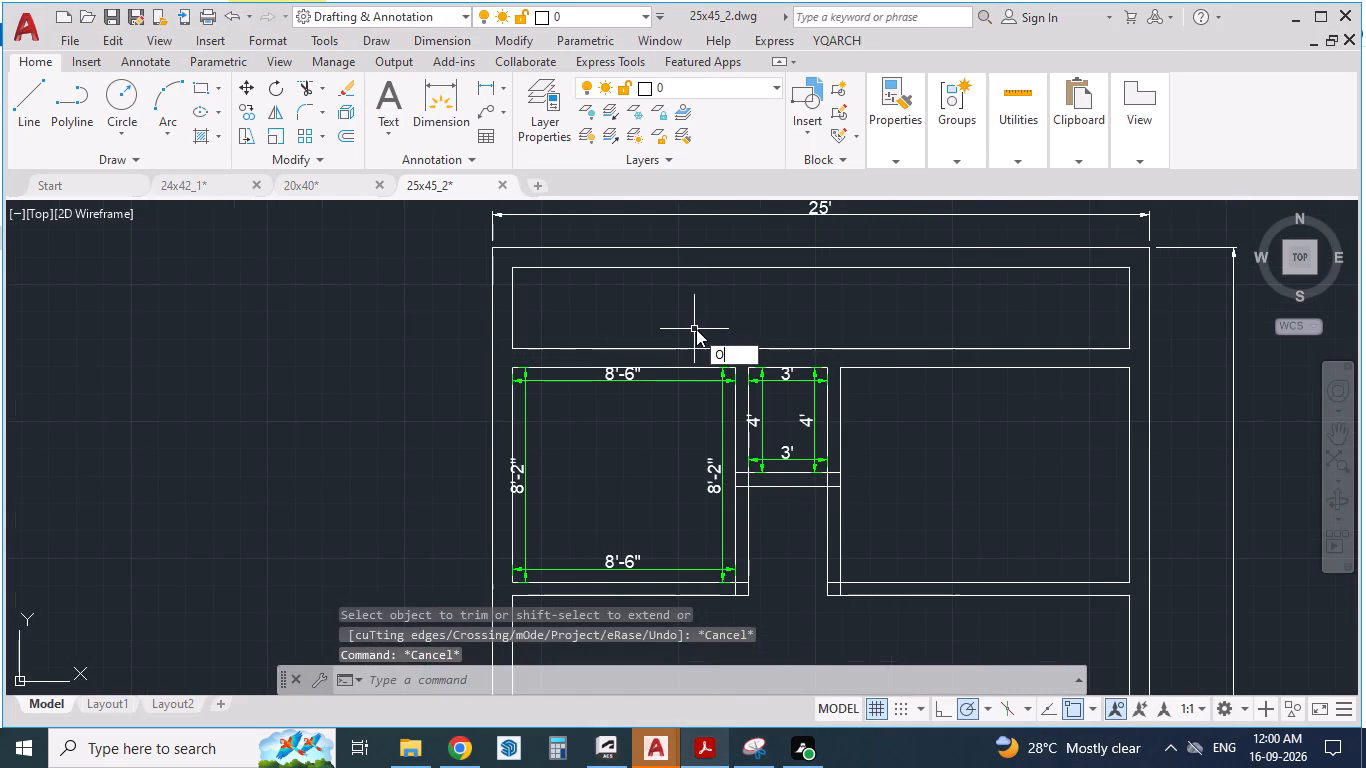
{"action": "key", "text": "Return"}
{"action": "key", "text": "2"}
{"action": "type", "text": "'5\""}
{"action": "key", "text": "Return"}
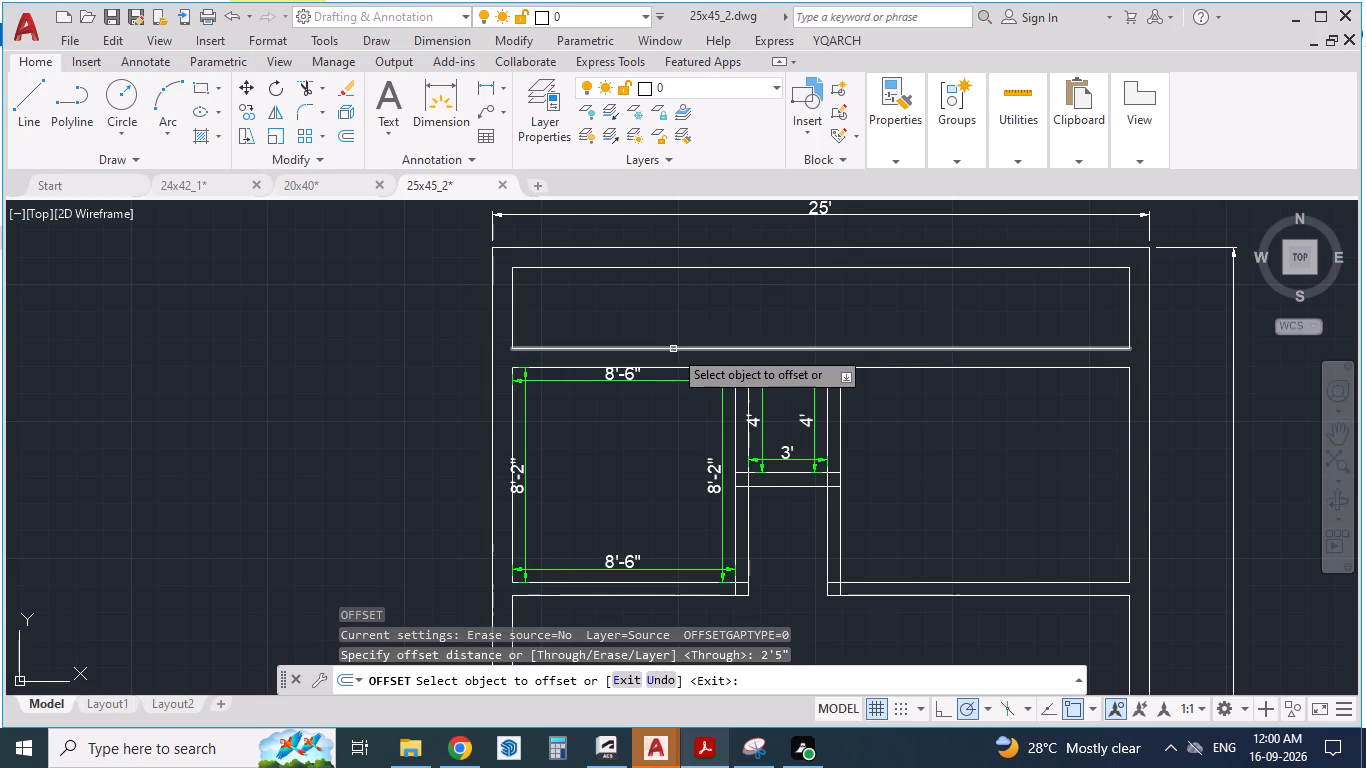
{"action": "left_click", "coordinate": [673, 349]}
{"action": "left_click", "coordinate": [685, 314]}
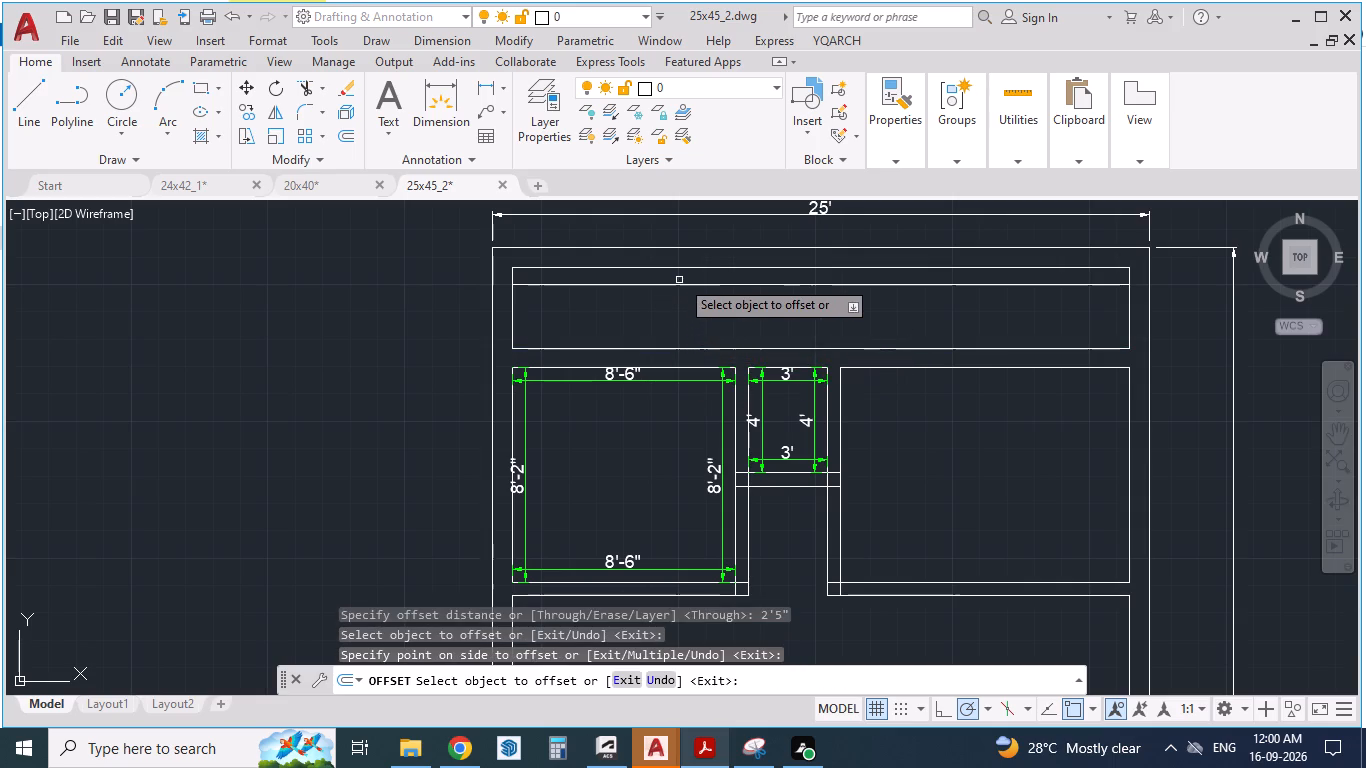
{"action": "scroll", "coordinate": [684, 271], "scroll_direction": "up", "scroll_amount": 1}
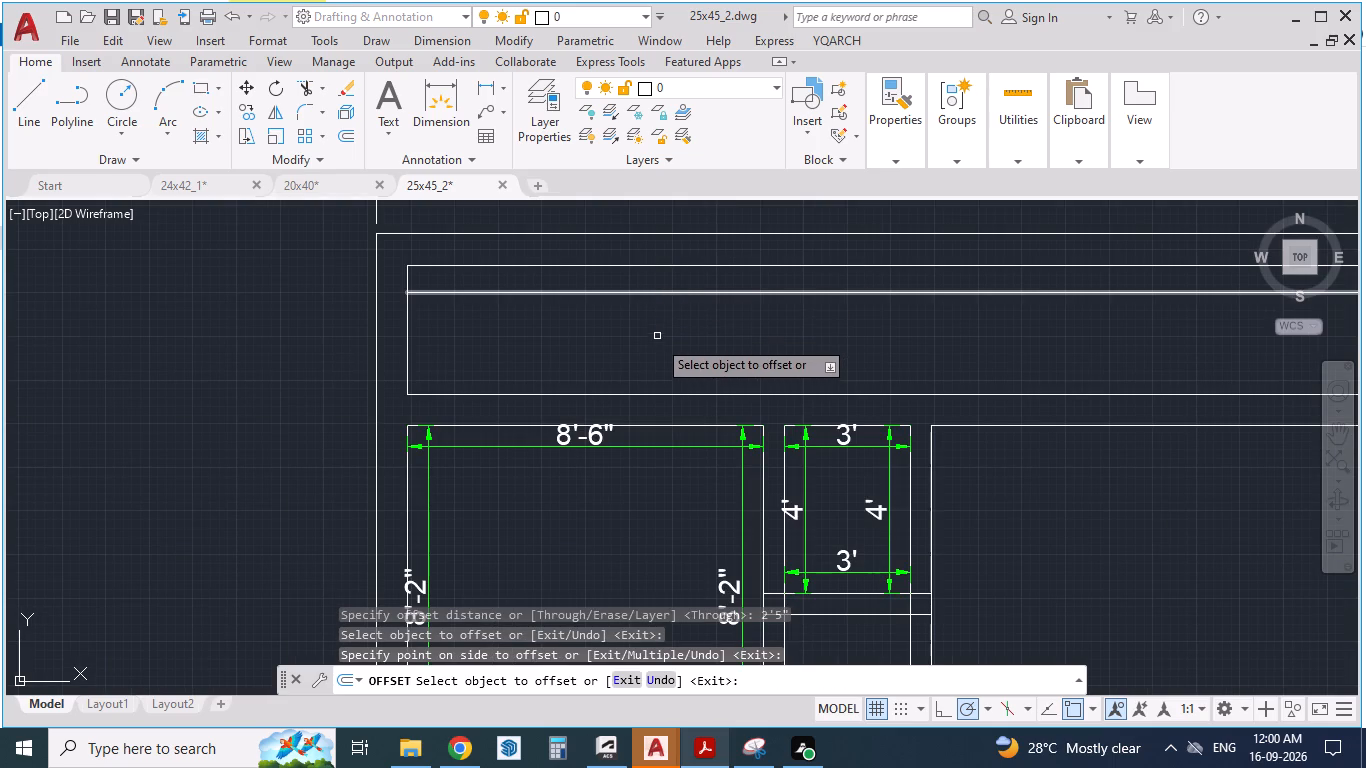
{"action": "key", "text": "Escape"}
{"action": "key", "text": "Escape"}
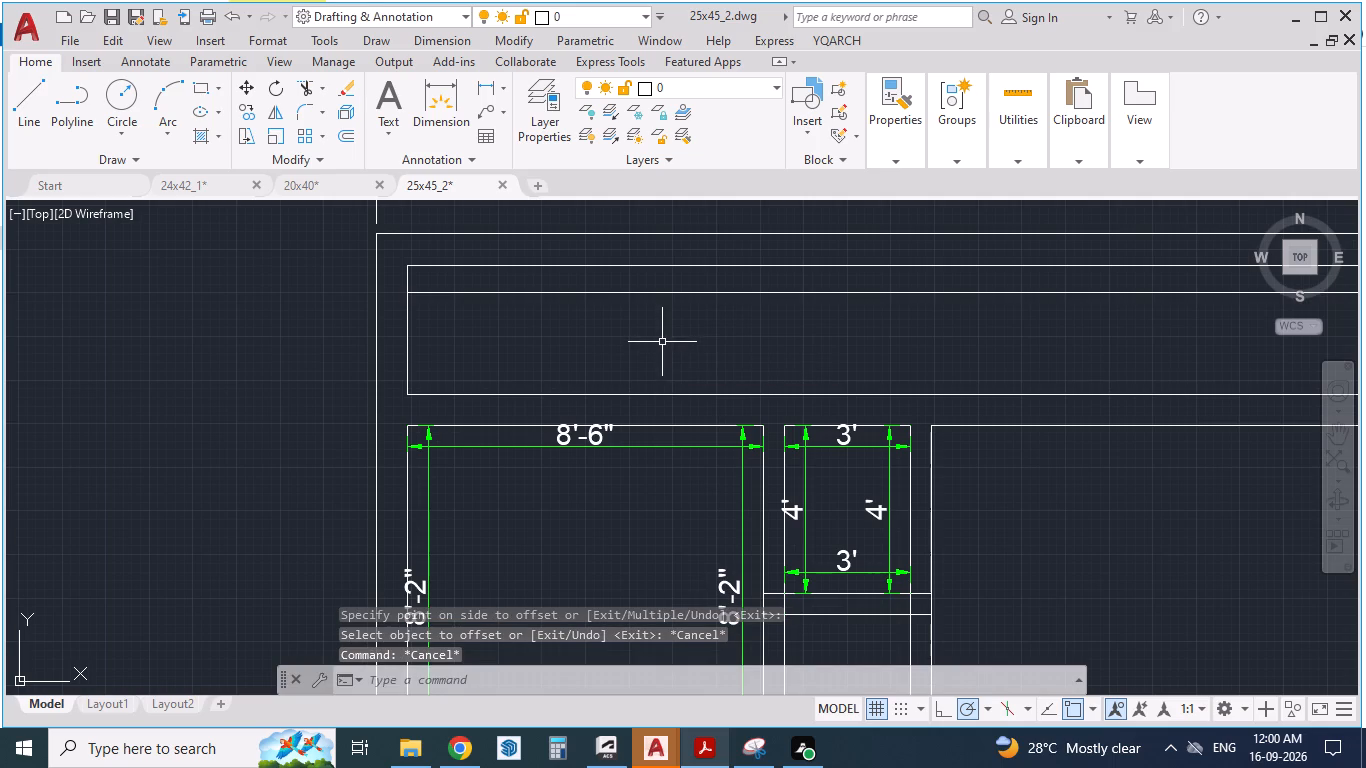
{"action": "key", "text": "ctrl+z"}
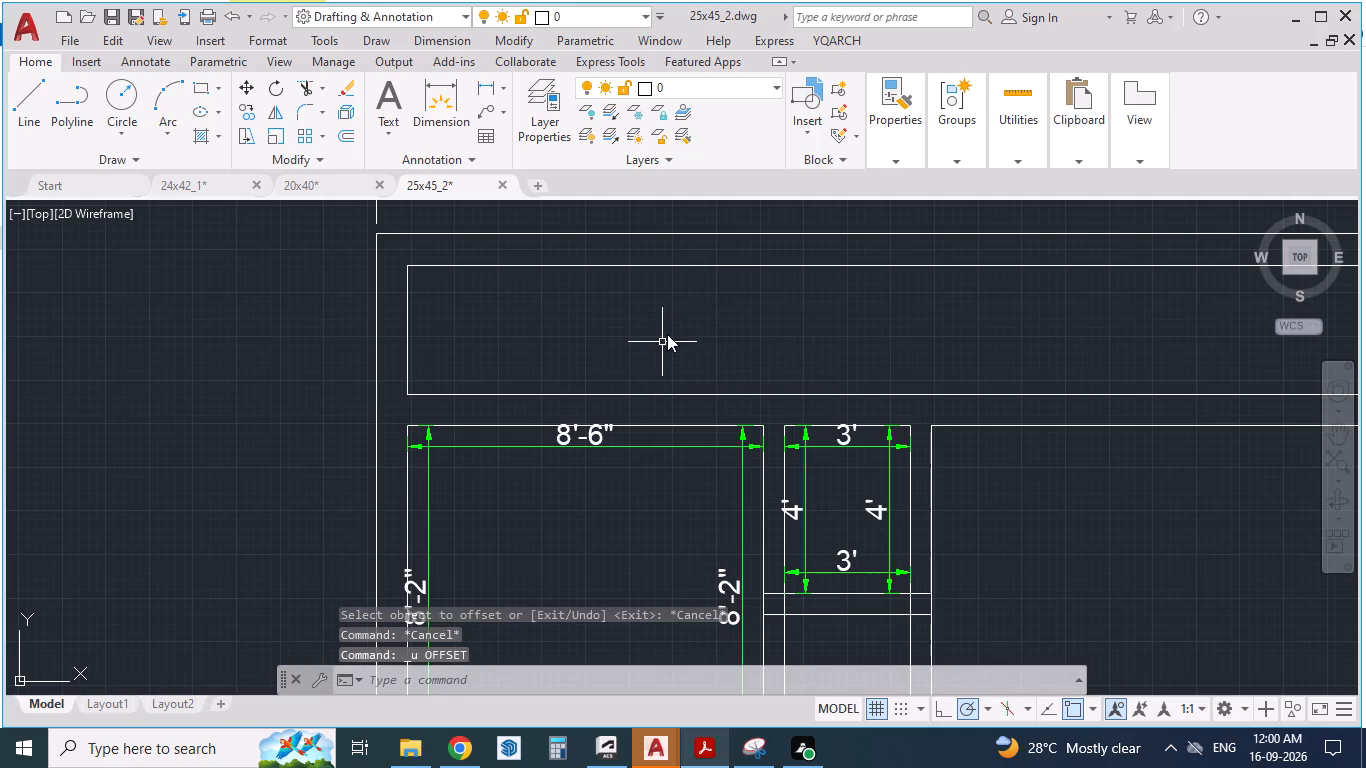
Examine the utility, hall and bedroom arrangement in the PDF reference plan against the drafted top strip.
{"action": "scroll", "coordinate": [664, 321], "scroll_direction": "down", "scroll_amount": 3}
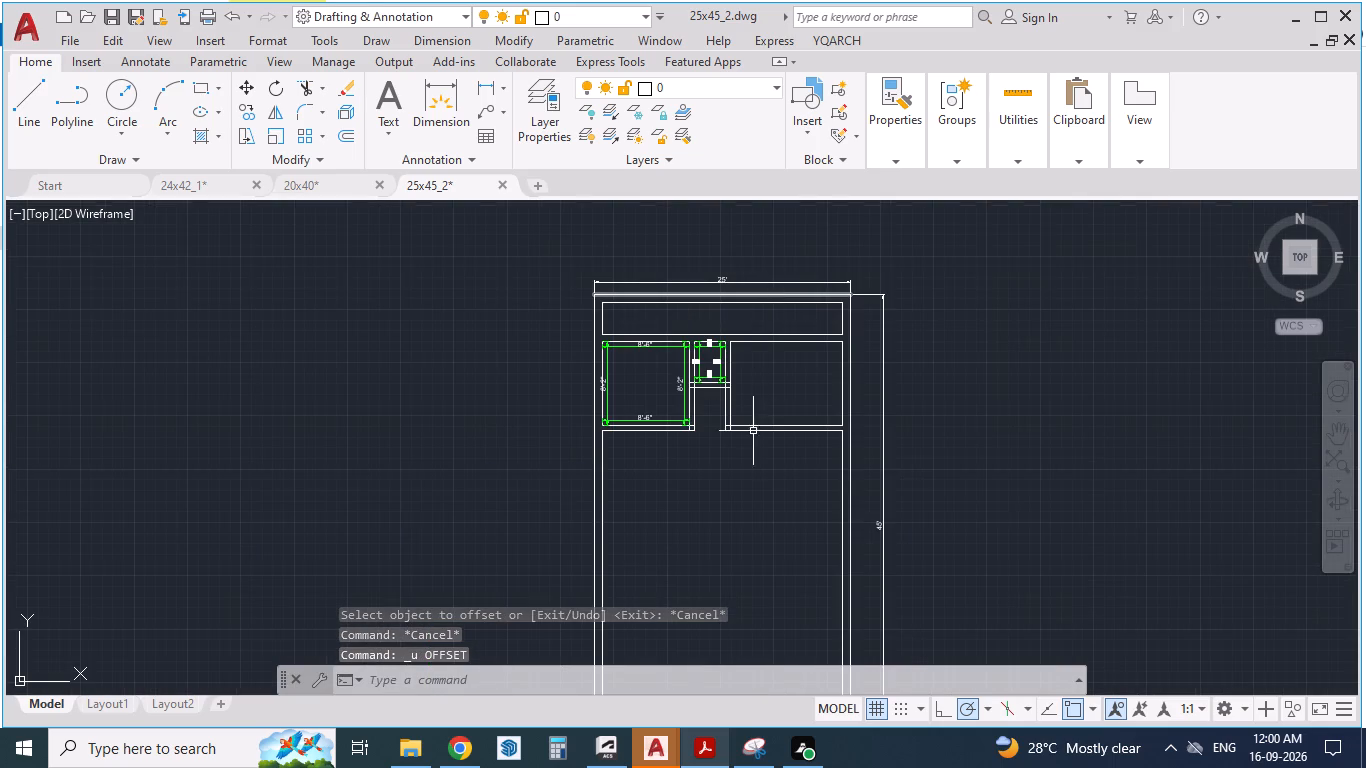
{"action": "scroll", "coordinate": [746, 495], "scroll_direction": "up", "scroll_amount": 1}
{"action": "scroll", "coordinate": [745, 498], "scroll_direction": "down", "scroll_amount": 1}
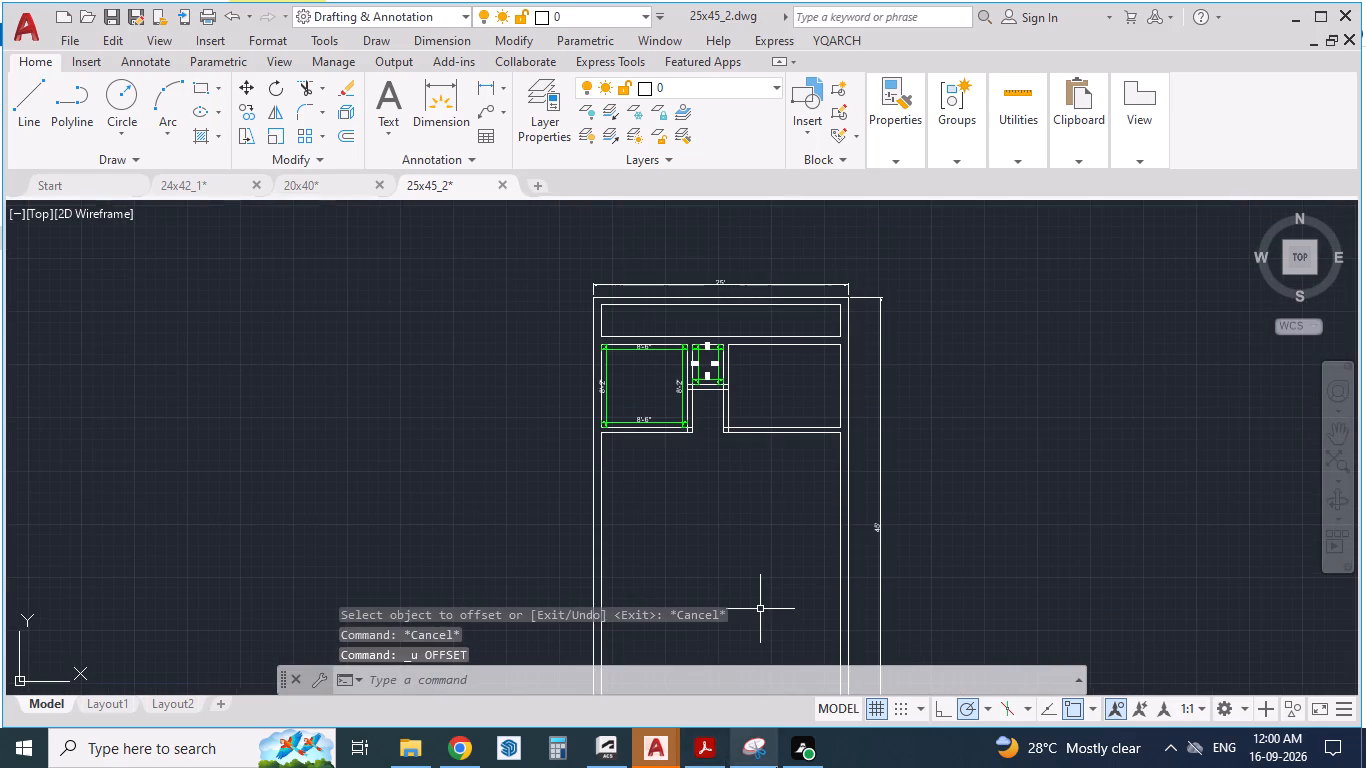
{"action": "left_click", "coordinate": [704, 748]}
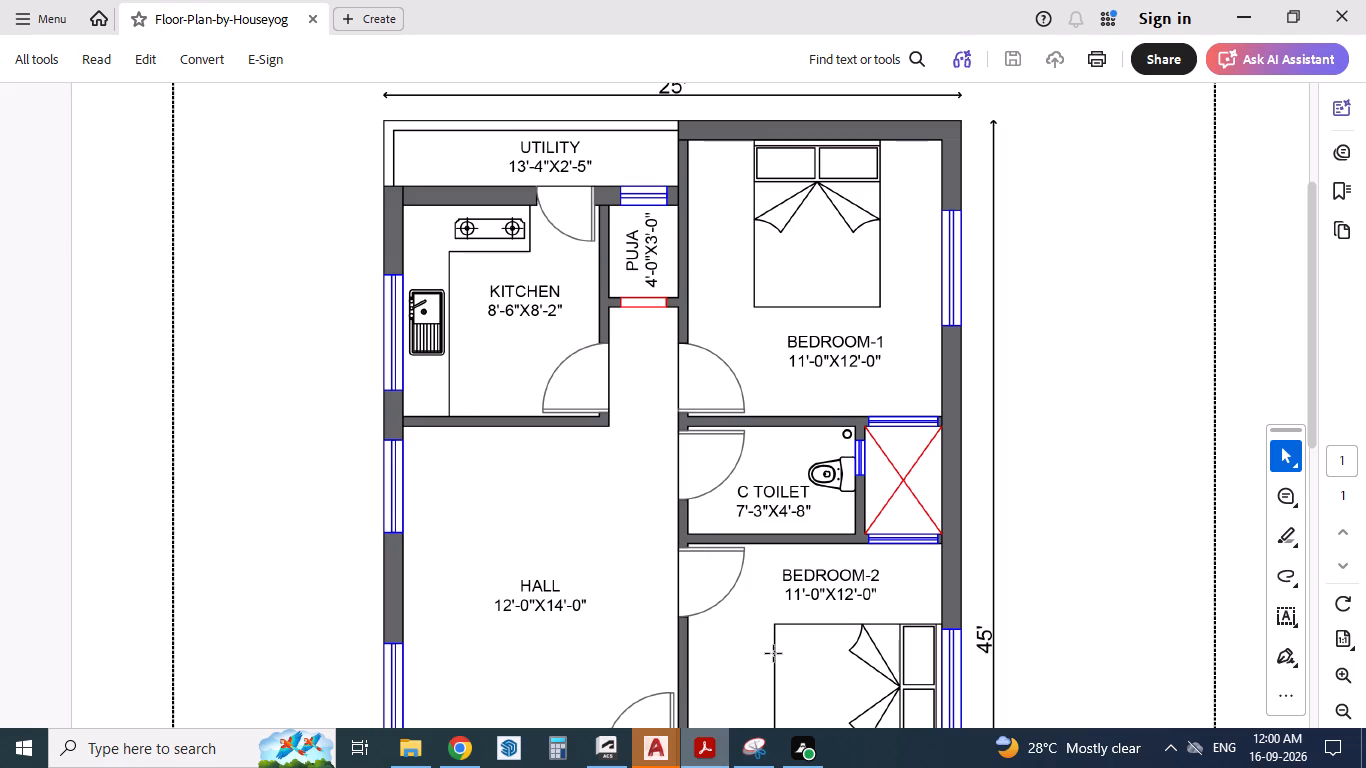
{"action": "scroll", "coordinate": [855, 404], "scroll_direction": "down", "scroll_amount": 2}
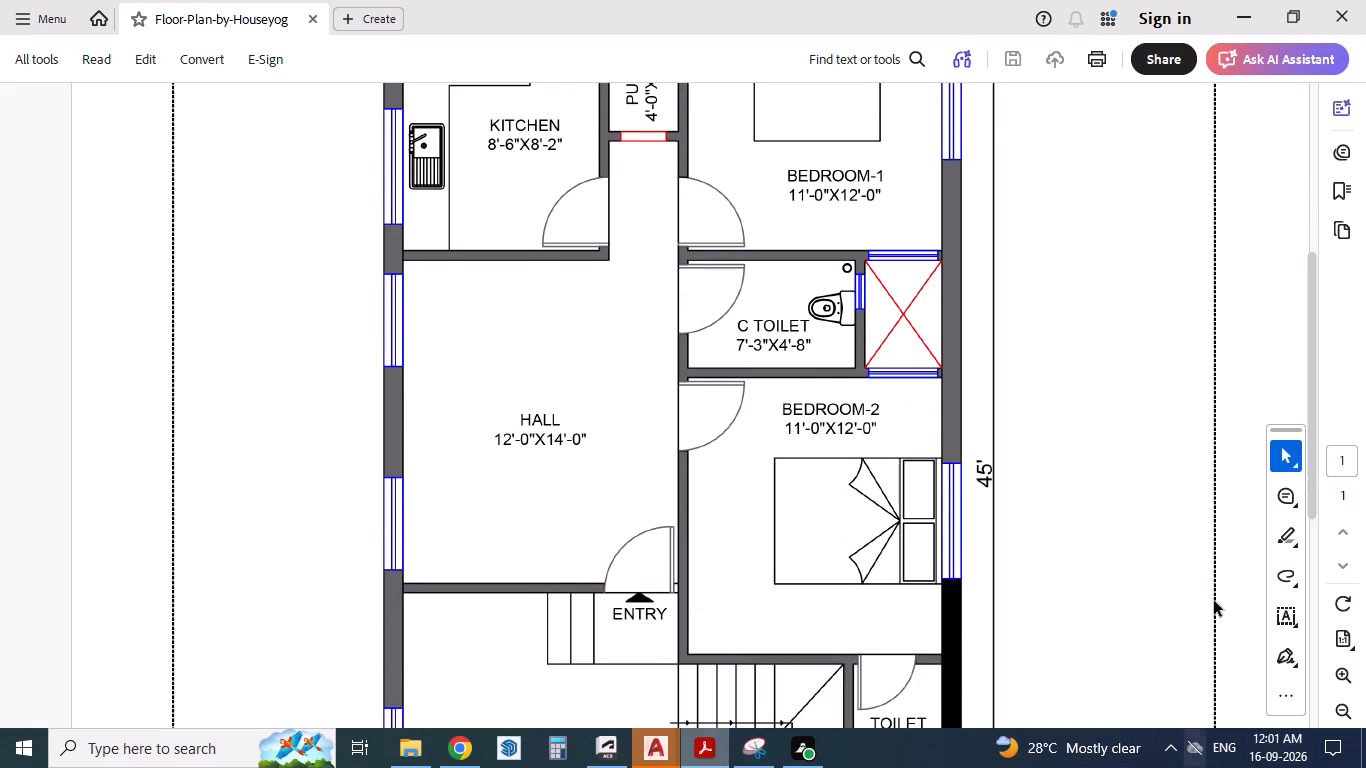
{"action": "scroll", "coordinate": [846, 445], "scroll_direction": "up", "scroll_amount": 2}
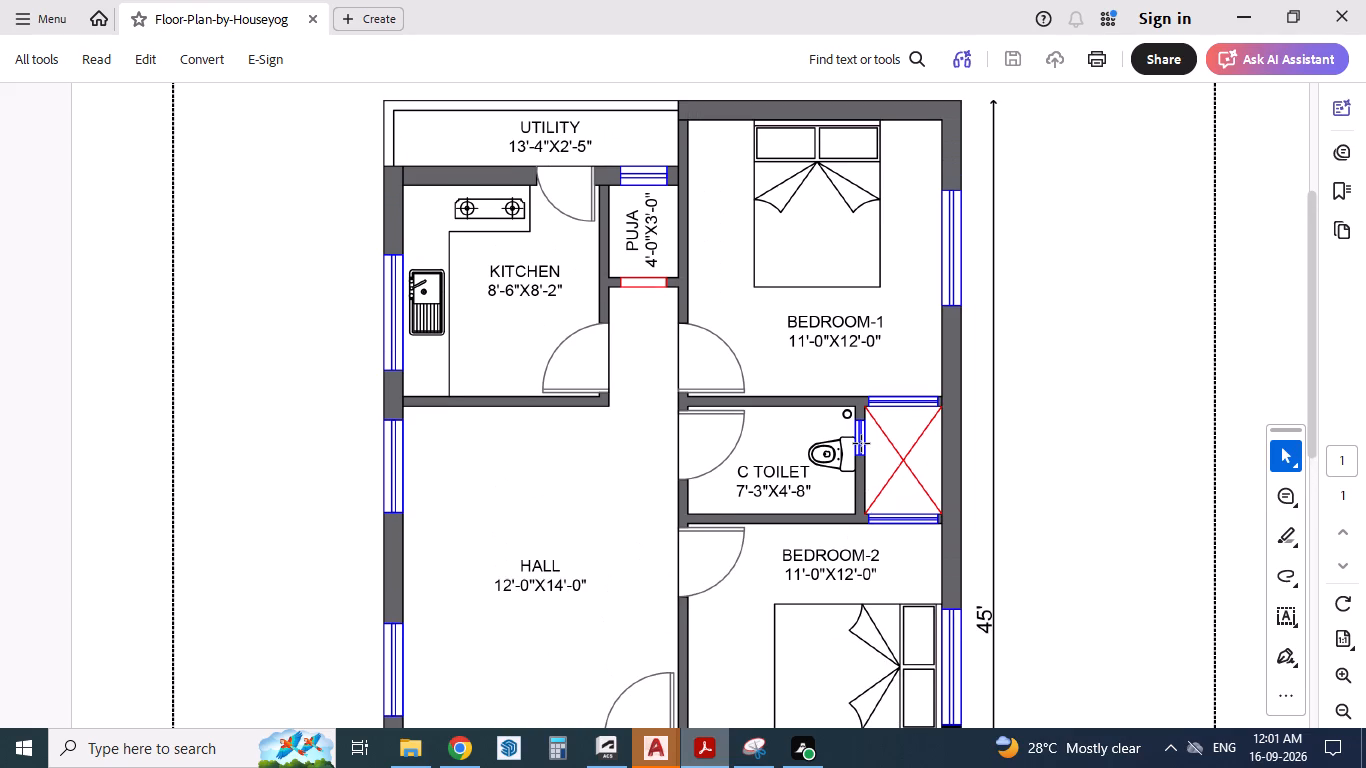
{"action": "left_click", "coordinate": [702, 739]}
{"action": "scroll", "coordinate": [688, 275], "scroll_direction": "up", "scroll_amount": 1}
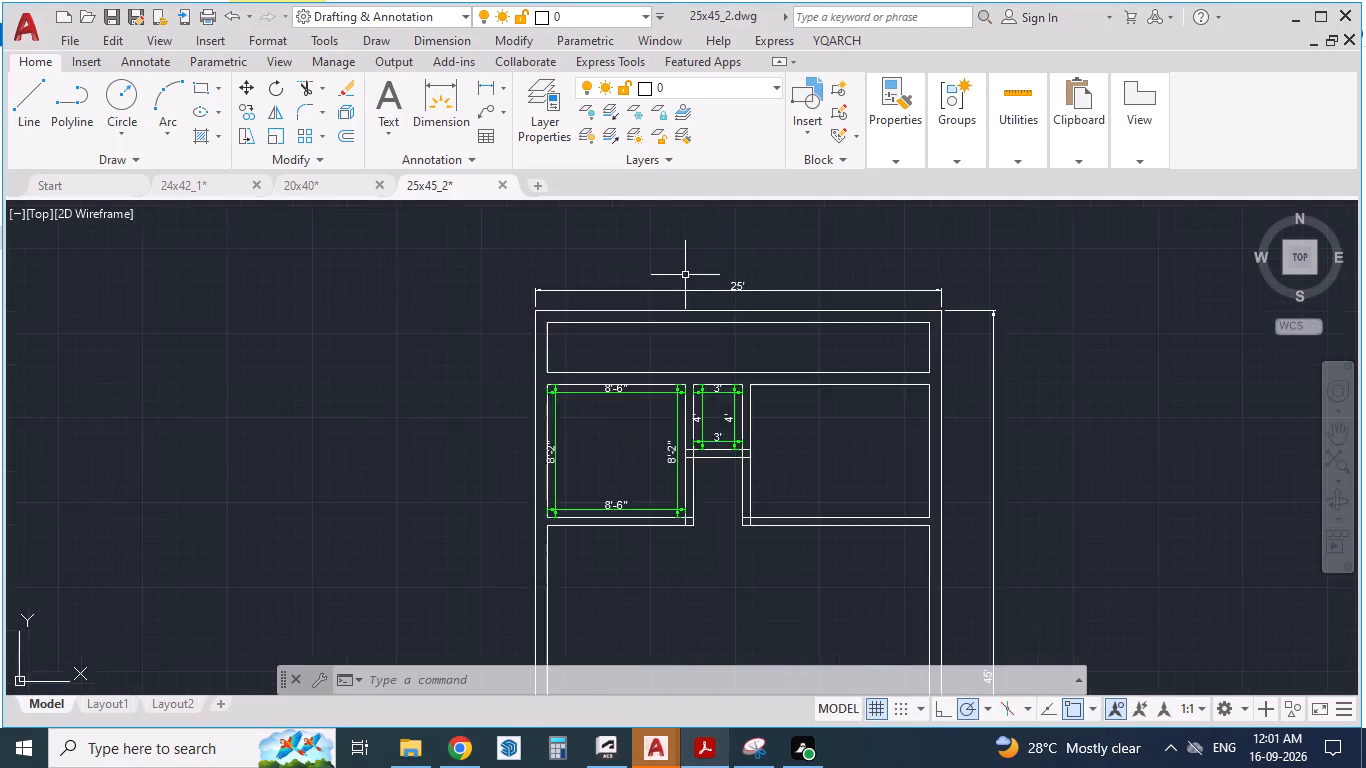
{"action": "scroll", "coordinate": [673, 285], "scroll_direction": "up", "scroll_amount": 1}
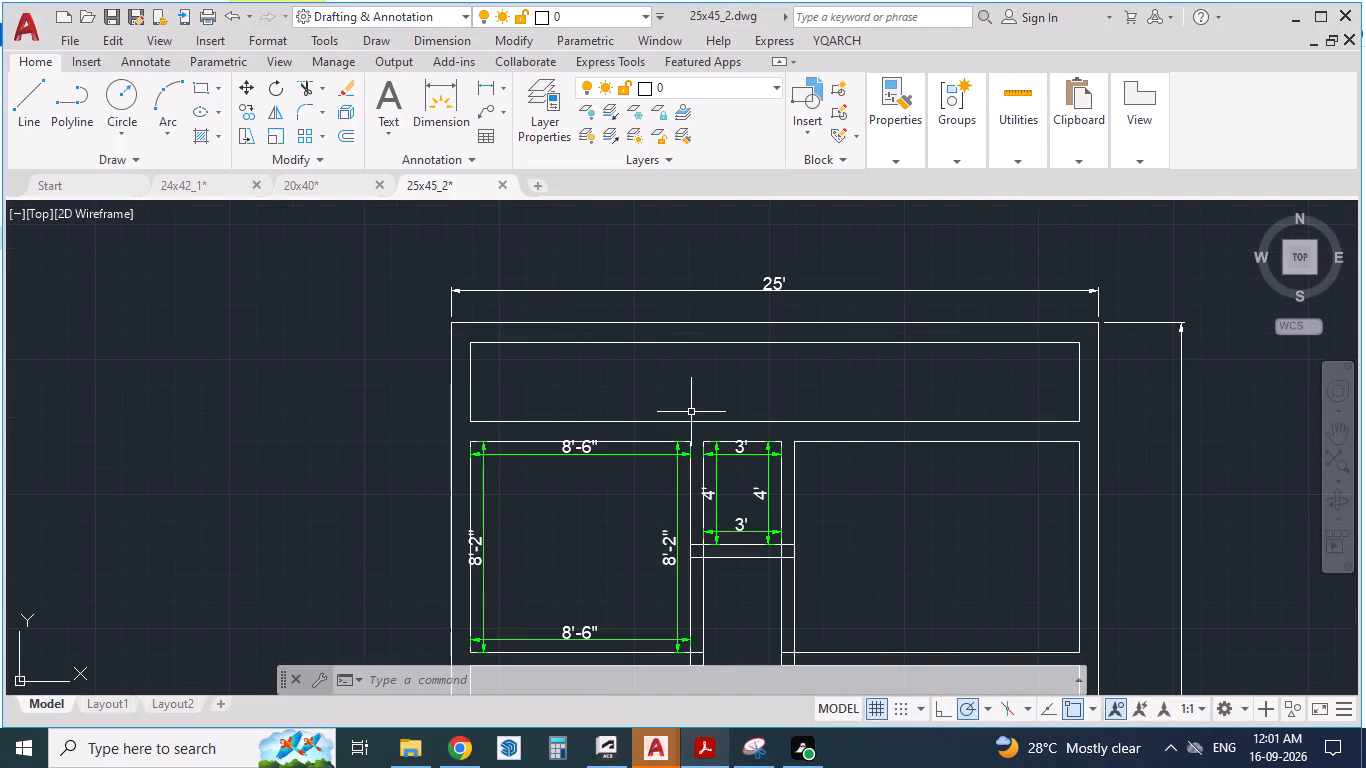
{"action": "left_click", "coordinate": [704, 744]}
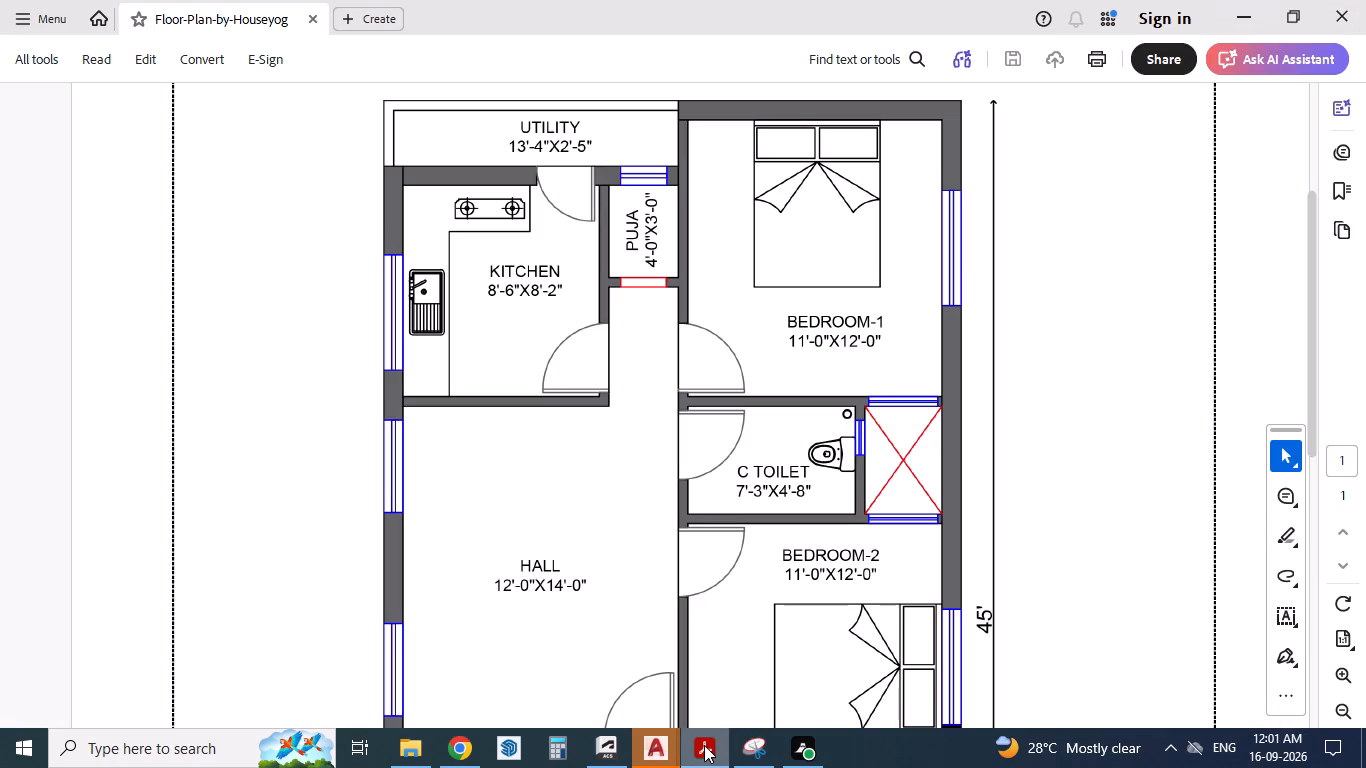
{"action": "left_click", "coordinate": [704, 745]}
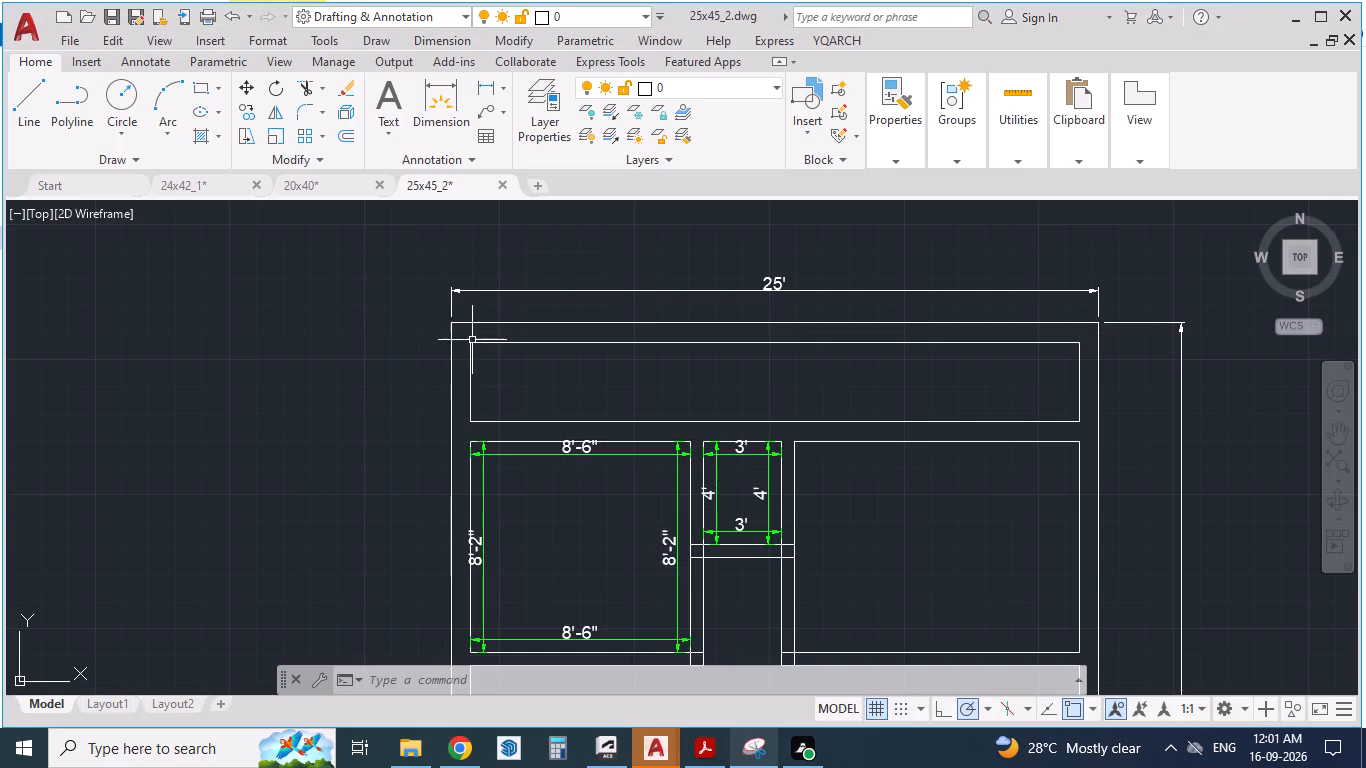
Offset the utility's west inner line 13'4" into the strip, and offset that new line 6" further east for the wall thickness.
{"action": "scroll", "coordinate": [508, 365], "scroll_direction": "up", "scroll_amount": 1}
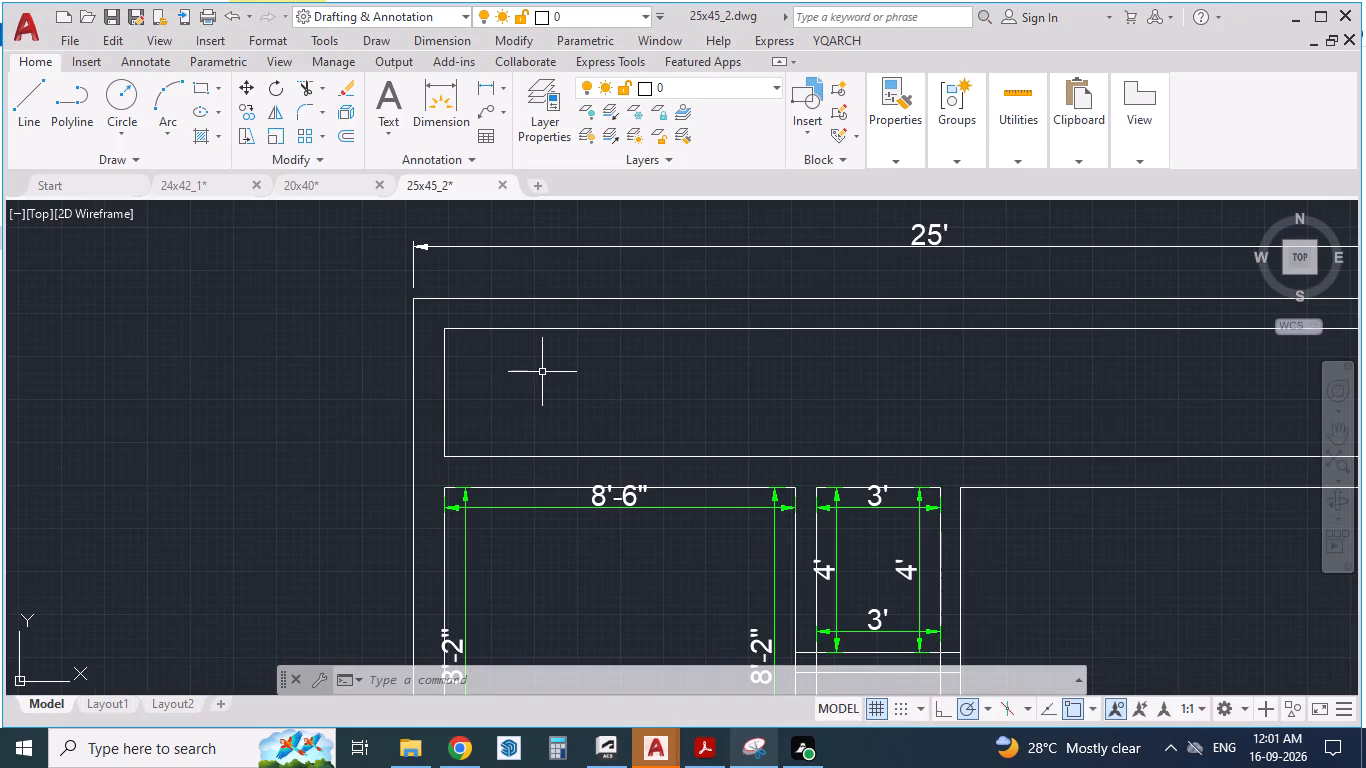
{"action": "key", "text": "o"}
{"action": "key", "text": "Return"}
{"action": "type", "text": "13'4\""}
{"action": "key", "text": "Return"}
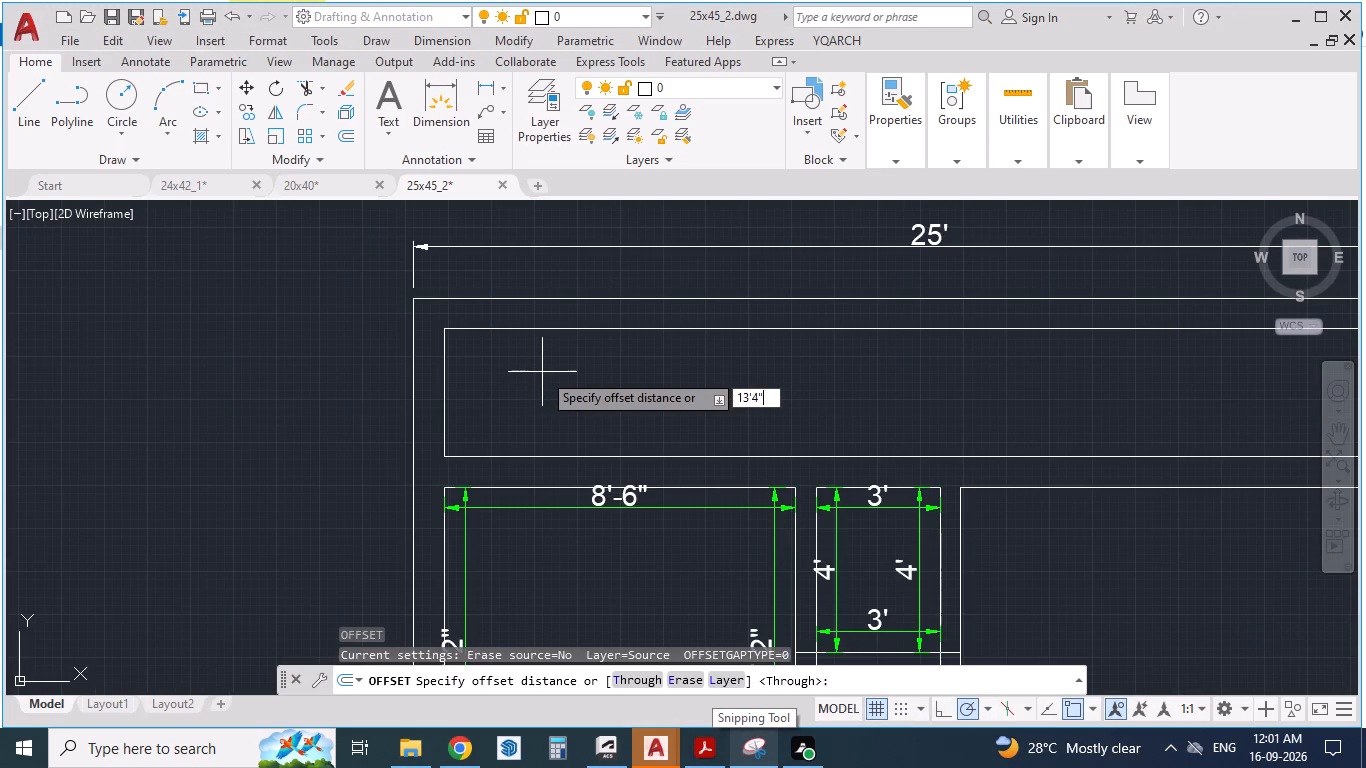
{"action": "left_click", "coordinate": [445, 392]}
{"action": "left_click", "coordinate": [792, 385]}
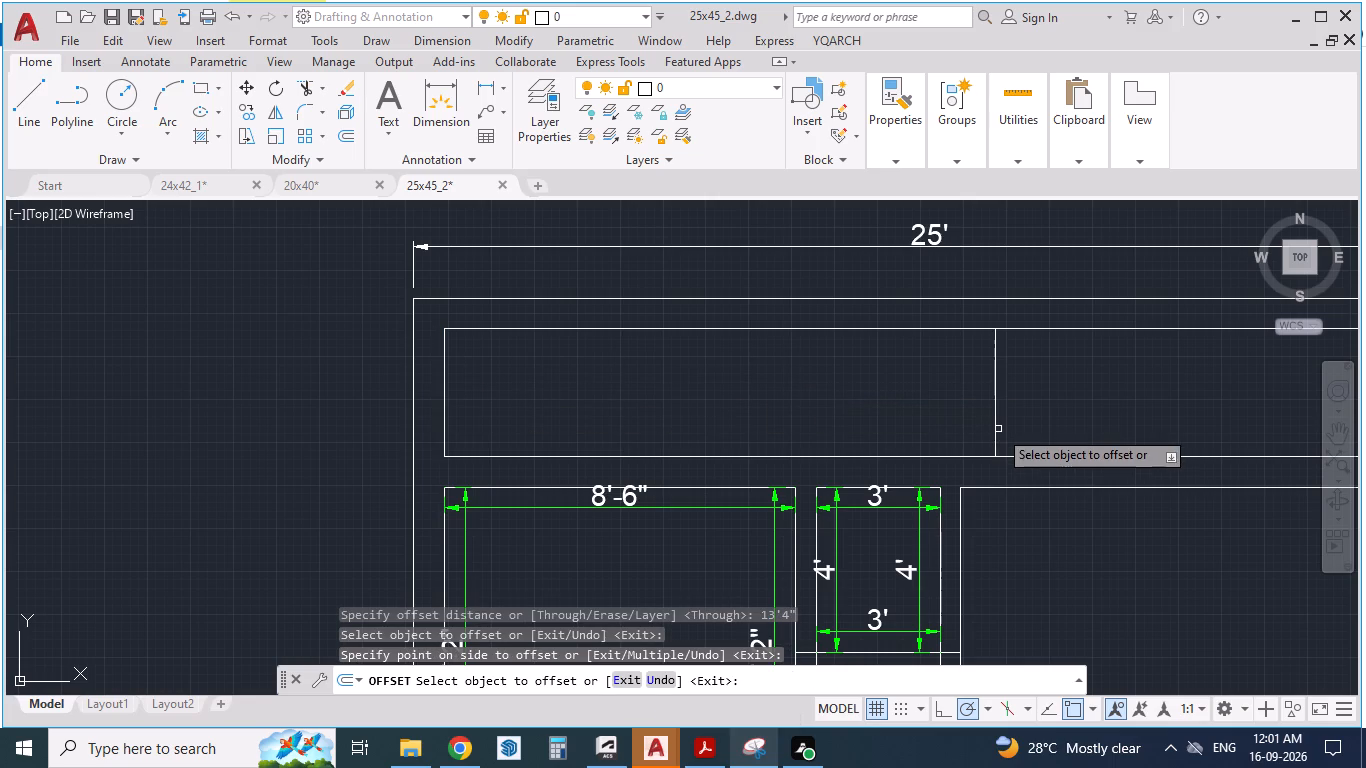
{"action": "left_click", "coordinate": [994, 424]}
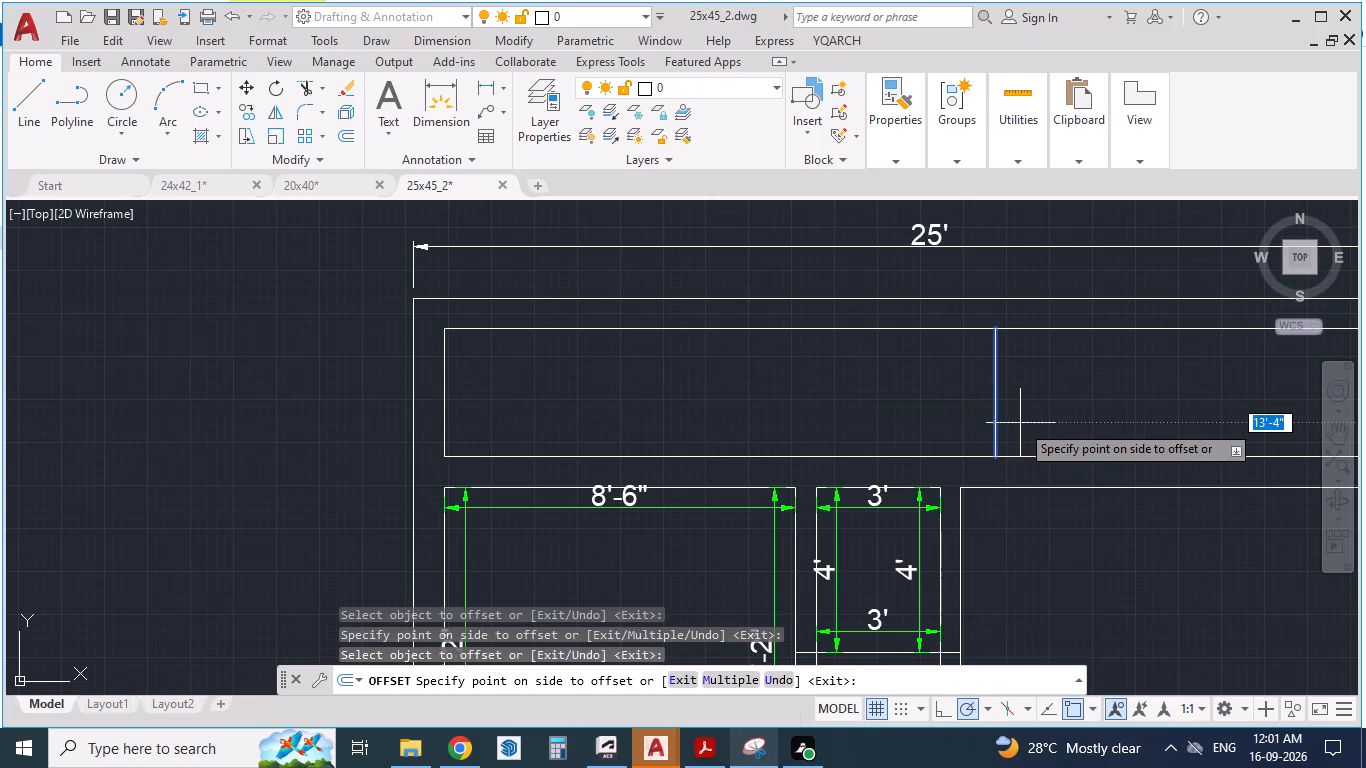
{"action": "type", "text": "6\""}
{"action": "key", "text": "Return"}
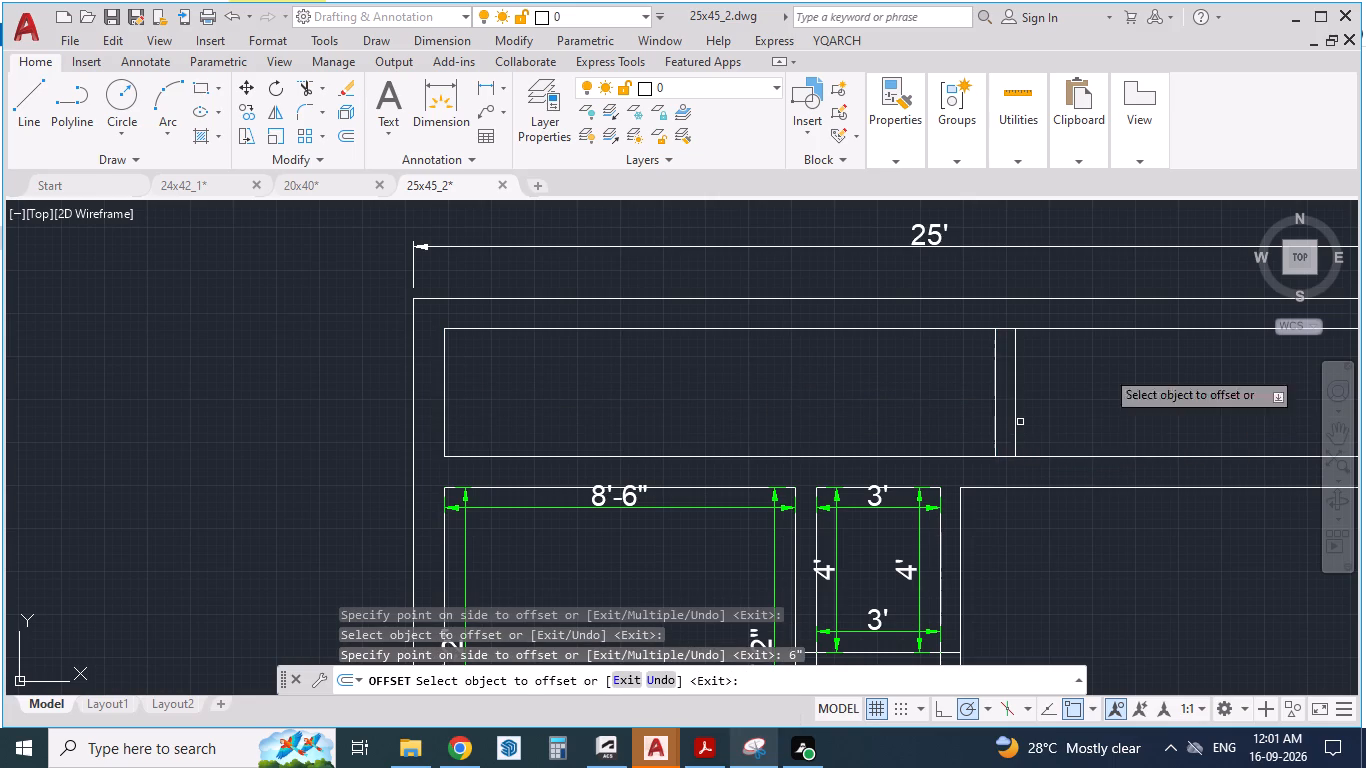
Examine the utility, puja and Bedroom-1 wall alignment in the PDF reference plan against the drafted top strip.
{"action": "scroll", "coordinate": [850, 247], "scroll_direction": "down", "scroll_amount": 3}
{"action": "scroll", "coordinate": [900, 343], "scroll_direction": "up", "scroll_amount": 1}
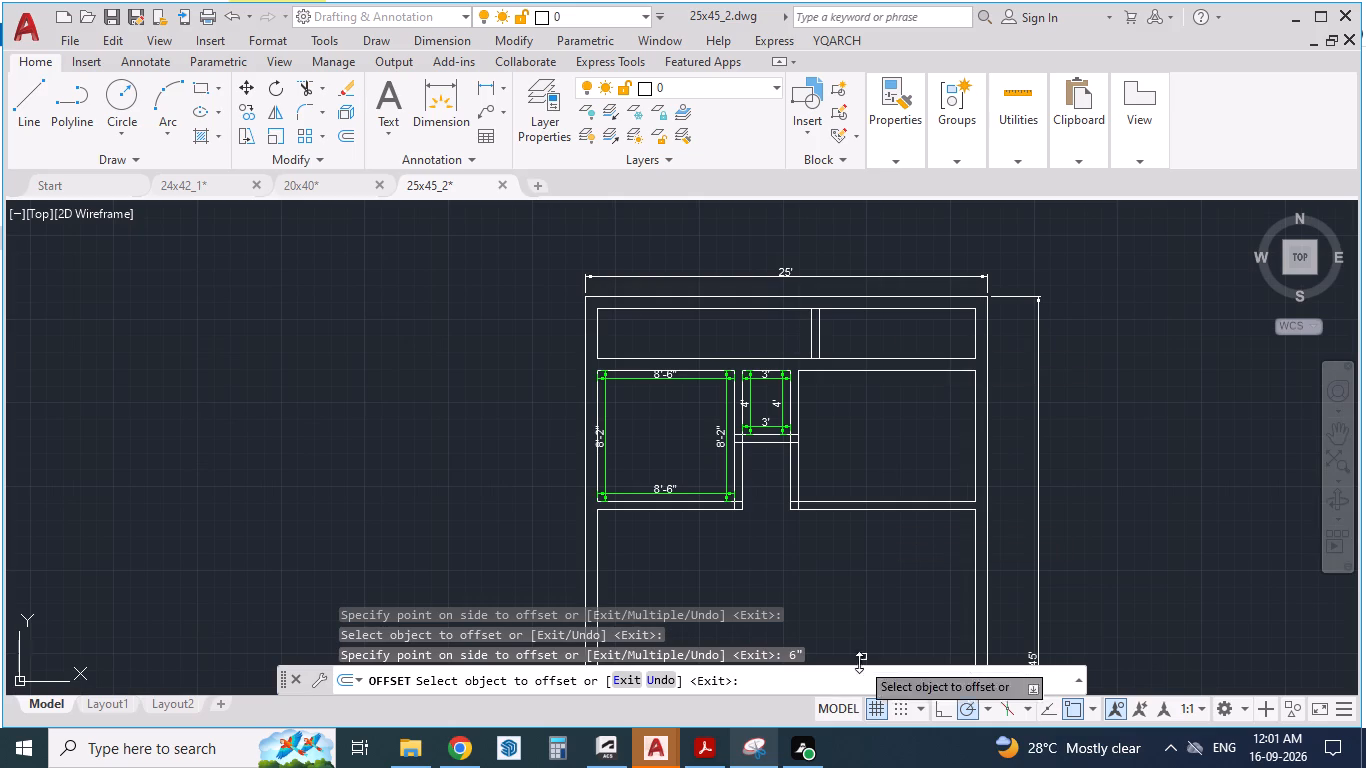
{"action": "left_click", "coordinate": [703, 749]}
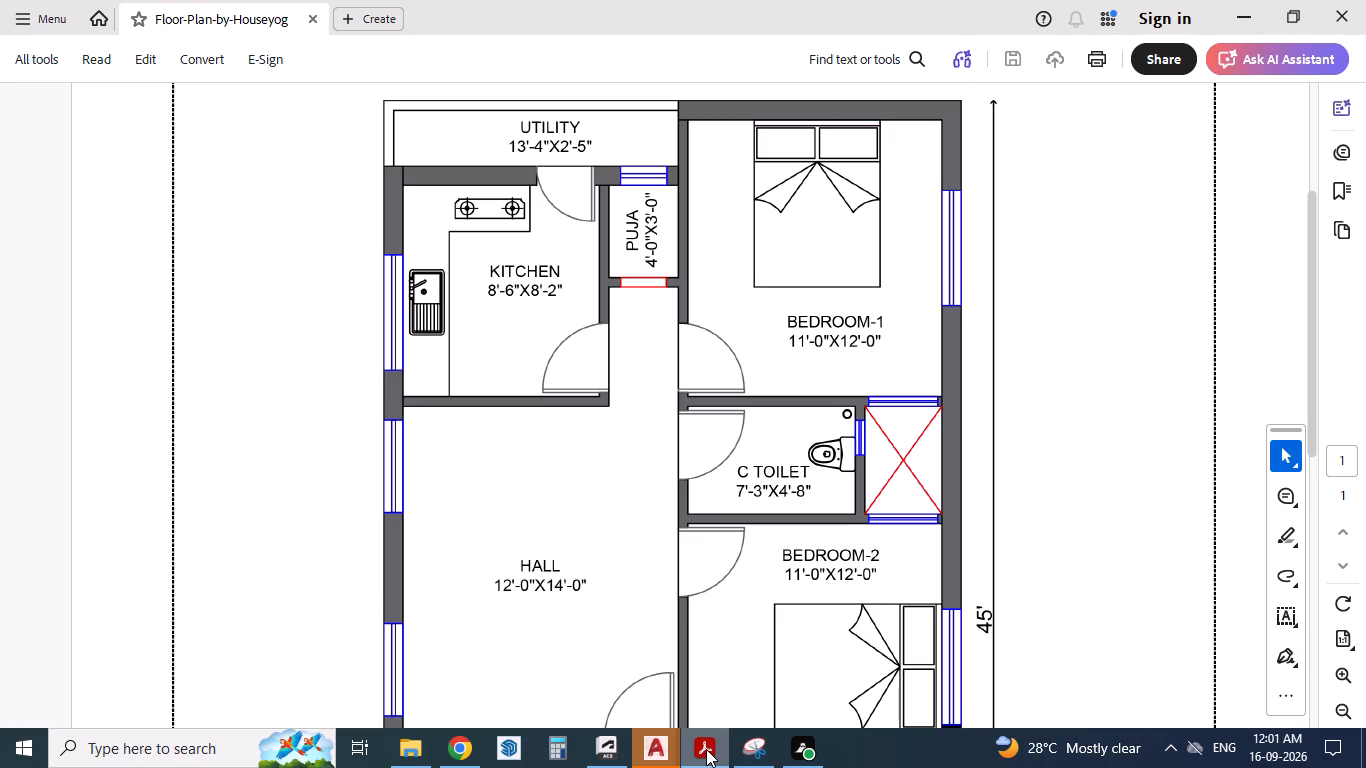
{"action": "left_click", "coordinate": [706, 749]}
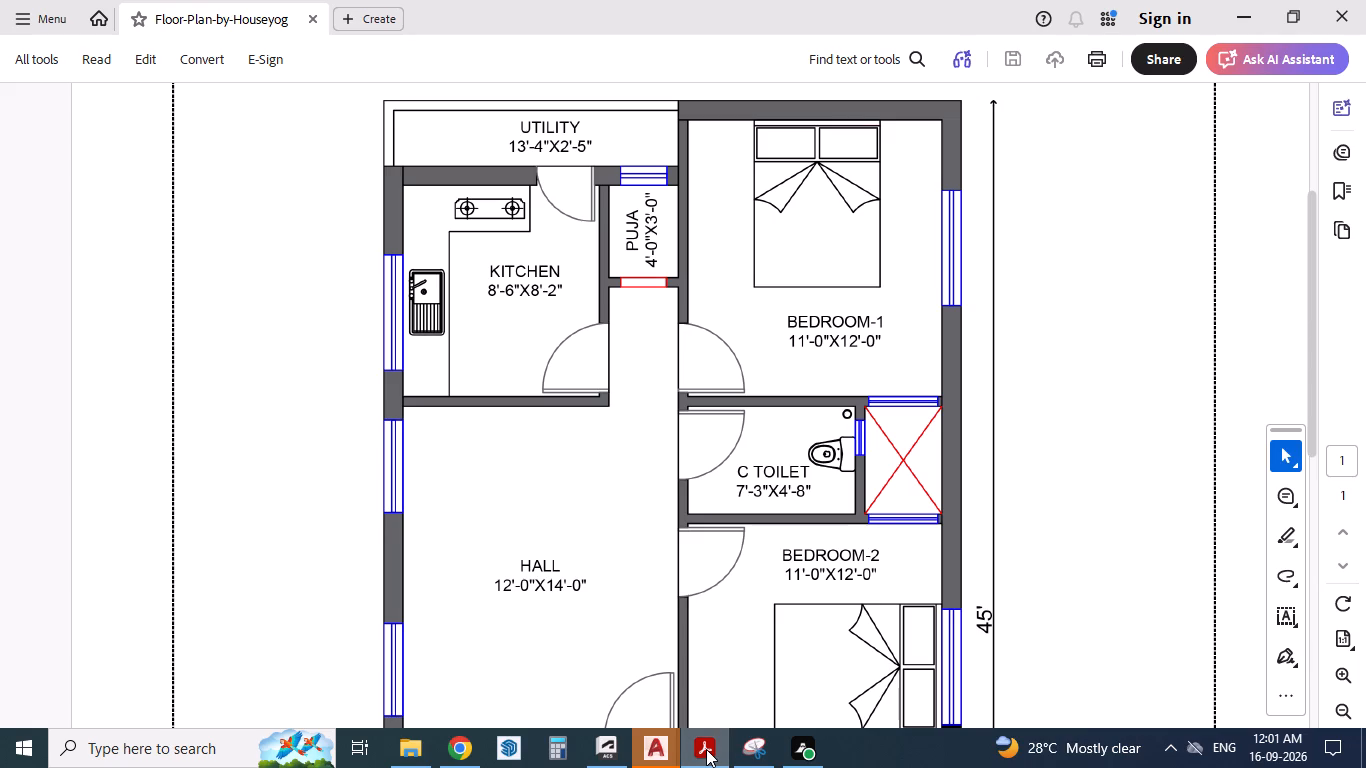
{"action": "left_click", "coordinate": [707, 749]}
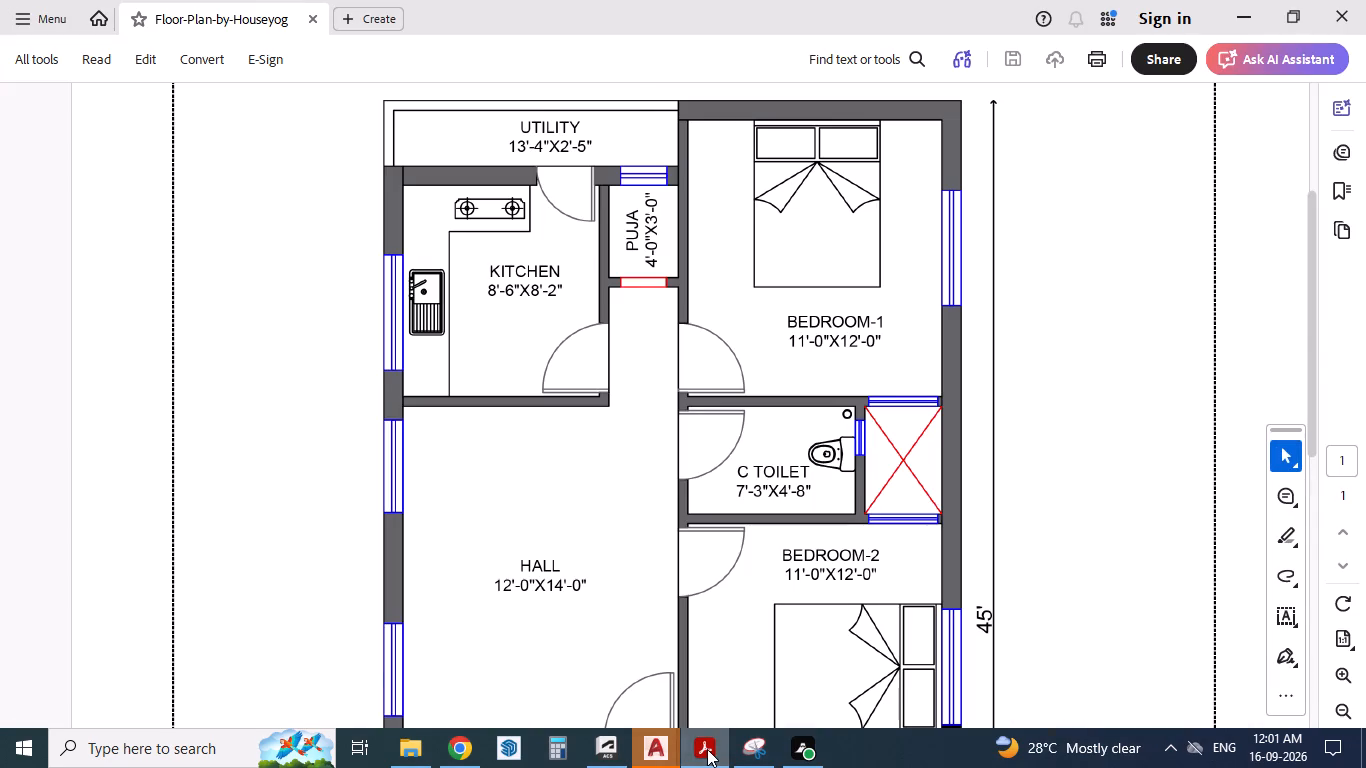
{"action": "left_click", "coordinate": [707, 749]}
{"action": "left_click", "coordinate": [707, 749]}
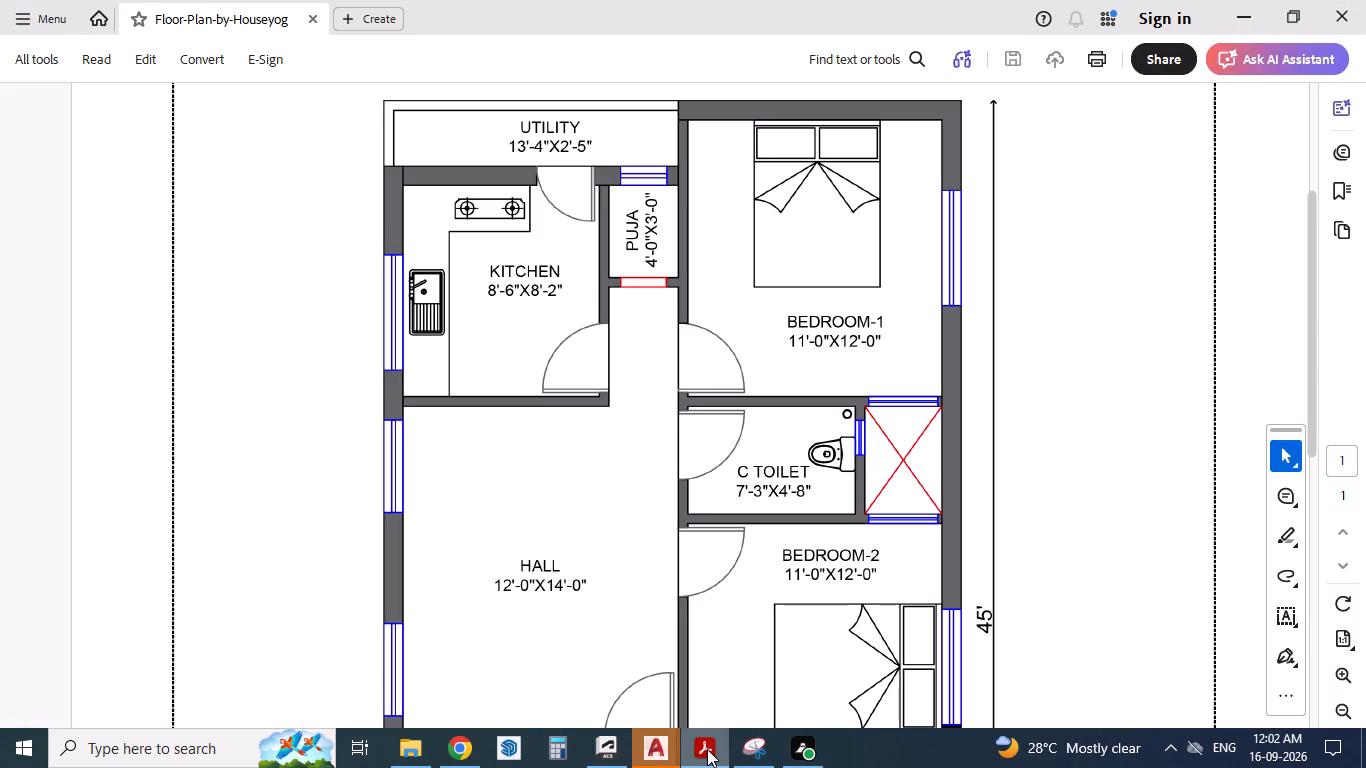
{"action": "left_click", "coordinate": [707, 749]}
{"action": "left_click", "coordinate": [707, 749]}
{"action": "left_click", "coordinate": [667, 743]}
{"action": "left_click", "coordinate": [855, 689]}
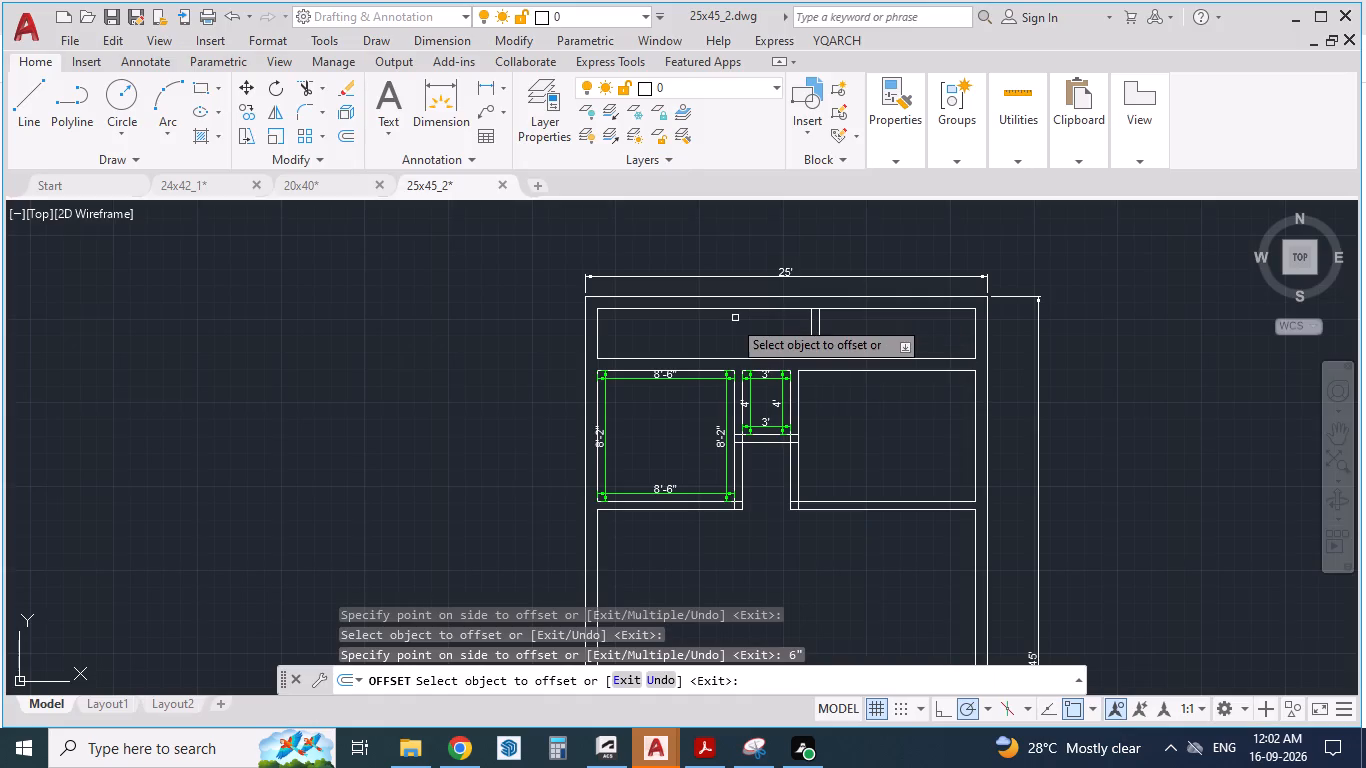
Exit Offset and undo the 13'4" and 6" offset lines in the utility strip.
{"action": "scroll", "coordinate": [724, 362], "scroll_direction": "up", "scroll_amount": 1}
{"action": "key", "text": "Escape"}
{"action": "key", "text": "Escape"}
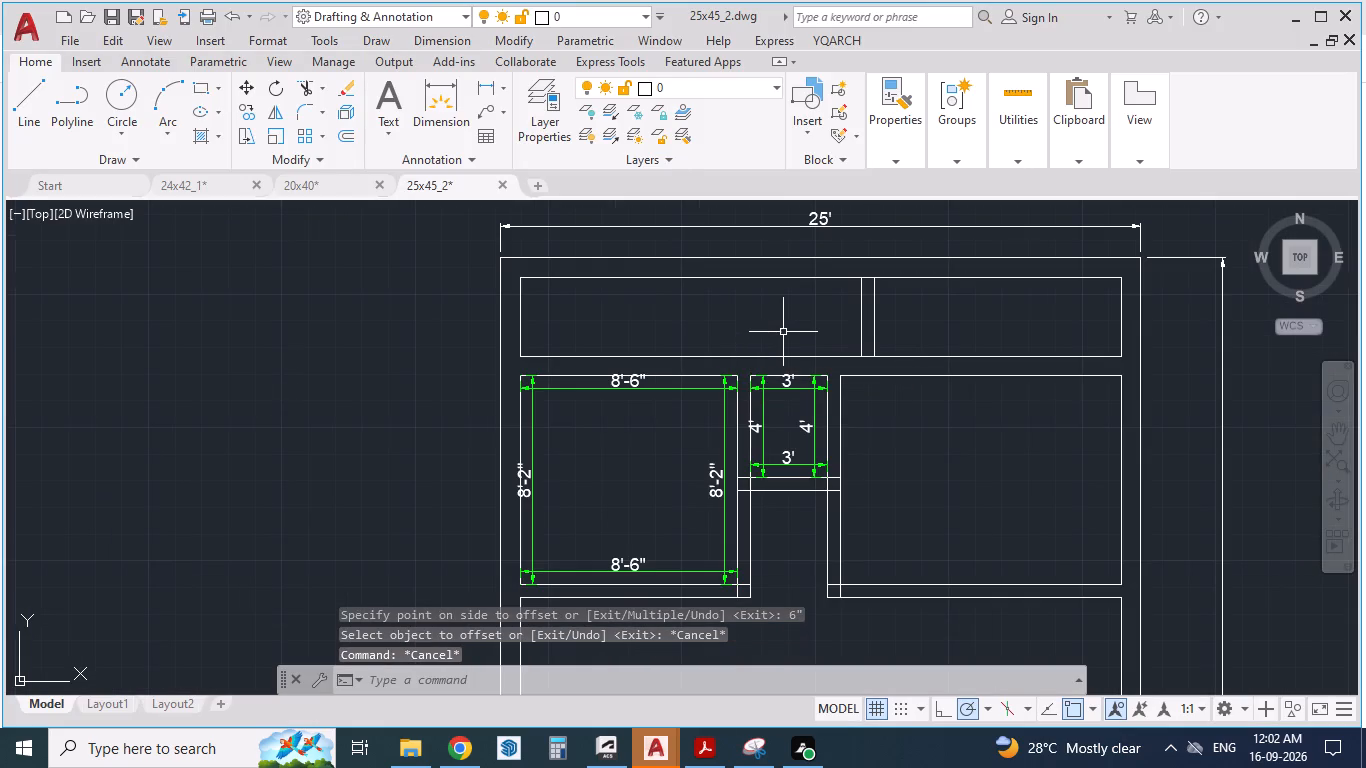
{"action": "key", "text": "ctrl+z"}
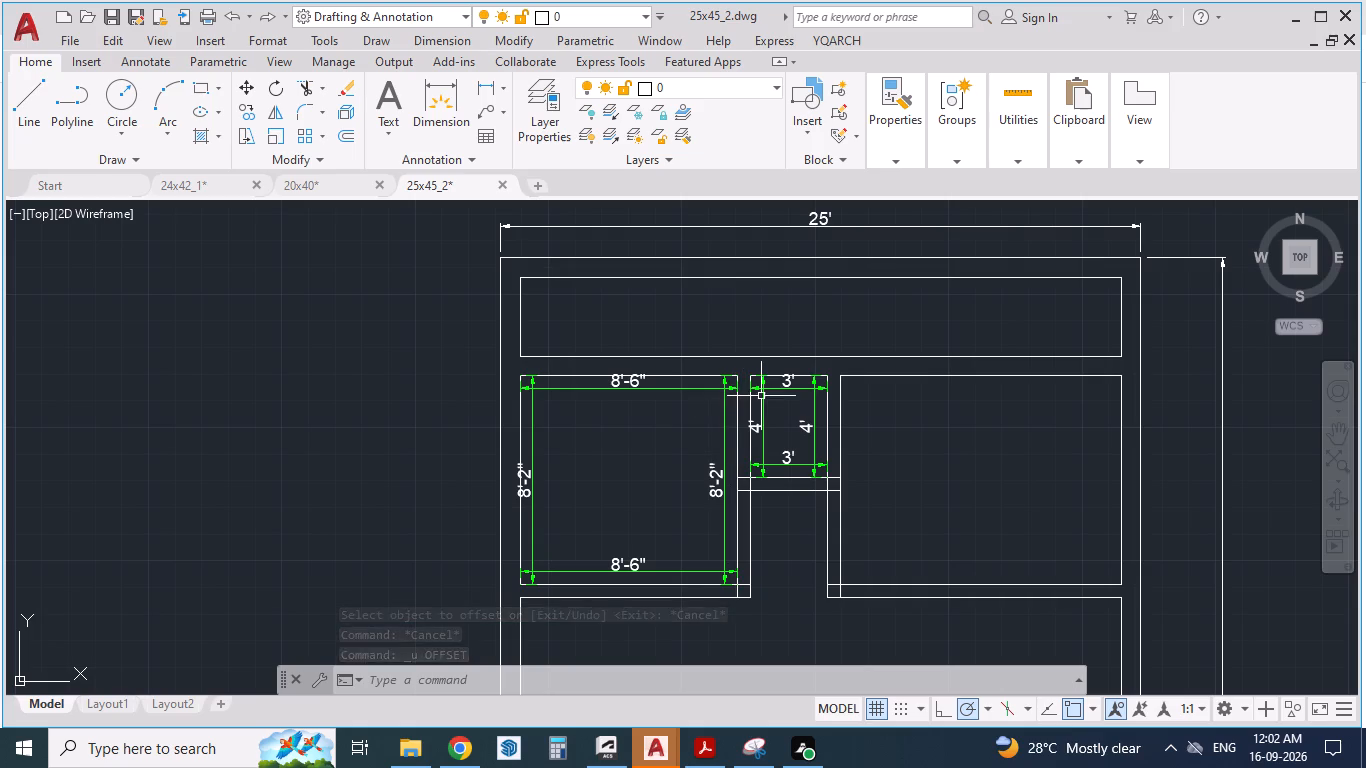
Extend both lines of the wall between the puja and the bedroom north through the utility strip to its upper line.
{"action": "scroll", "coordinate": [886, 332], "scroll_direction": "up", "scroll_amount": 1}
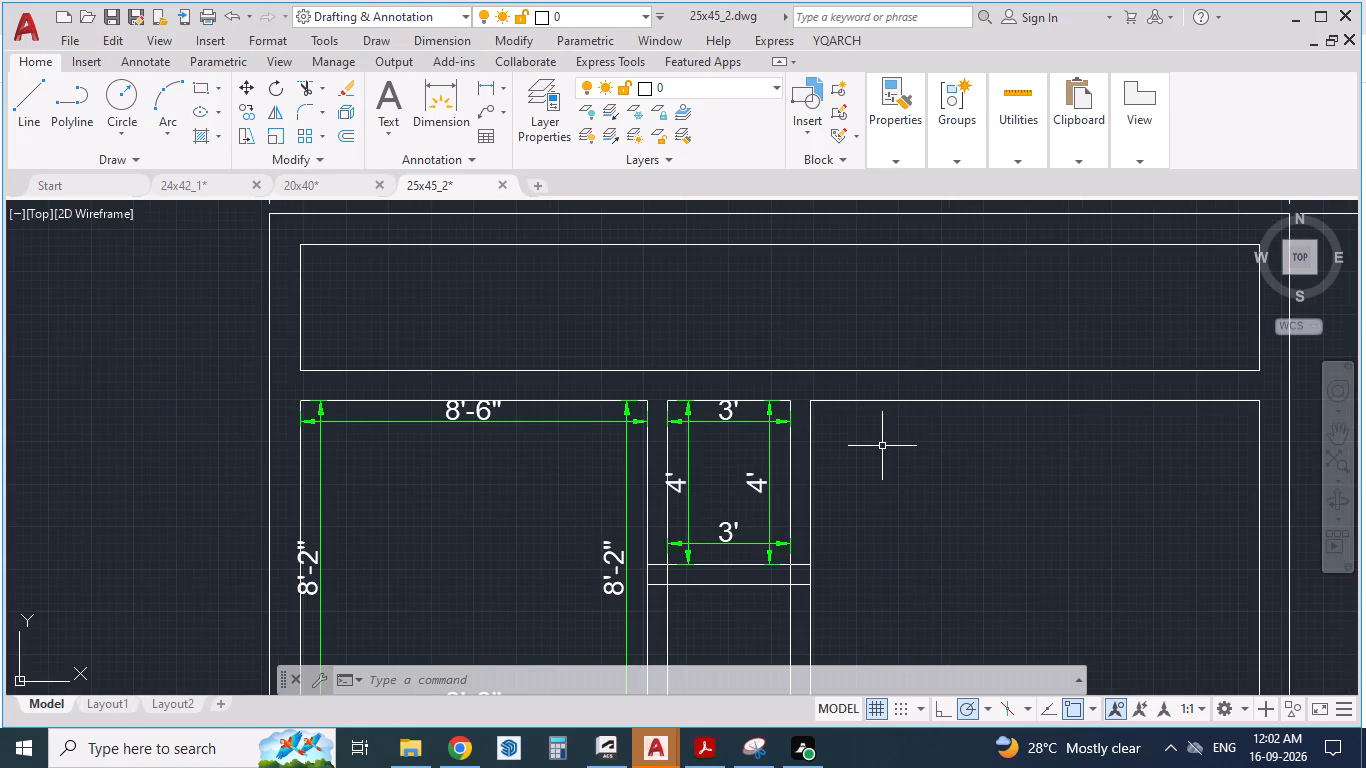
{"action": "type", "text": "EX"}
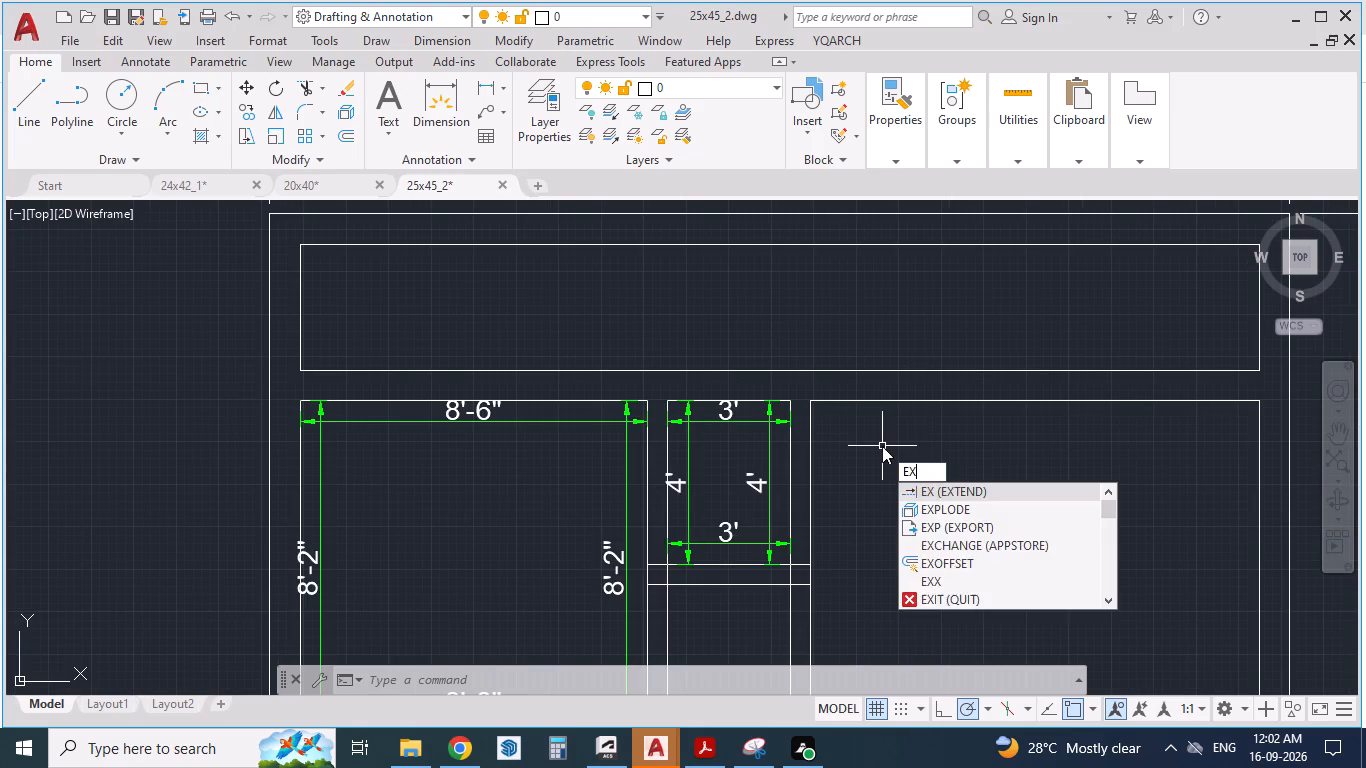
{"action": "key", "text": "Return"}
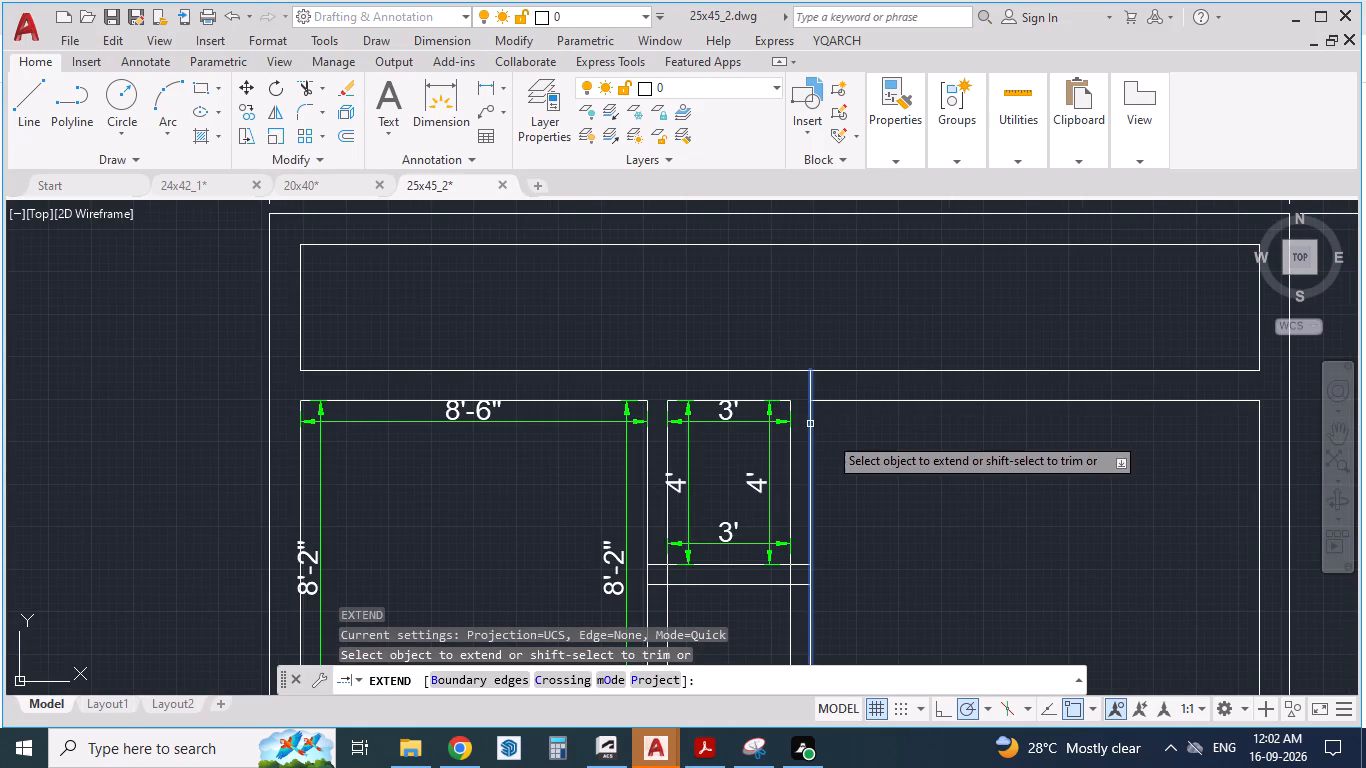
{"action": "left_click", "coordinate": [810, 429]}
{"action": "left_click", "coordinate": [810, 421]}
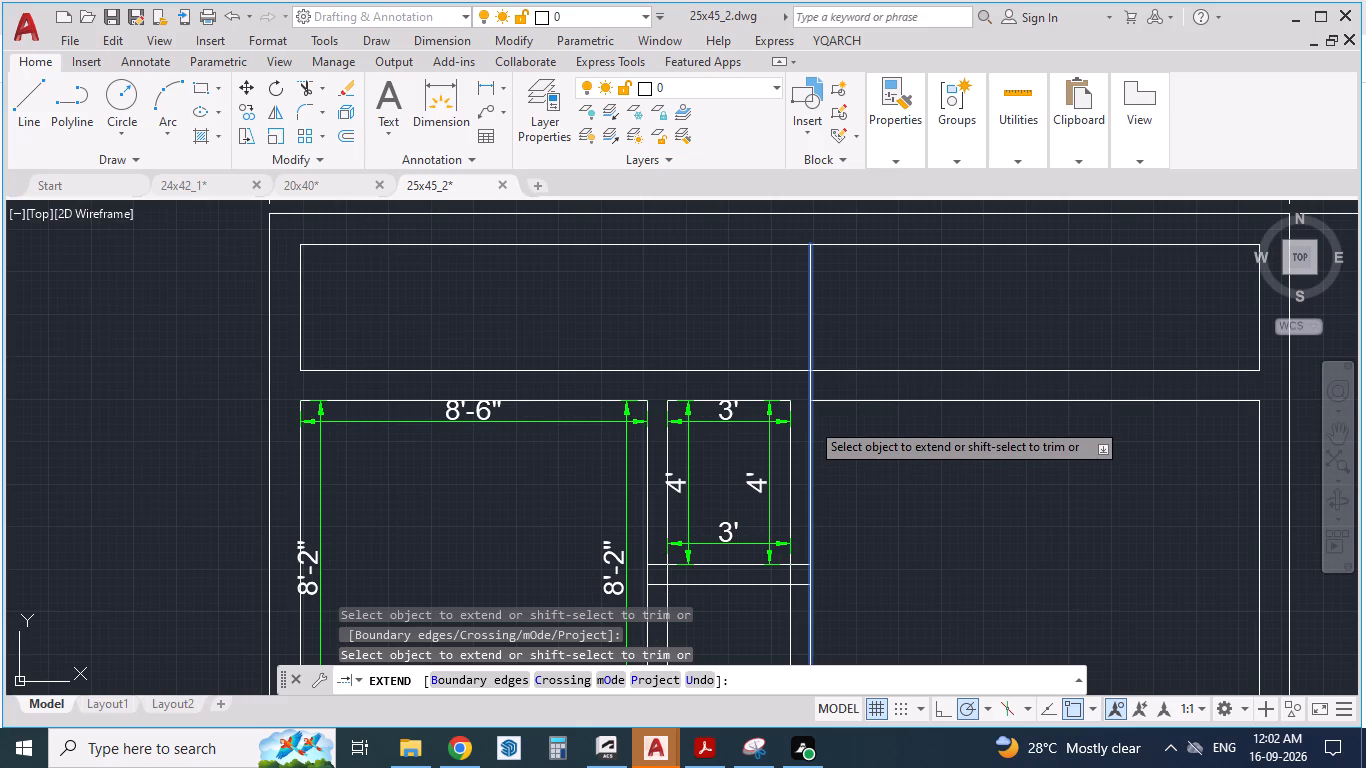
{"action": "left_click", "coordinate": [788, 455]}
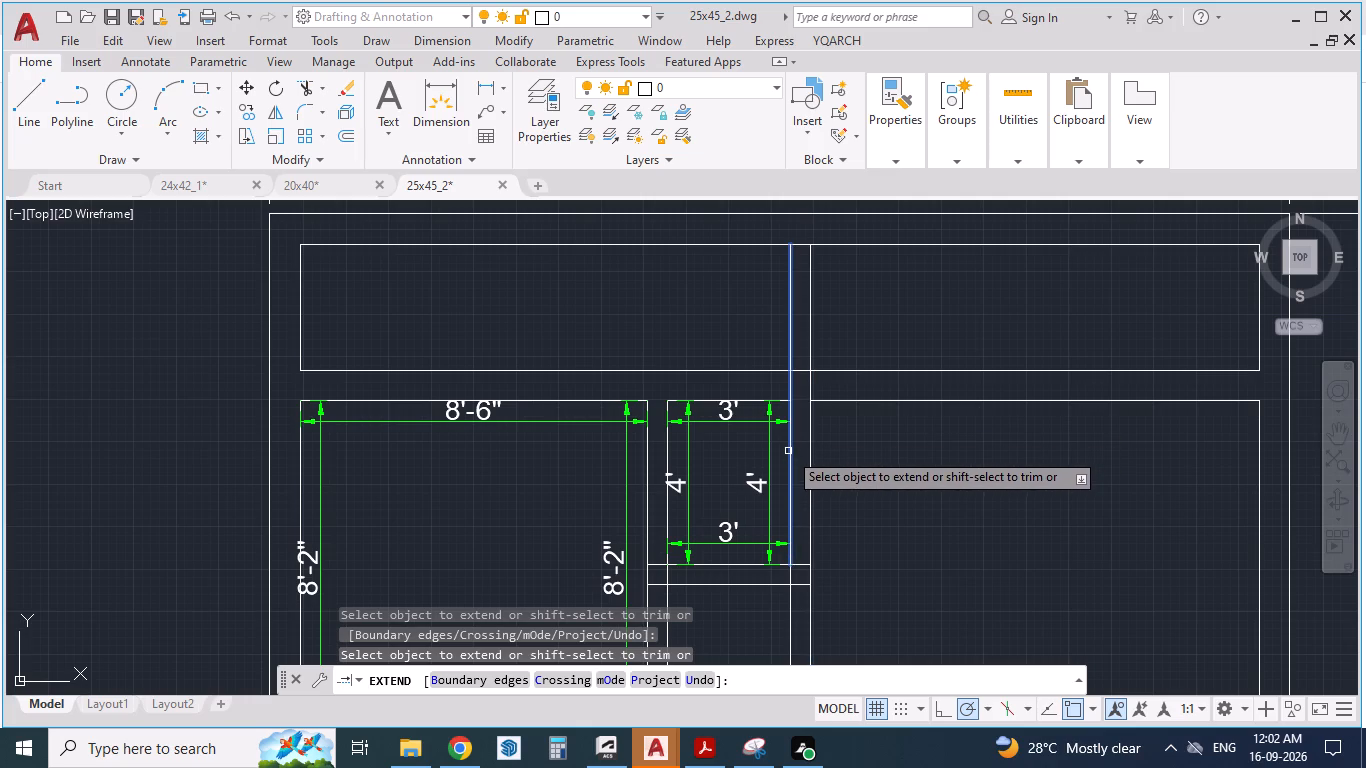
{"action": "left_click", "coordinate": [789, 451]}
Extend the bedroom's top line west to the puja wall's far line, and its east inner line north to the strip's lower line.
{"action": "scroll", "coordinate": [931, 458], "scroll_direction": "down", "scroll_amount": 1}
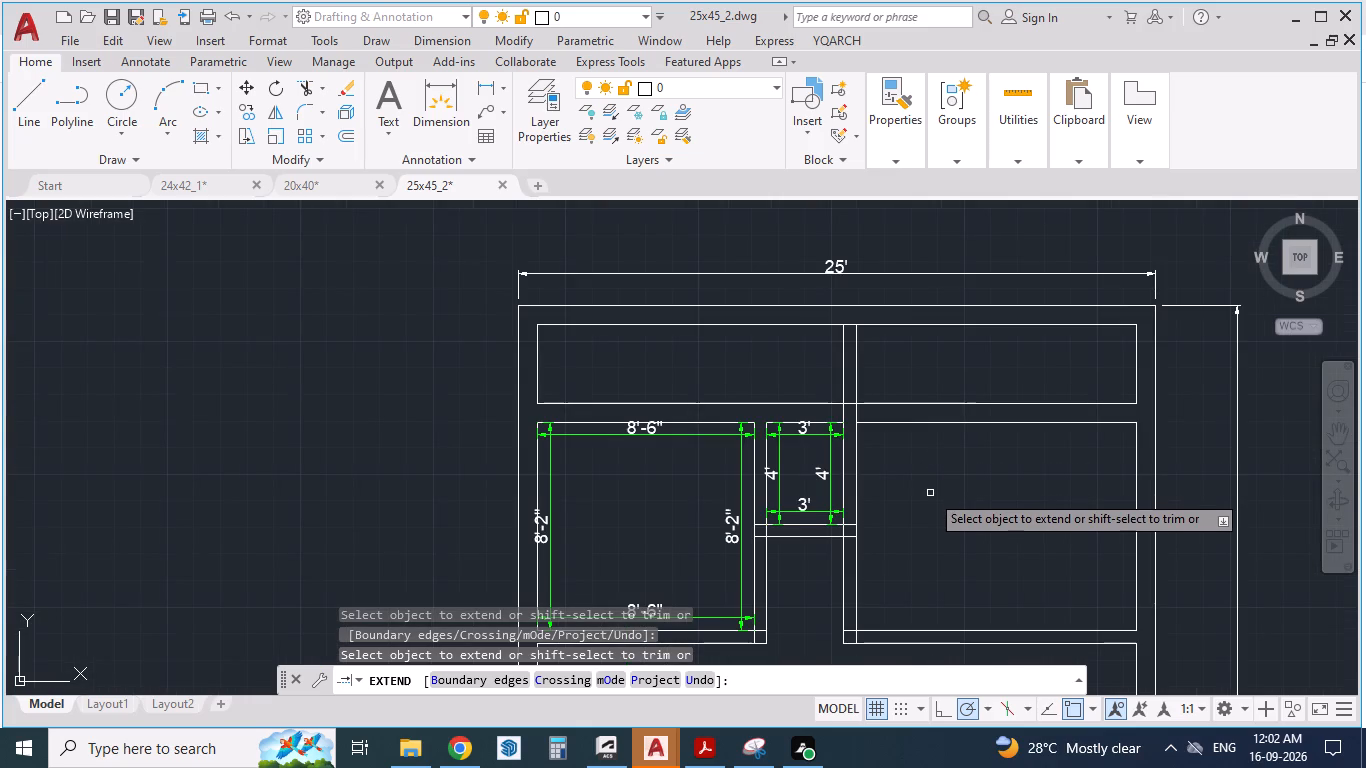
{"action": "left_click", "coordinate": [887, 420]}
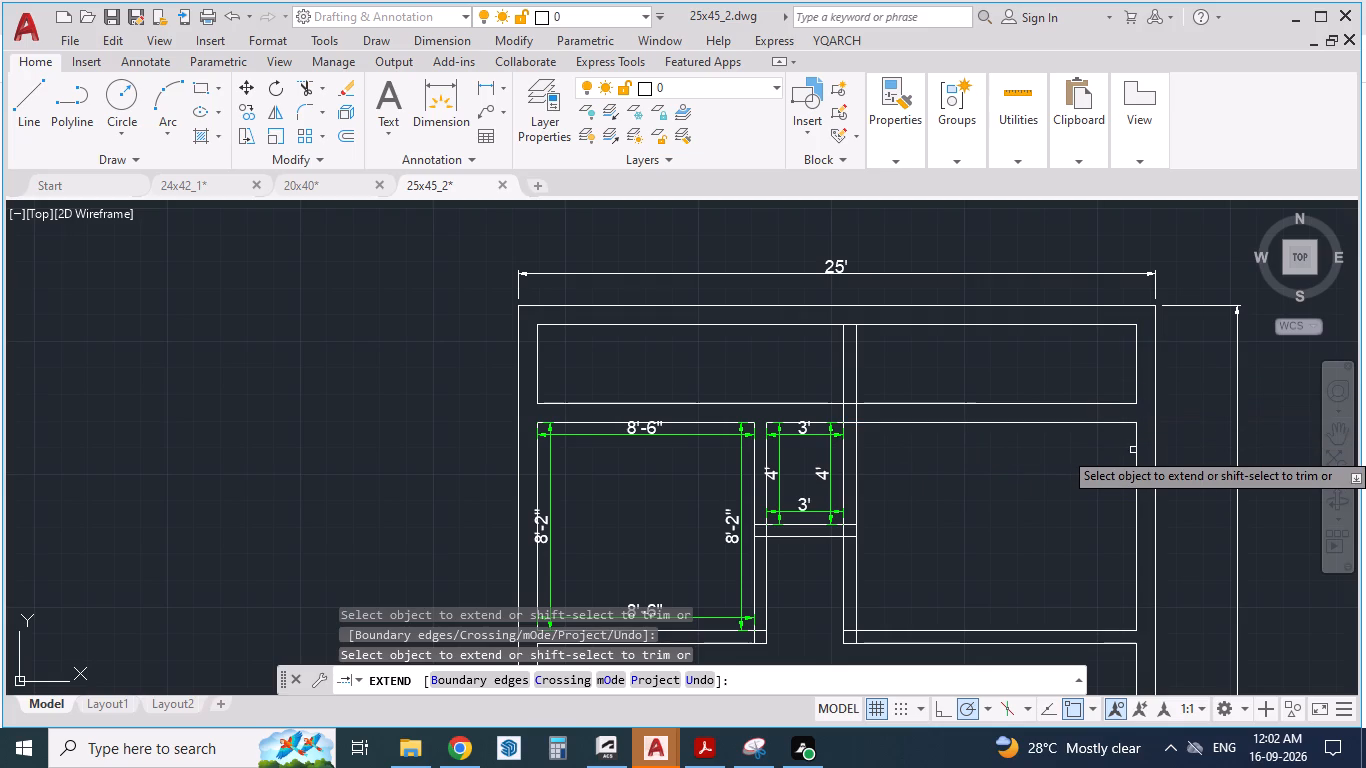
{"action": "left_click", "coordinate": [1135, 451]}
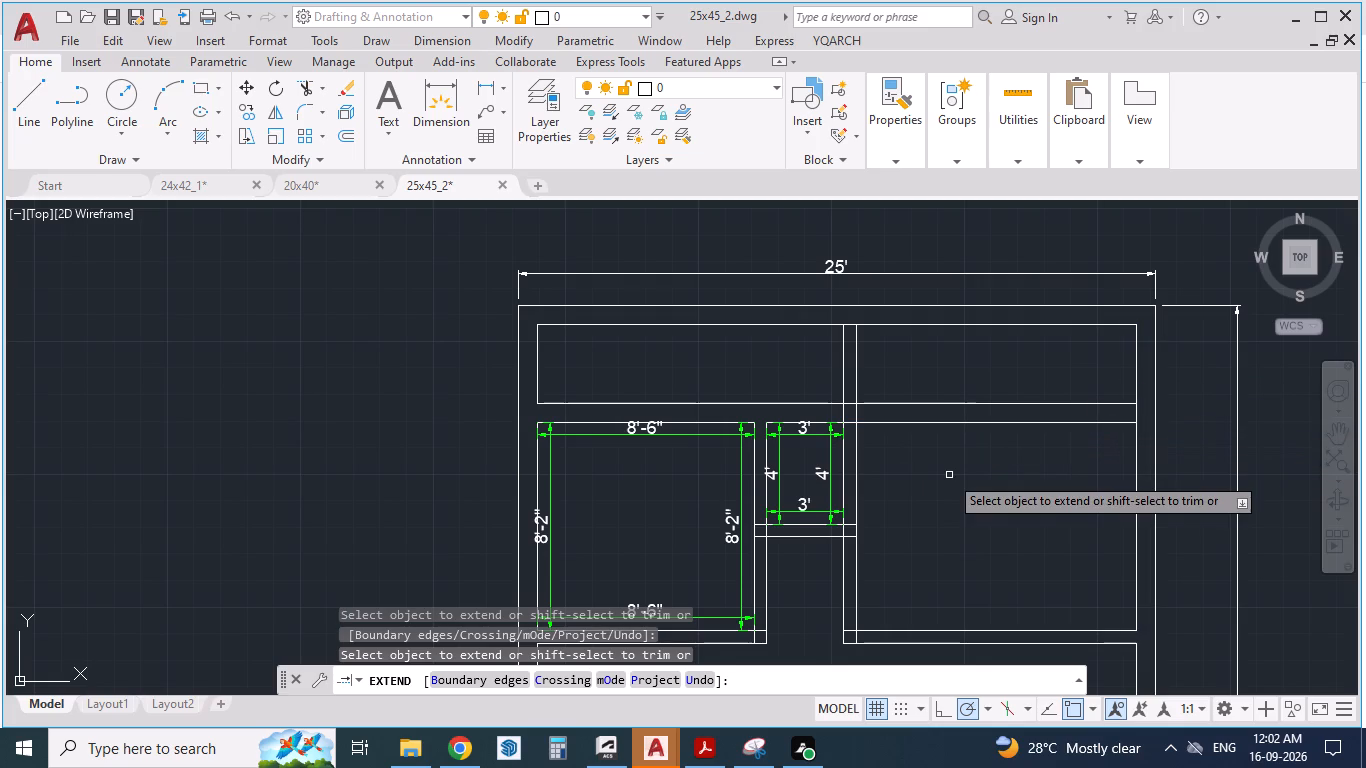
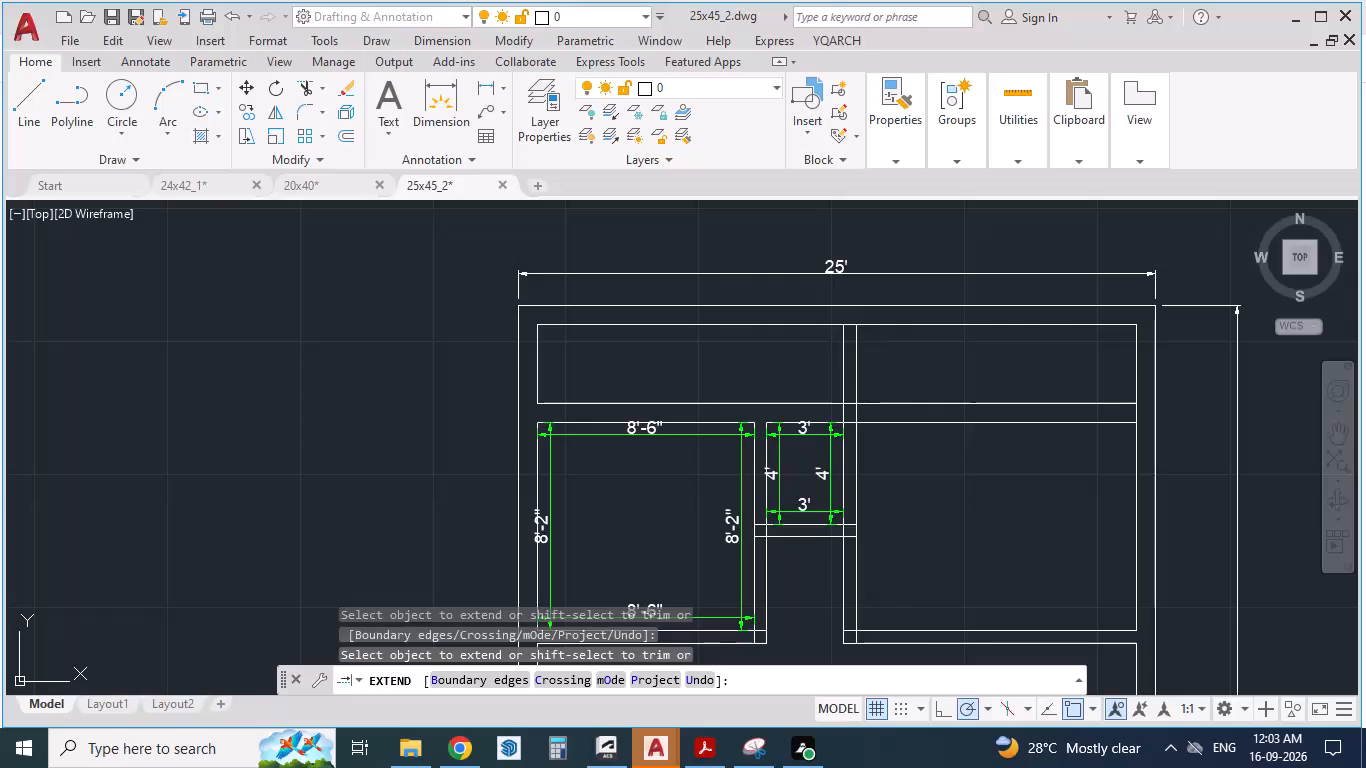
Trim away the two horizontal utility wall lines crossing the bedroom and compare the result with the PDF plan.
{"action": "key", "text": "Return"}
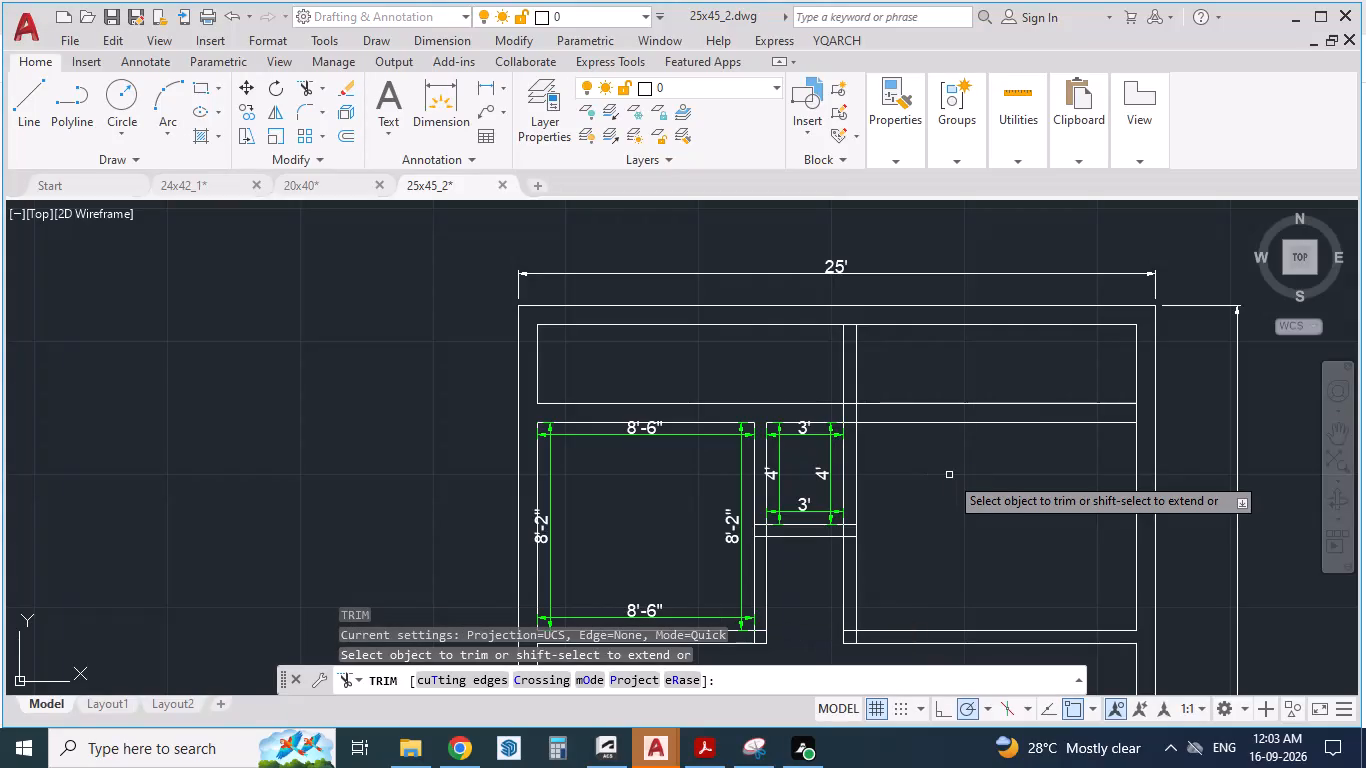
{"action": "left_click_drag", "start_coordinate": [1013, 434], "coordinate": [1021, 341]}
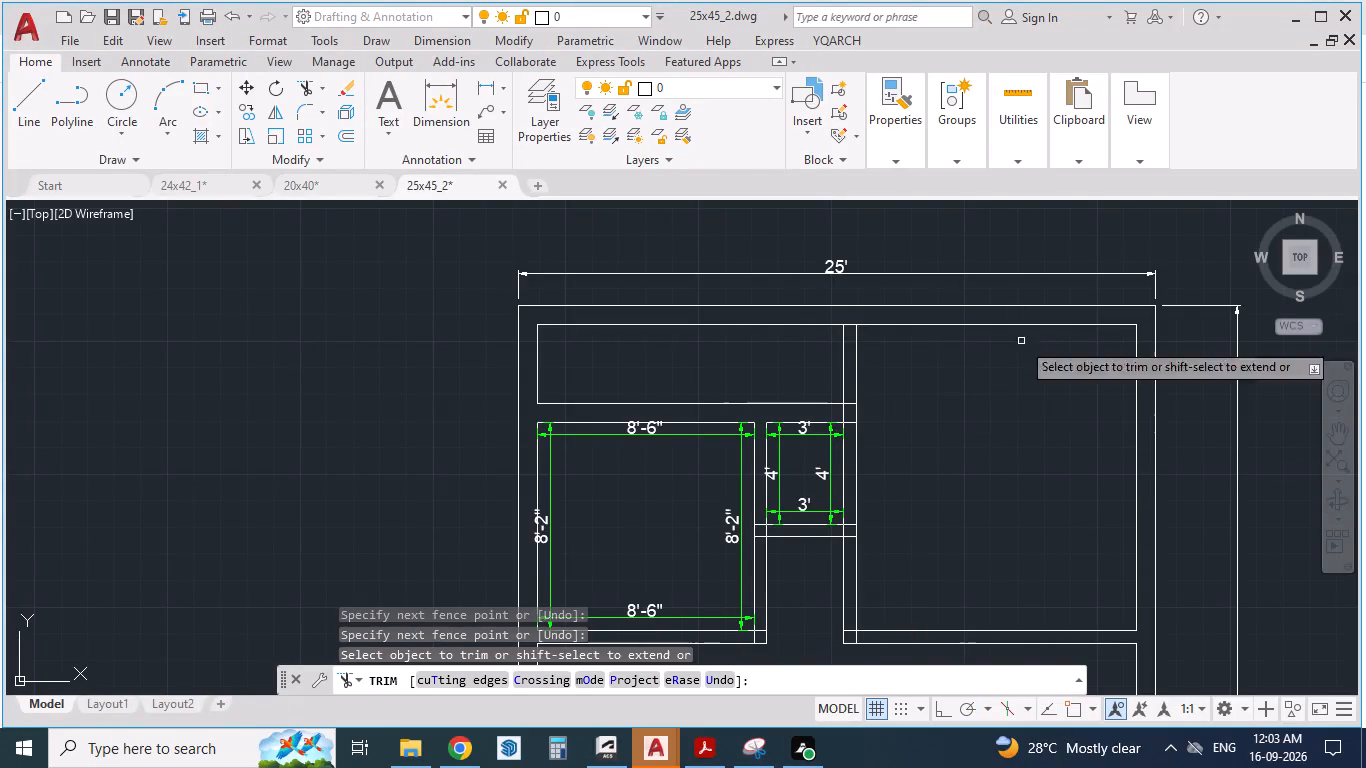
{"action": "left_click", "coordinate": [697, 748]}
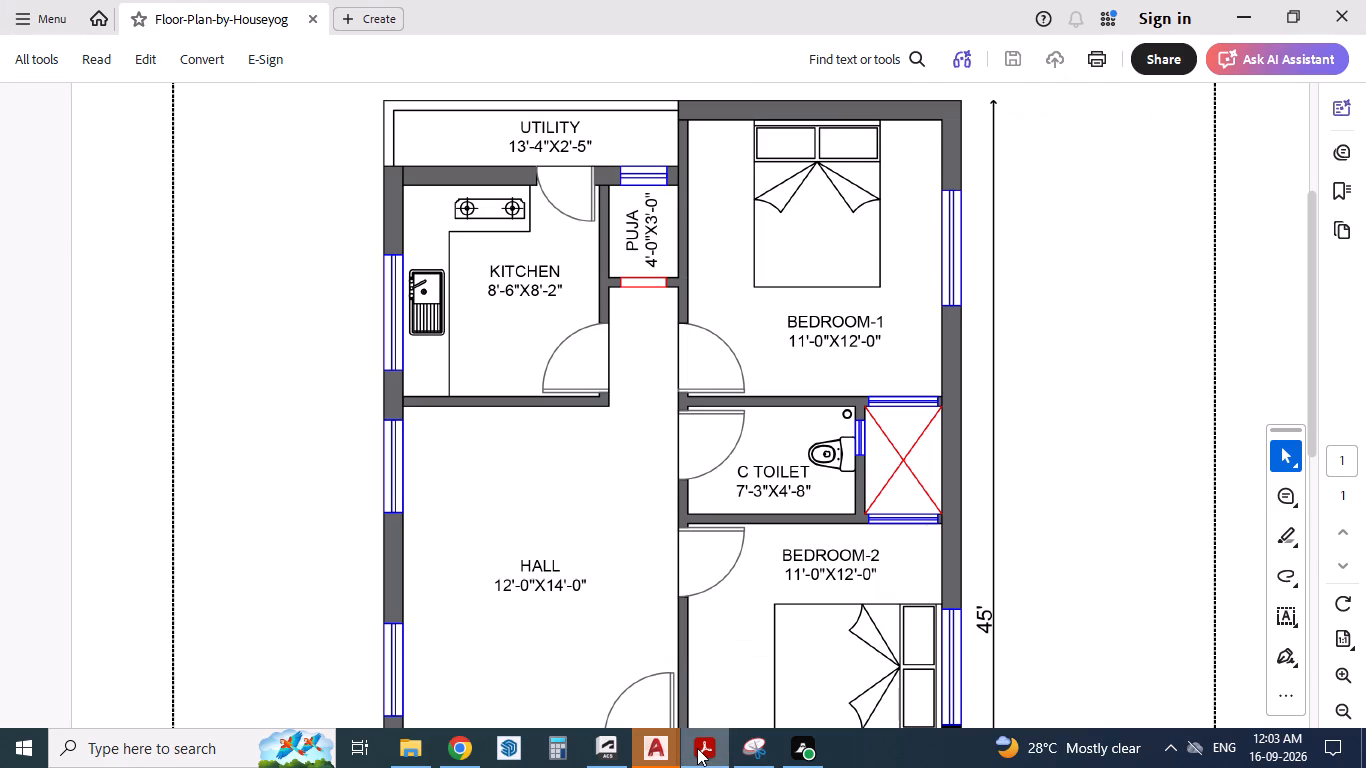
{"action": "left_click", "coordinate": [697, 748]}
{"action": "left_click", "coordinate": [697, 748]}
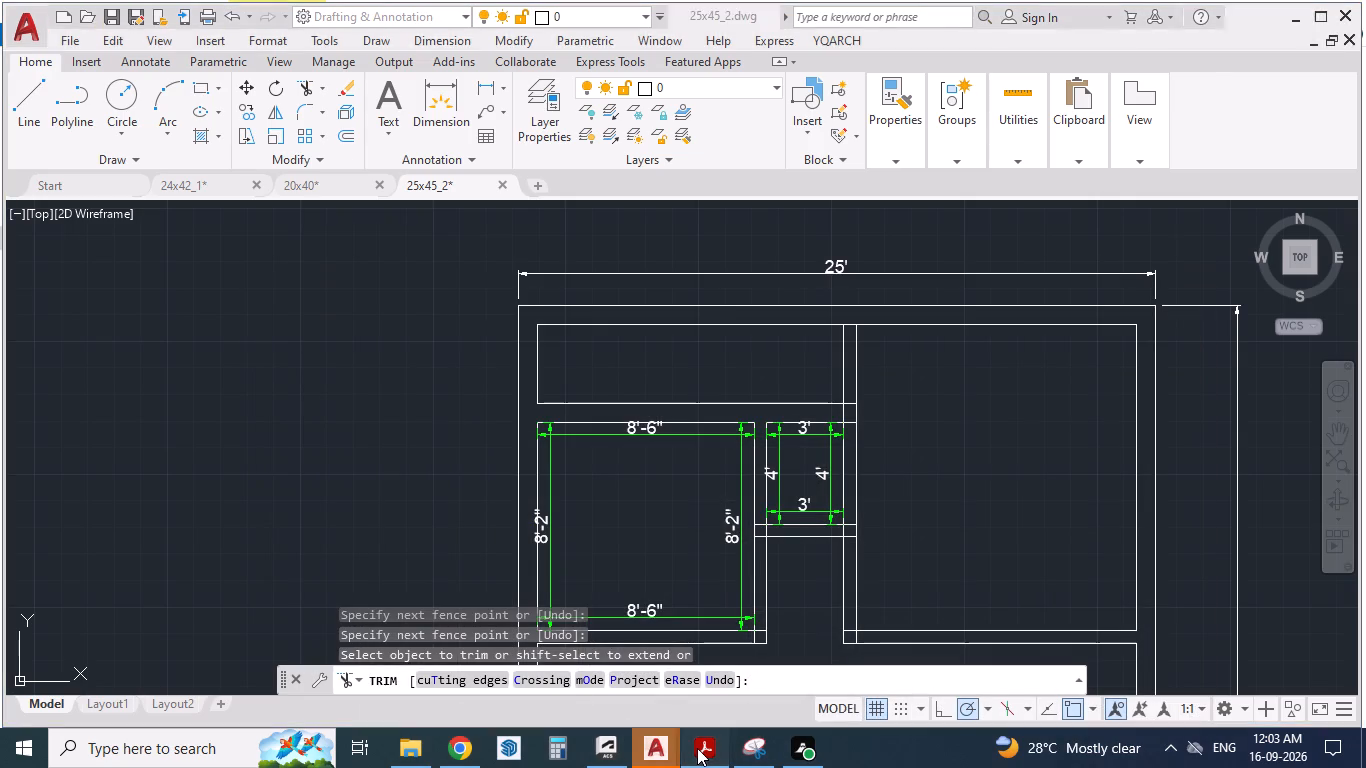
{"action": "left_click", "coordinate": [697, 748]}
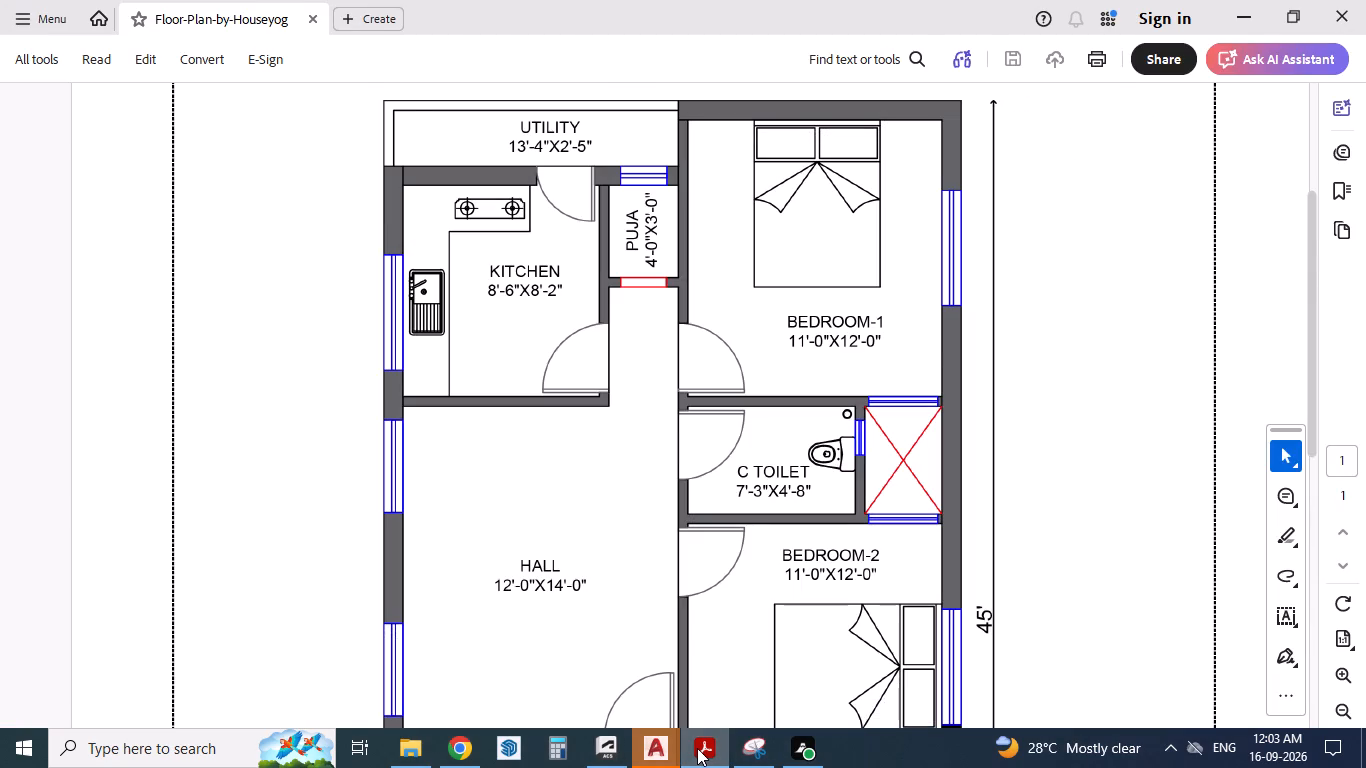
{"action": "scroll", "coordinate": [904, 397], "scroll_direction": "up", "scroll_amount": 1}
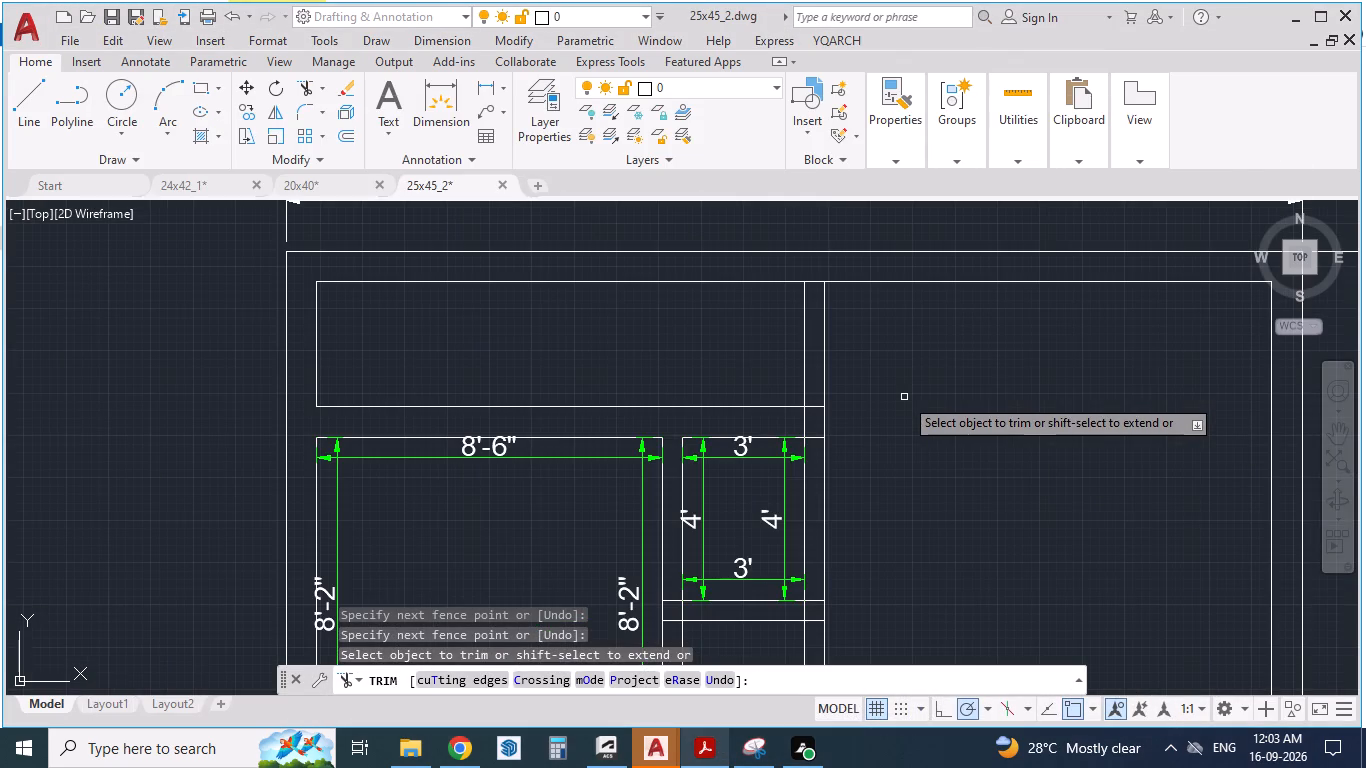
{"action": "key", "text": "Escape"}
{"action": "key", "text": "Escape"}
Extend both lines of the wall between the utility and the bedroom north to the plan's outer boundary line.
{"action": "type", "text": "EX"}
{"action": "key", "text": "Return"}
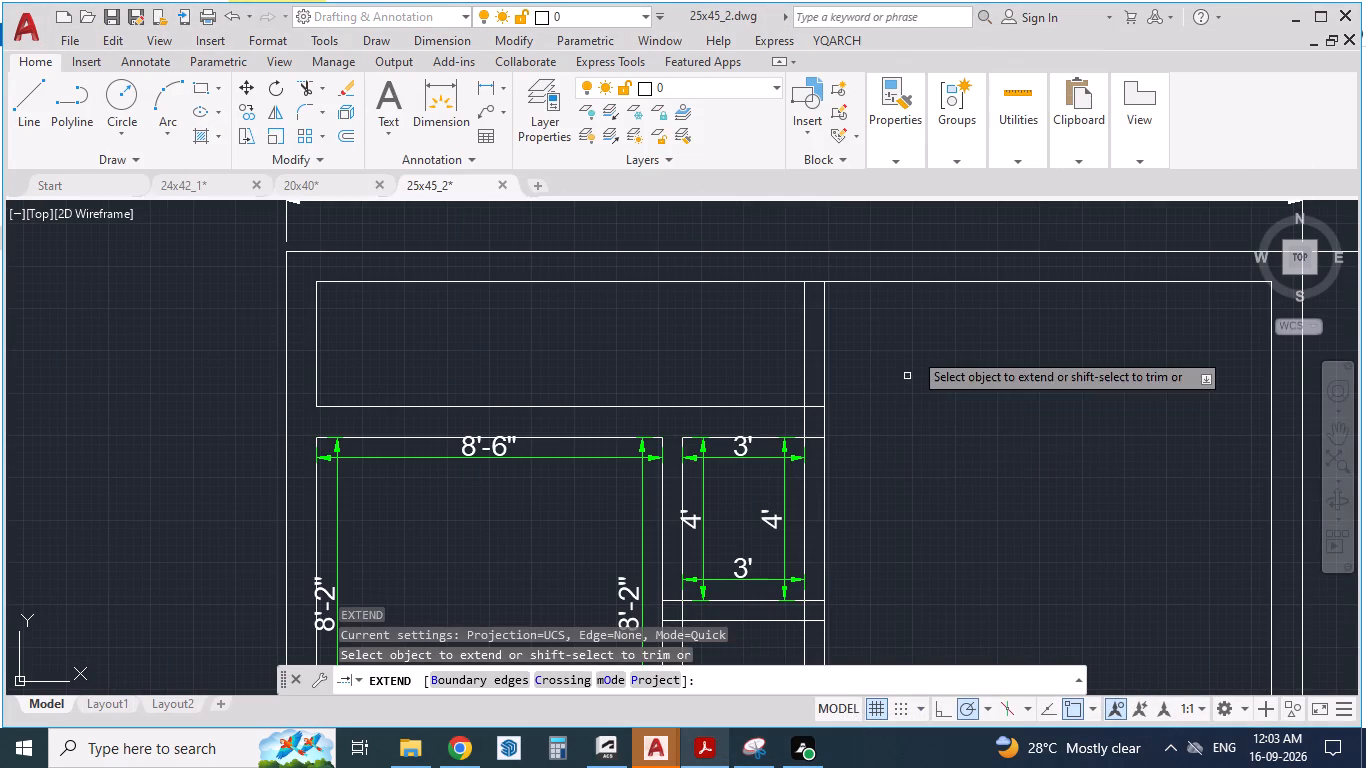
{"action": "left_click", "coordinate": [824, 321]}
{"action": "left_click", "coordinate": [804, 319]}
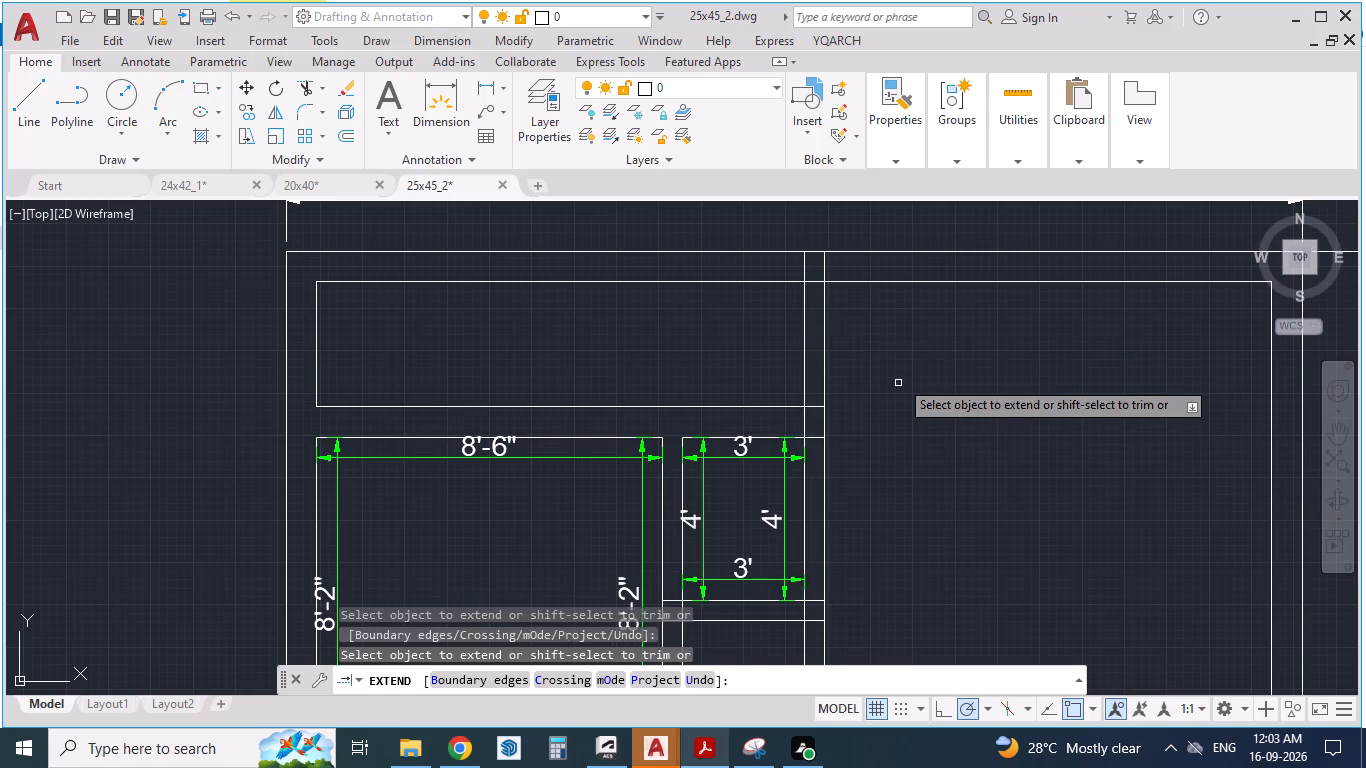
Compare the drafted utility, puja and Bedroom-1 walls with the PDF reference plan, leaving Extend.
{"action": "scroll", "coordinate": [899, 373], "scroll_direction": "down", "scroll_amount": 2}
{"action": "scroll", "coordinate": [916, 428], "scroll_direction": "up", "scroll_amount": 1}
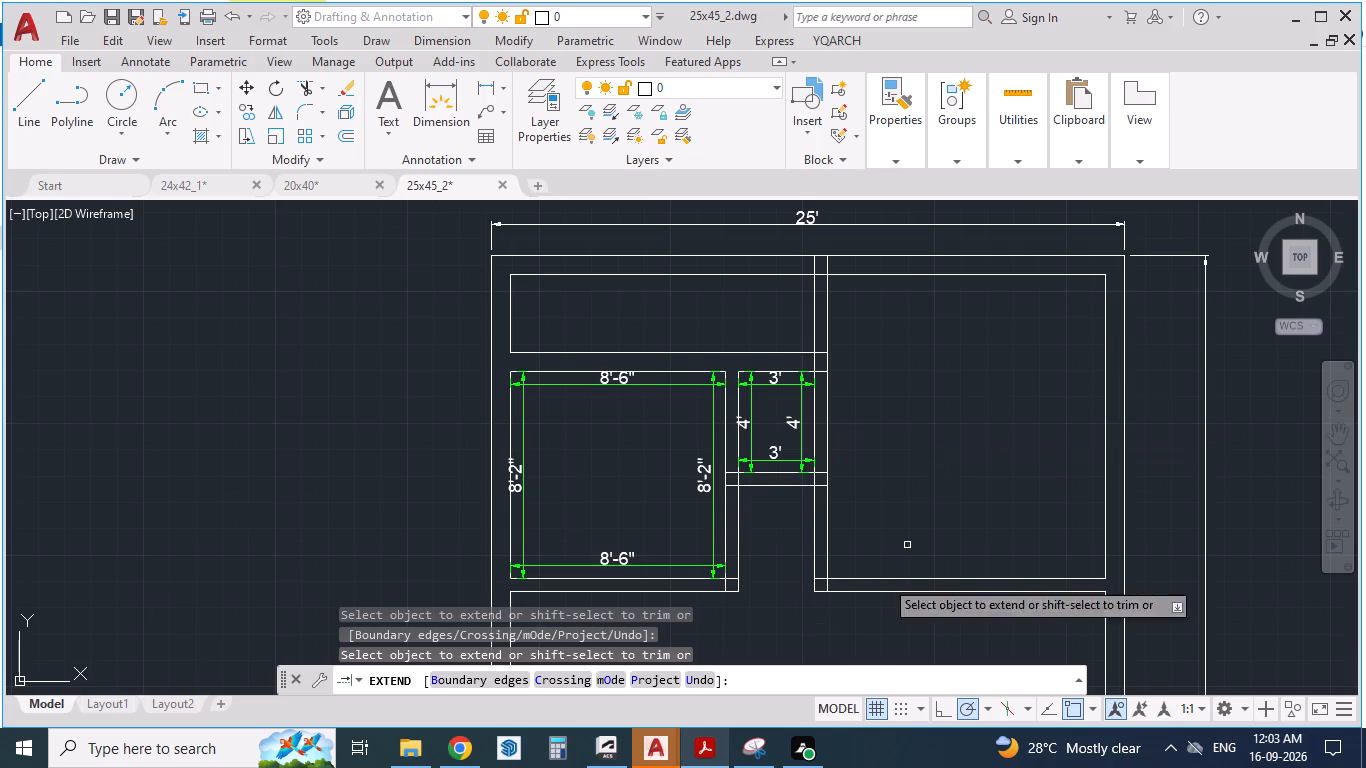
{"action": "left_click", "coordinate": [708, 740]}
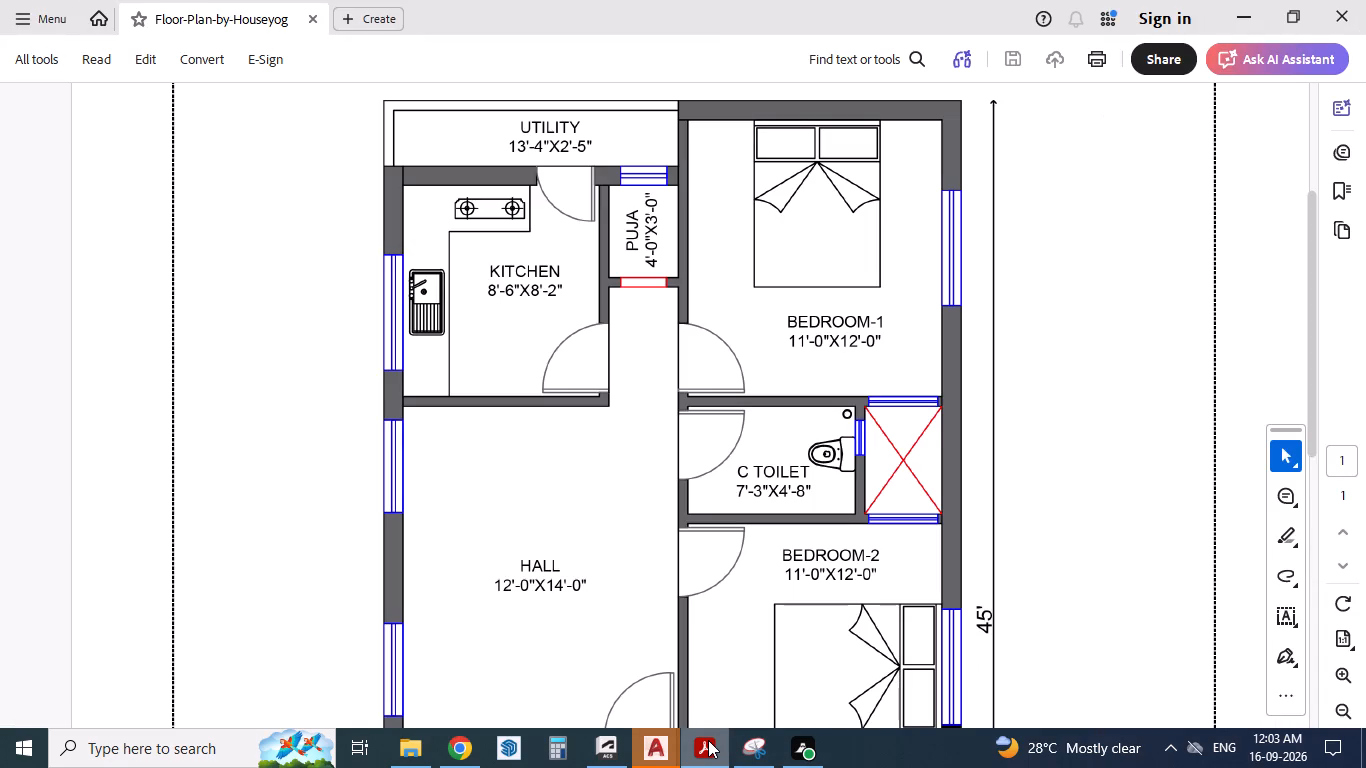
{"action": "left_click", "coordinate": [708, 740]}
{"action": "scroll", "coordinate": [667, 346], "scroll_direction": "up", "scroll_amount": 1}
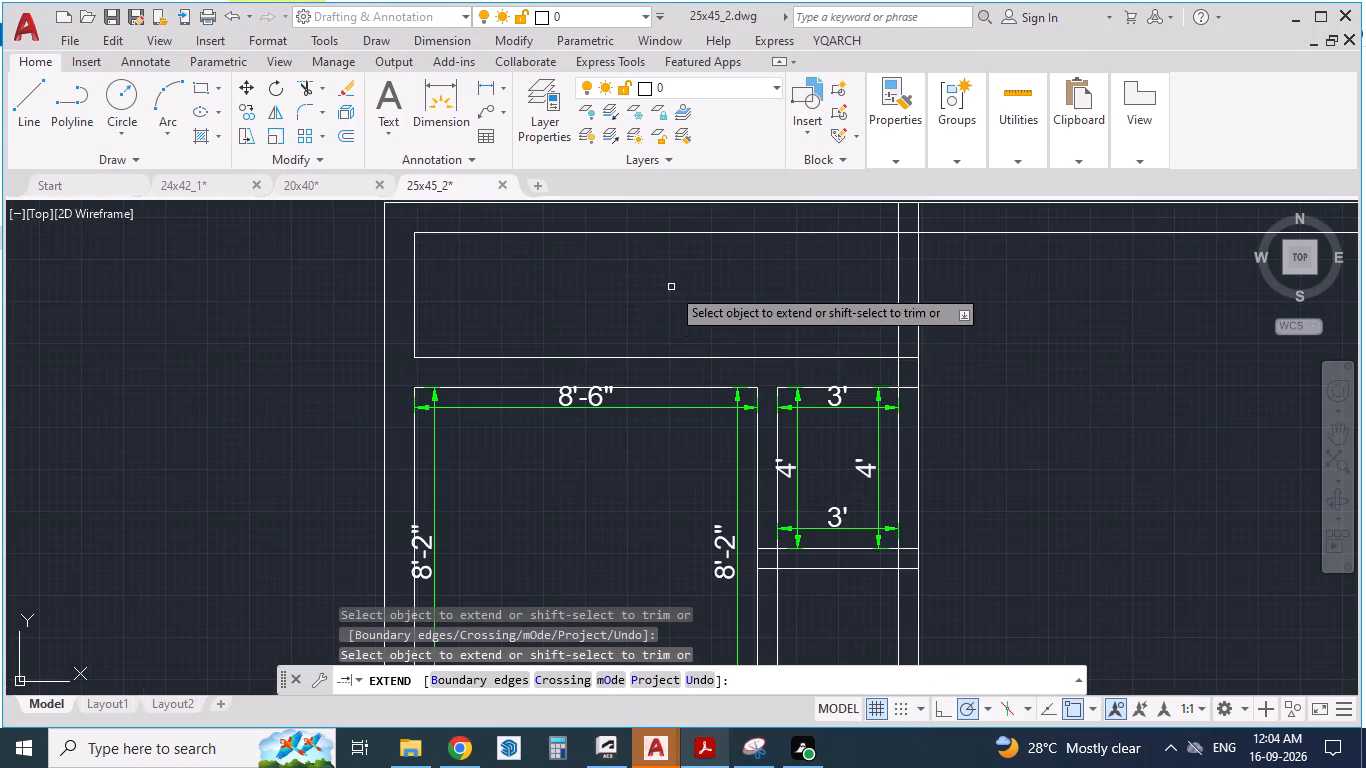
{"action": "scroll", "coordinate": [669, 296], "scroll_direction": "down", "scroll_amount": 2}
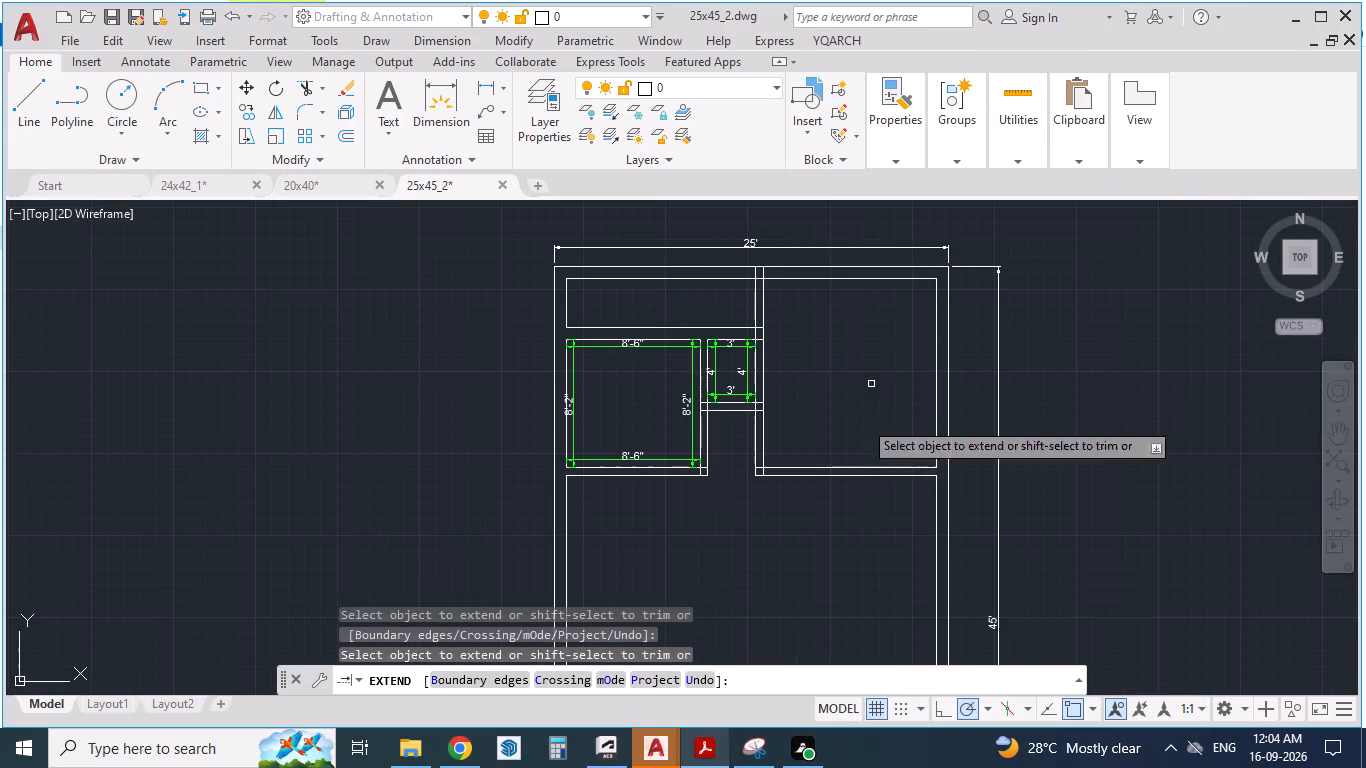
{"action": "left_click", "coordinate": [701, 744]}
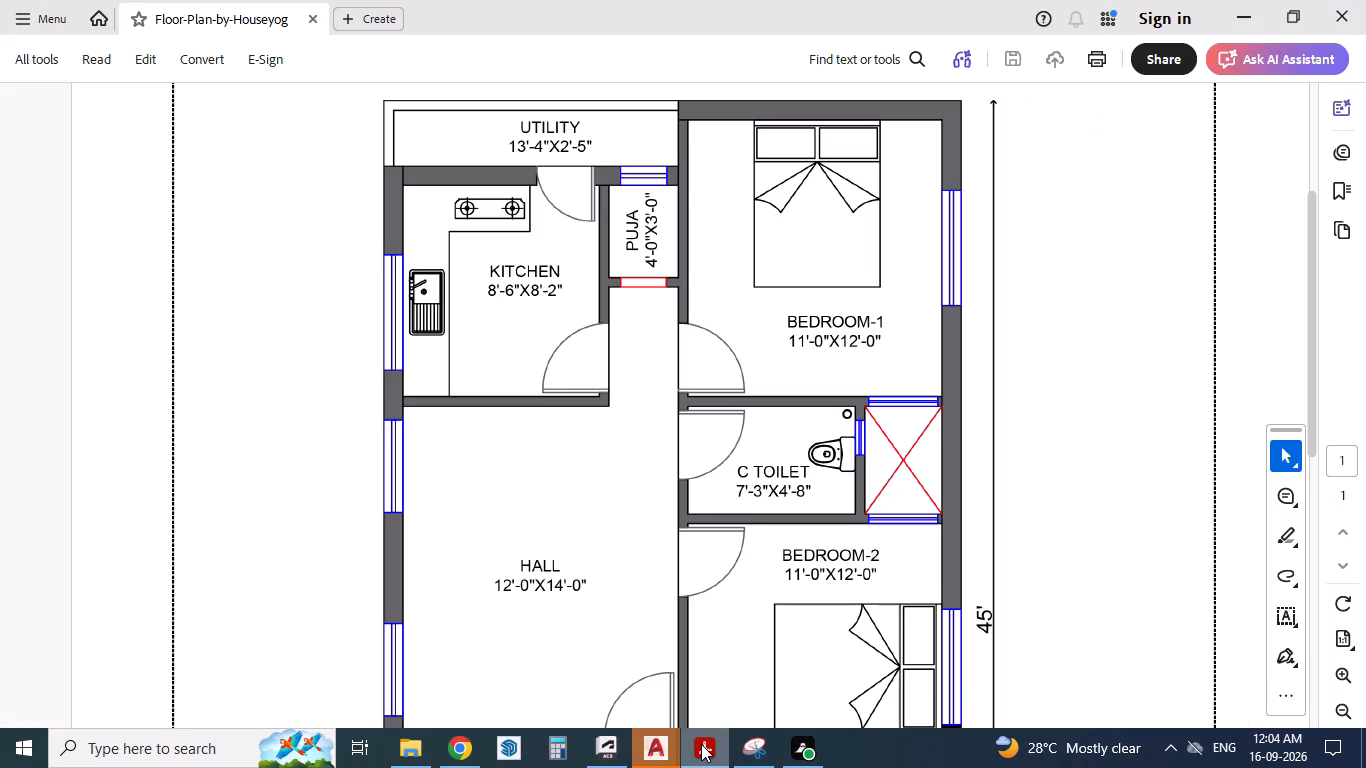
{"action": "left_click", "coordinate": [701, 744]}
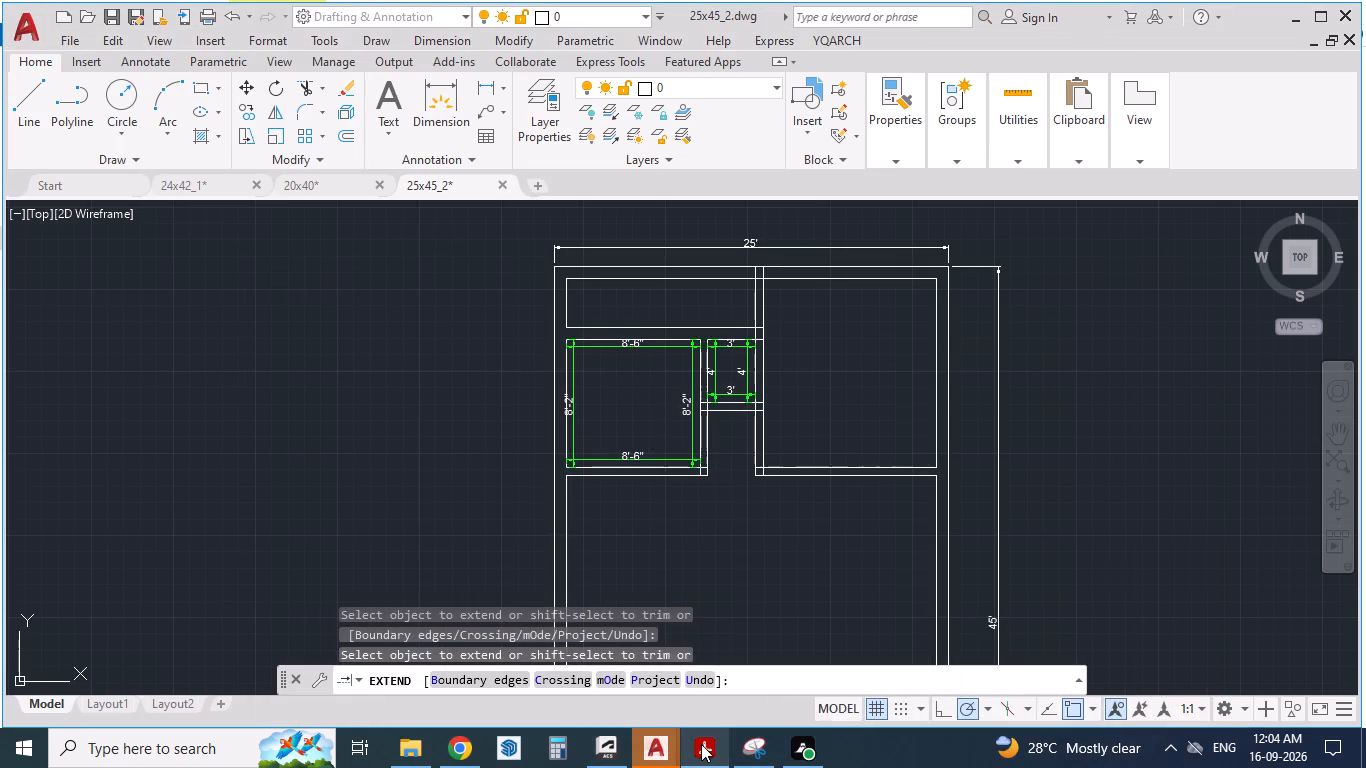
{"action": "left_click", "coordinate": [701, 744]}
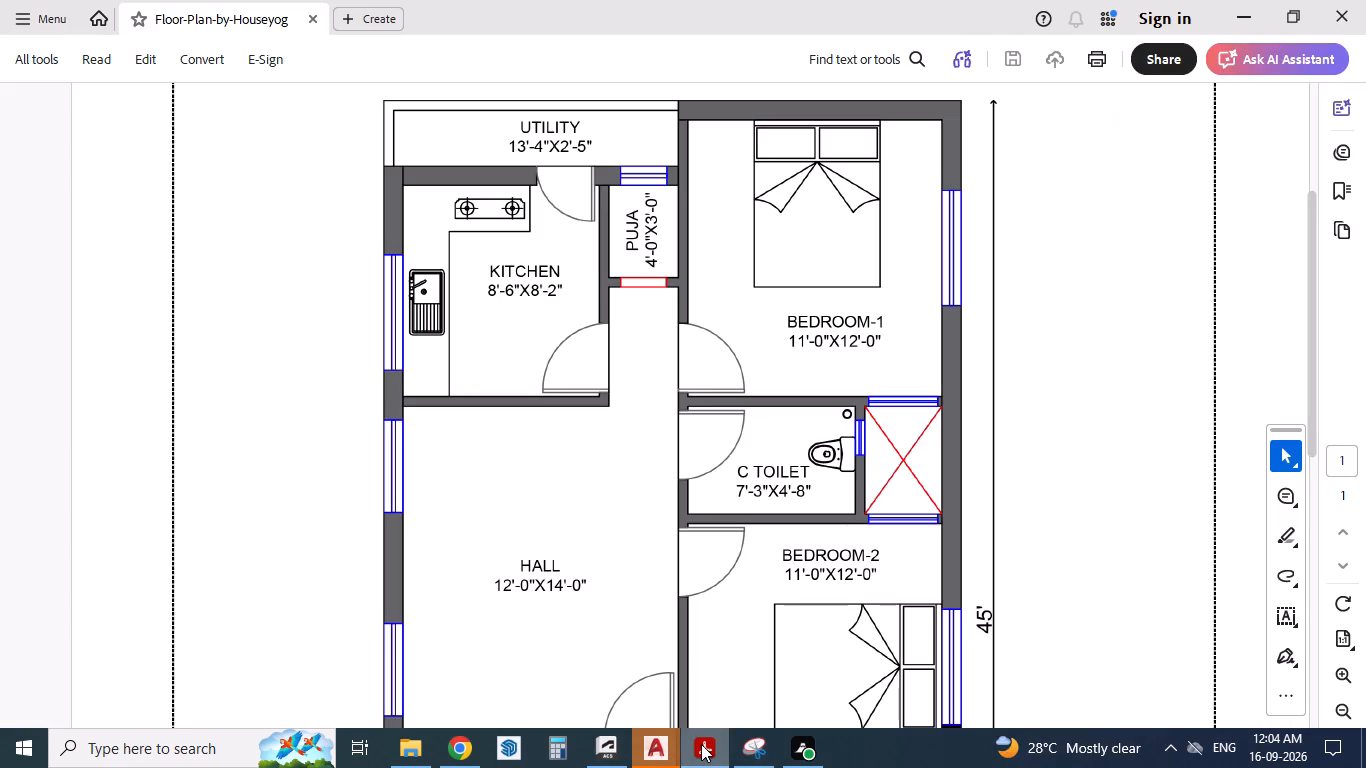
{"action": "left_click", "coordinate": [701, 744]}
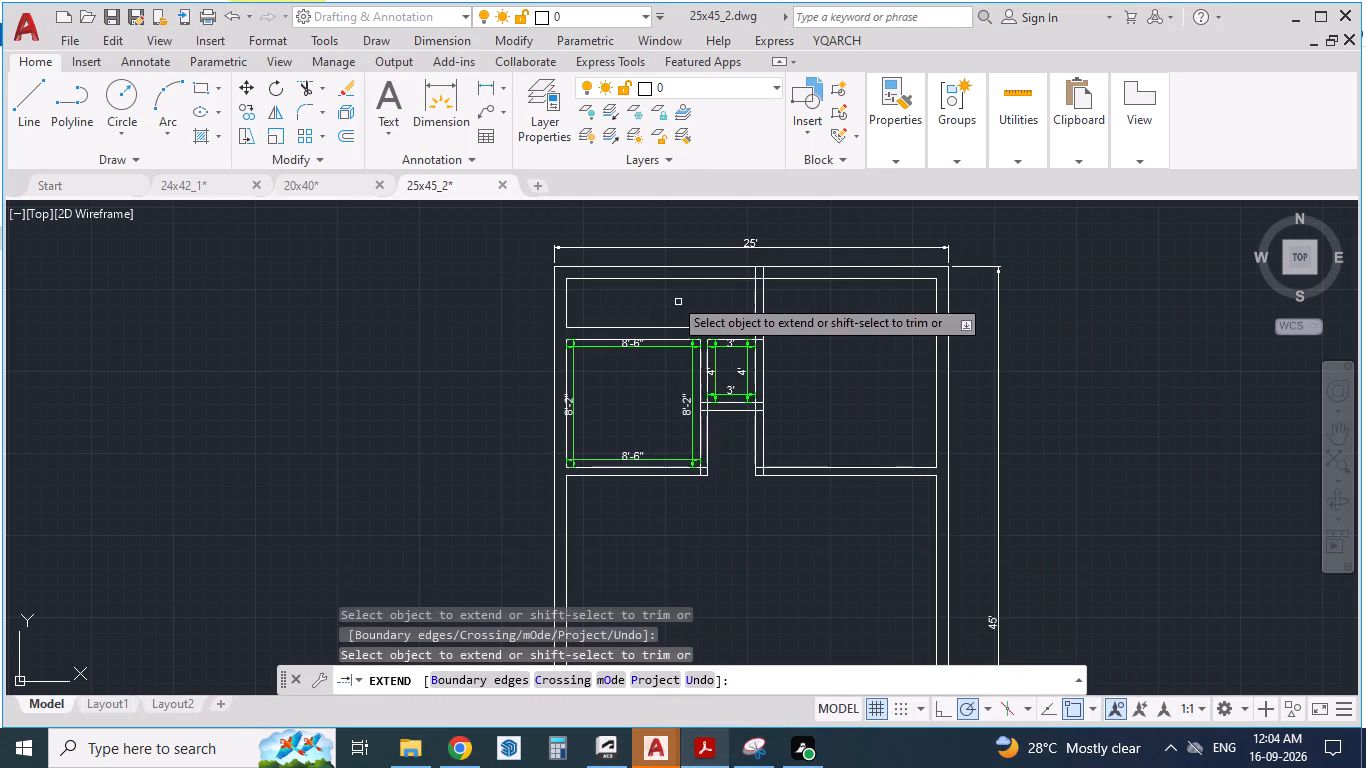
{"action": "scroll", "coordinate": [660, 286], "scroll_direction": "up", "scroll_amount": 1}
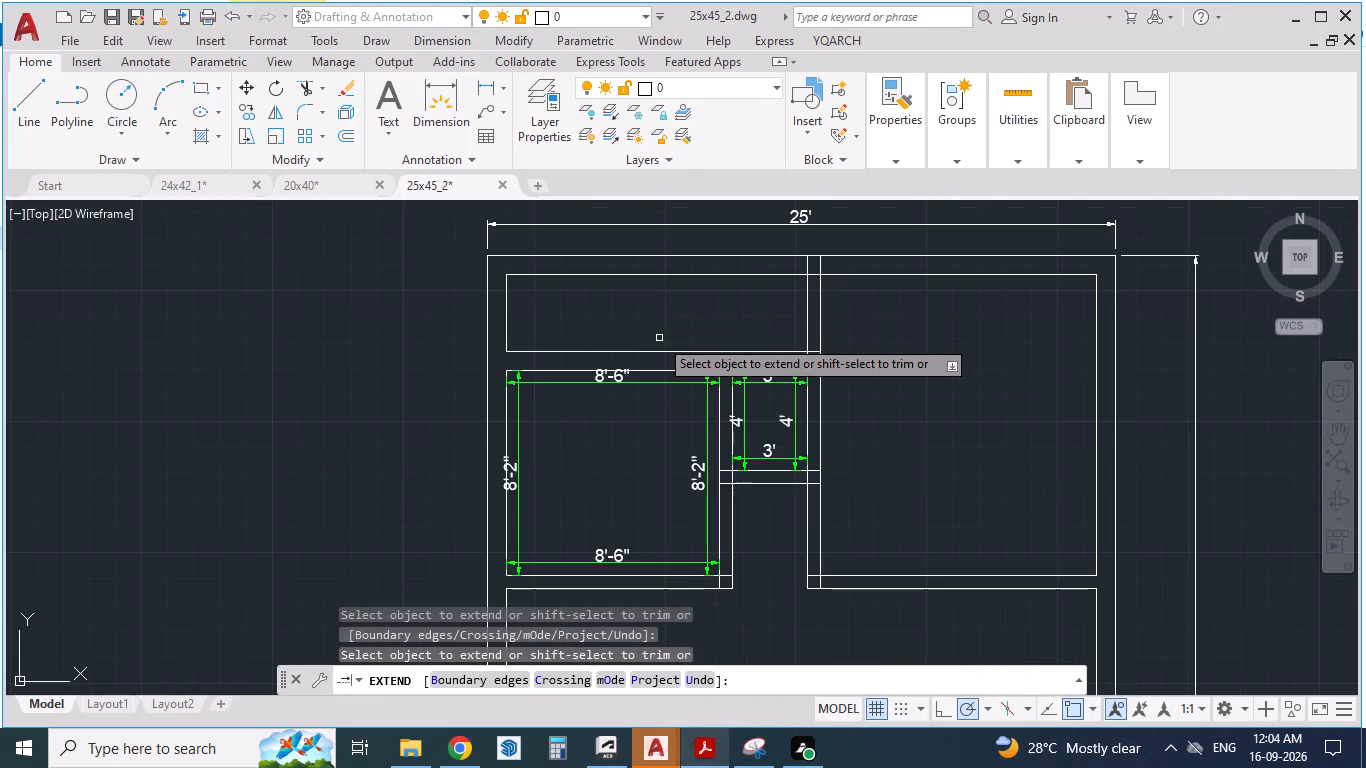
{"action": "key", "text": "Escape"}
{"action": "key", "text": "Escape"}
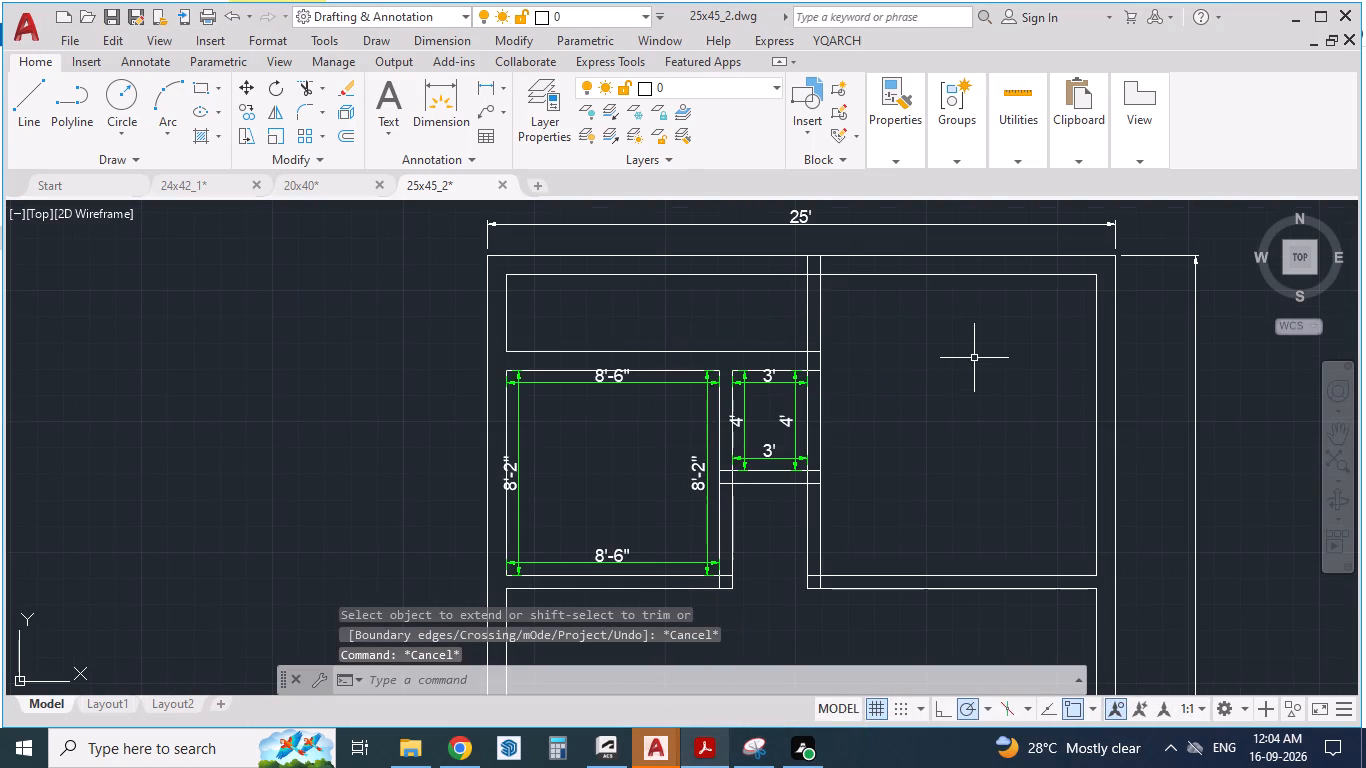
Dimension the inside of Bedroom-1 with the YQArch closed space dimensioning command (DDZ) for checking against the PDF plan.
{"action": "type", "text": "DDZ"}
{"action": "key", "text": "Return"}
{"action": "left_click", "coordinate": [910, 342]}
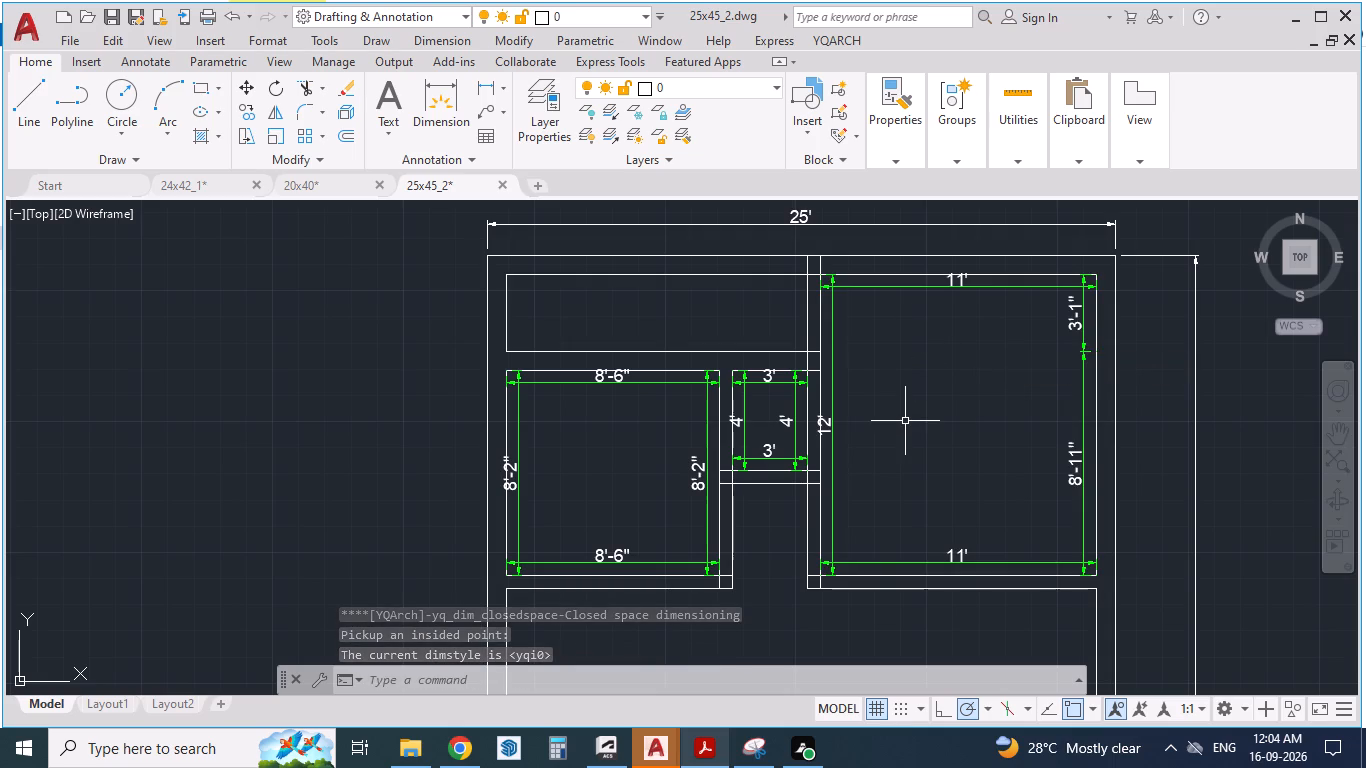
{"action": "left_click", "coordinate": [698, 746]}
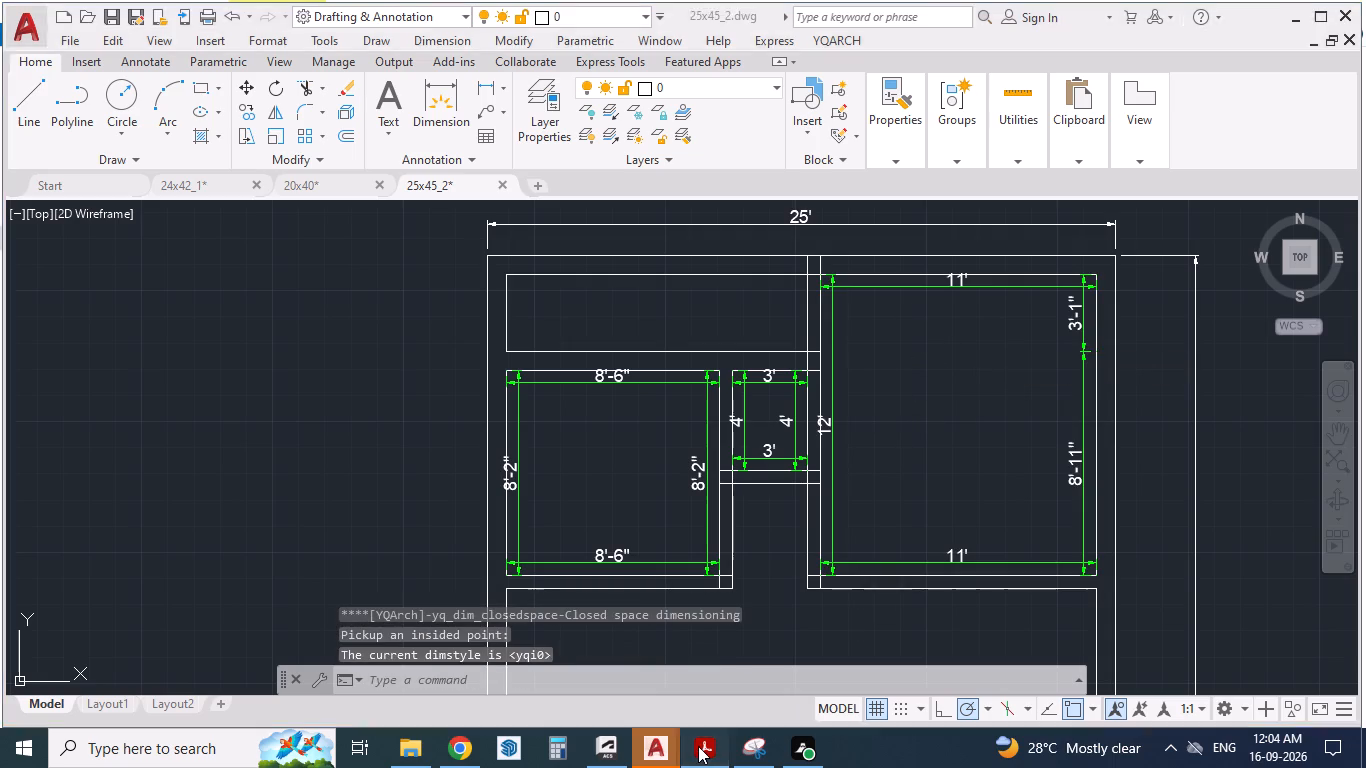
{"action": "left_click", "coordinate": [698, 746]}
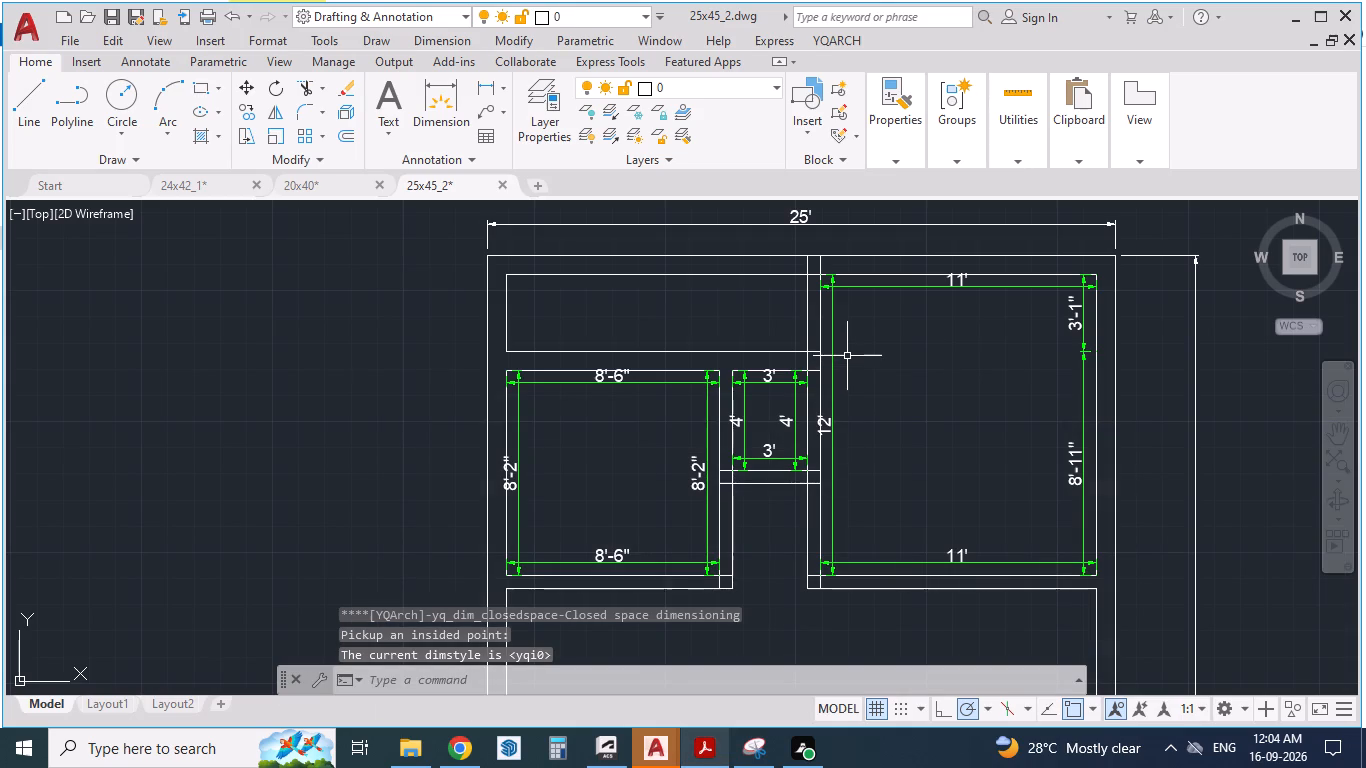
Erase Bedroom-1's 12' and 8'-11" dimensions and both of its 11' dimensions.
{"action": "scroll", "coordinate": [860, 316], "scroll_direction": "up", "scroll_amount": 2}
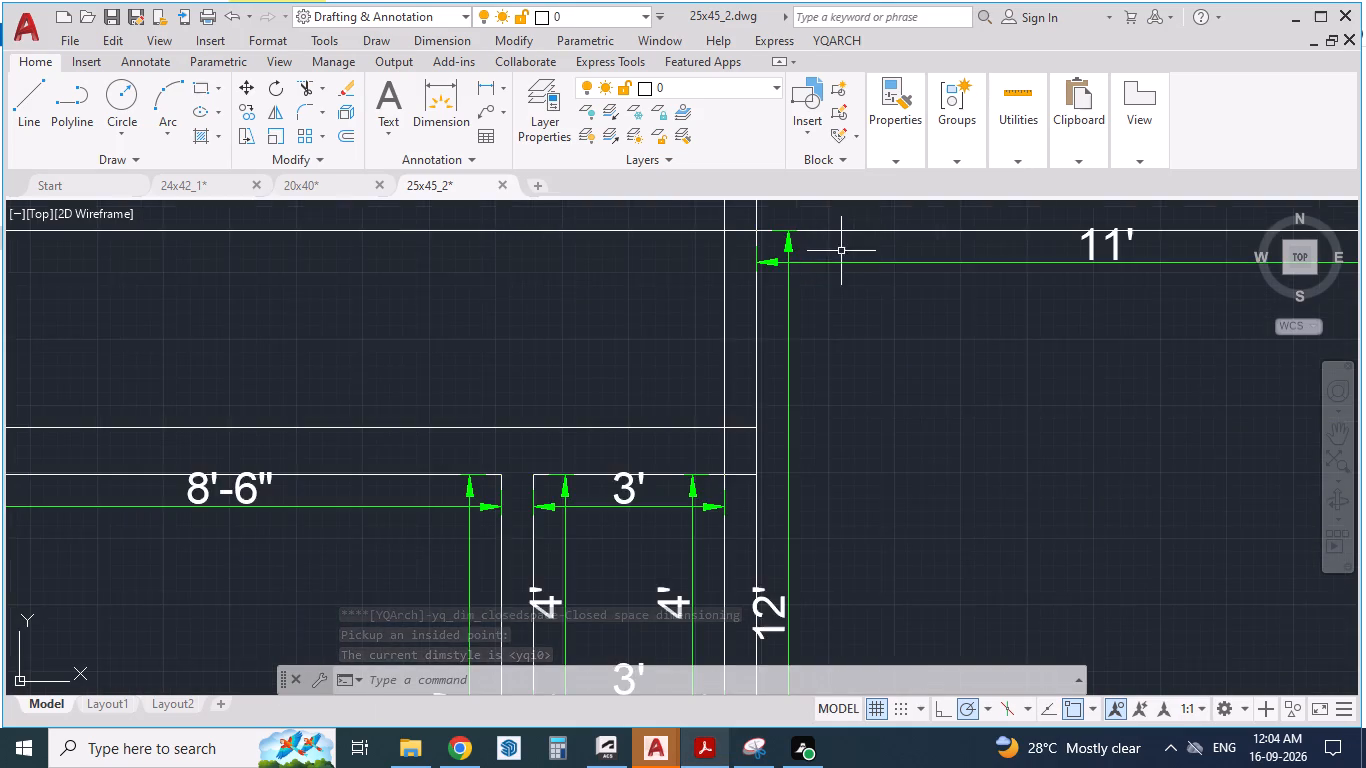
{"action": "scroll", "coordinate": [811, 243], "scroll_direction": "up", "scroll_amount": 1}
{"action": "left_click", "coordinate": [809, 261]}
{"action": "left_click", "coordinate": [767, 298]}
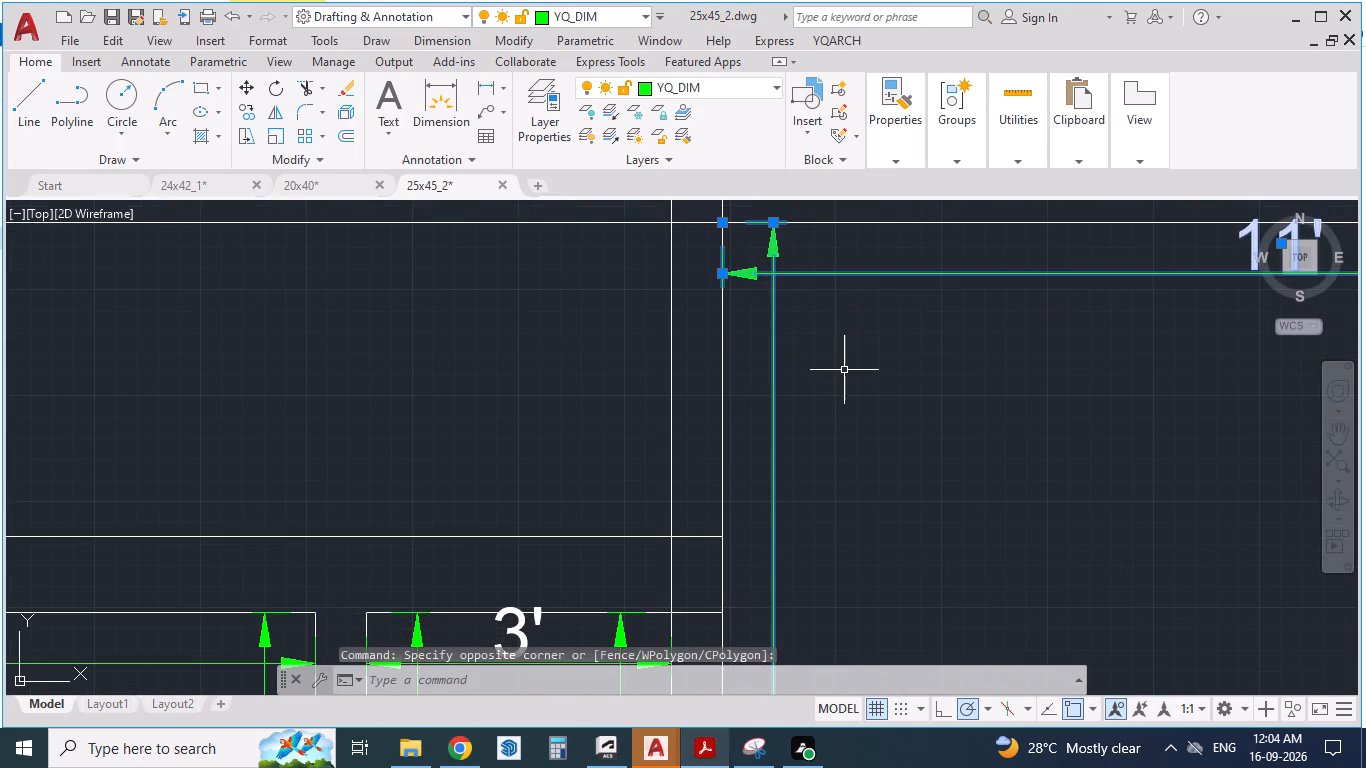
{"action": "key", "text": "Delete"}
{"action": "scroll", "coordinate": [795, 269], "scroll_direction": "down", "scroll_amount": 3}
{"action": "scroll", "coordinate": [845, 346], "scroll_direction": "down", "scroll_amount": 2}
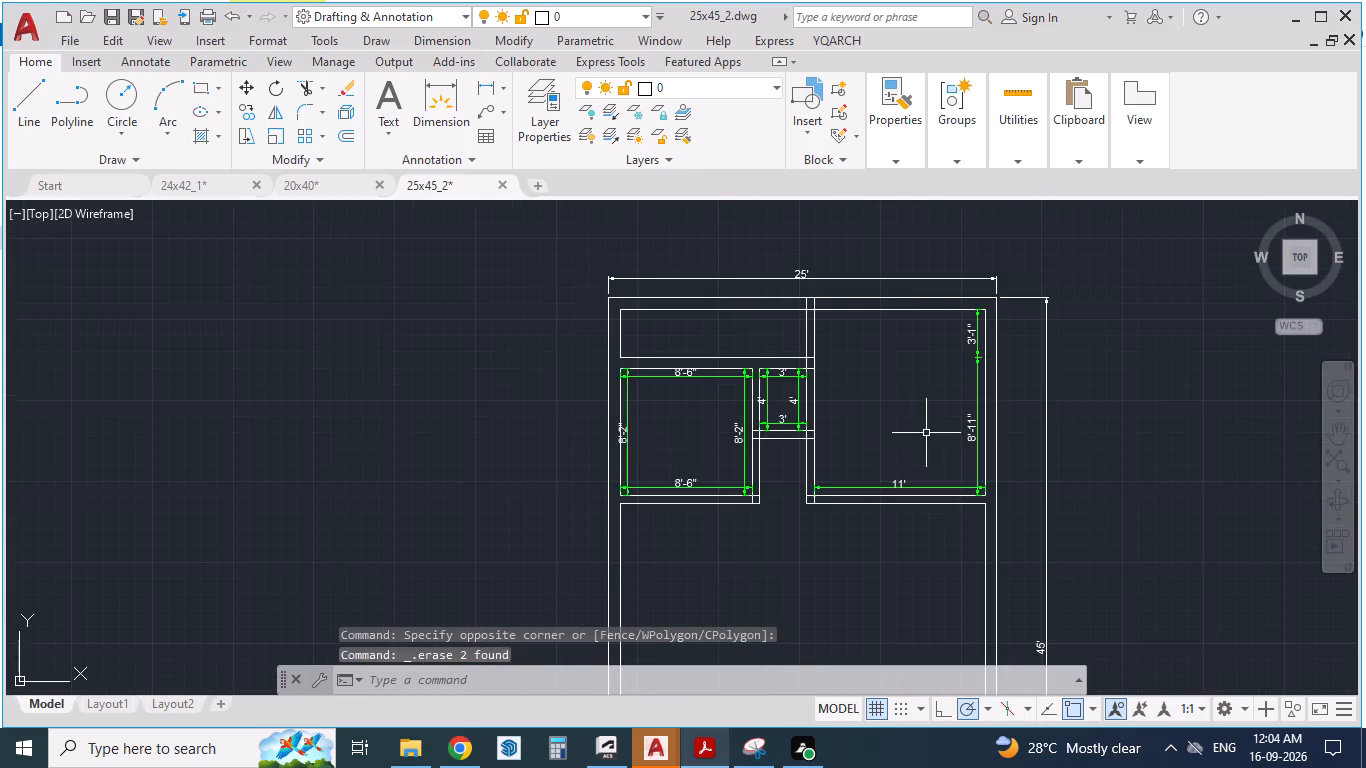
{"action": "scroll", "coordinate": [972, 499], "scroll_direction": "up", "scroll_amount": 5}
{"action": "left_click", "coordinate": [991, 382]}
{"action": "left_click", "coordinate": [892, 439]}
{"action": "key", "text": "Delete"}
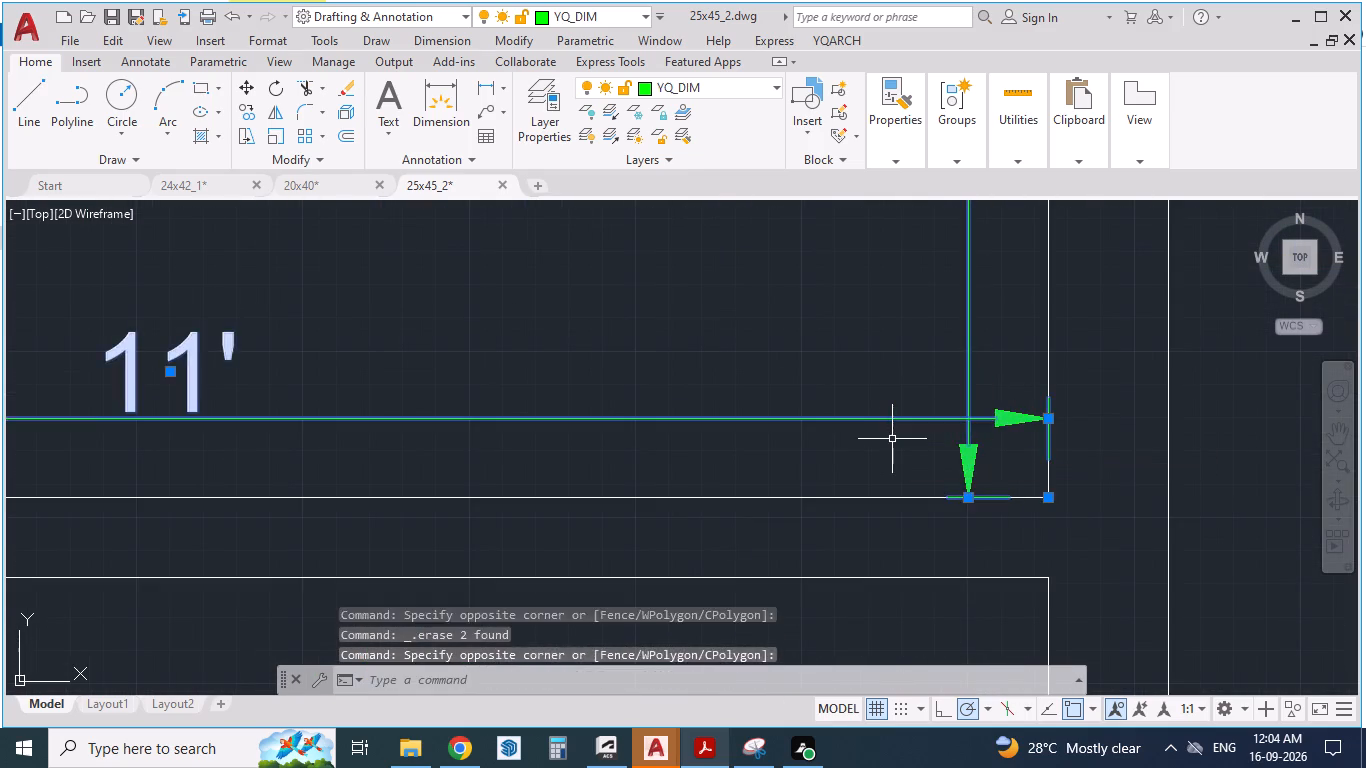
Erase the four puja room dimensions, both 3' and both 4'.
{"action": "scroll", "coordinate": [923, 426], "scroll_direction": "down", "scroll_amount": 5}
{"action": "scroll", "coordinate": [637, 266], "scroll_direction": "up", "scroll_amount": 2}
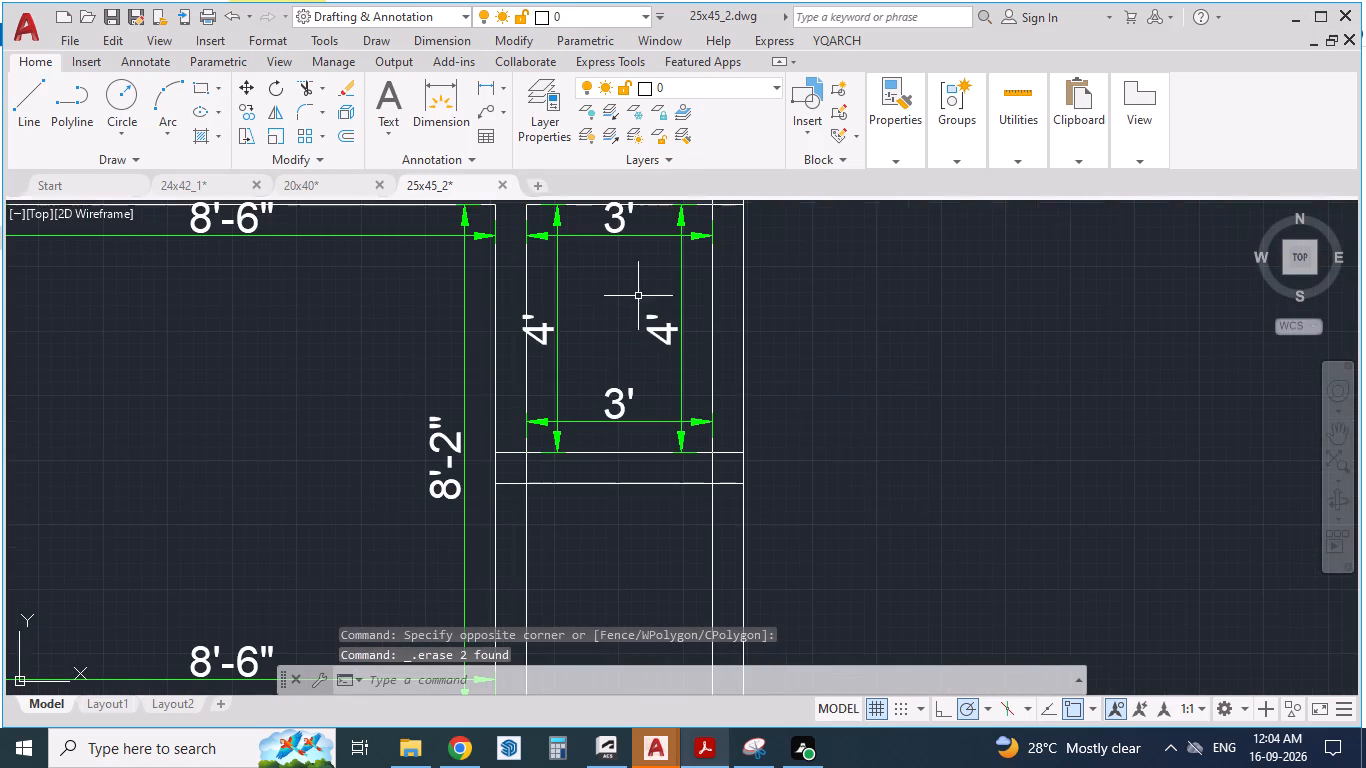
{"action": "left_click", "coordinate": [692, 394]}
{"action": "left_click", "coordinate": [653, 430]}
{"action": "key", "text": "Delete"}
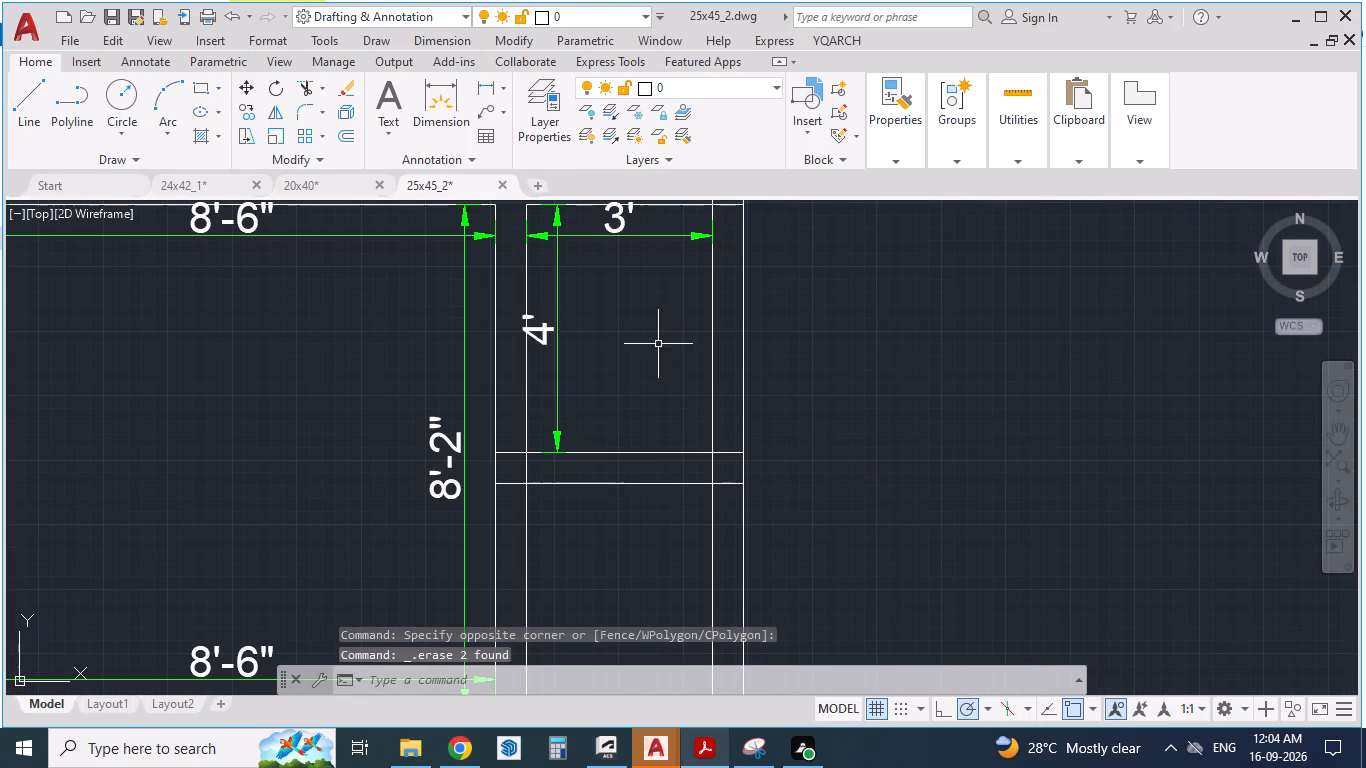
{"action": "left_click", "coordinate": [574, 233]}
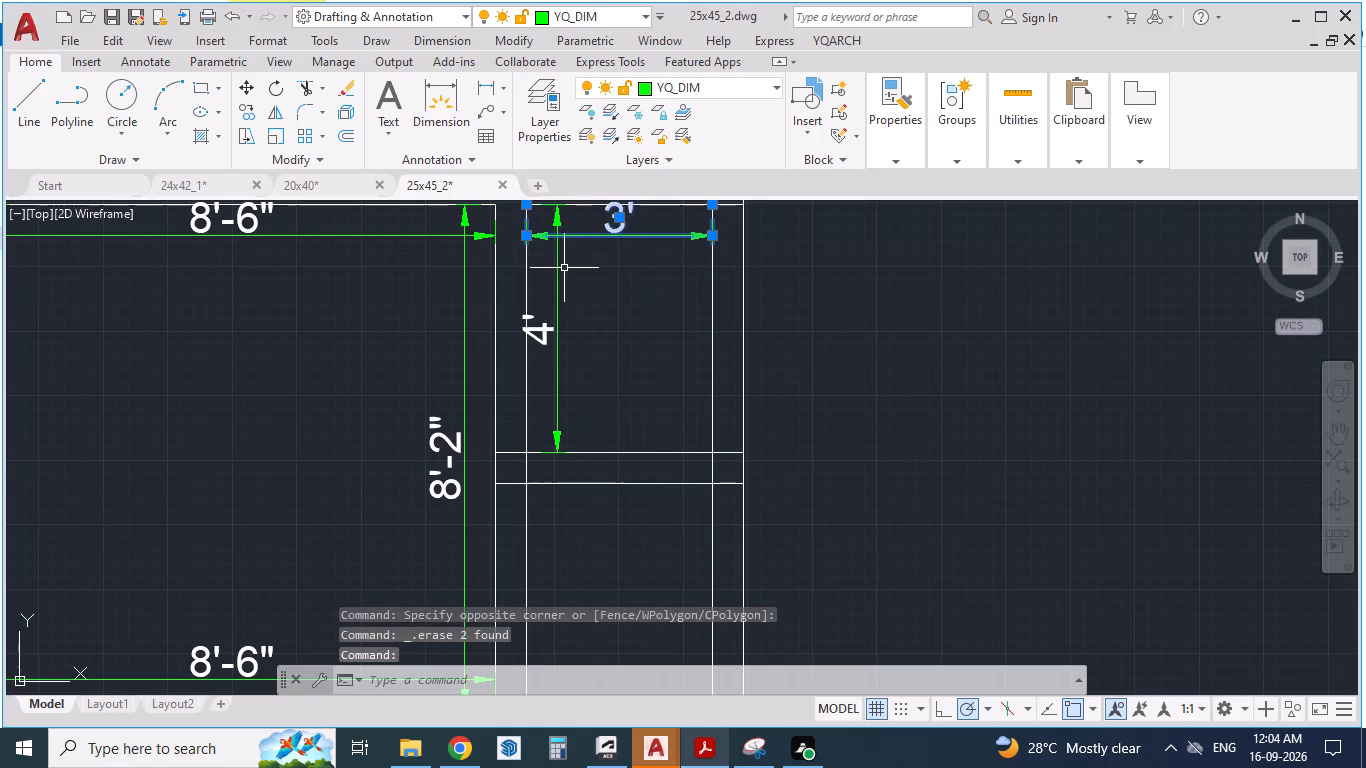
{"action": "left_click", "coordinate": [558, 275]}
{"action": "key", "text": "Delete"}
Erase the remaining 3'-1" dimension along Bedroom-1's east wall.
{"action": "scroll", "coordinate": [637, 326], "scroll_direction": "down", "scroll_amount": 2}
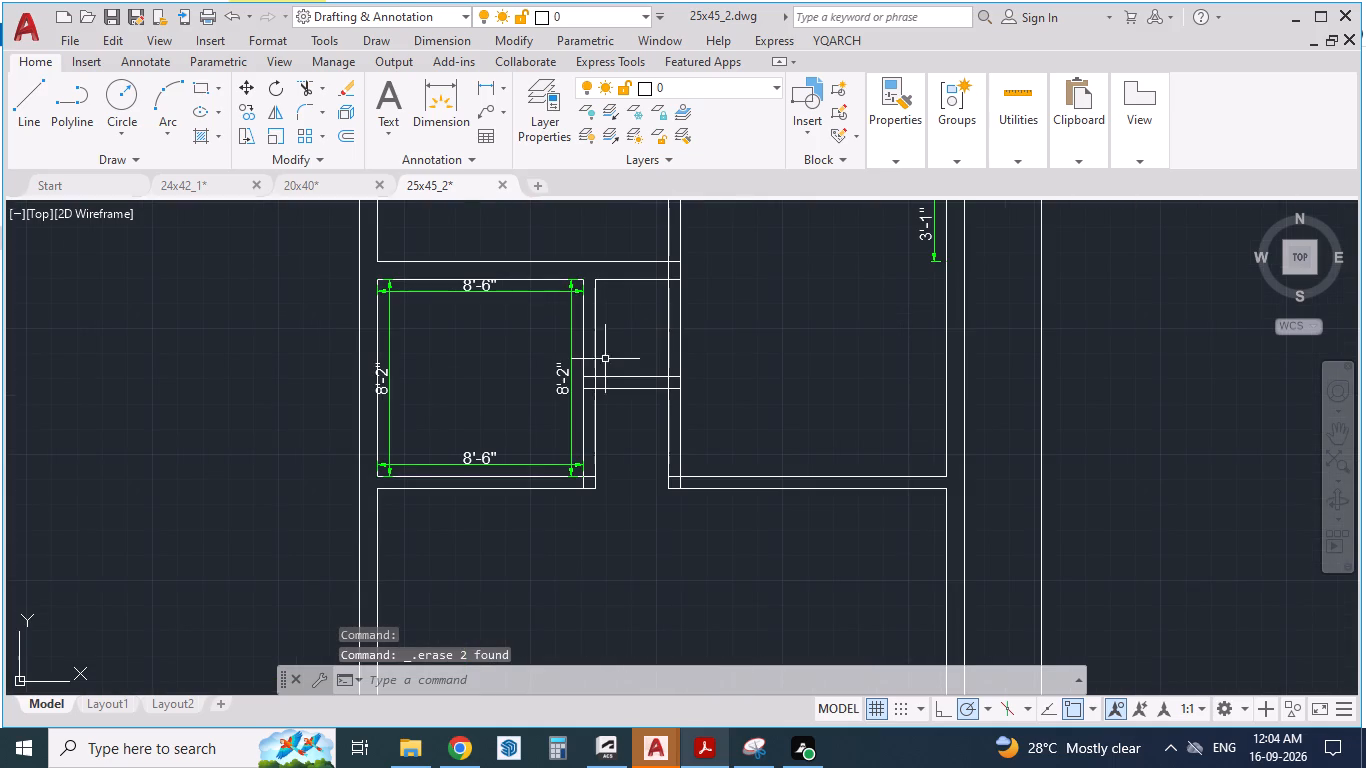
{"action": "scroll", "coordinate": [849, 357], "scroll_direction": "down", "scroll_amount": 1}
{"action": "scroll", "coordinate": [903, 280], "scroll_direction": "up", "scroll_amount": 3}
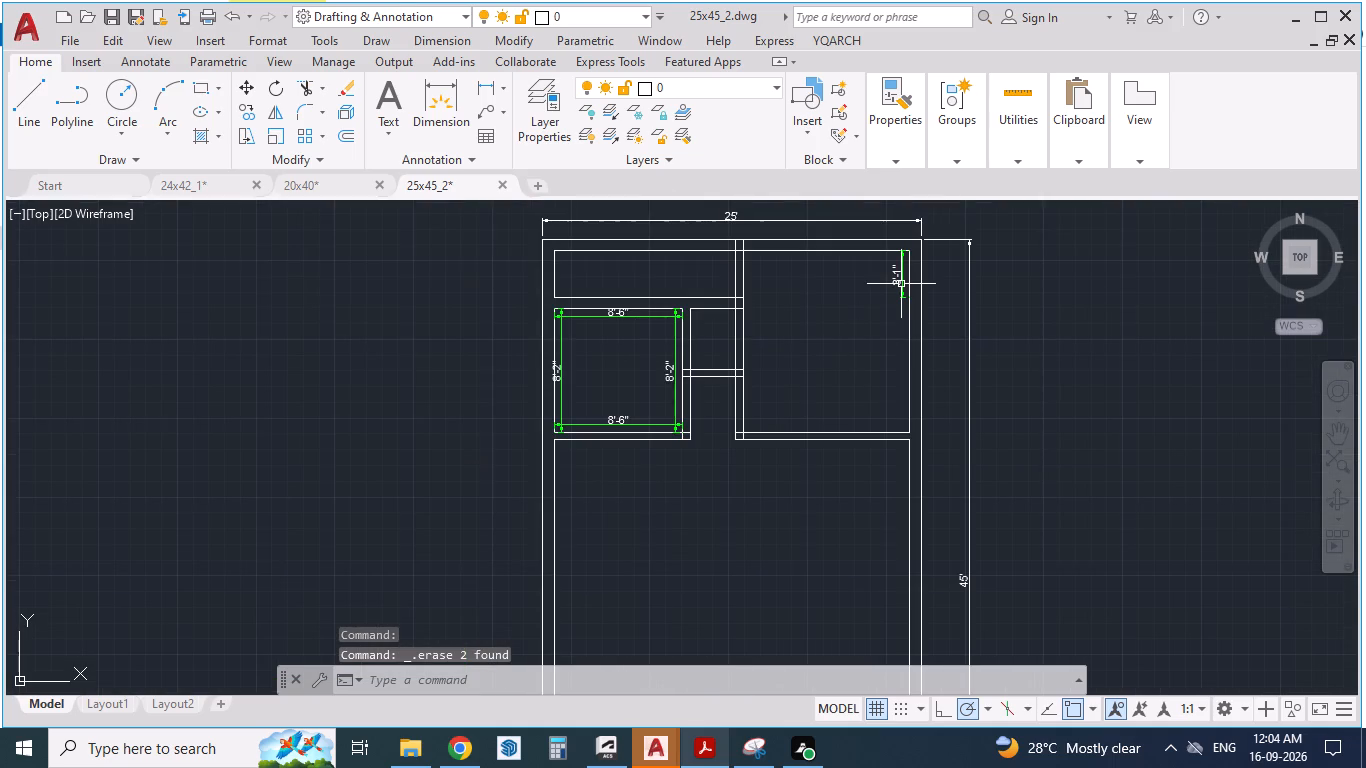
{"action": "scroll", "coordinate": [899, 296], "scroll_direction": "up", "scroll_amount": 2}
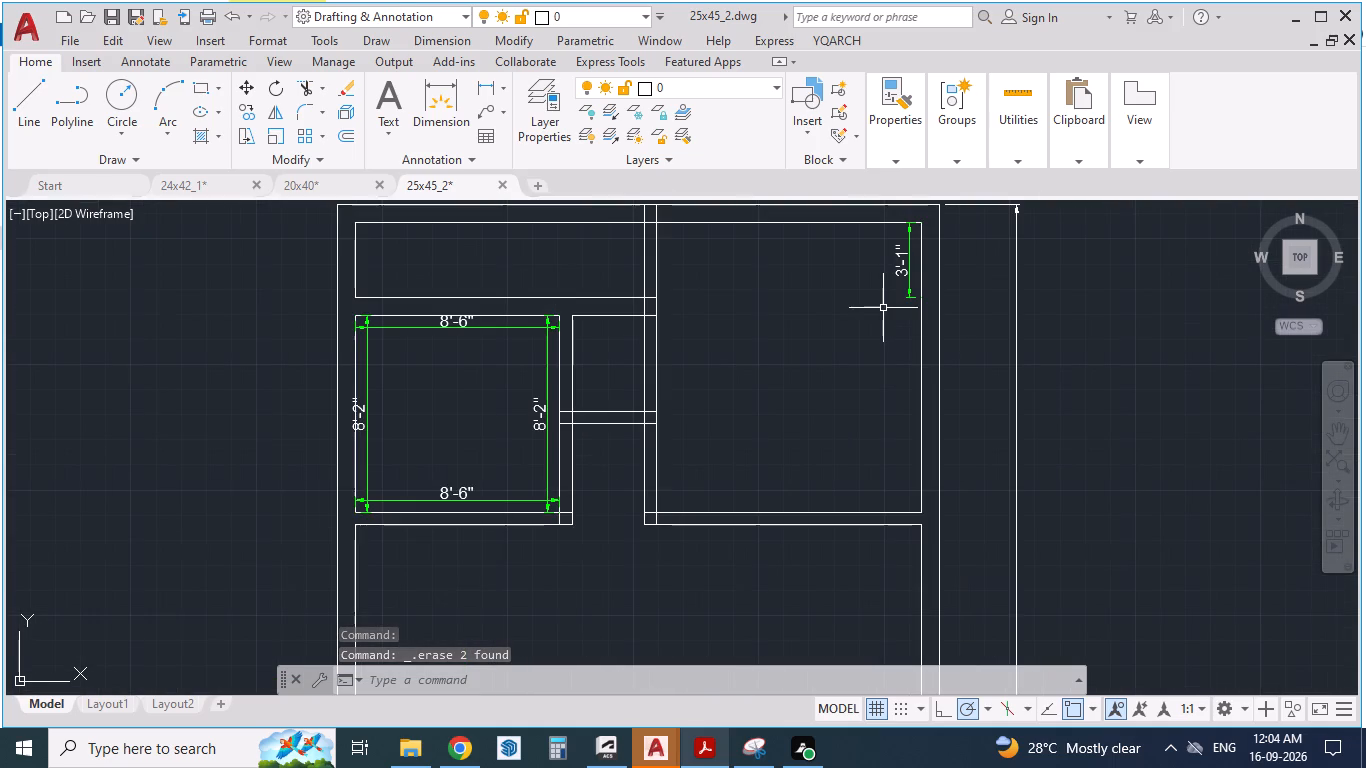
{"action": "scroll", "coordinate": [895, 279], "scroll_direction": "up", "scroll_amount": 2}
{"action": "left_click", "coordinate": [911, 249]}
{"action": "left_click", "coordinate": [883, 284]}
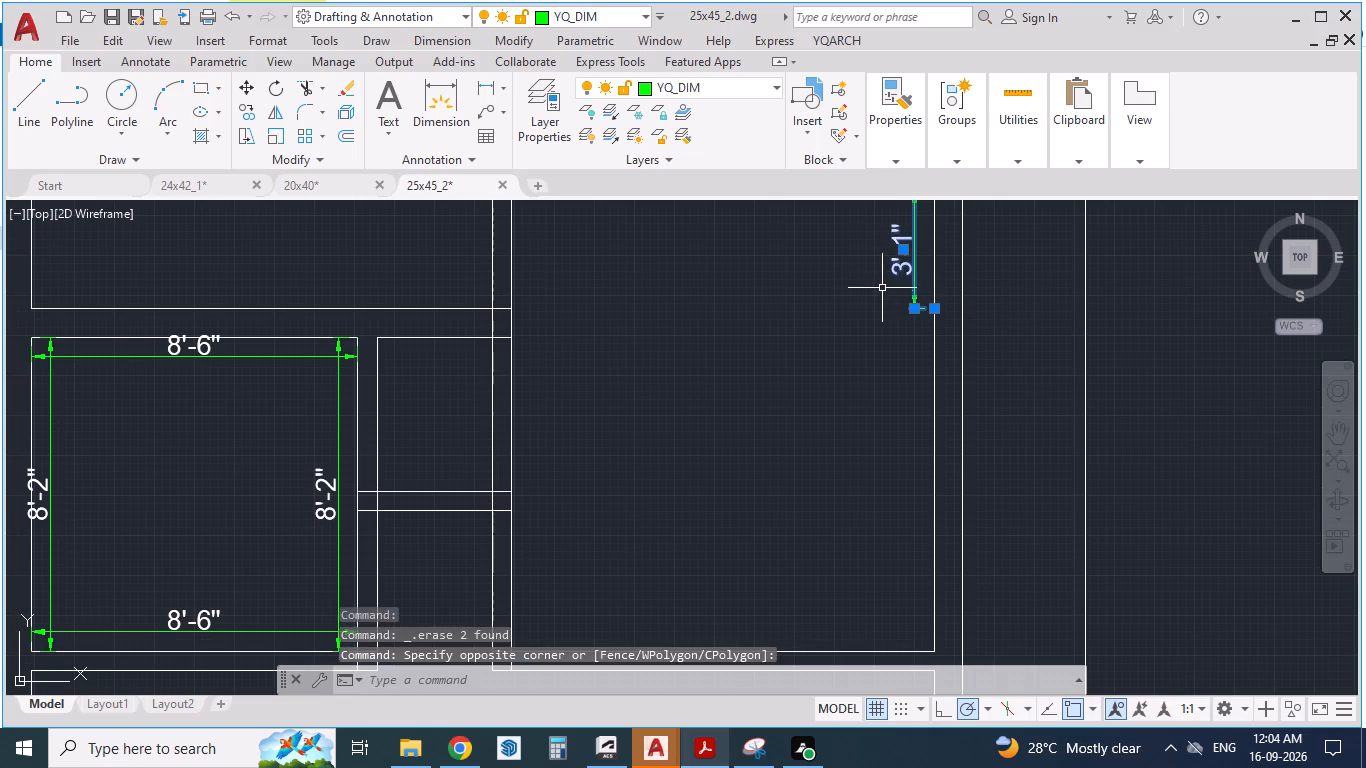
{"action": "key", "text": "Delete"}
Erase the kitchen's north 8'-6" and east 8'-2" dimensions.
{"action": "scroll", "coordinate": [879, 292], "scroll_direction": "down", "scroll_amount": 2}
{"action": "scroll", "coordinate": [631, 339], "scroll_direction": "up", "scroll_amount": 3}
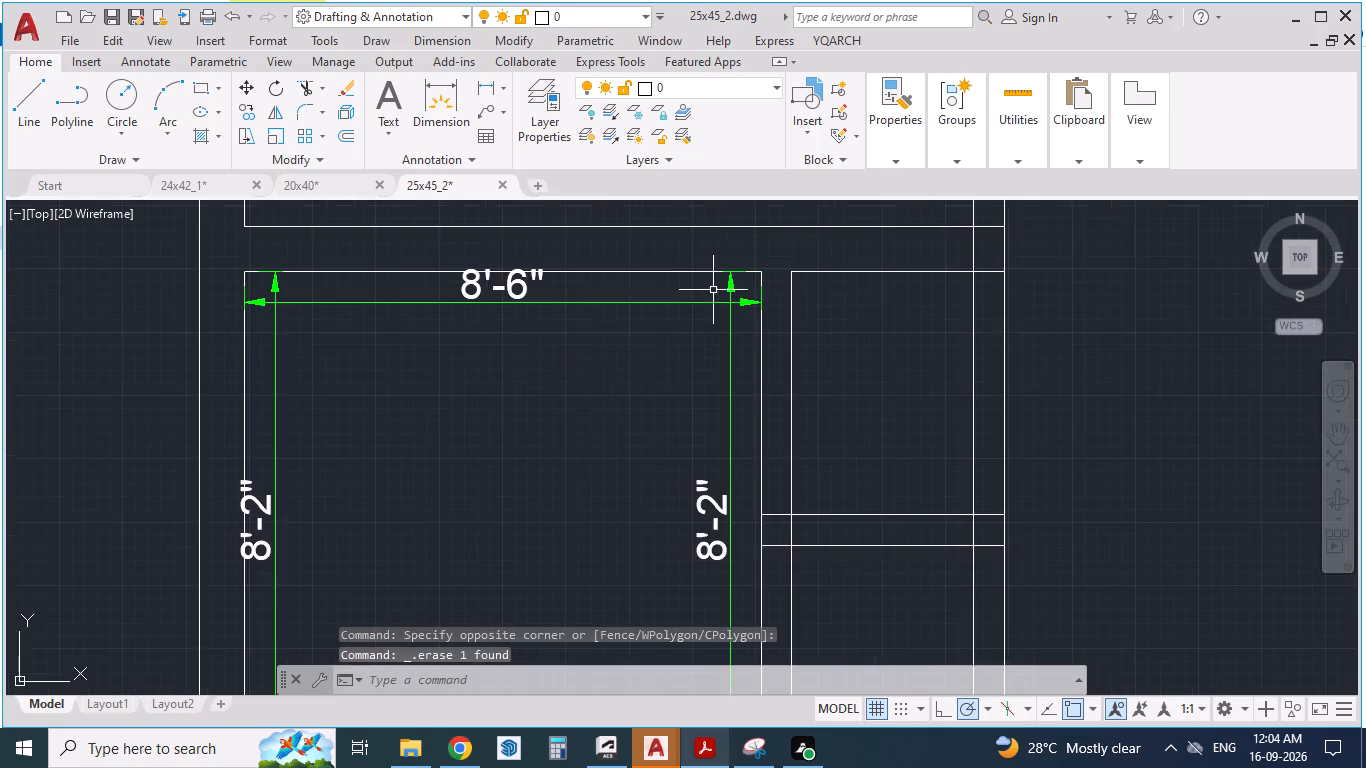
{"action": "scroll", "coordinate": [713, 290], "scroll_direction": "up", "scroll_amount": 3}
{"action": "left_click", "coordinate": [817, 318]}
{"action": "left_click", "coordinate": [734, 375]}
{"action": "key", "text": "Delete"}
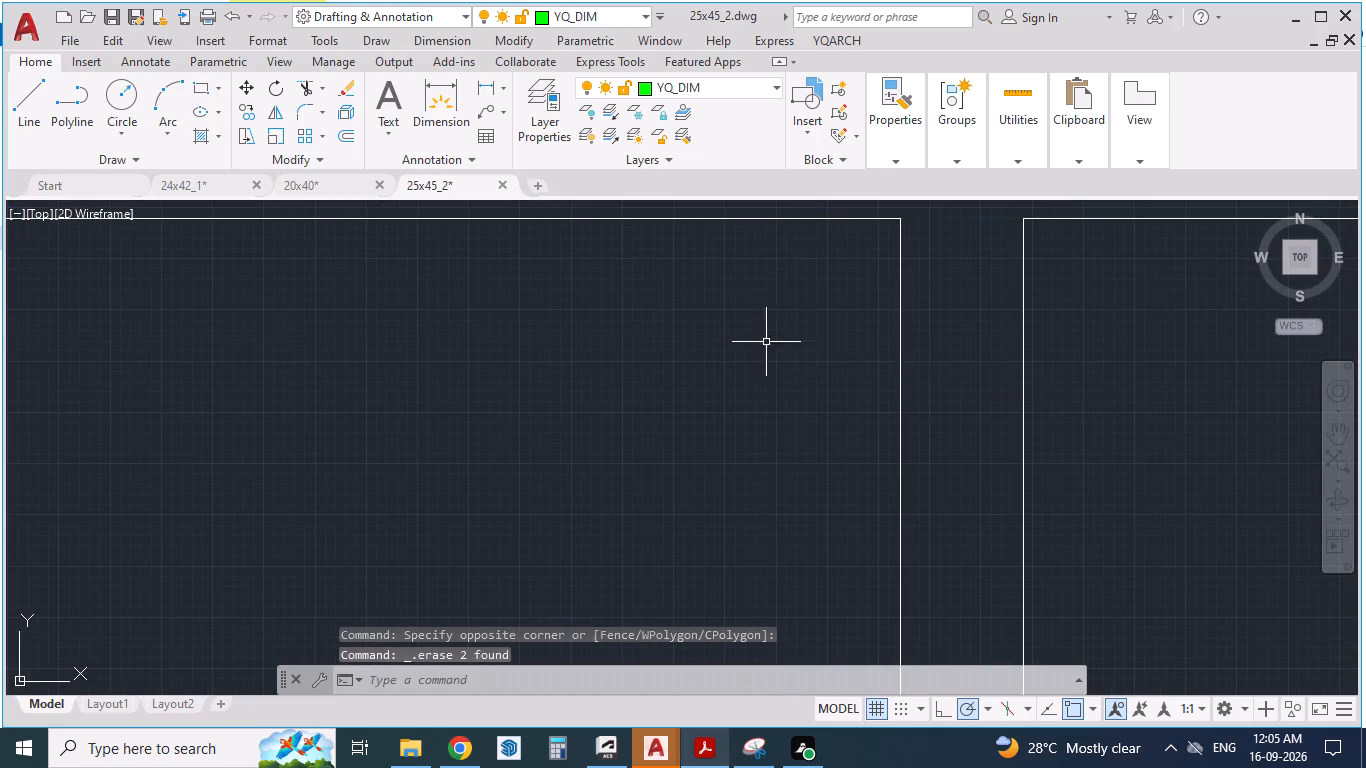
Erase the kitchen's south 8'-6" dimension together with the vertical dimension along its west wall.
{"action": "scroll", "coordinate": [803, 299], "scroll_direction": "down", "scroll_amount": 6}
{"action": "scroll", "coordinate": [644, 487], "scroll_direction": "up", "scroll_amount": 3}
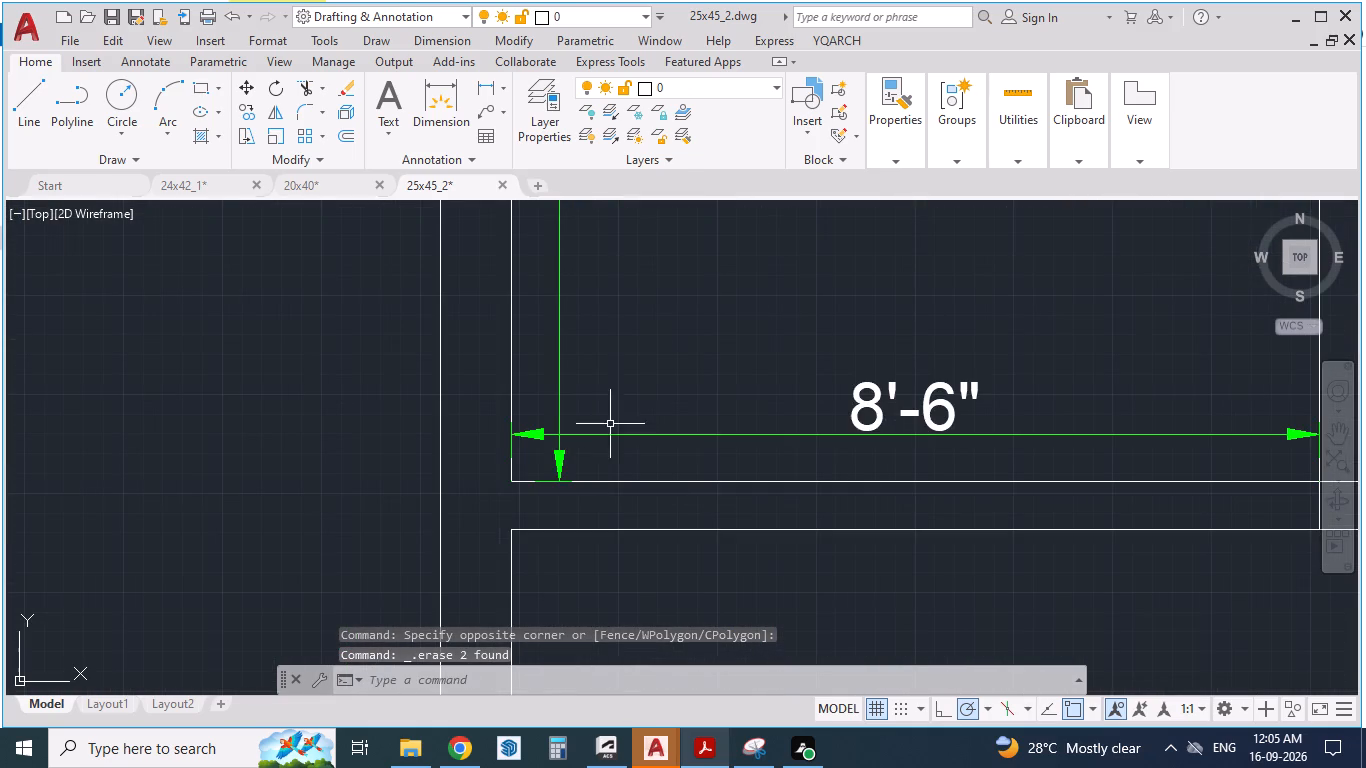
{"action": "left_click", "coordinate": [599, 401]}
{"action": "left_click", "coordinate": [560, 451]}
{"action": "key", "text": "Delete"}
{"action": "scroll", "coordinate": [656, 454], "scroll_direction": "down", "scroll_amount": 3}
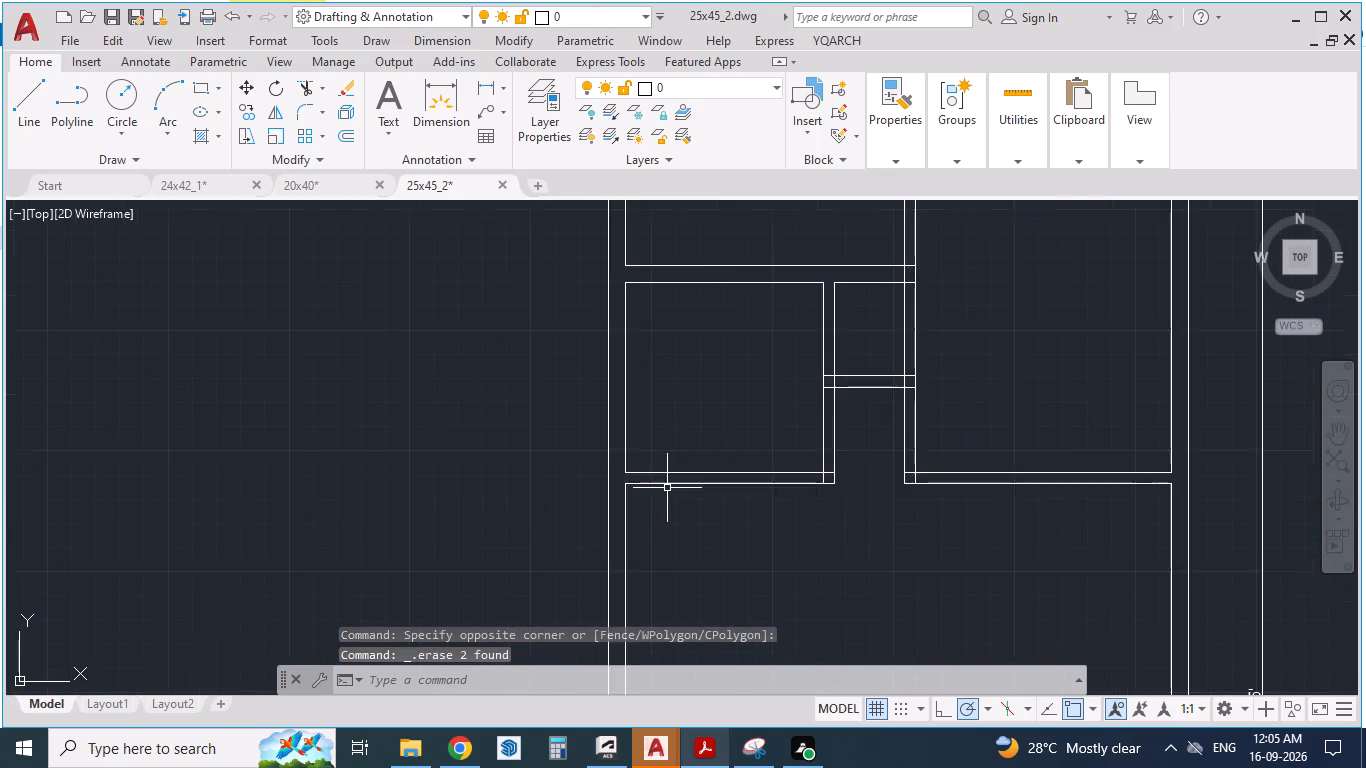
Trim away the inner north and west wall lines of the utility area, north of the kitchen and puja room.
{"action": "scroll", "coordinate": [668, 490], "scroll_direction": "down", "scroll_amount": 1}
{"action": "scroll", "coordinate": [746, 295], "scroll_direction": "up", "scroll_amount": 1}
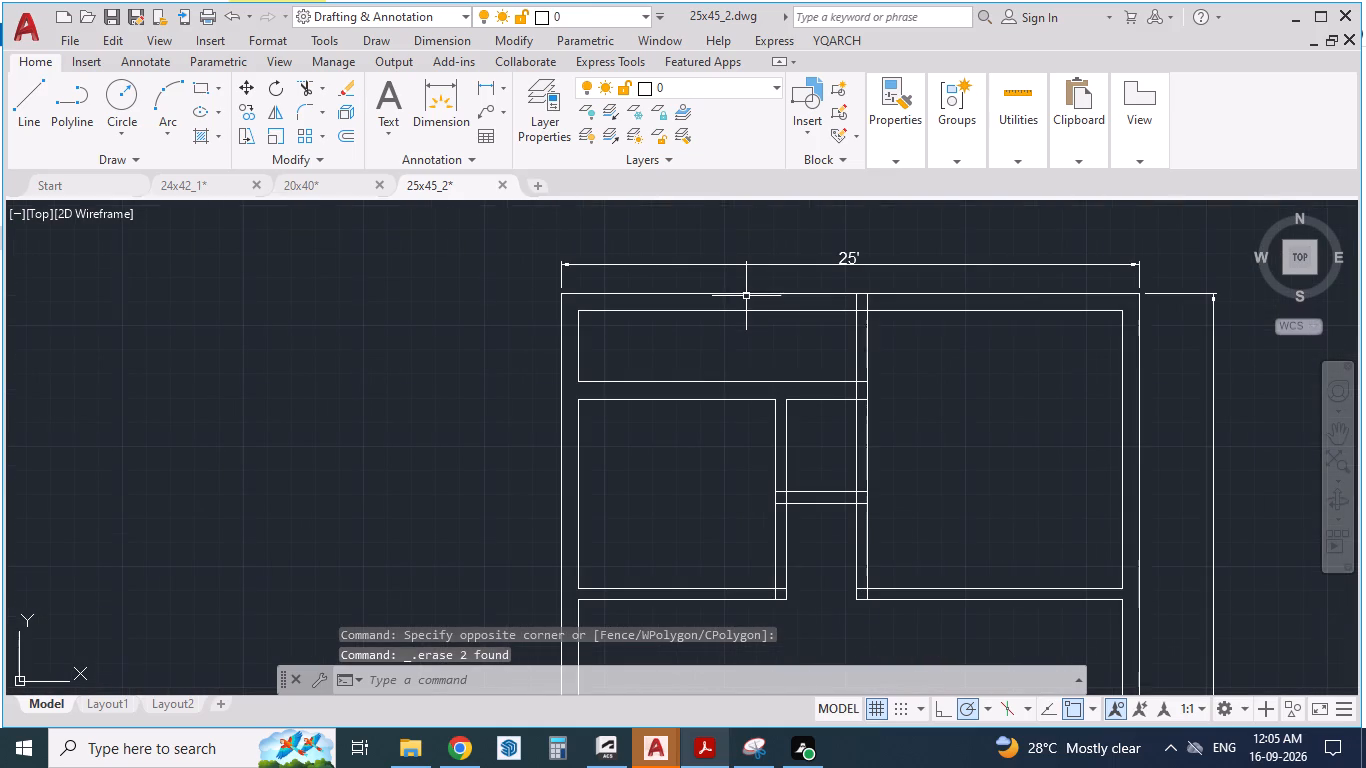
{"action": "type", "text": "TR"}
{"action": "key", "text": "Return"}
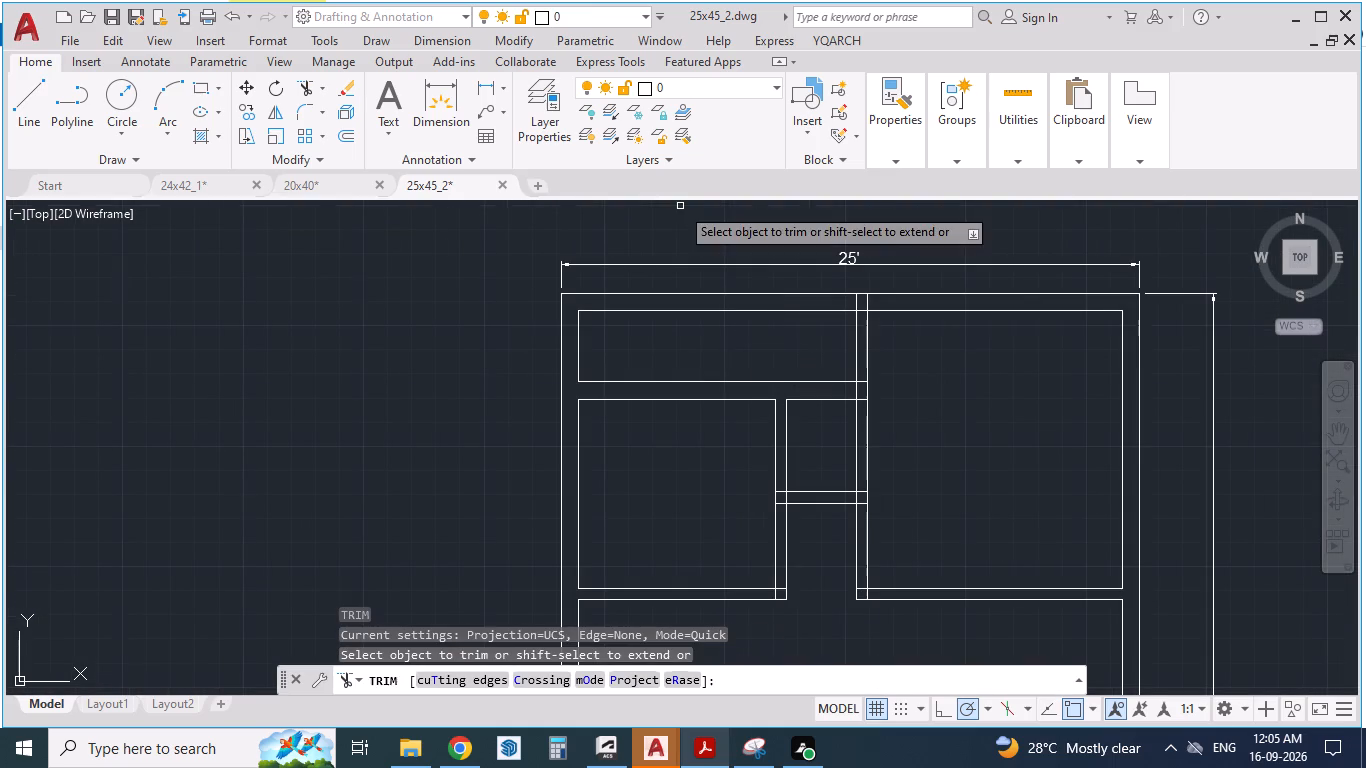
{"action": "left_click", "coordinate": [731, 313]}
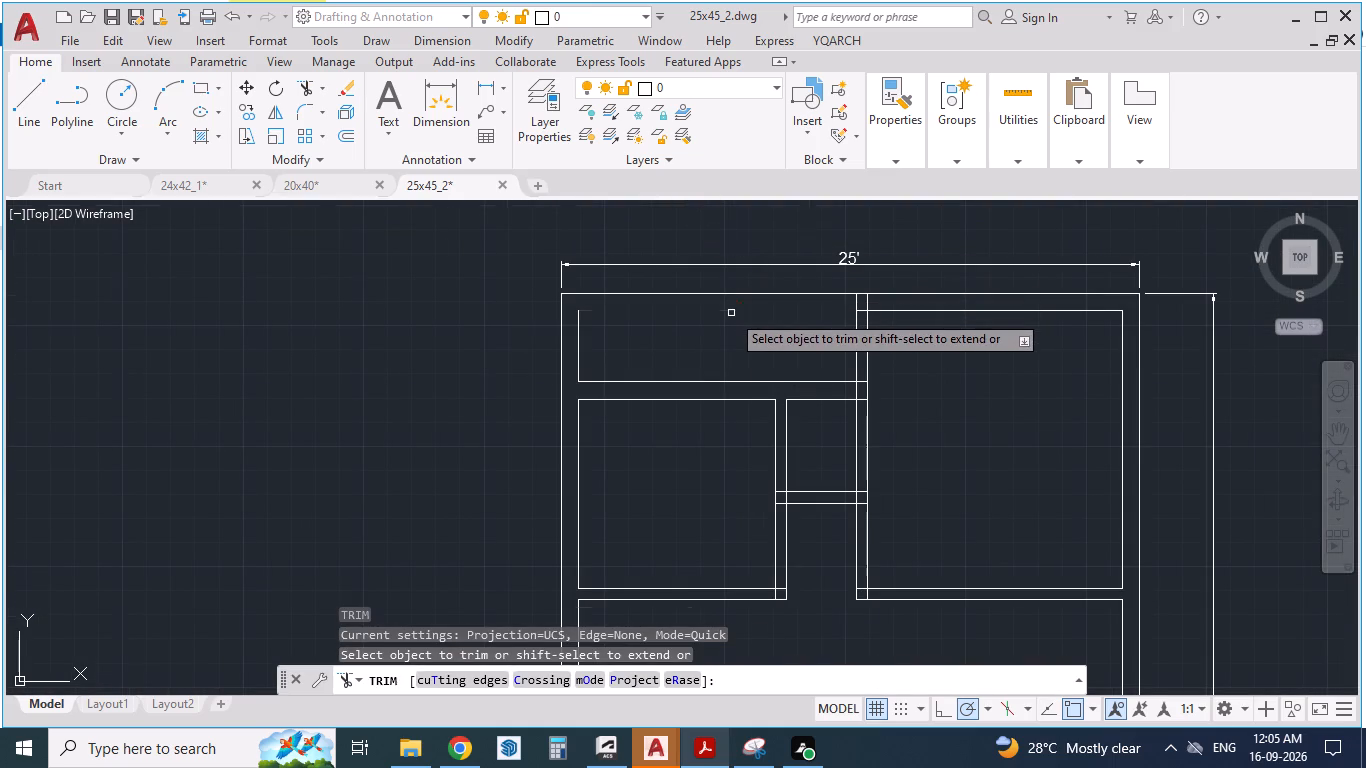
{"action": "left_click", "coordinate": [577, 351]}
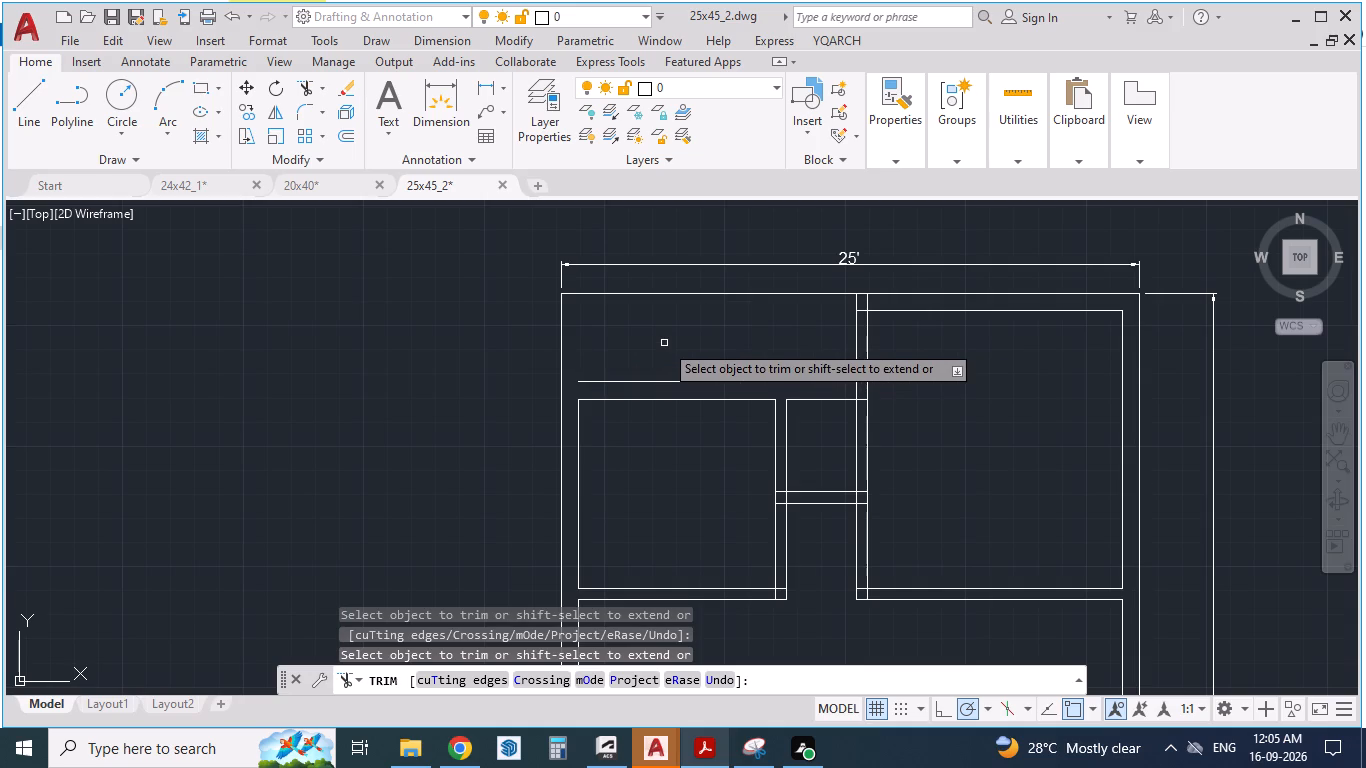
{"action": "key", "text": "Escape"}
{"action": "key", "text": "Escape"}
{"action": "key", "text": "g"}
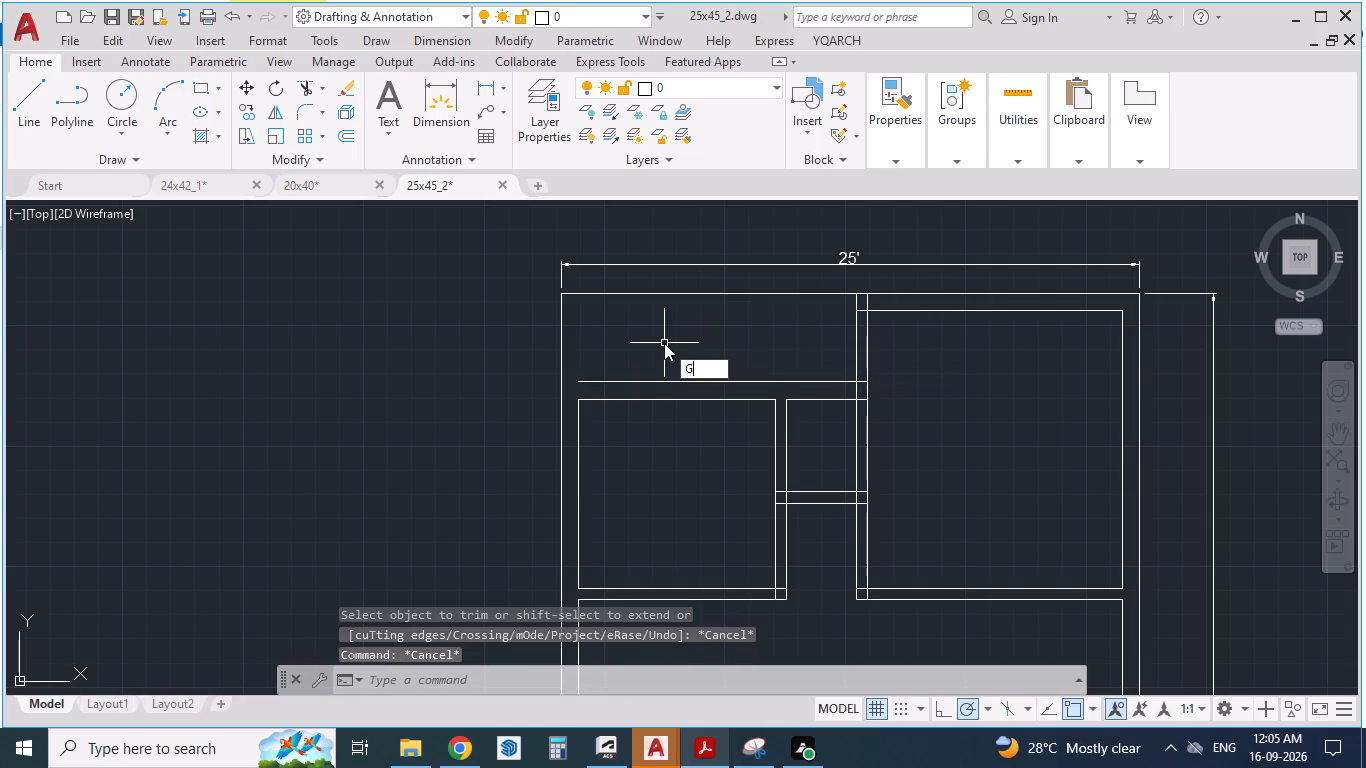
{"action": "key", "text": "Escape"}
Check the utility's size on the PDF floor plan and return to the 25x45_2 drawing.
{"action": "key", "text": "alt+Tab"}
{"action": "key", "text": "alt+Tab"}
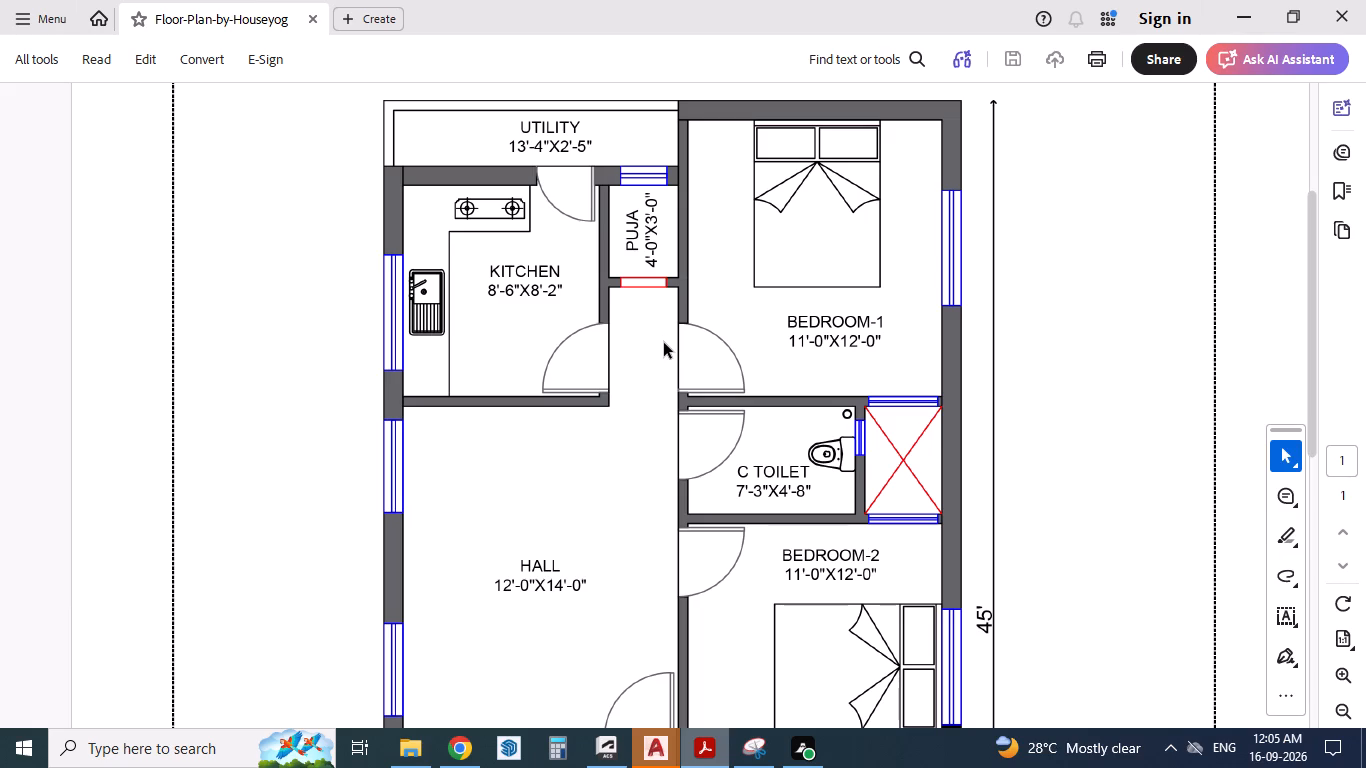
{"action": "key", "text": "alt+Tab"}
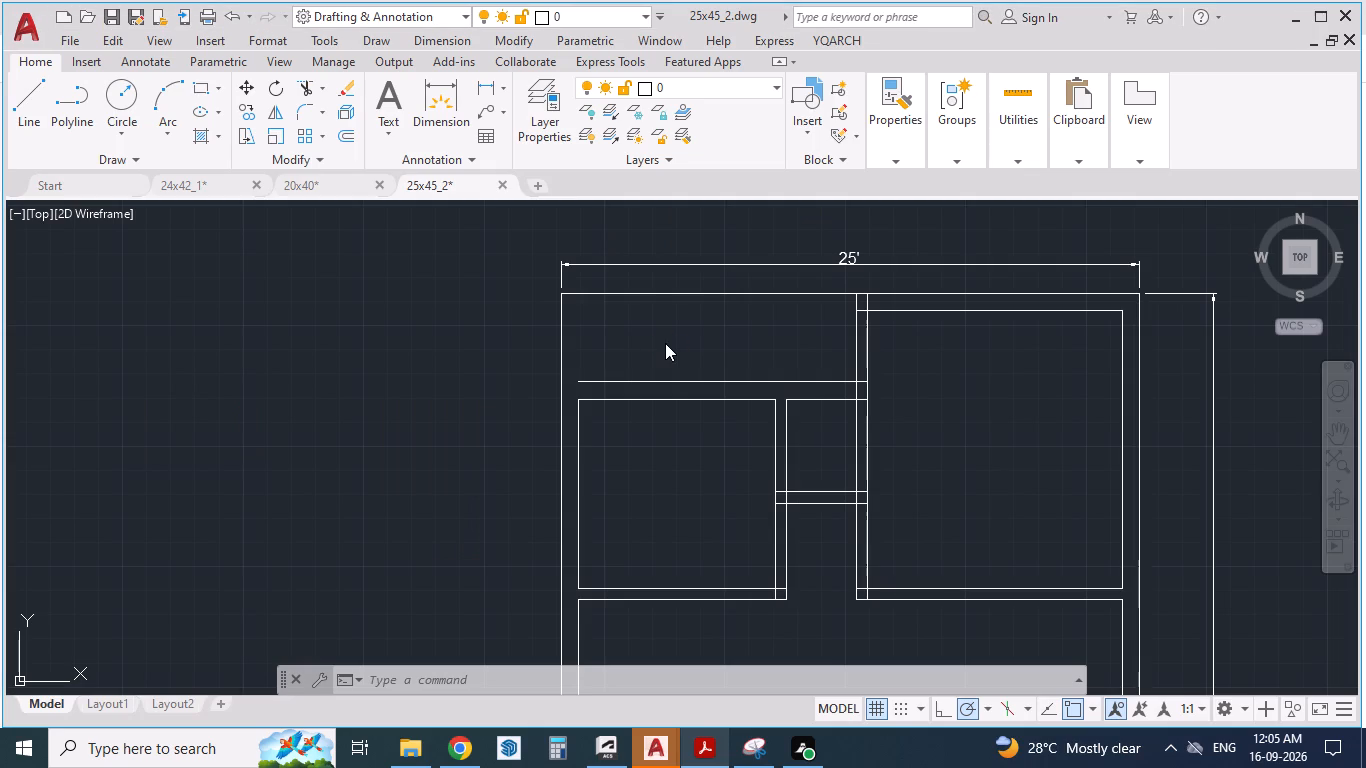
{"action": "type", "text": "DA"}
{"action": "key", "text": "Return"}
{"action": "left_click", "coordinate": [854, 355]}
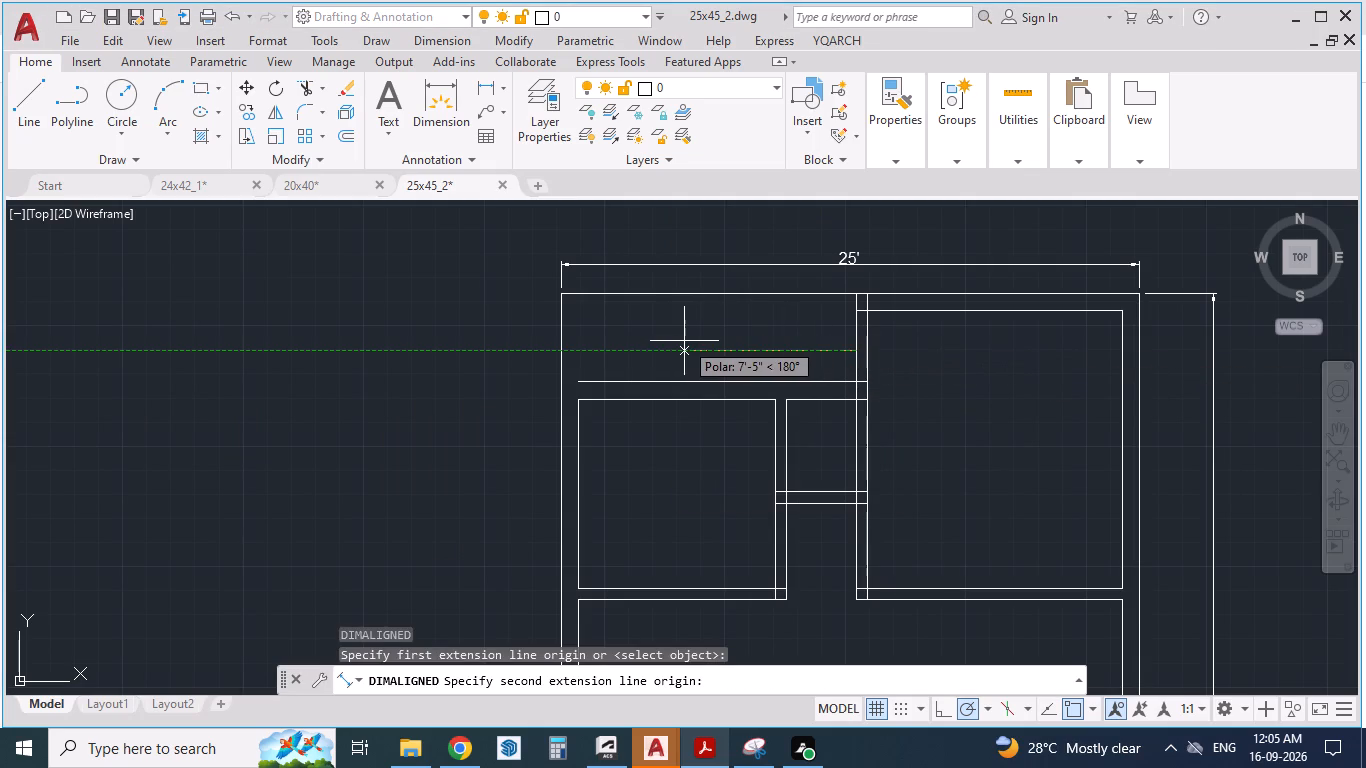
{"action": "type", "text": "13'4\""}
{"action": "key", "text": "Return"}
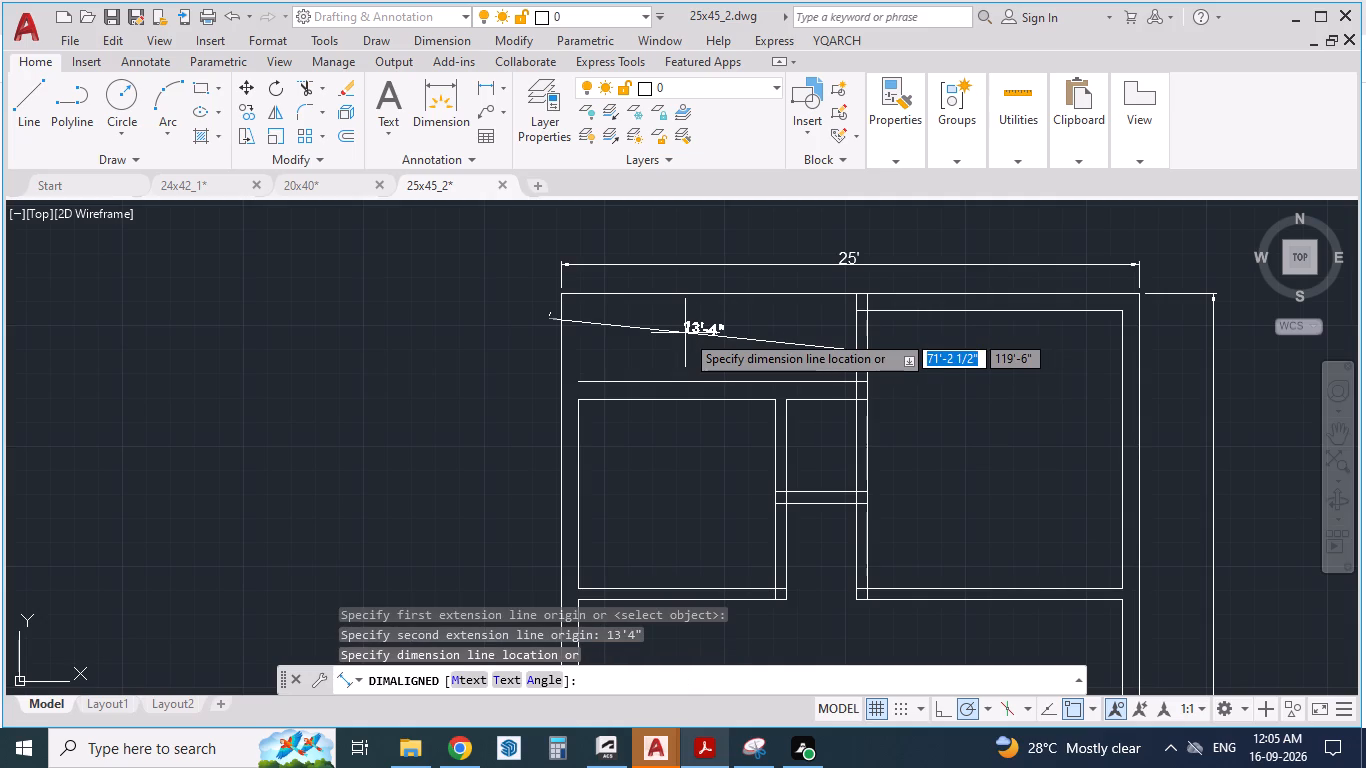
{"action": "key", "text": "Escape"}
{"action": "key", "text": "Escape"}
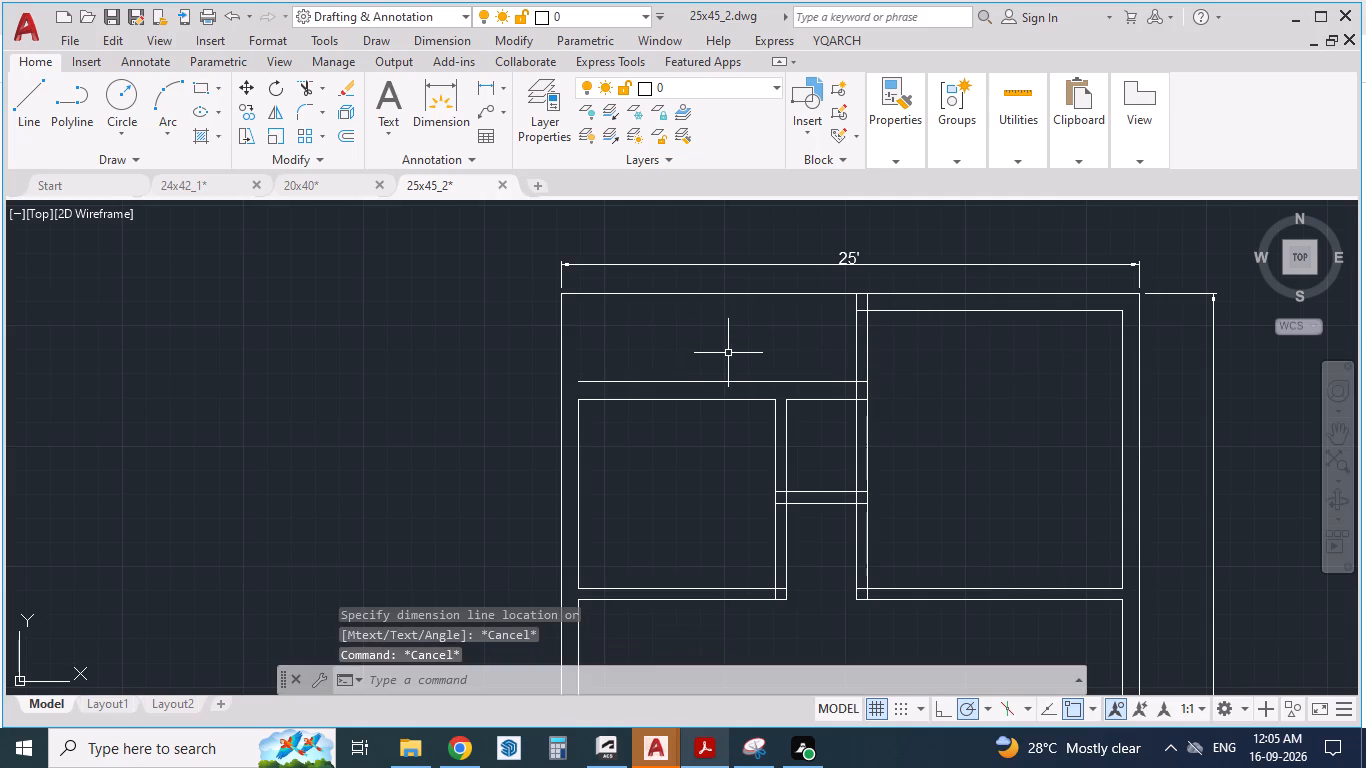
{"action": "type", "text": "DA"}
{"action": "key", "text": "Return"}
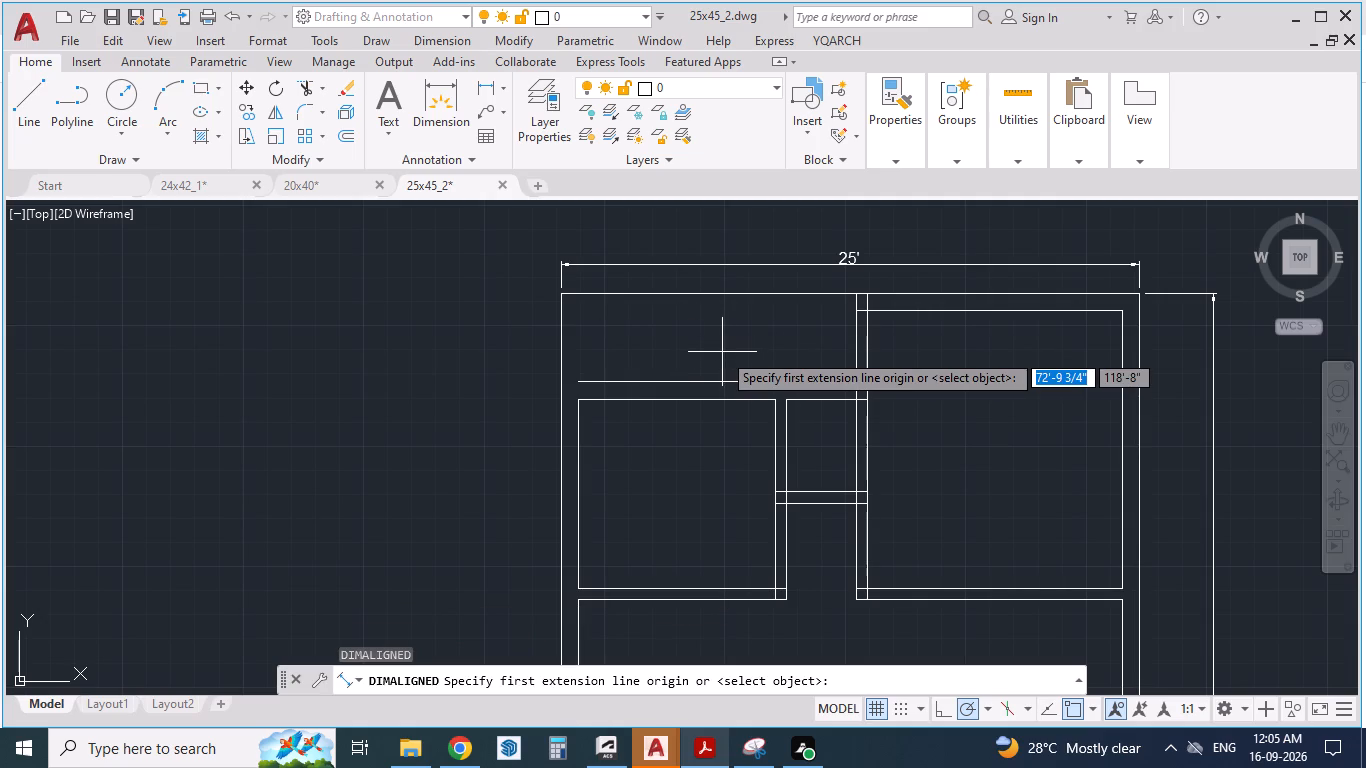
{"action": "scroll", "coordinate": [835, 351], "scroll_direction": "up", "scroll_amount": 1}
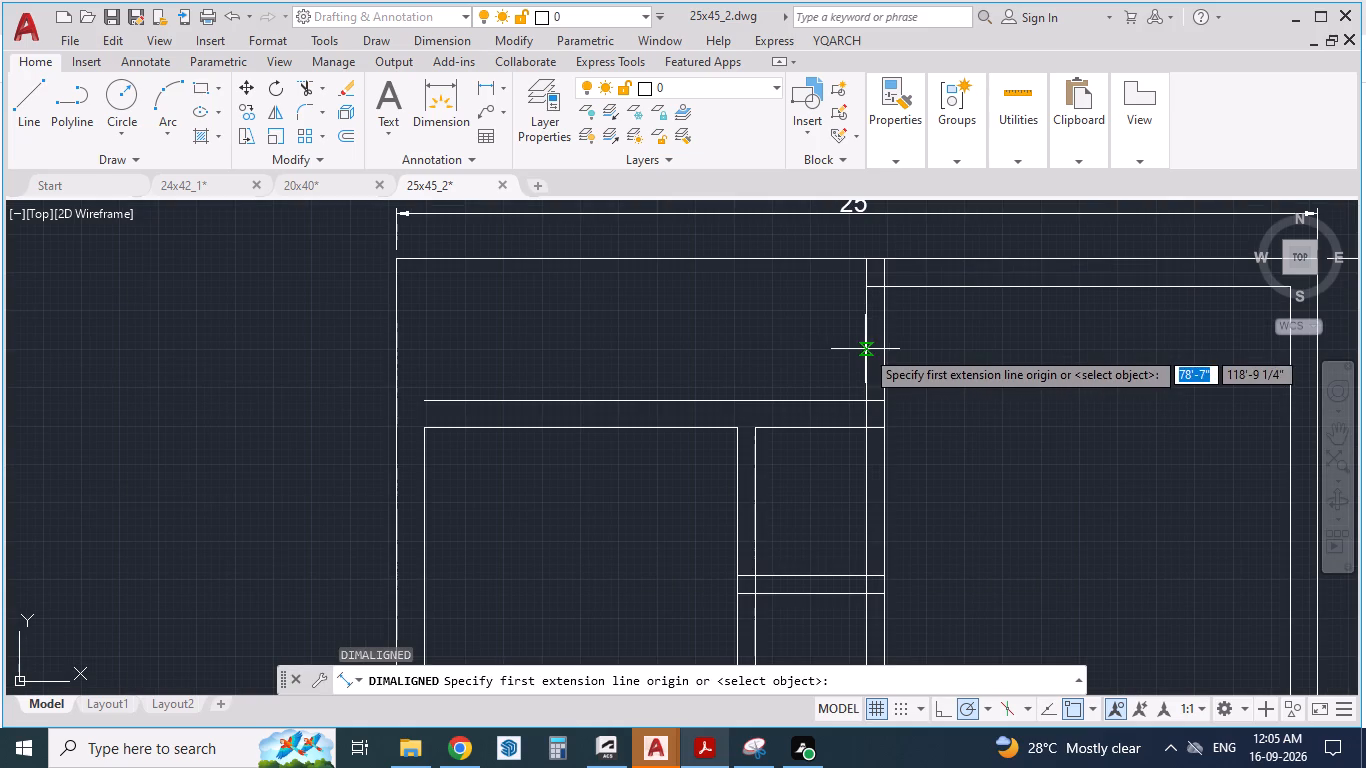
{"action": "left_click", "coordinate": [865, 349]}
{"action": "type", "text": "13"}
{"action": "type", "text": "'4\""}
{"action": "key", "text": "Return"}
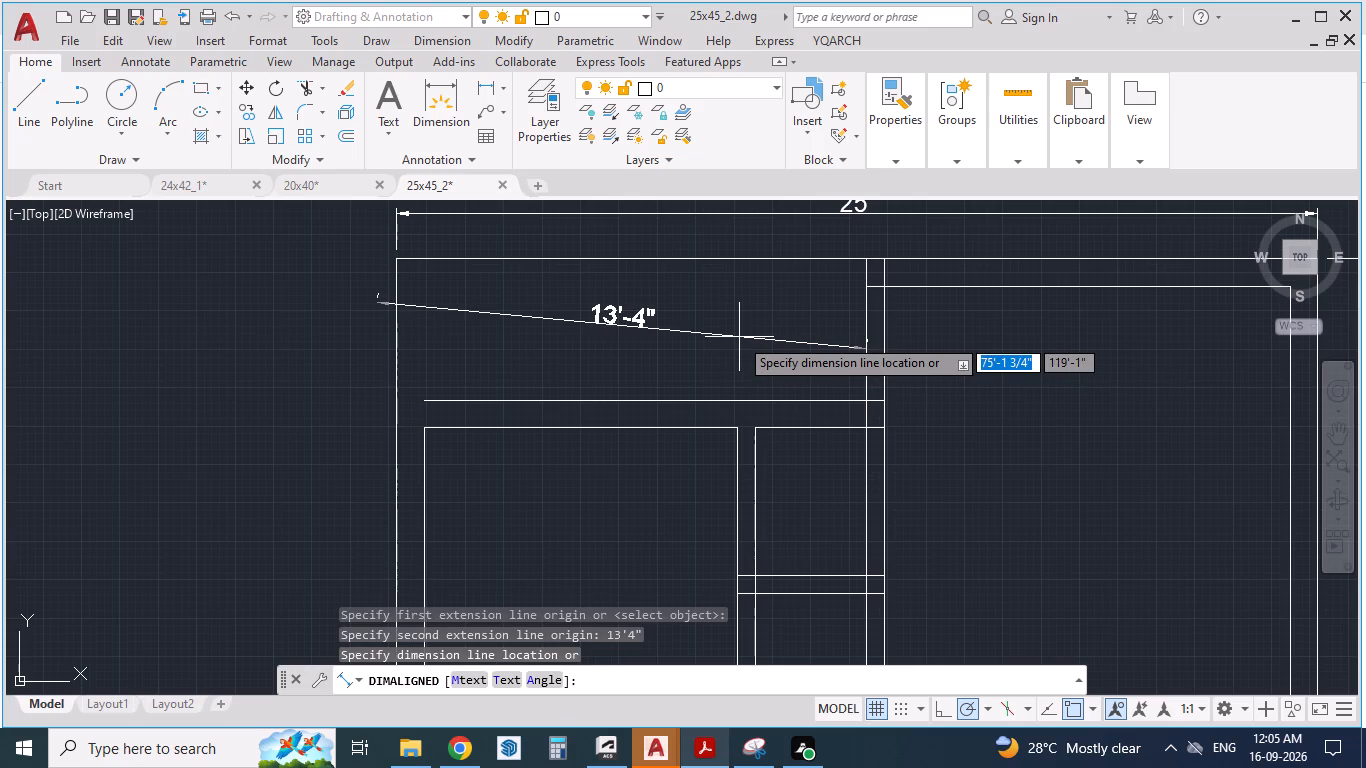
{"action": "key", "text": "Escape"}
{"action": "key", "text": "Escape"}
Turn on grid snap and place a 13'-4" aligned dimension westward across the utility from Bedroom-1's west wall.
{"action": "scroll", "coordinate": [813, 352], "scroll_direction": "down", "scroll_amount": 1}
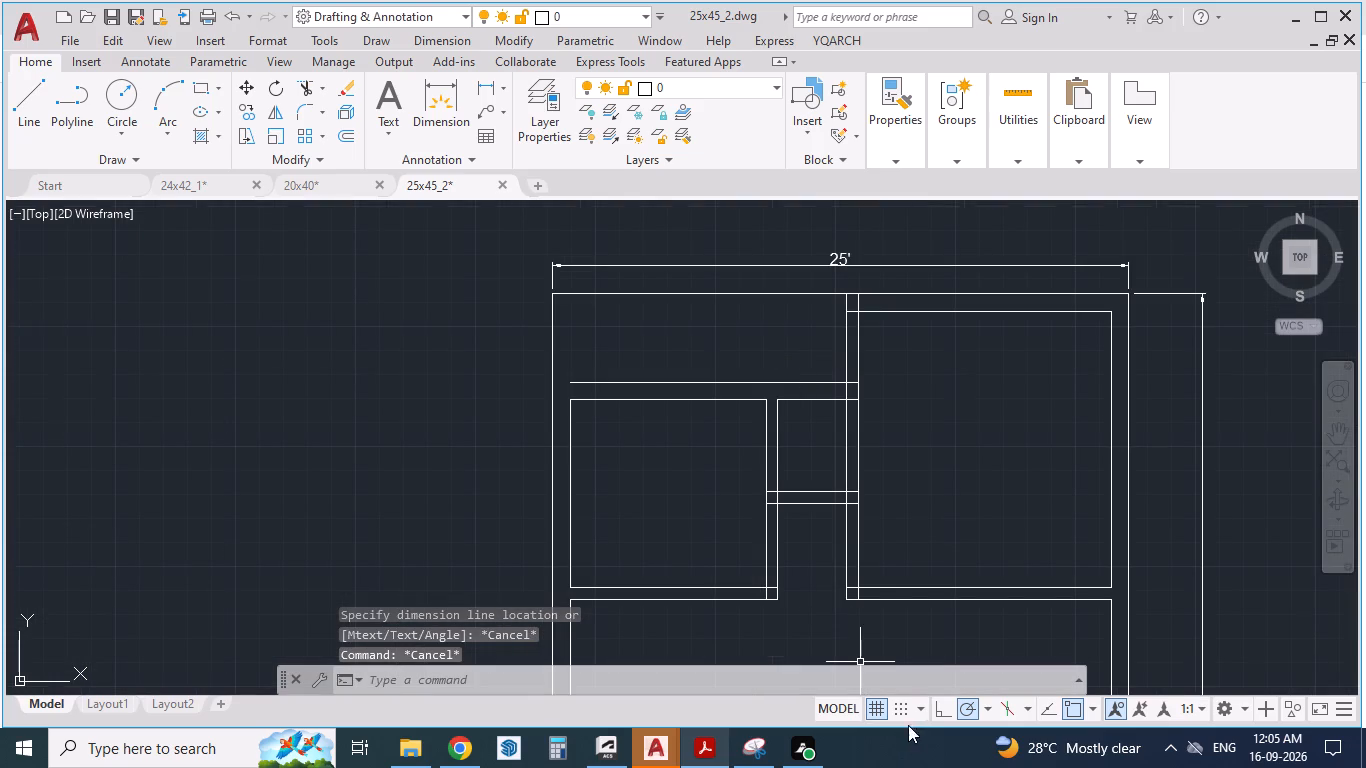
{"action": "left_click", "coordinate": [908, 713]}
{"action": "scroll", "coordinate": [730, 340], "scroll_direction": "up", "scroll_amount": 1}
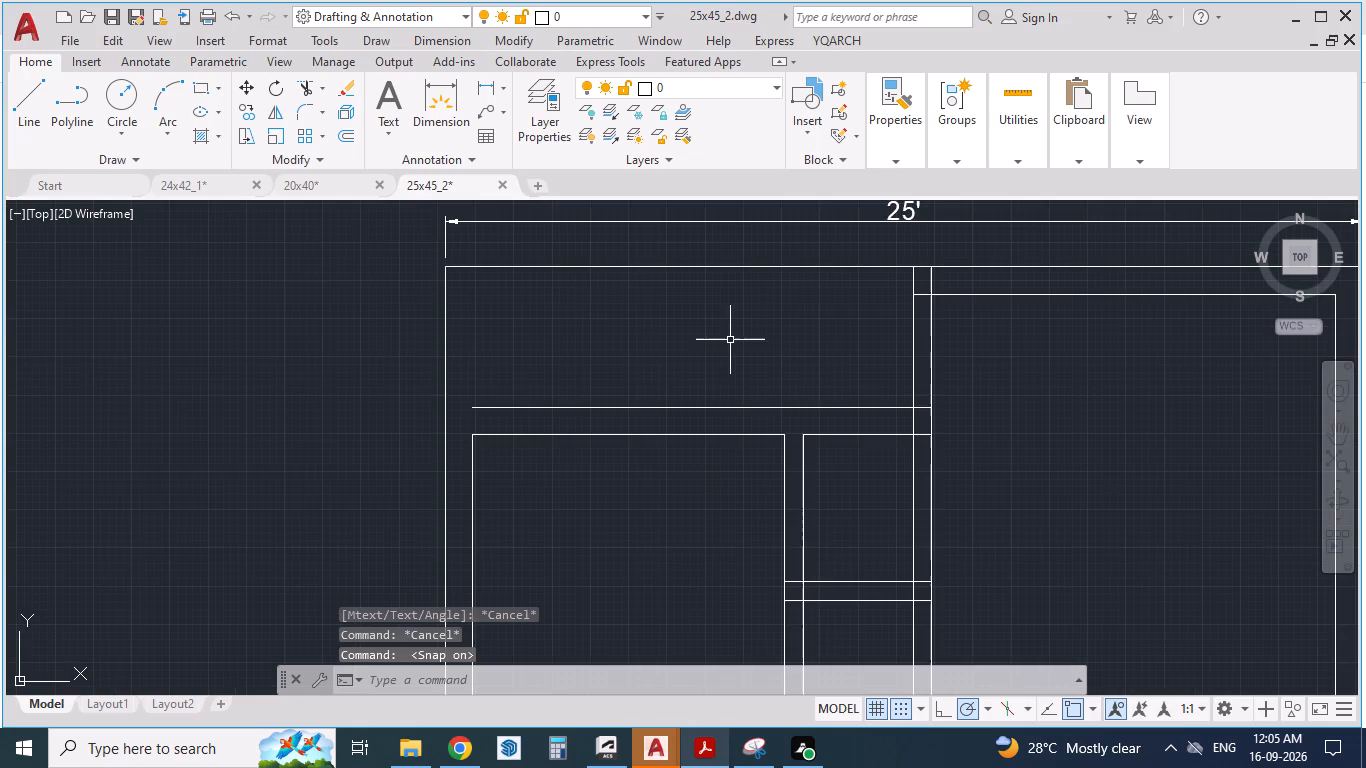
{"action": "type", "text": "DA"}
{"action": "key", "text": "Return"}
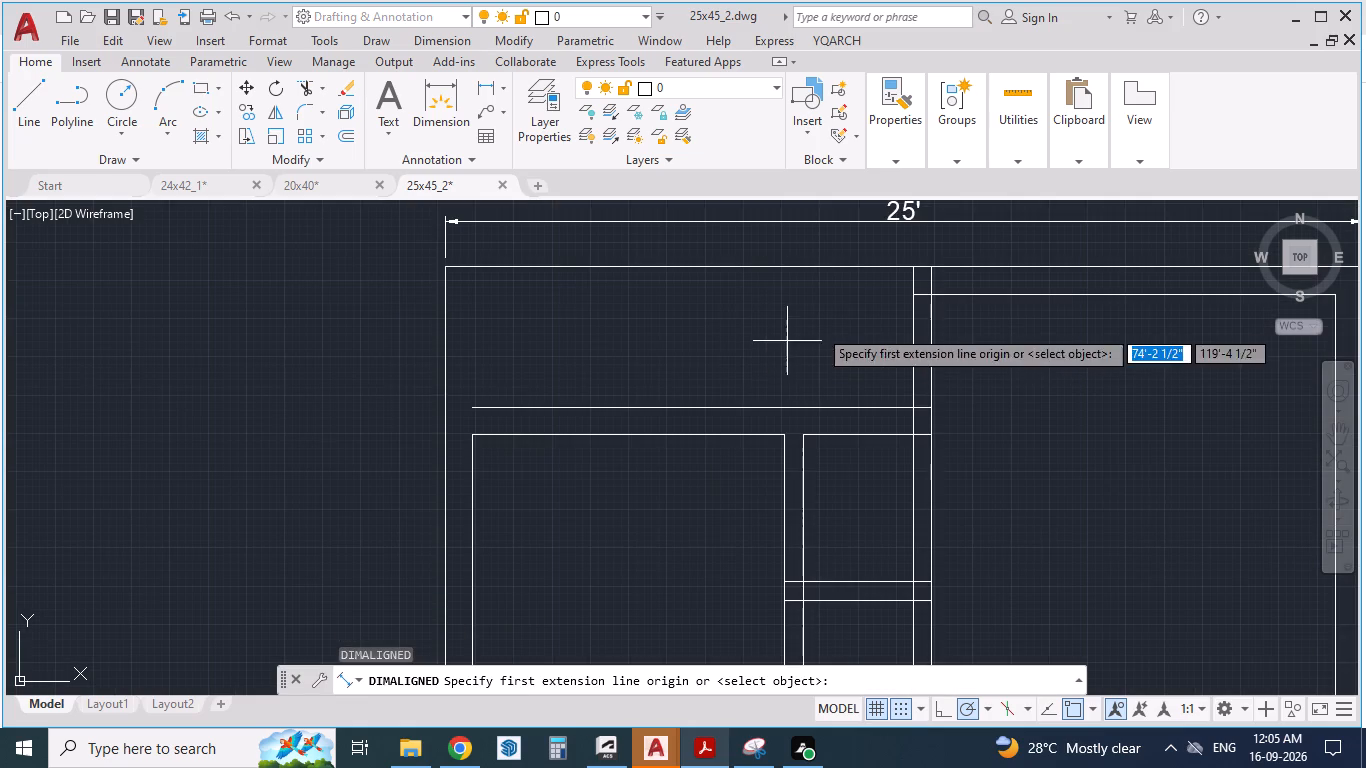
{"action": "left_click", "coordinate": [910, 350]}
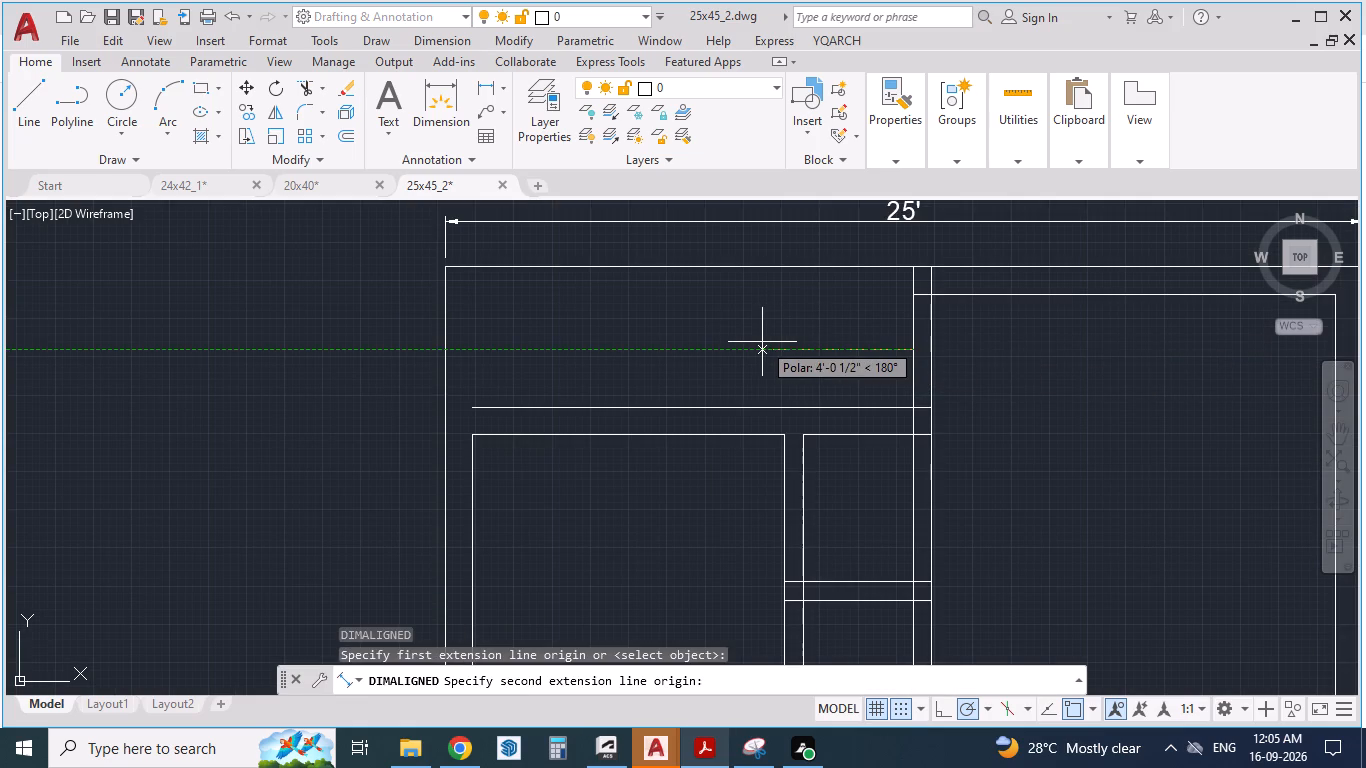
{"action": "type", "text": "13"}
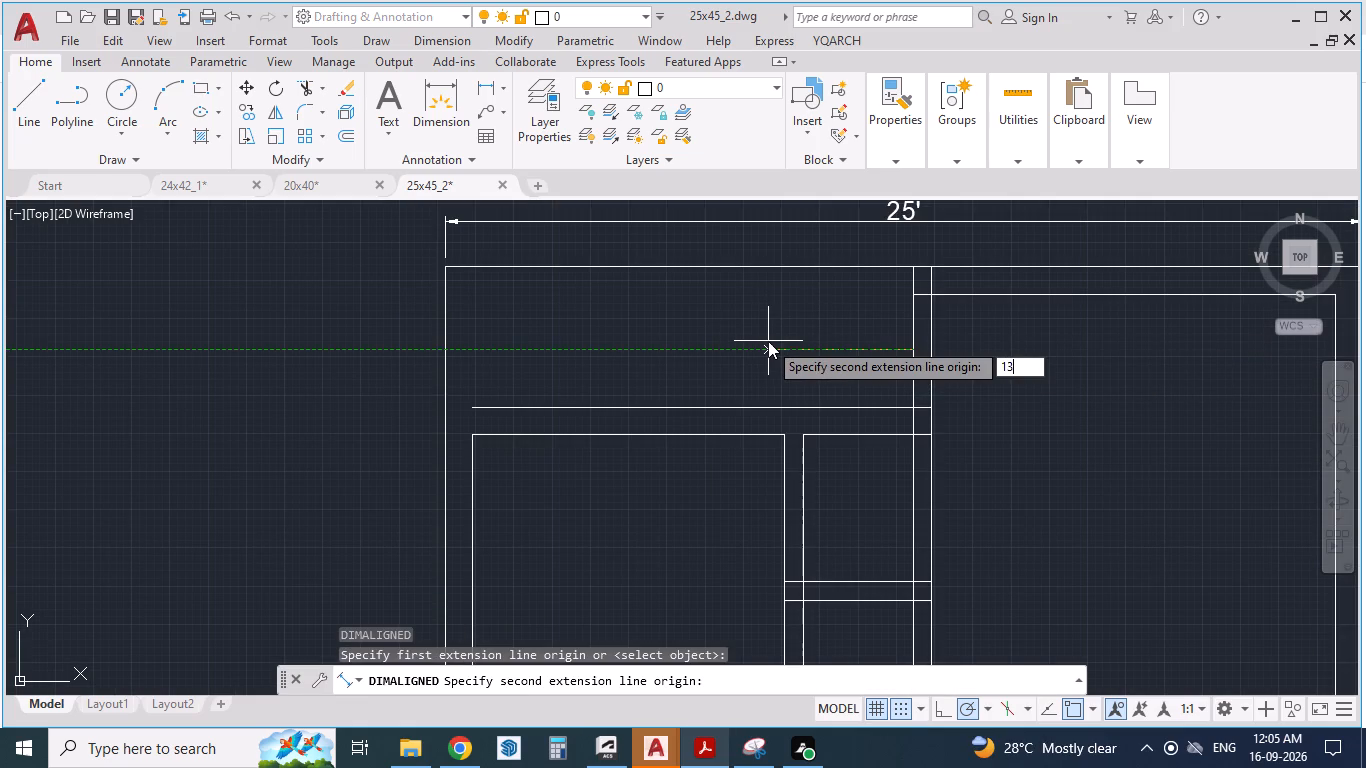
{"action": "type", "text": "'4\""}
{"action": "key", "text": "Return"}
{"action": "left_click", "coordinate": [782, 315]}
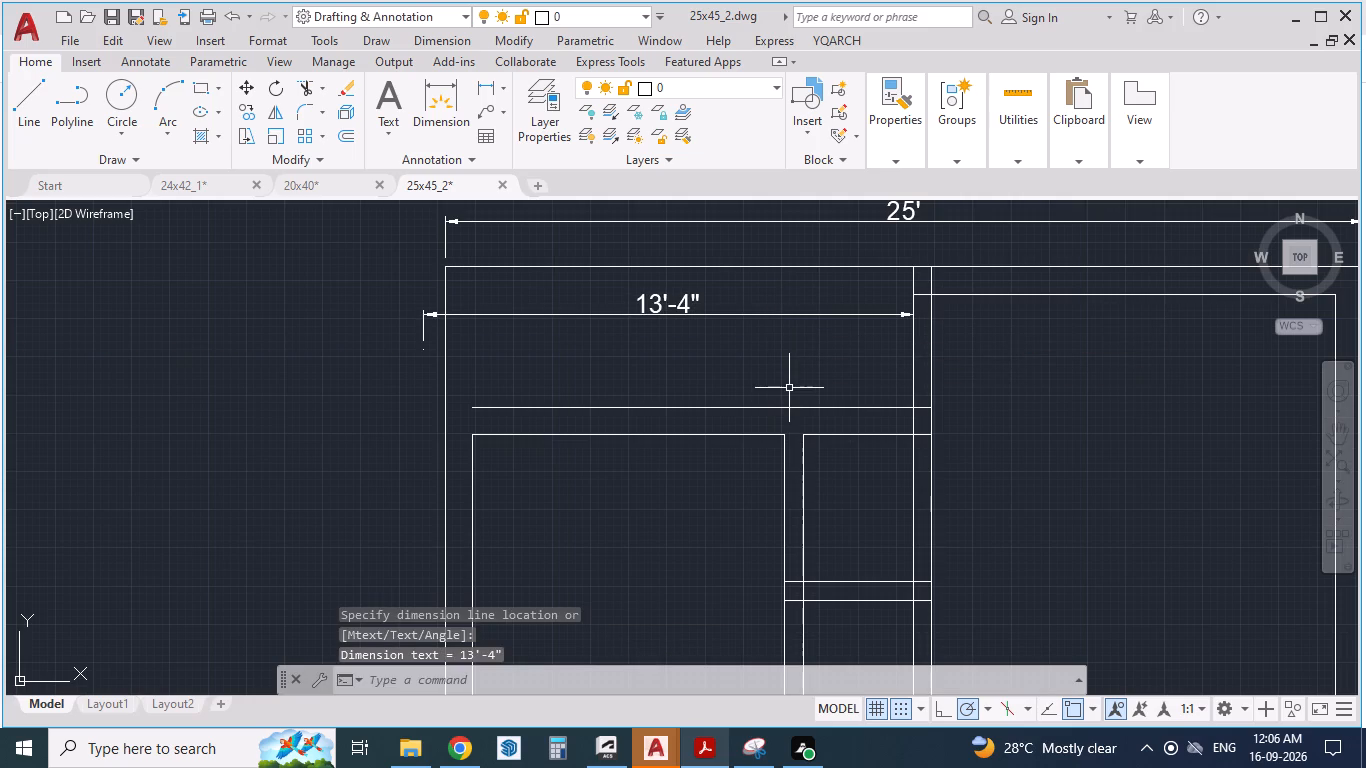
Switch to the PDF floor plan to recheck the utility's layout and size.
{"action": "left_click", "coordinate": [692, 750]}
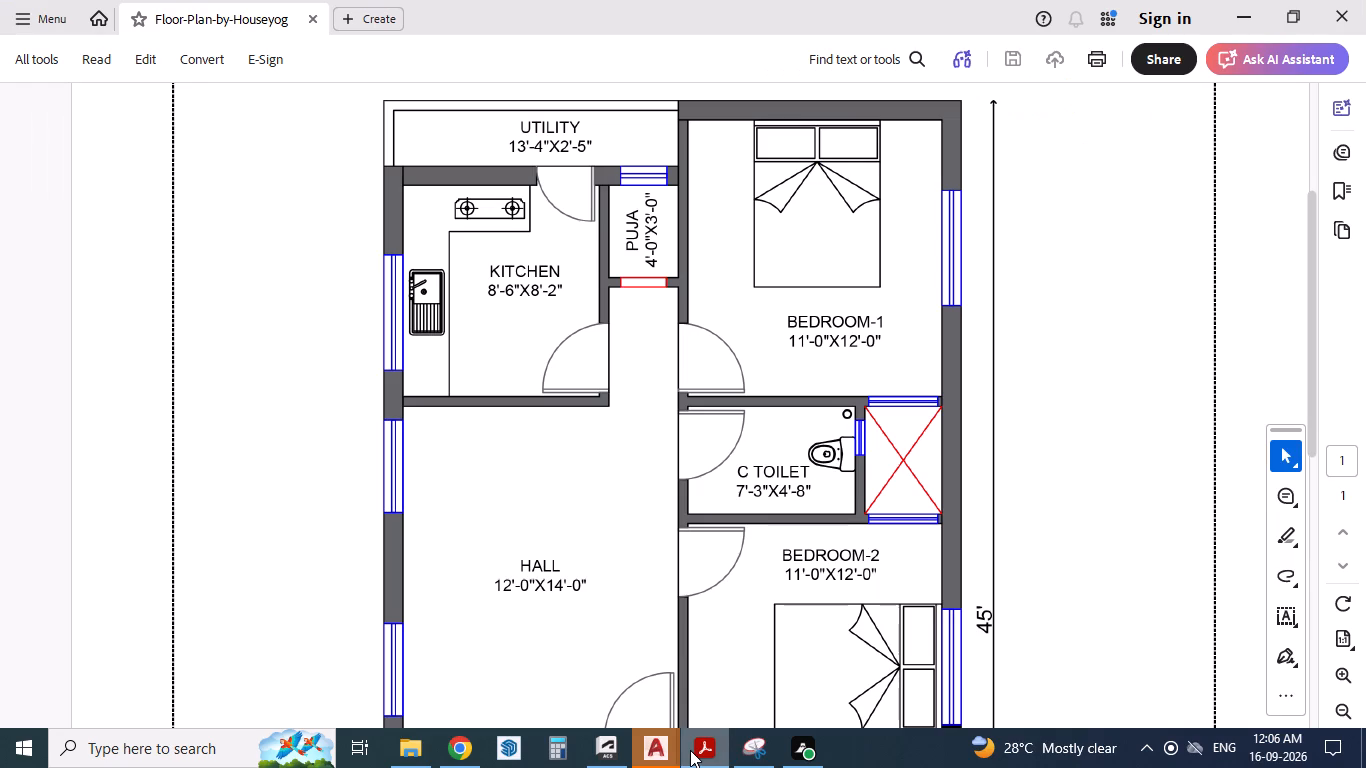
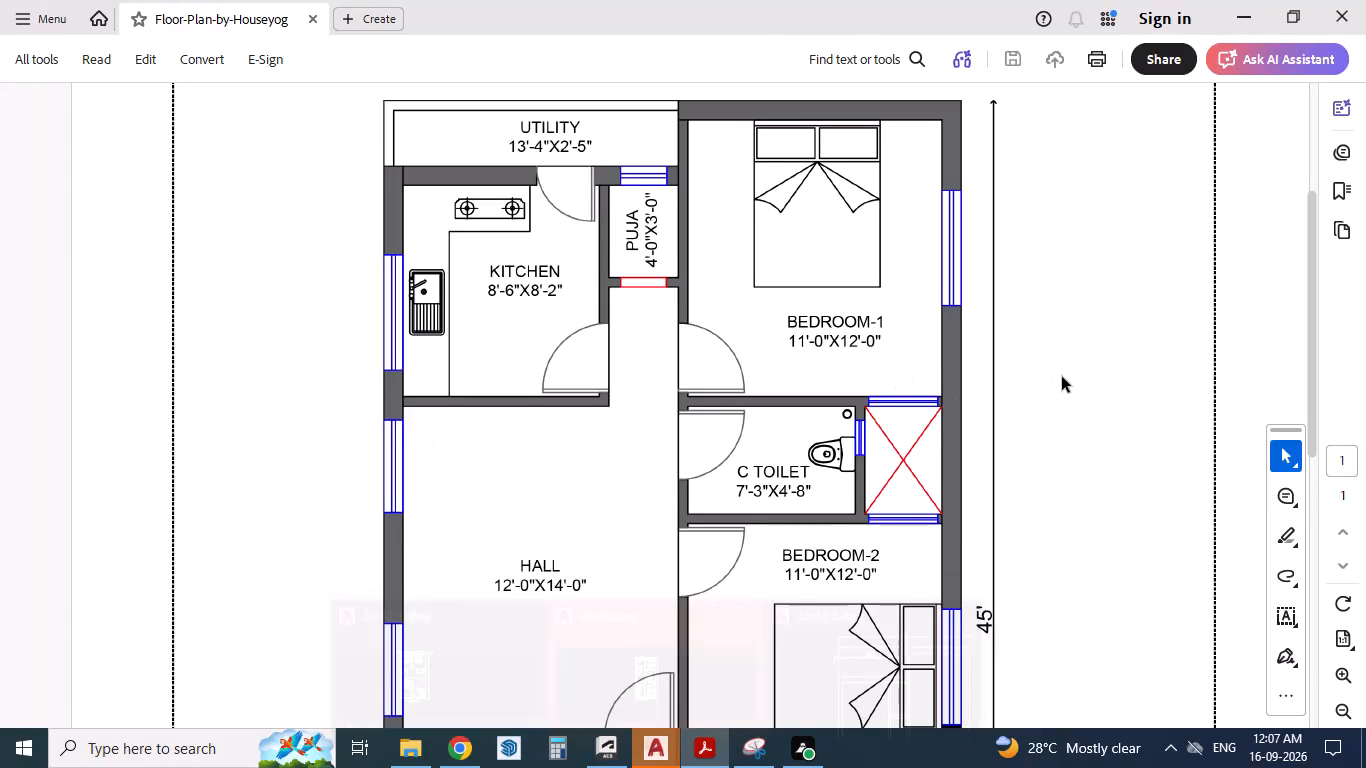
Finish viewing the PDF floor plan, return to the 25x45_2 drawing and delete the 13'-4" dimension across the utility.
{"action": "scroll", "coordinate": [1062, 375], "scroll_direction": "down", "scroll_amount": 1}
{"action": "scroll", "coordinate": [1062, 375], "scroll_direction": "up", "scroll_amount": 2}
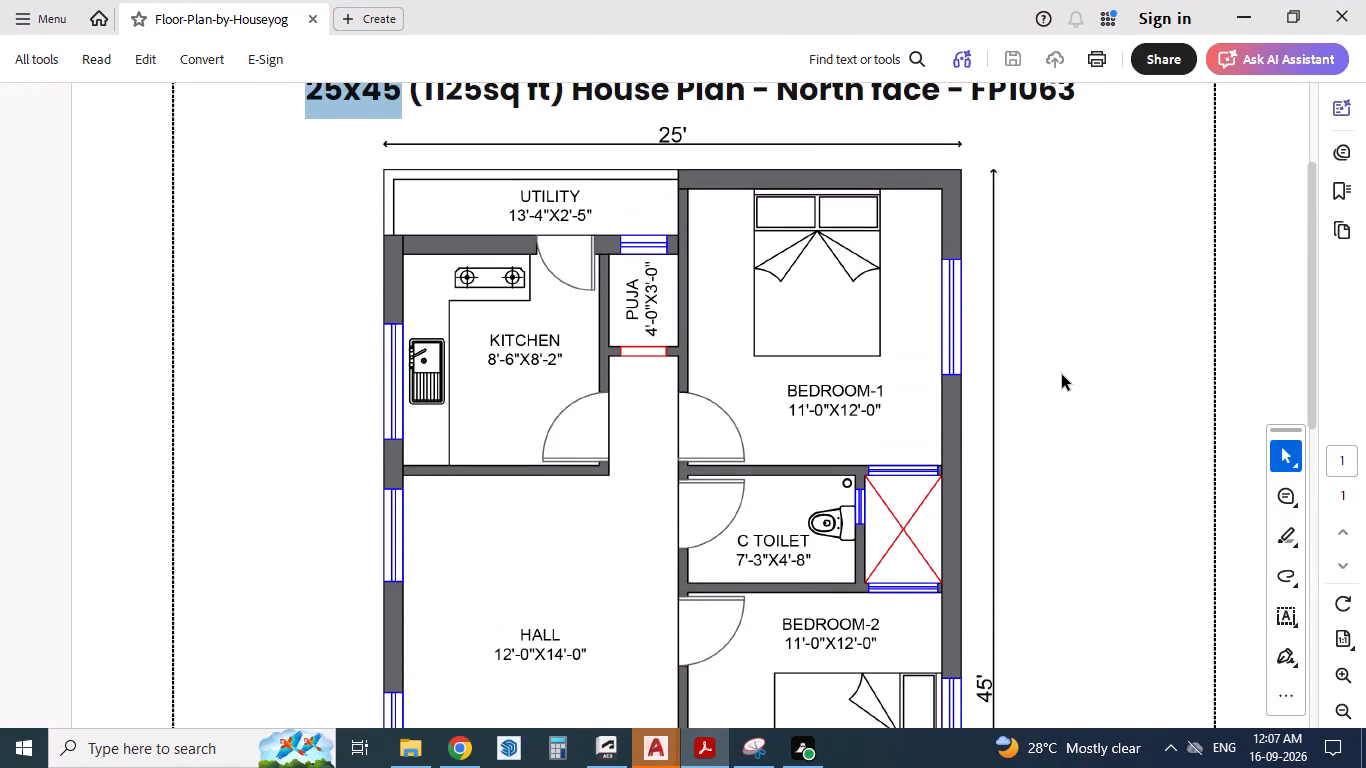
{"action": "left_click", "coordinate": [700, 750]}
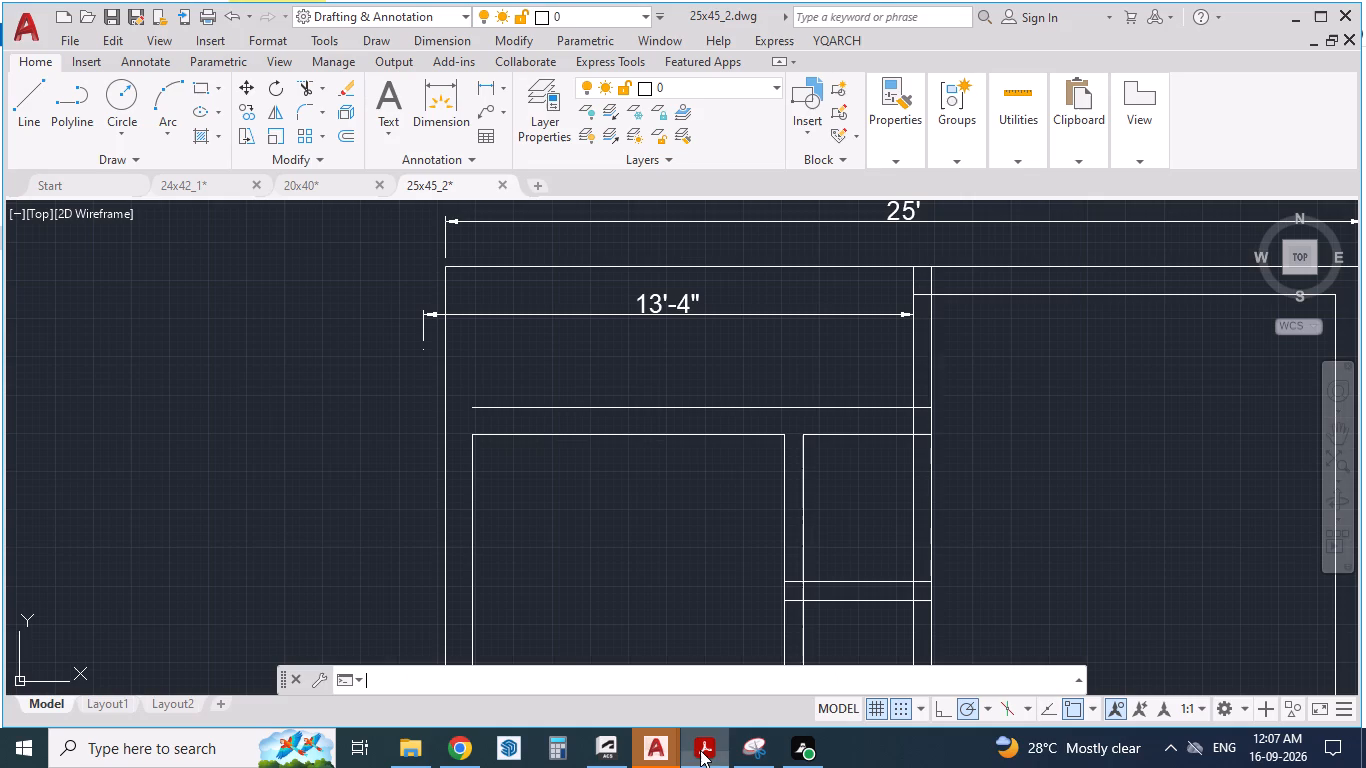
{"action": "scroll", "coordinate": [726, 285], "scroll_direction": "up", "scroll_amount": 1}
{"action": "left_click", "coordinate": [724, 301]}
{"action": "left_click", "coordinate": [614, 344]}
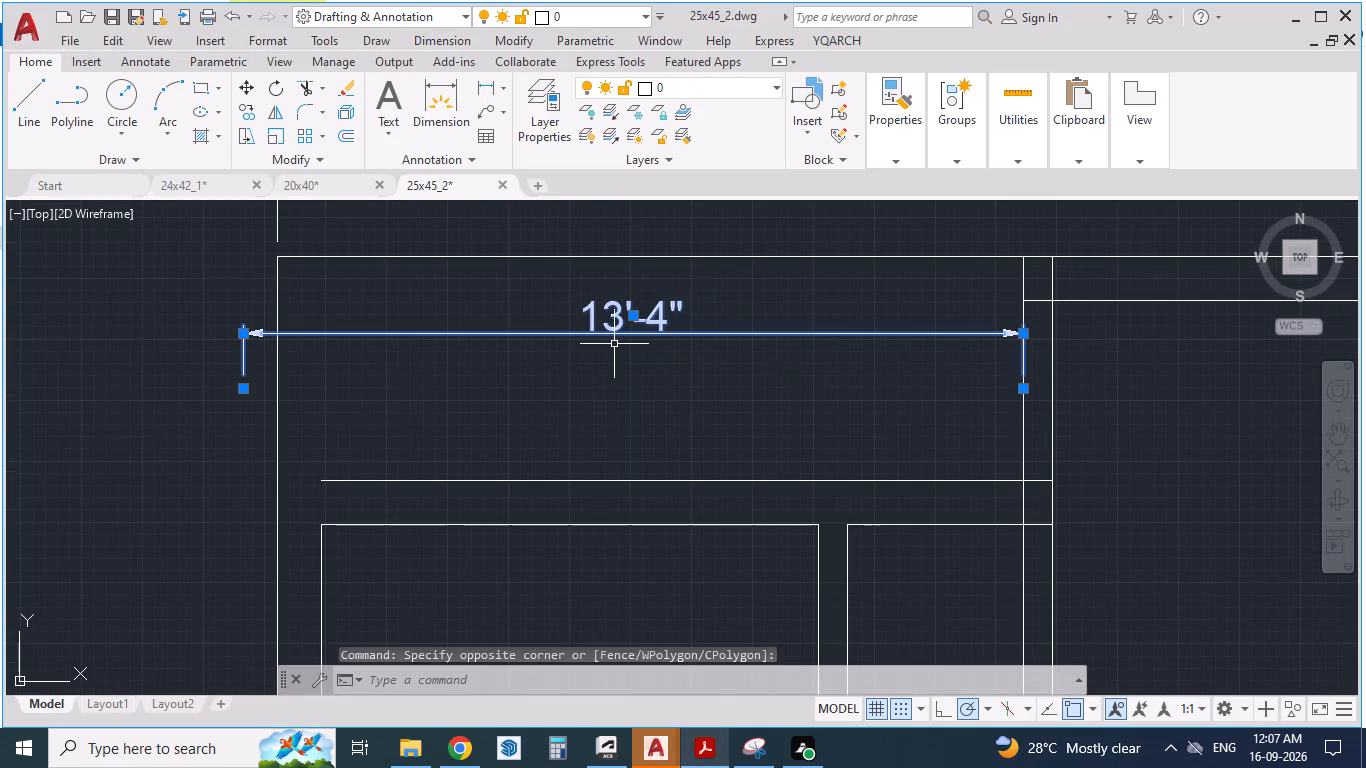
{"action": "key", "text": "Delete"}
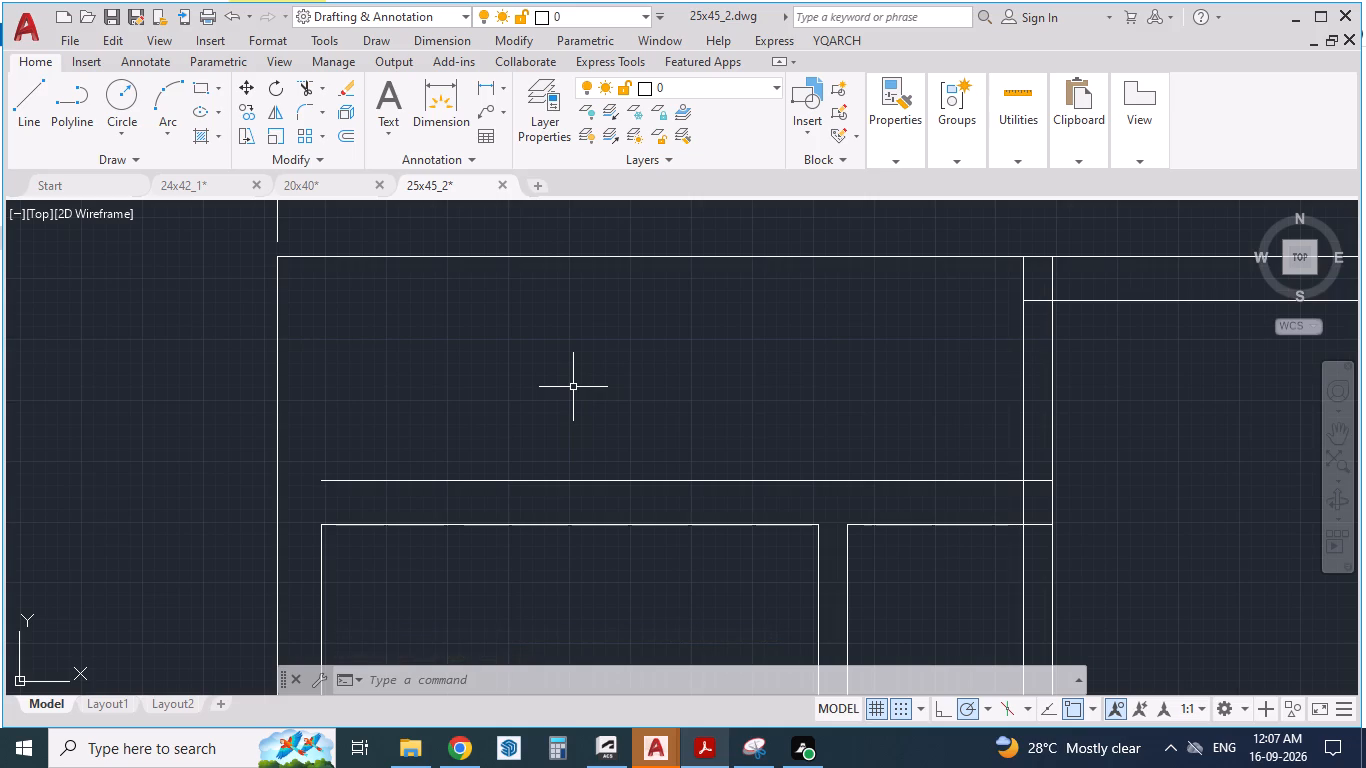
Trim away the outer north wall line above the utility, from Bedroom-1's west wall to the building's northwest corner.
{"action": "scroll", "coordinate": [612, 374], "scroll_direction": "down", "scroll_amount": 2}
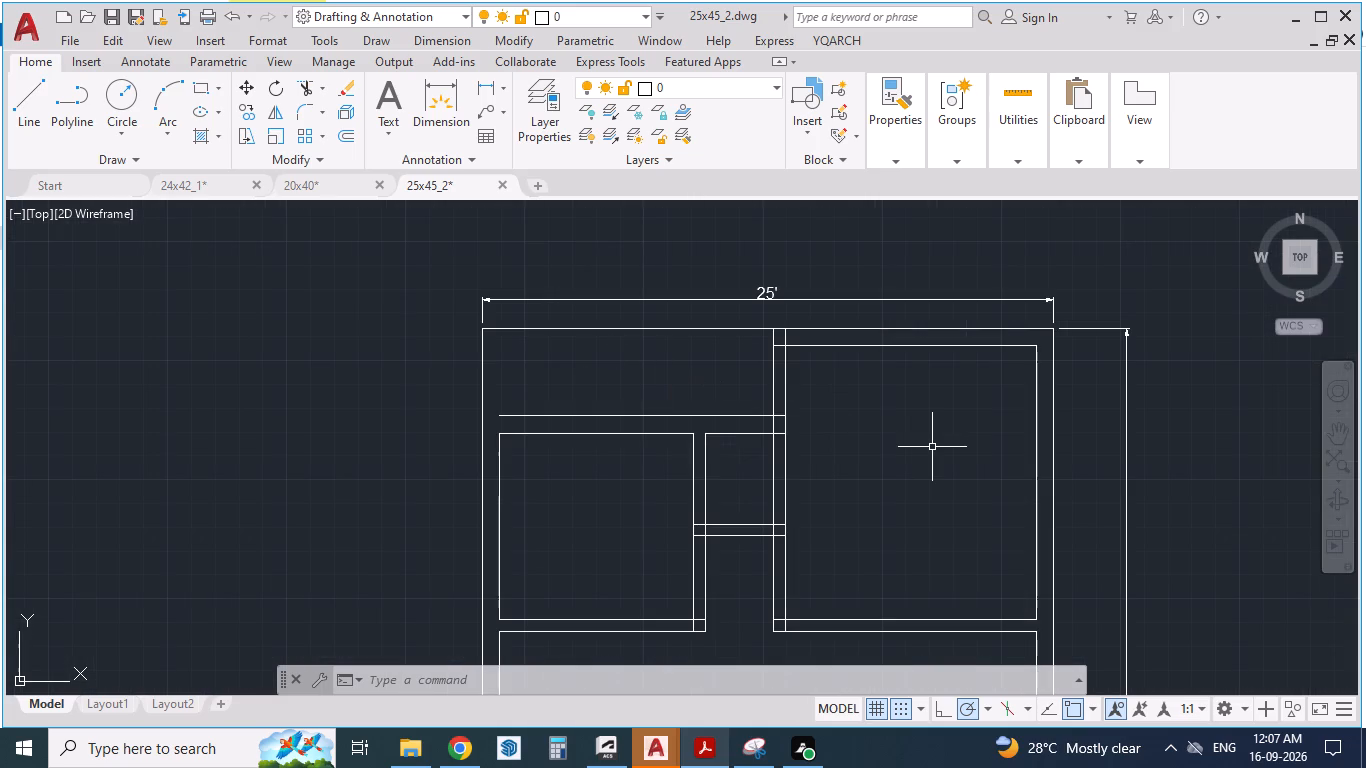
{"action": "scroll", "coordinate": [542, 394], "scroll_direction": "up", "scroll_amount": 1}
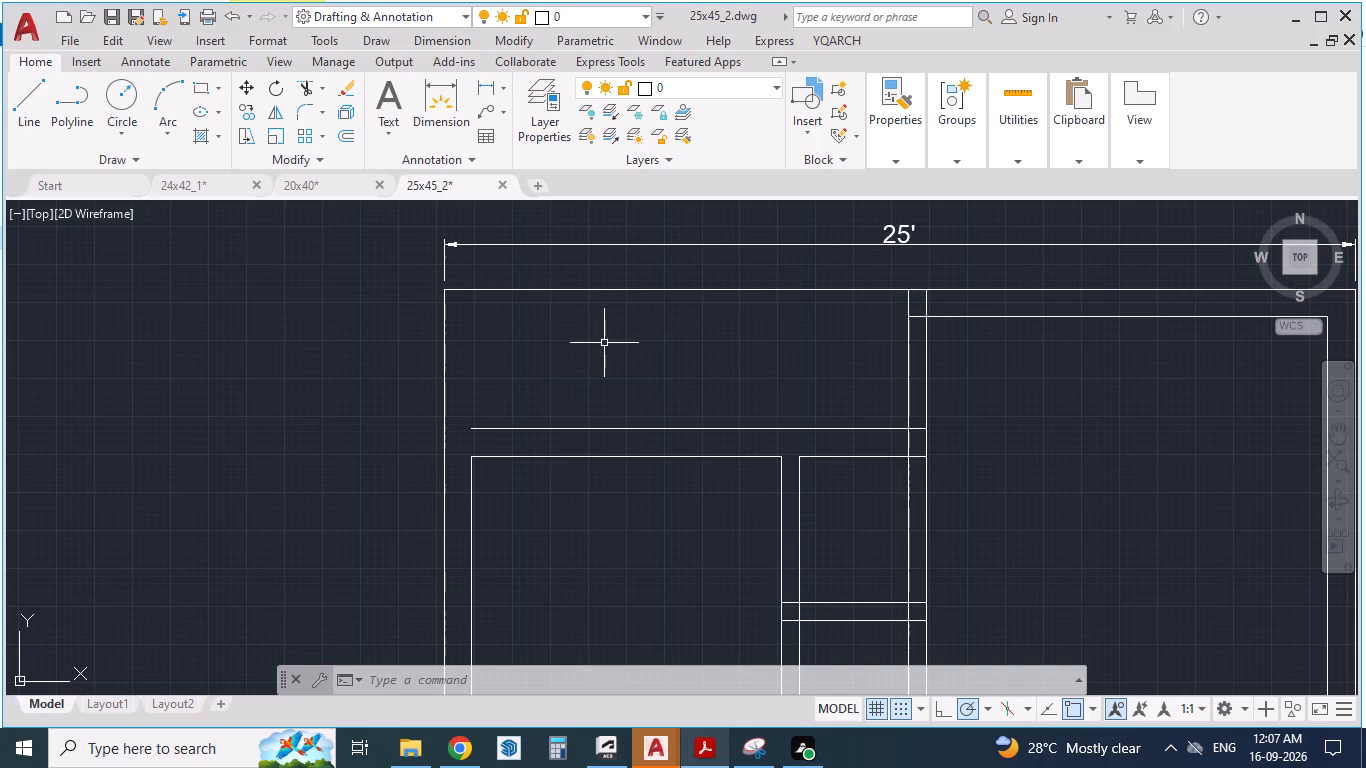
{"action": "type", "text": "TR"}
{"action": "key", "text": "Return"}
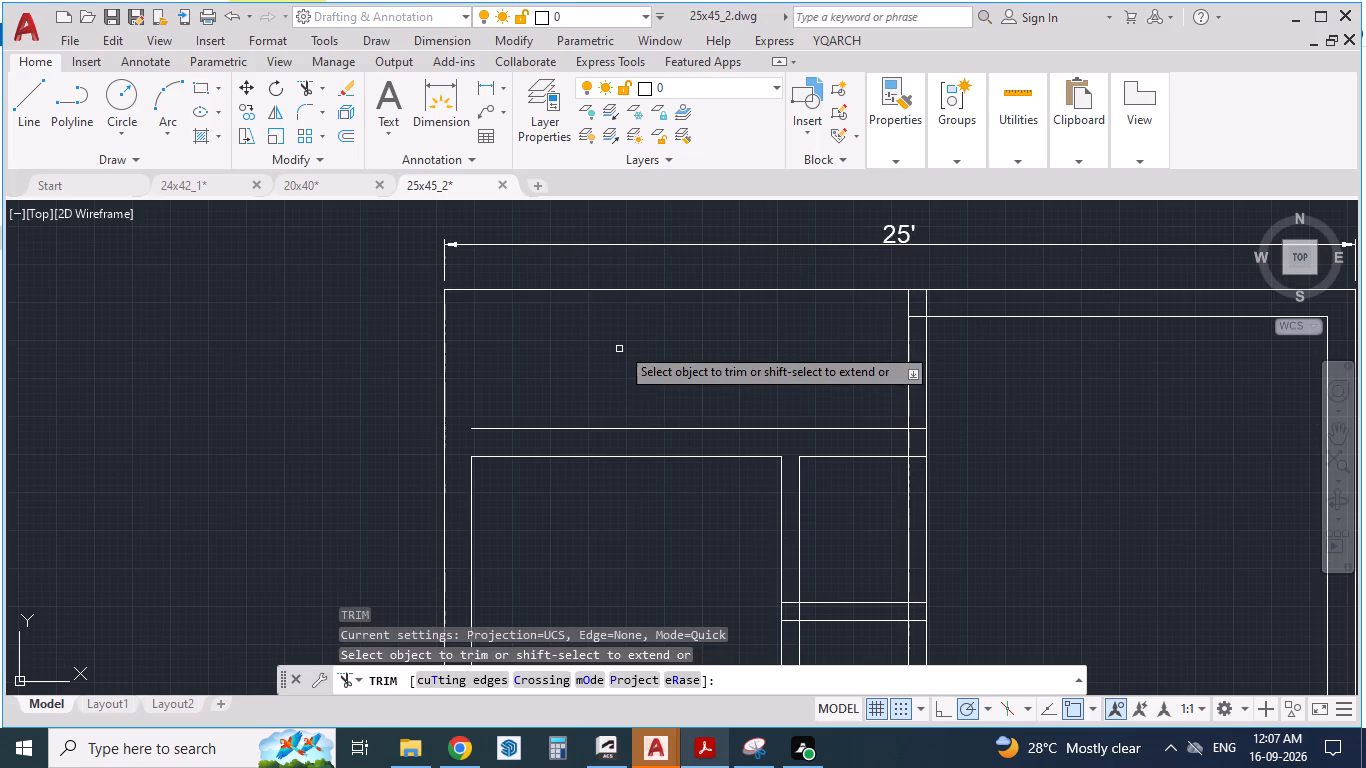
{"action": "left_click", "coordinate": [634, 288]}
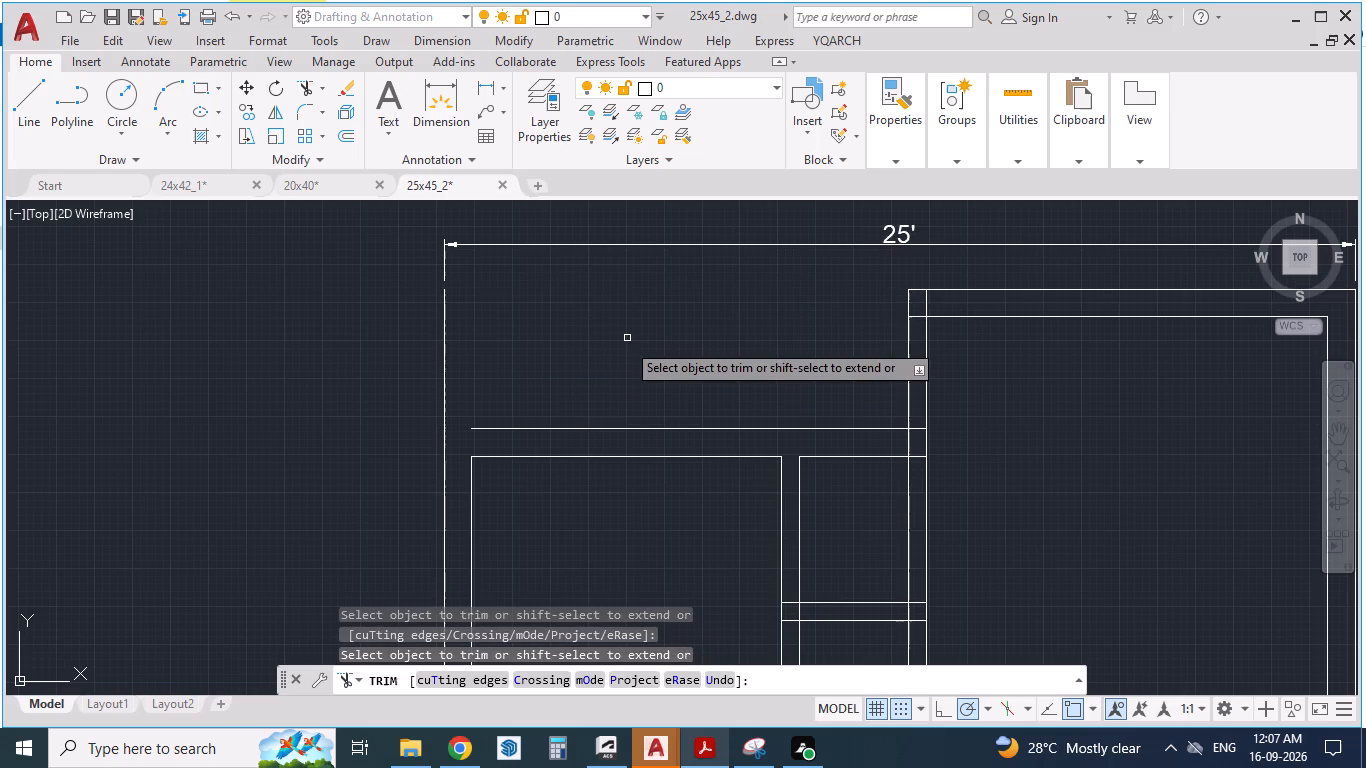
{"action": "key", "text": "Escape"}
{"action": "key", "text": "Escape"}
Draw a separate line about 12'-9" long from Bedroom-1's northwest wall corner west to the building's outer northwest corner.
{"action": "key", "text": "l"}
{"action": "key", "text": "Return"}
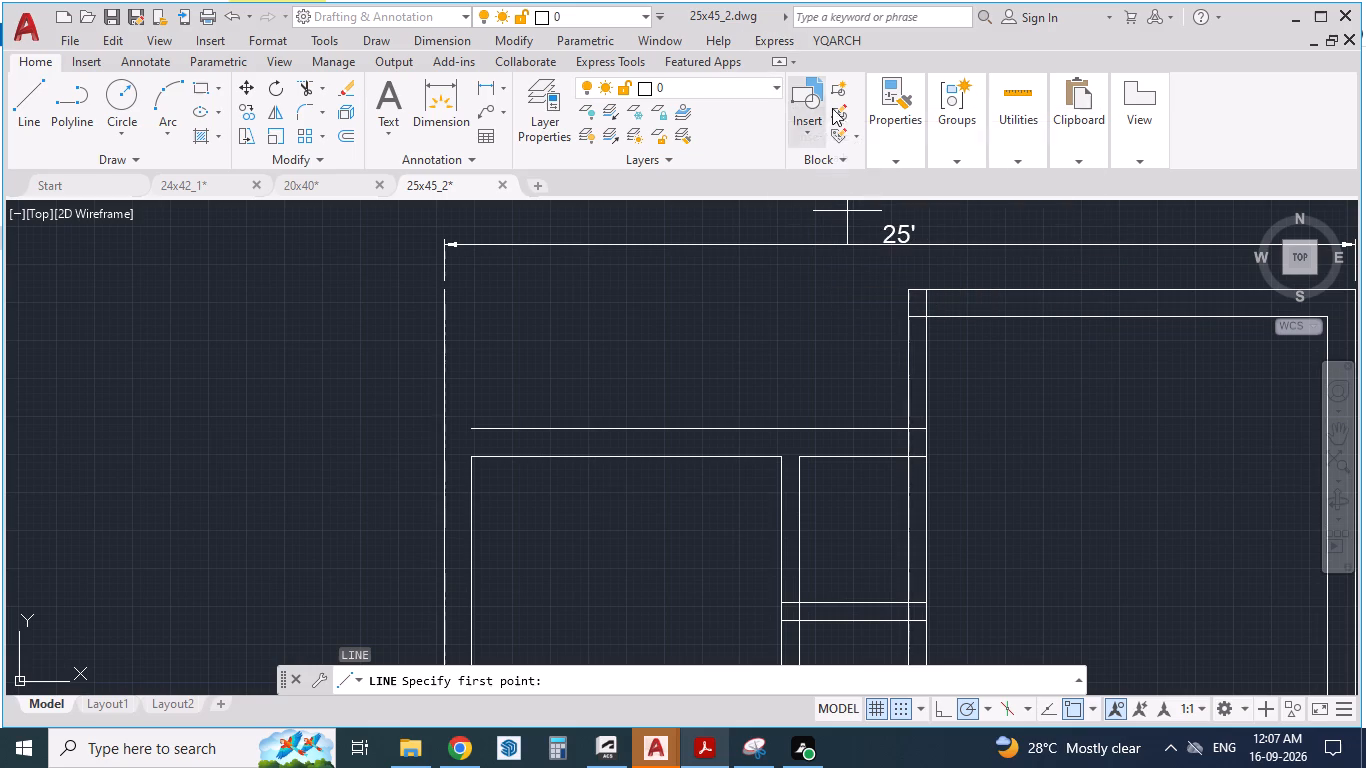
{"action": "left_click", "coordinate": [907, 289]}
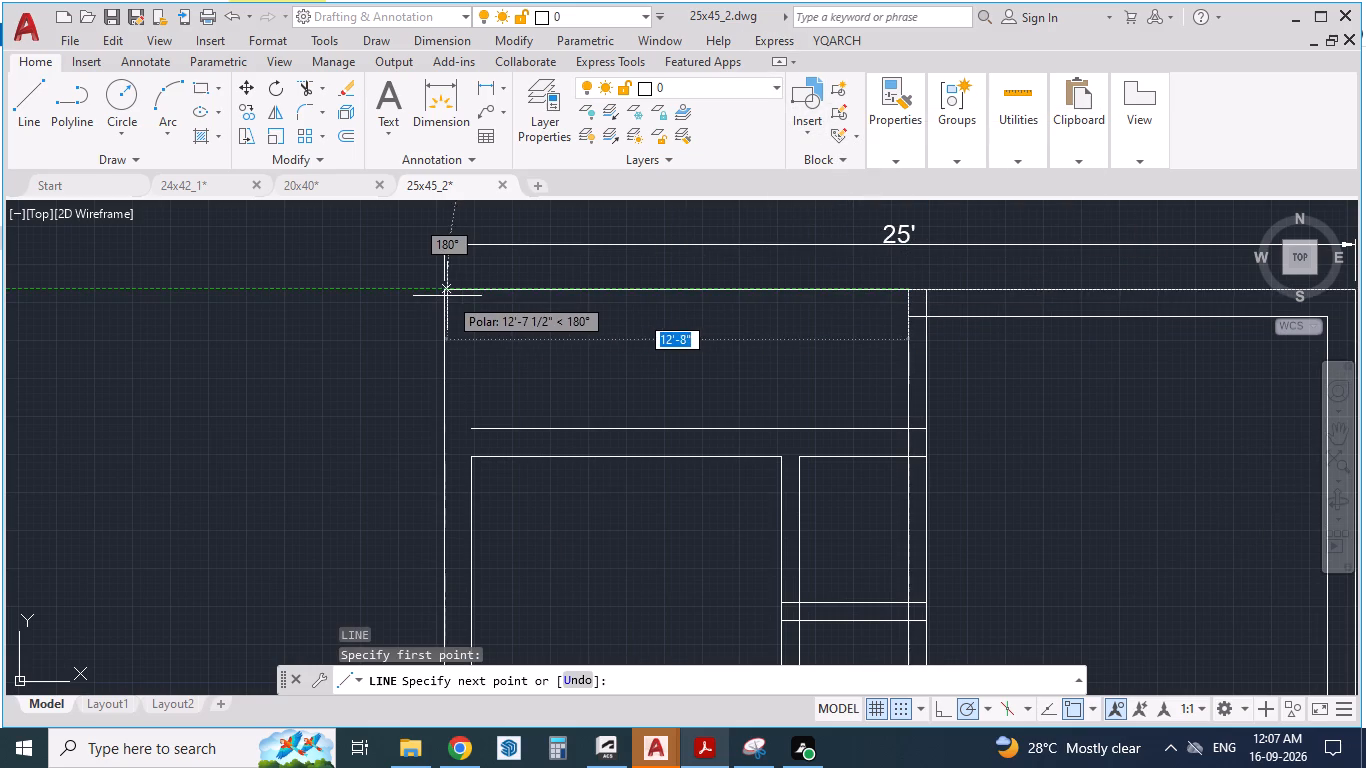
{"action": "scroll", "coordinate": [447, 296], "scroll_direction": "up", "scroll_amount": 3}
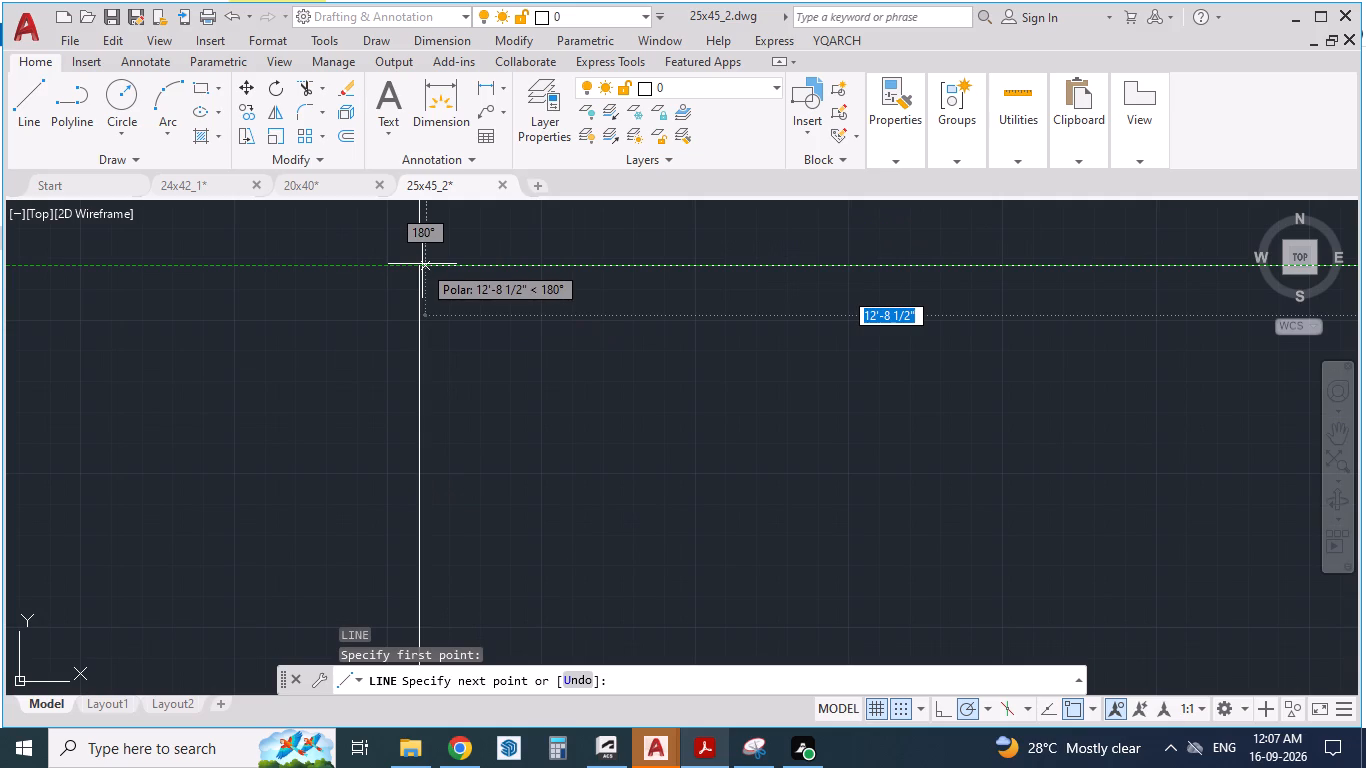
{"action": "scroll", "coordinate": [422, 264], "scroll_direction": "up", "scroll_amount": 2}
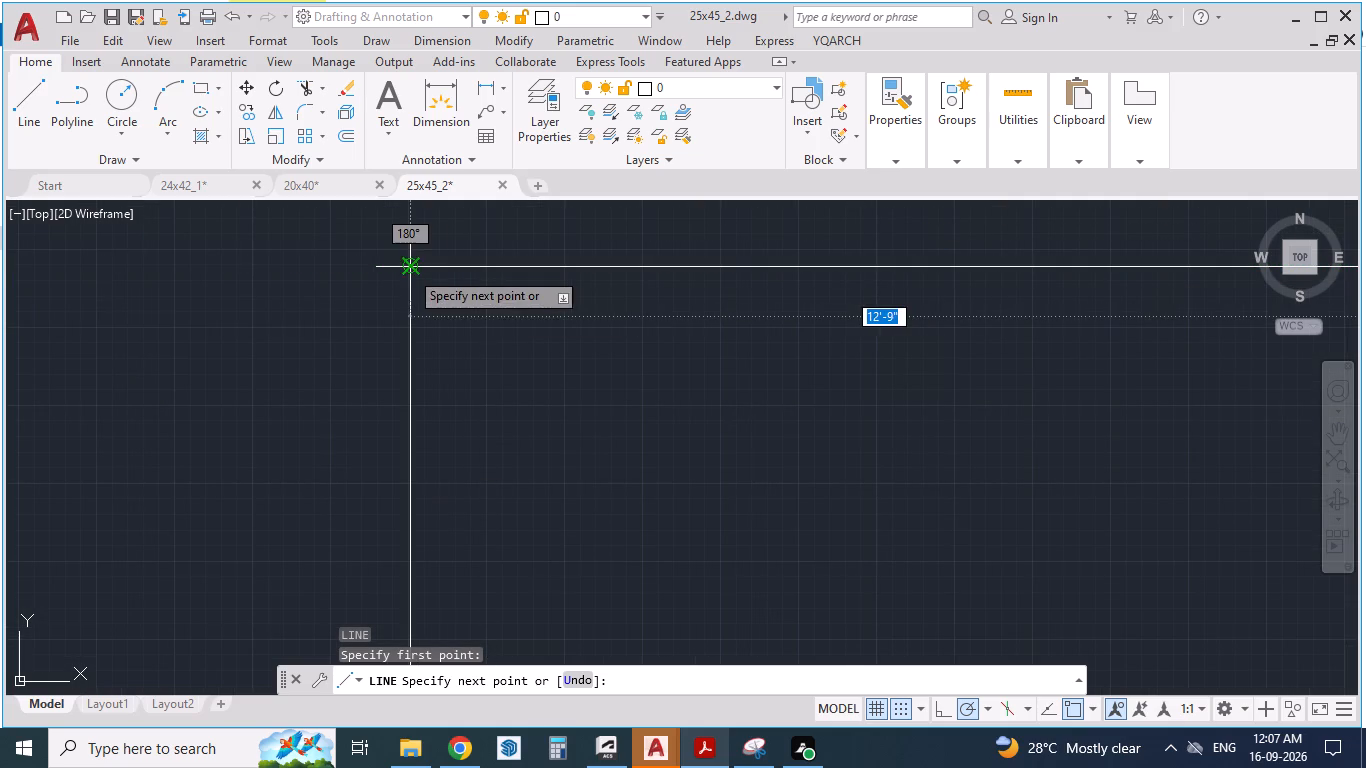
{"action": "left_click", "coordinate": [408, 270]}
{"action": "key", "text": "Return"}
{"action": "scroll", "coordinate": [430, 270], "scroll_direction": "down", "scroll_amount": 3}
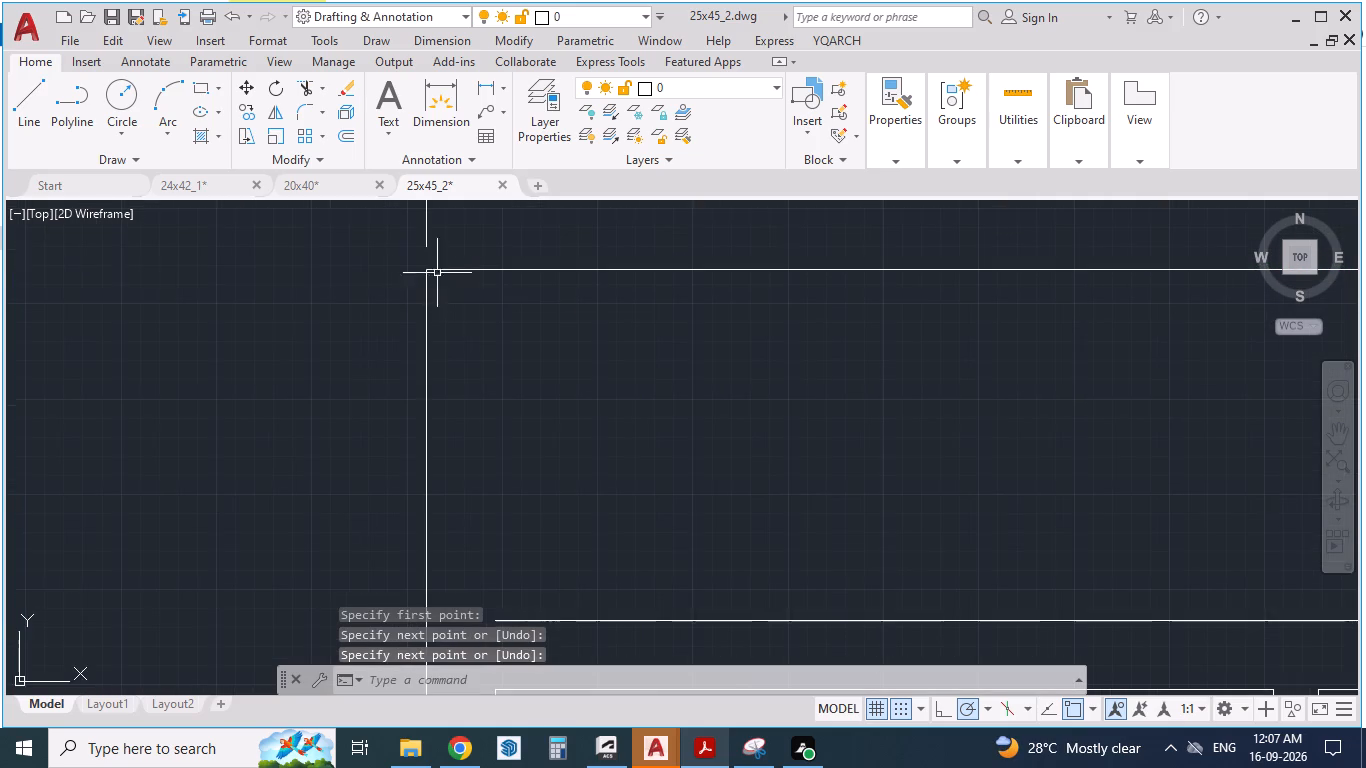
{"action": "scroll", "coordinate": [541, 327], "scroll_direction": "down", "scroll_amount": 2}
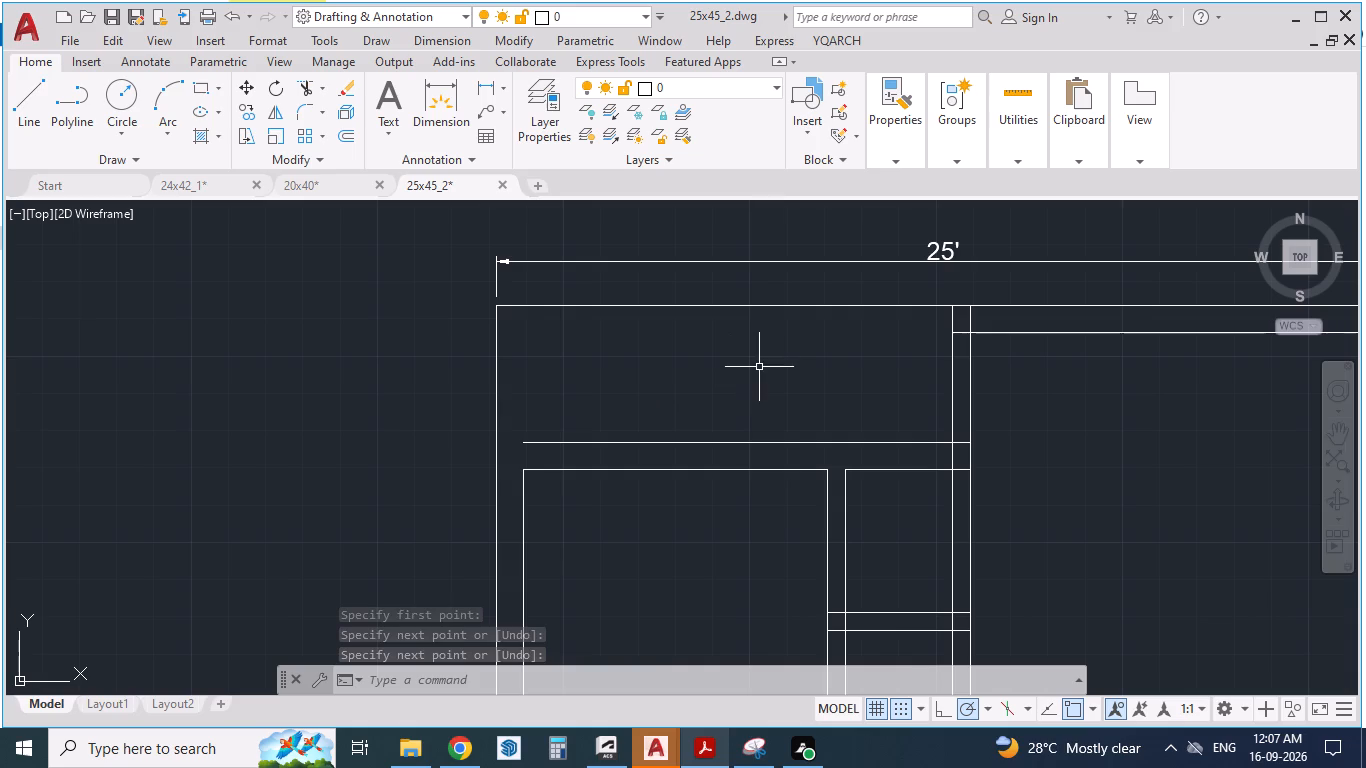
Compare the utility walls with the PDF floor plan and offset the utility's north line 4" southward into the utility.
{"action": "left_click", "coordinate": [719, 751]}
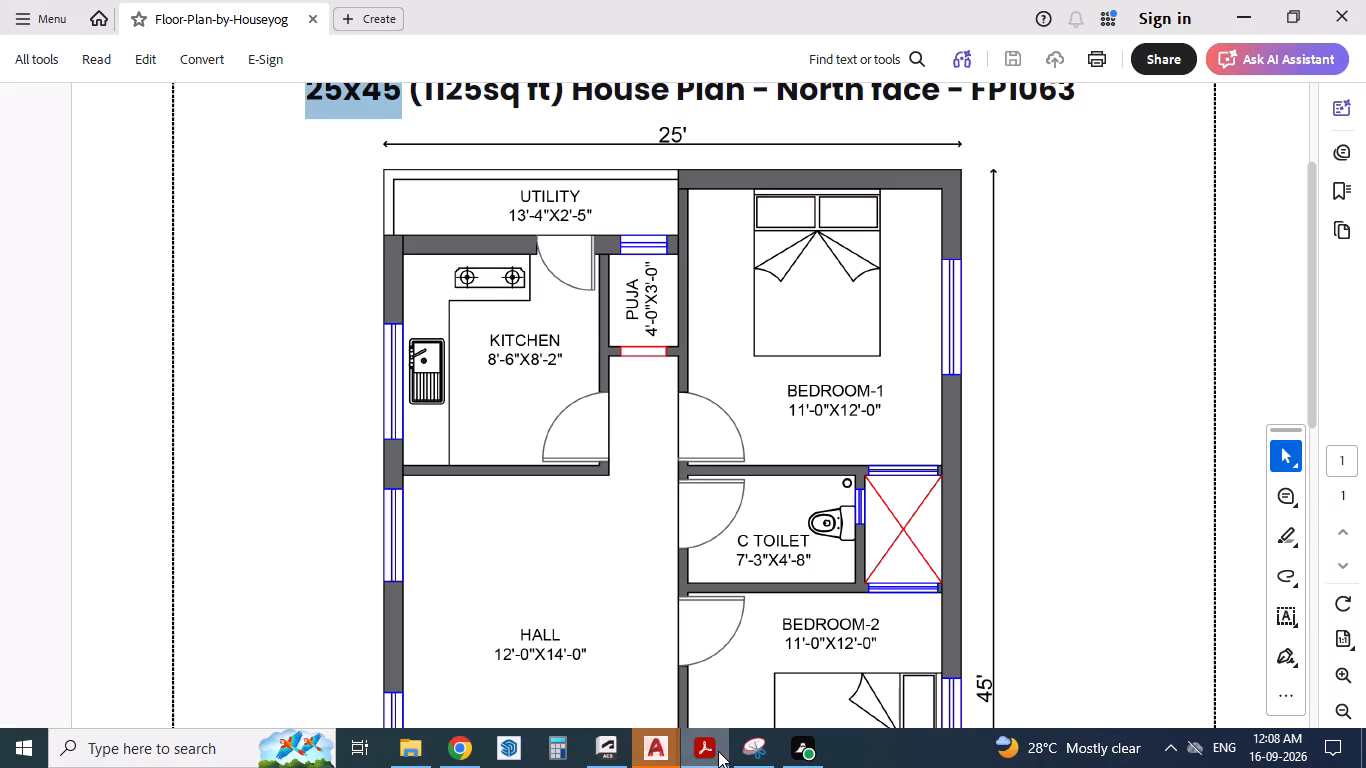
{"action": "left_click", "coordinate": [718, 751]}
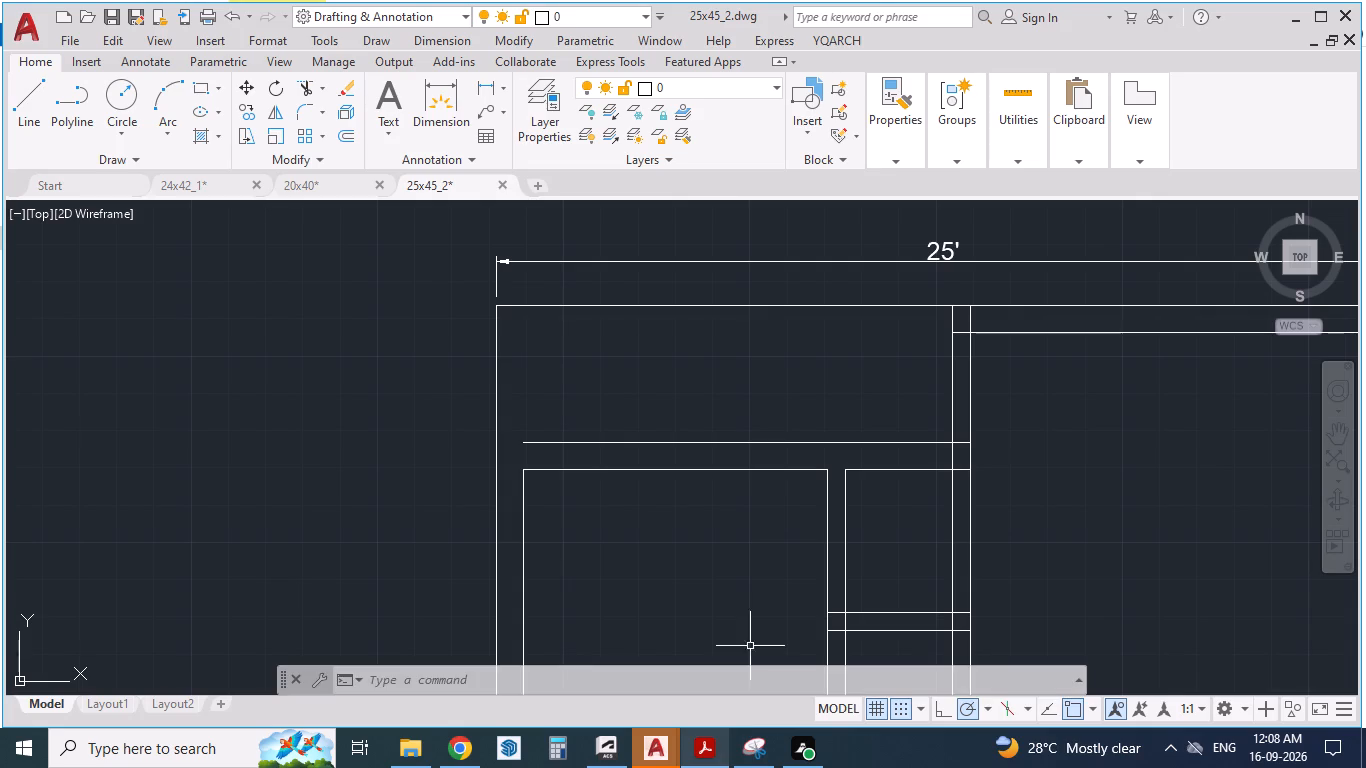
{"action": "left_click", "coordinate": [708, 750]}
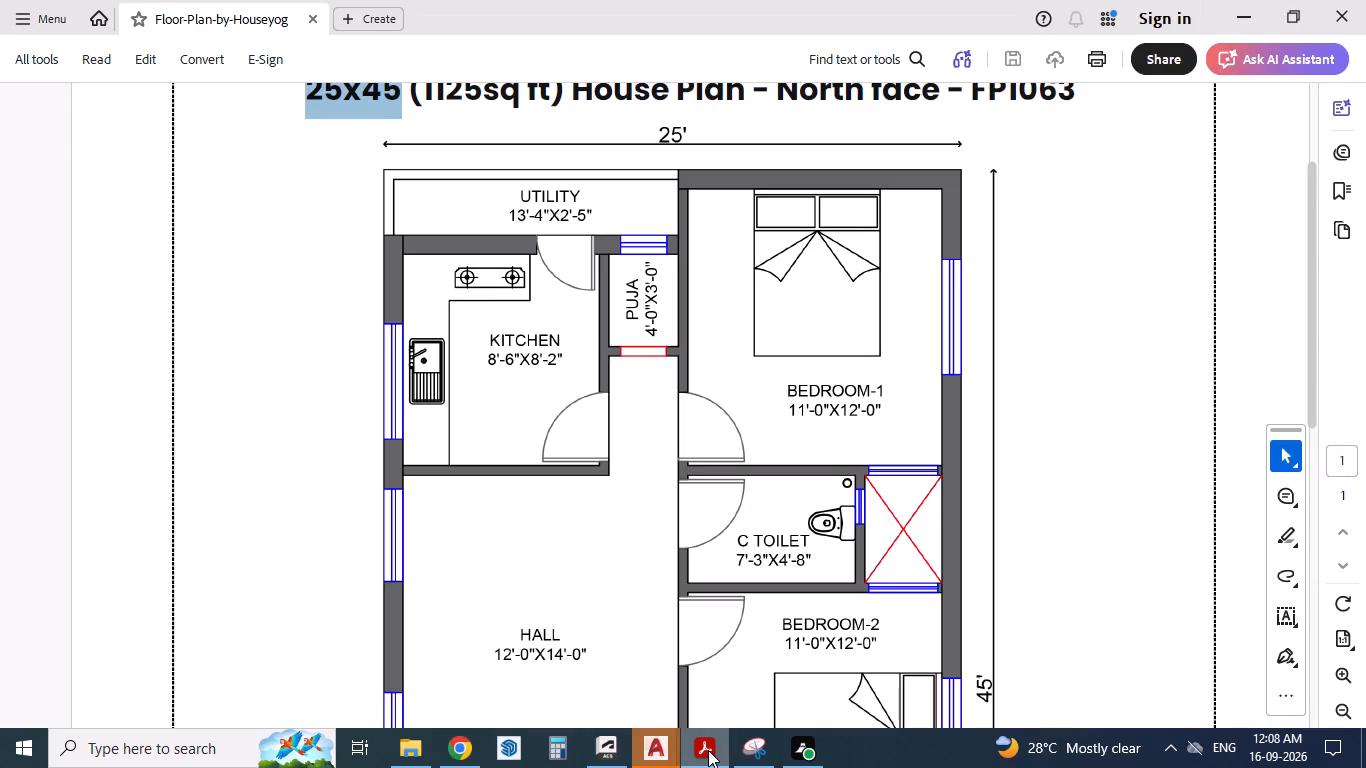
{"action": "left_click", "coordinate": [708, 750]}
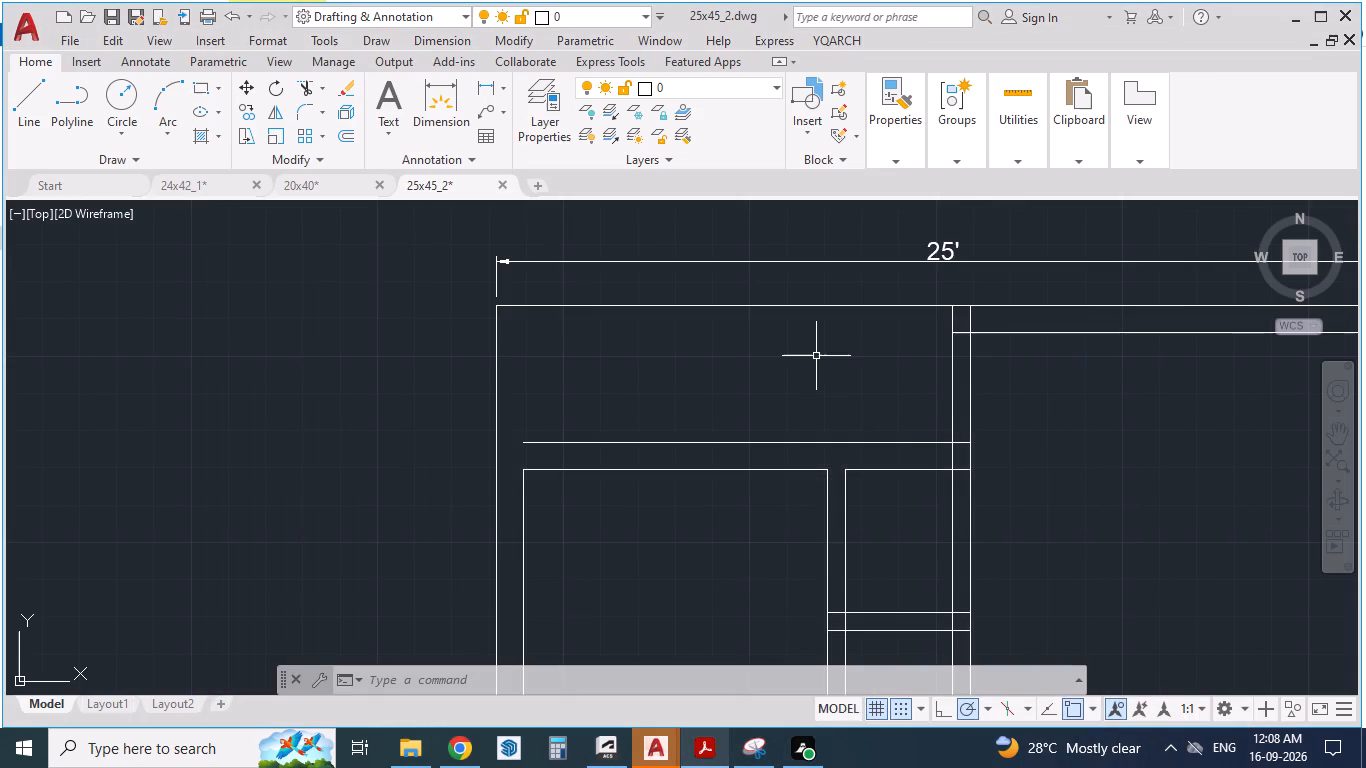
{"action": "key", "text": "o"}
{"action": "key", "text": "Return"}
{"action": "type", "text": "4\""}
{"action": "key", "text": "Return"}
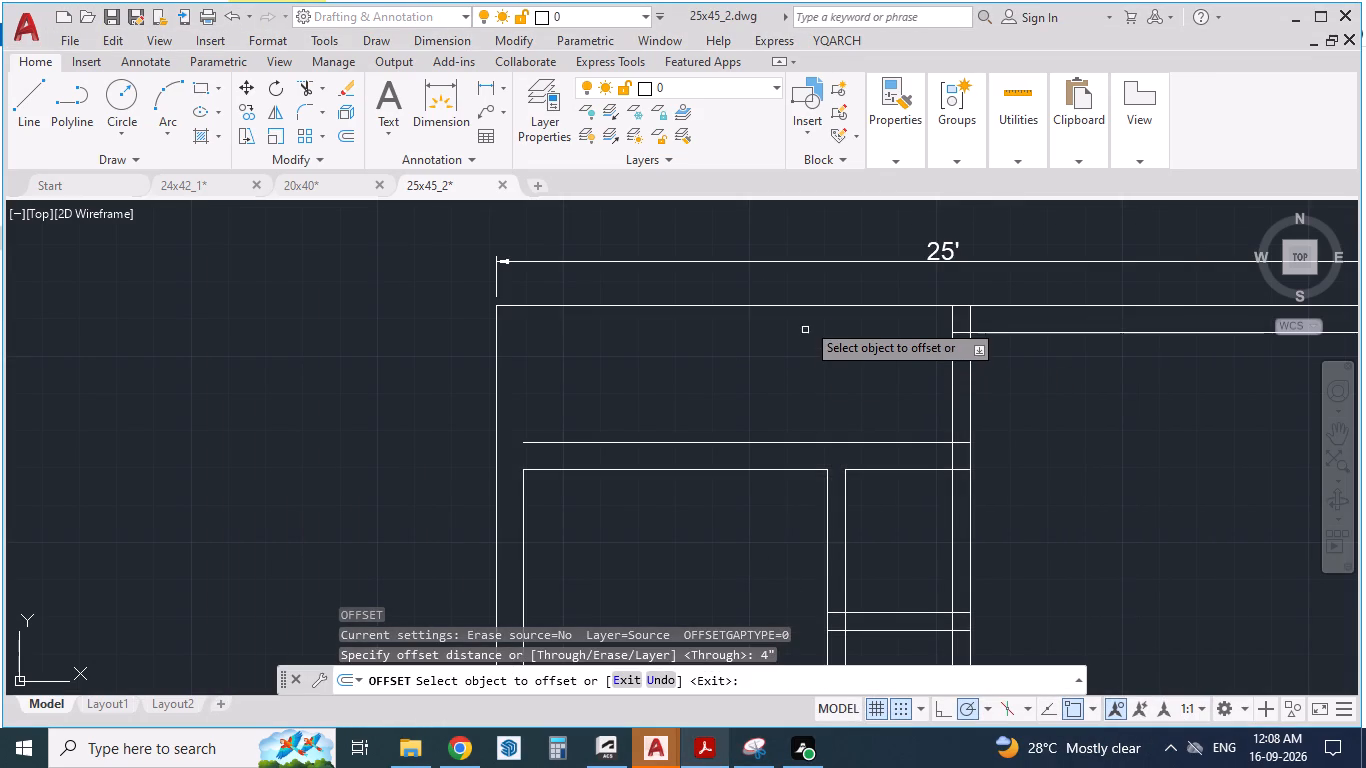
{"action": "left_click", "coordinate": [808, 306]}
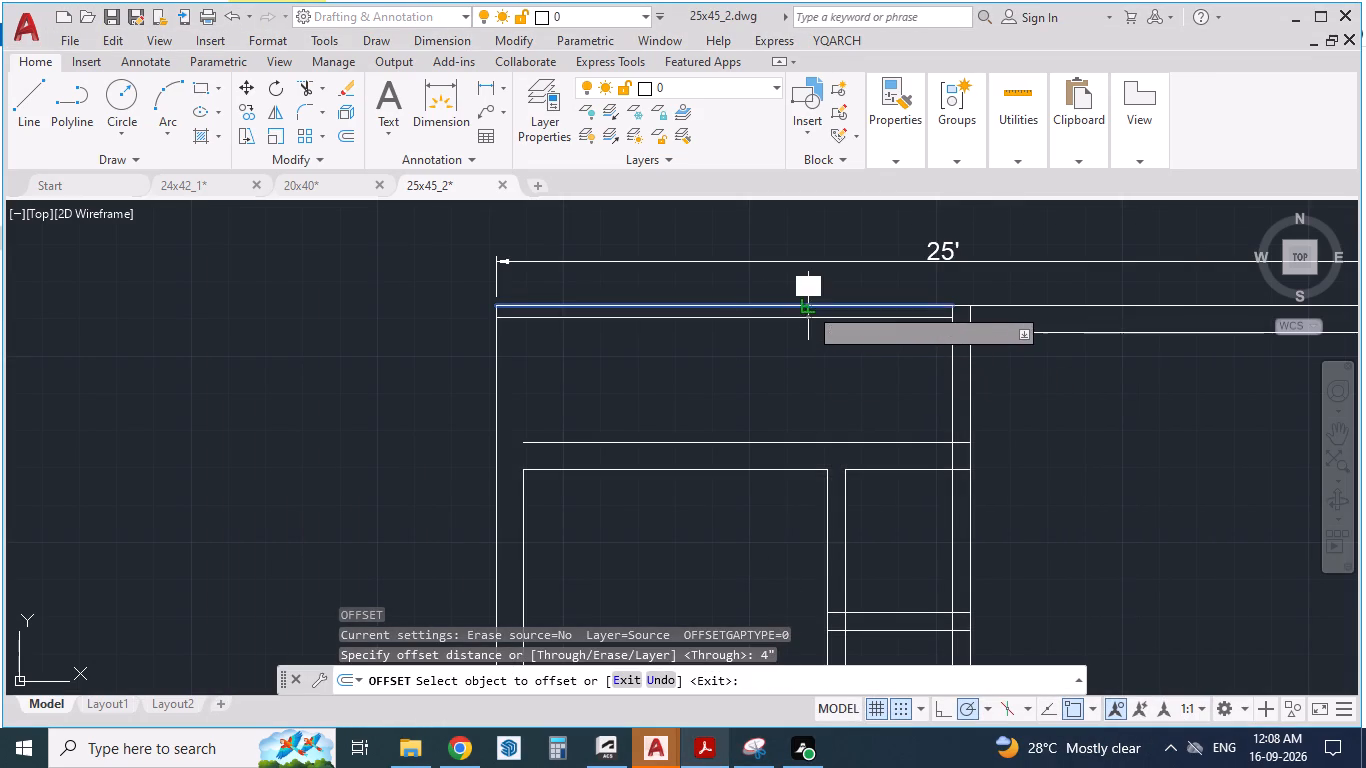
{"action": "left_click", "coordinate": [809, 361]}
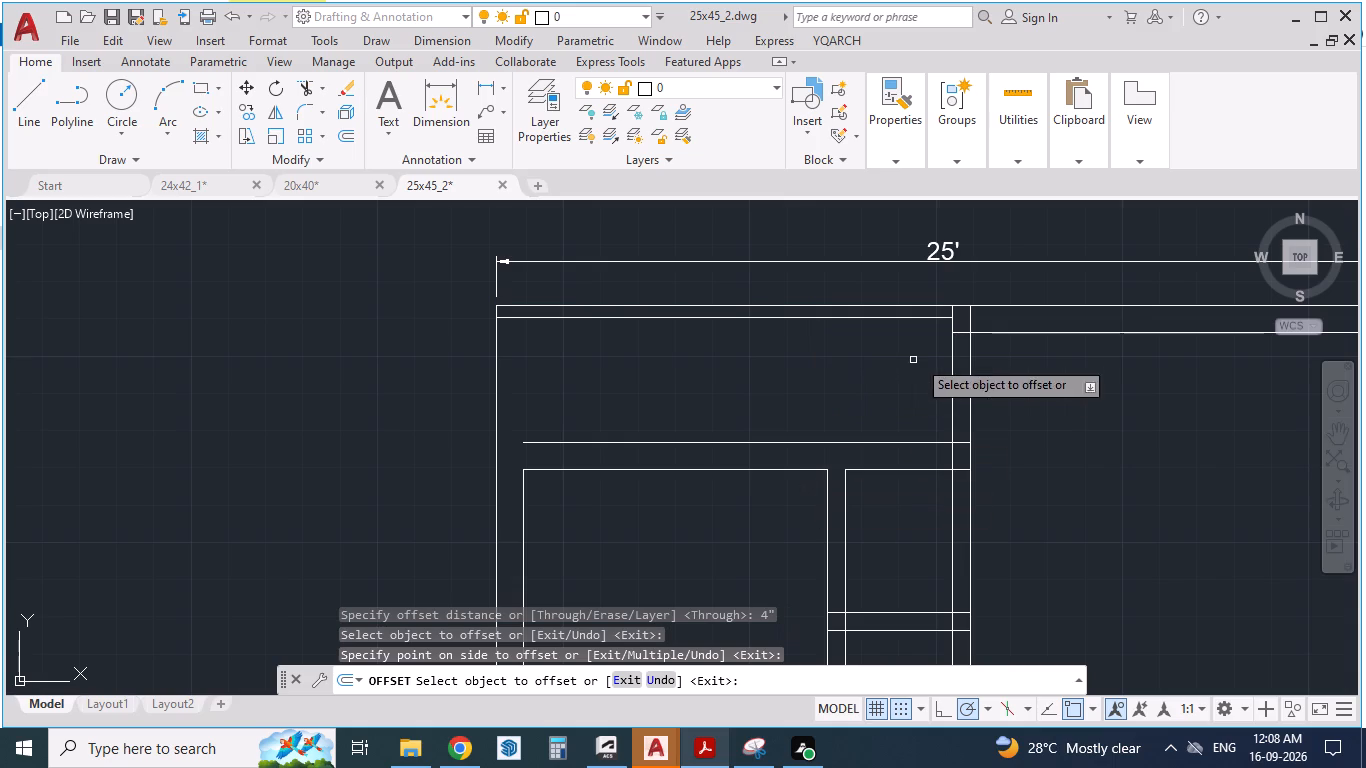
{"action": "left_click", "coordinate": [712, 749]}
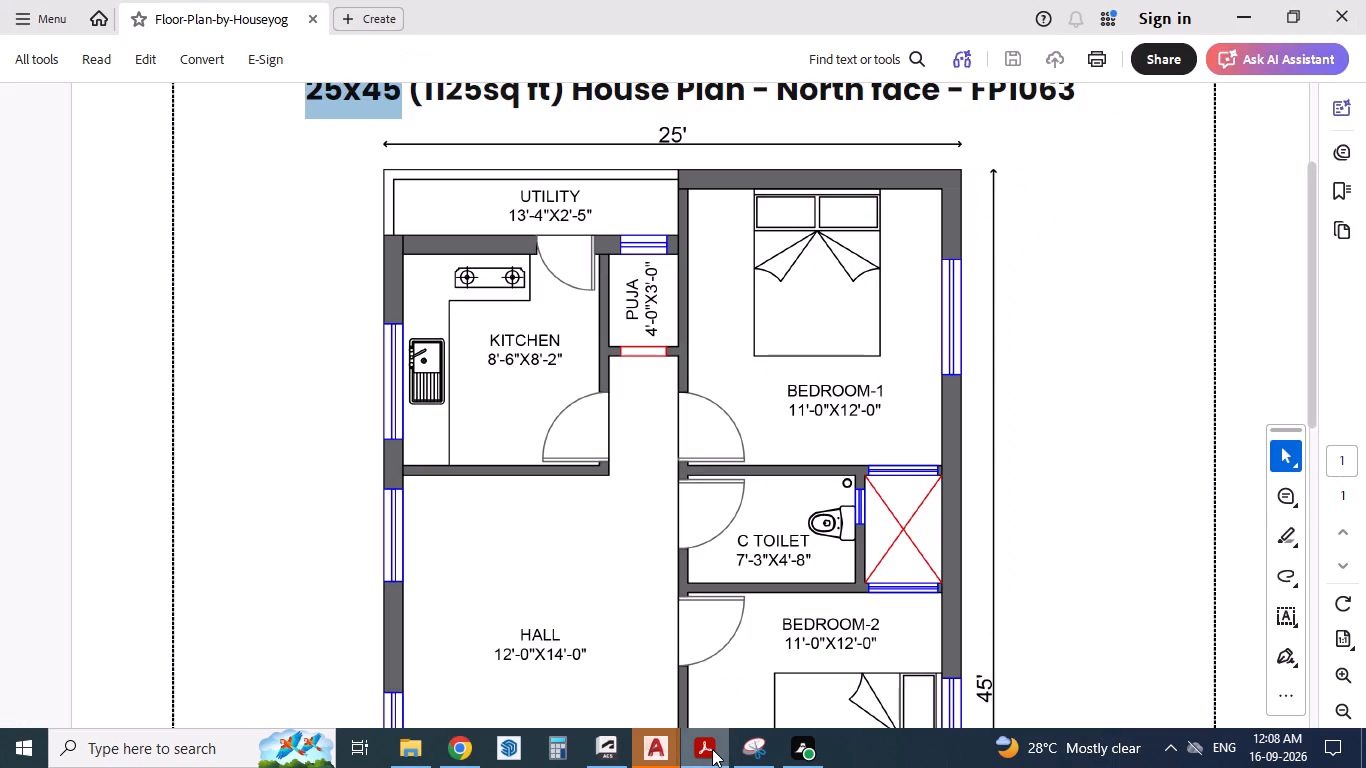
{"action": "left_click", "coordinate": [712, 749]}
{"action": "scroll", "coordinate": [511, 365], "scroll_direction": "up", "scroll_amount": 1}
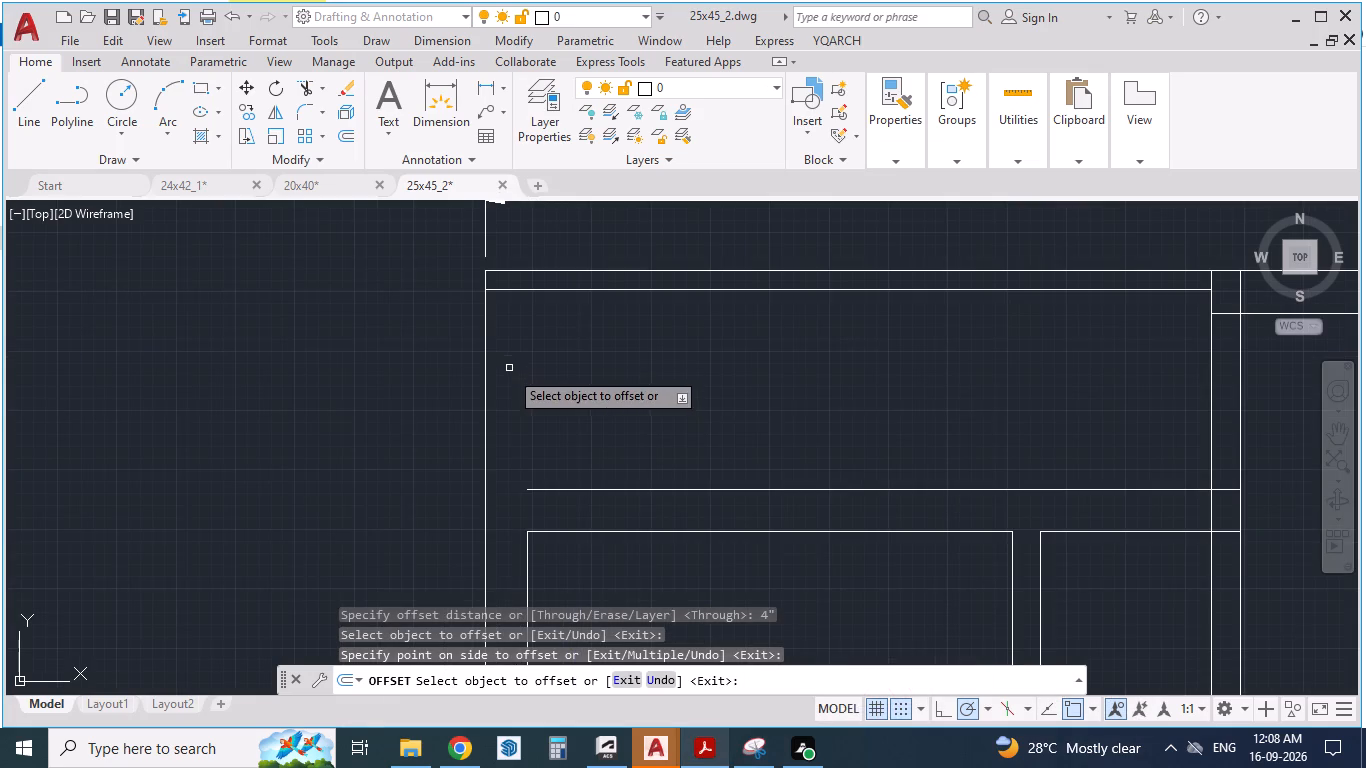
{"action": "key", "text": "Escape"}
{"action": "key", "text": "Escape"}
Extend both kitchen north wall lines to the outer west line, and the kitchen's inner west line up to the utility.
{"action": "type", "text": "EX"}
{"action": "key", "text": "Return"}
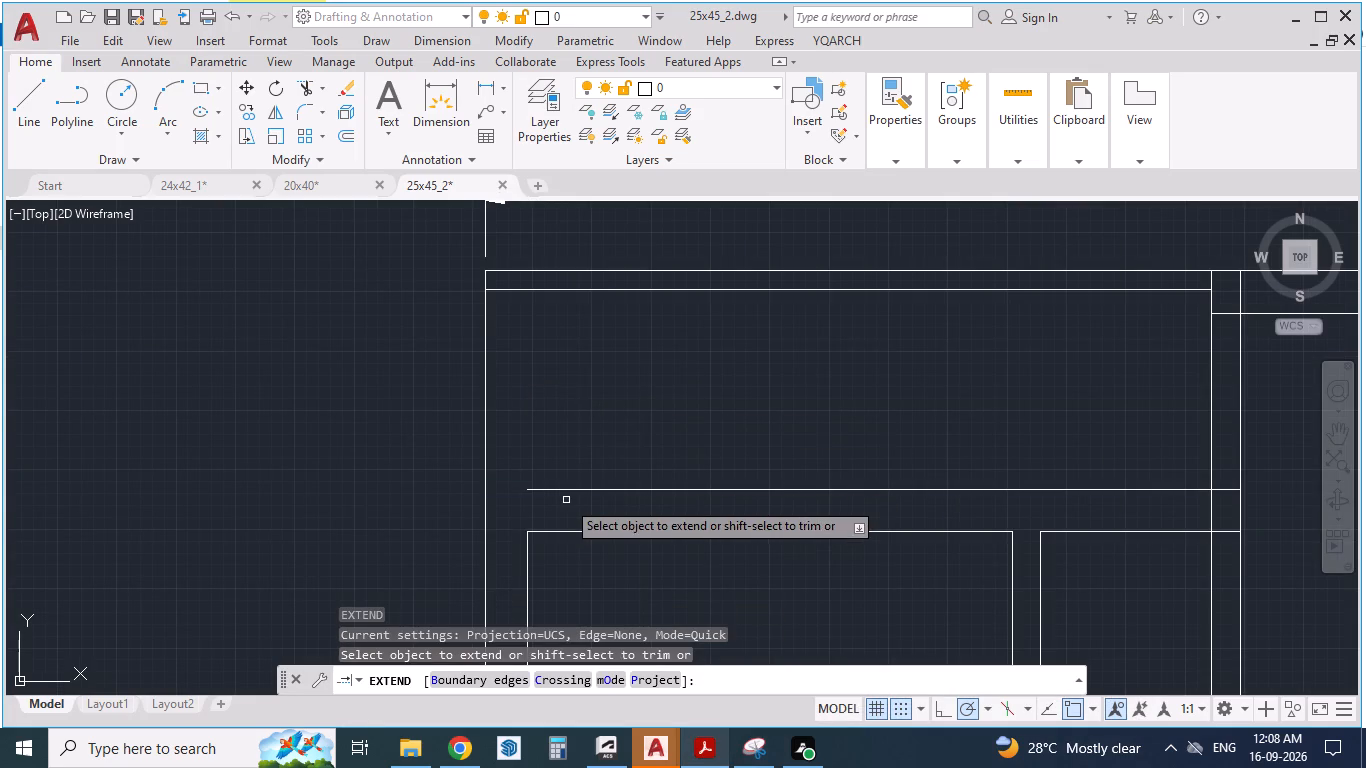
{"action": "left_click", "coordinate": [556, 490]}
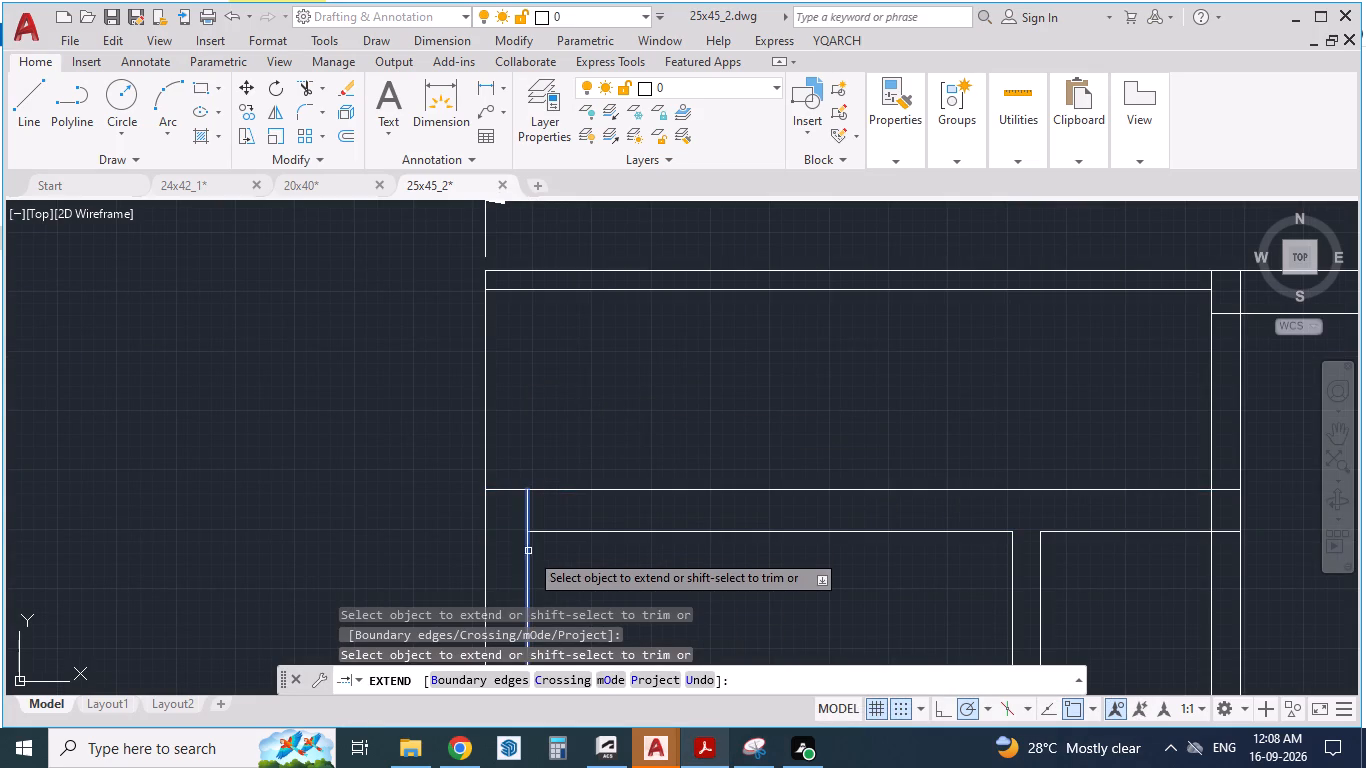
{"action": "left_click", "coordinate": [529, 554]}
{"action": "left_click", "coordinate": [550, 533]}
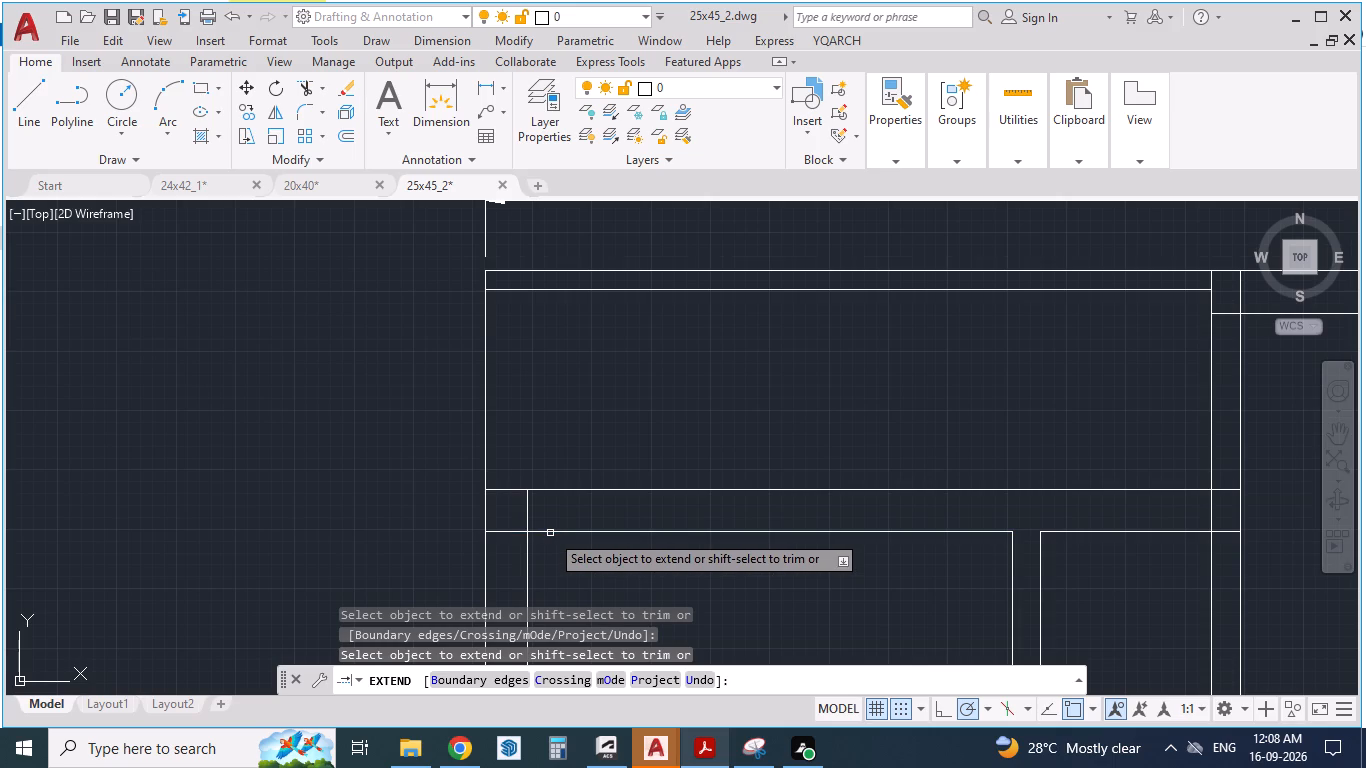
{"action": "key", "text": "Escape"}
{"action": "key", "text": "Escape"}
{"action": "key", "text": "Escape"}
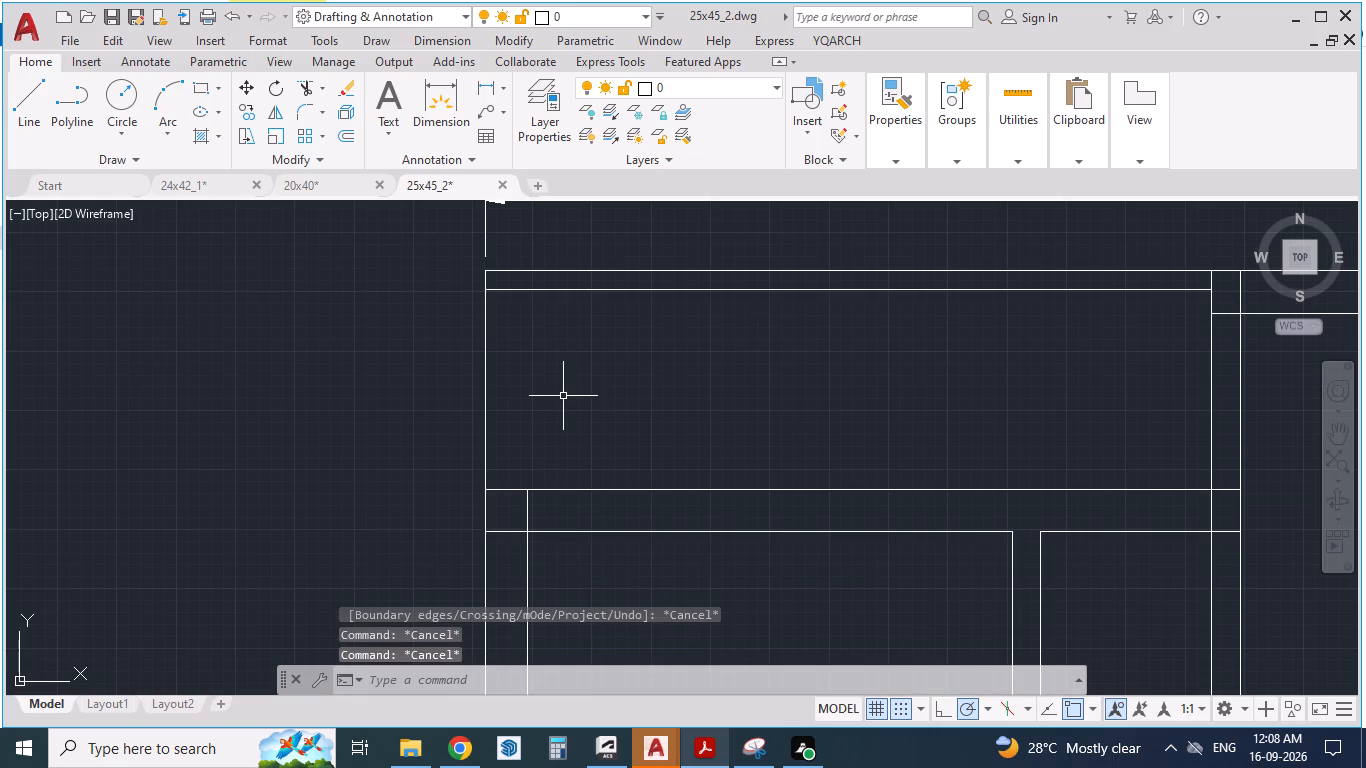
Trim the outer west line beside the utility, between the inner north line and the kitchen's north wall.
{"action": "type", "text": "TR"}
{"action": "key", "text": "Return"}
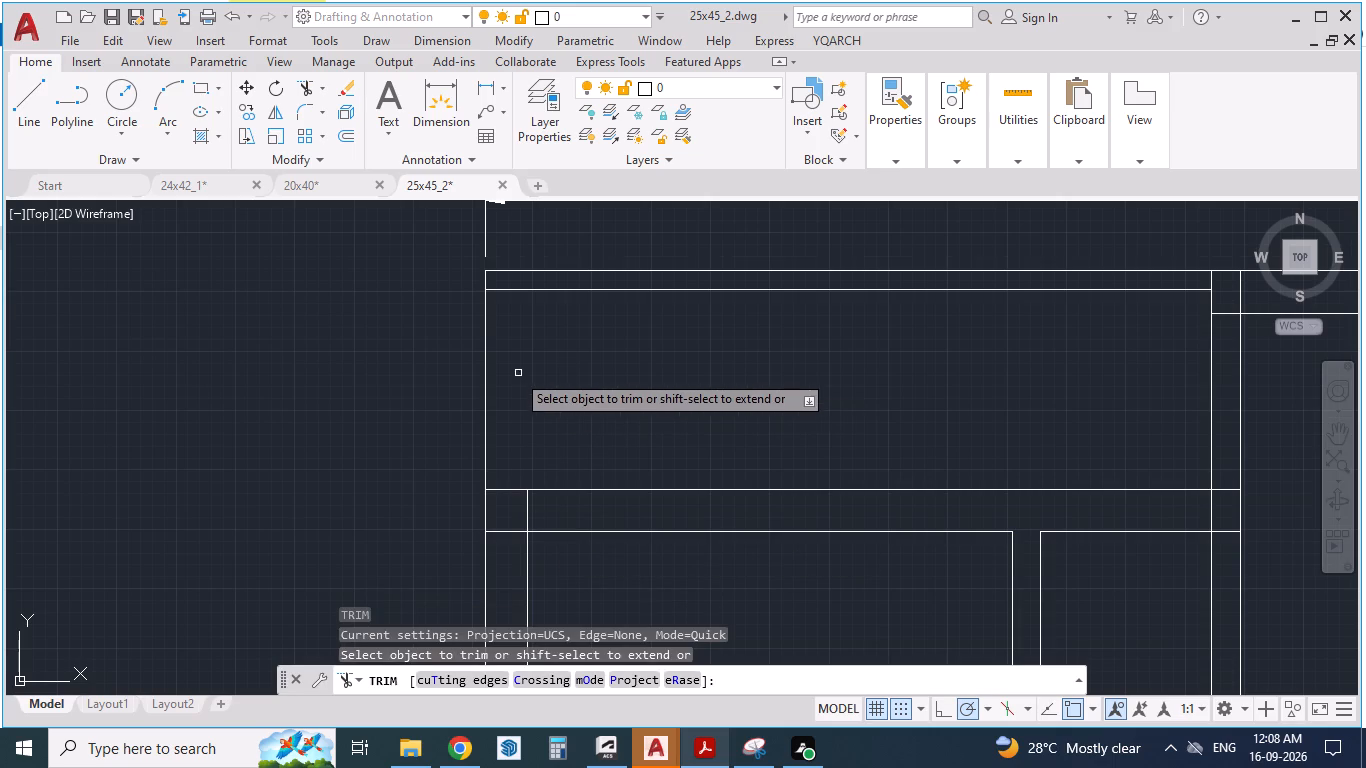
{"action": "left_click", "coordinate": [482, 370]}
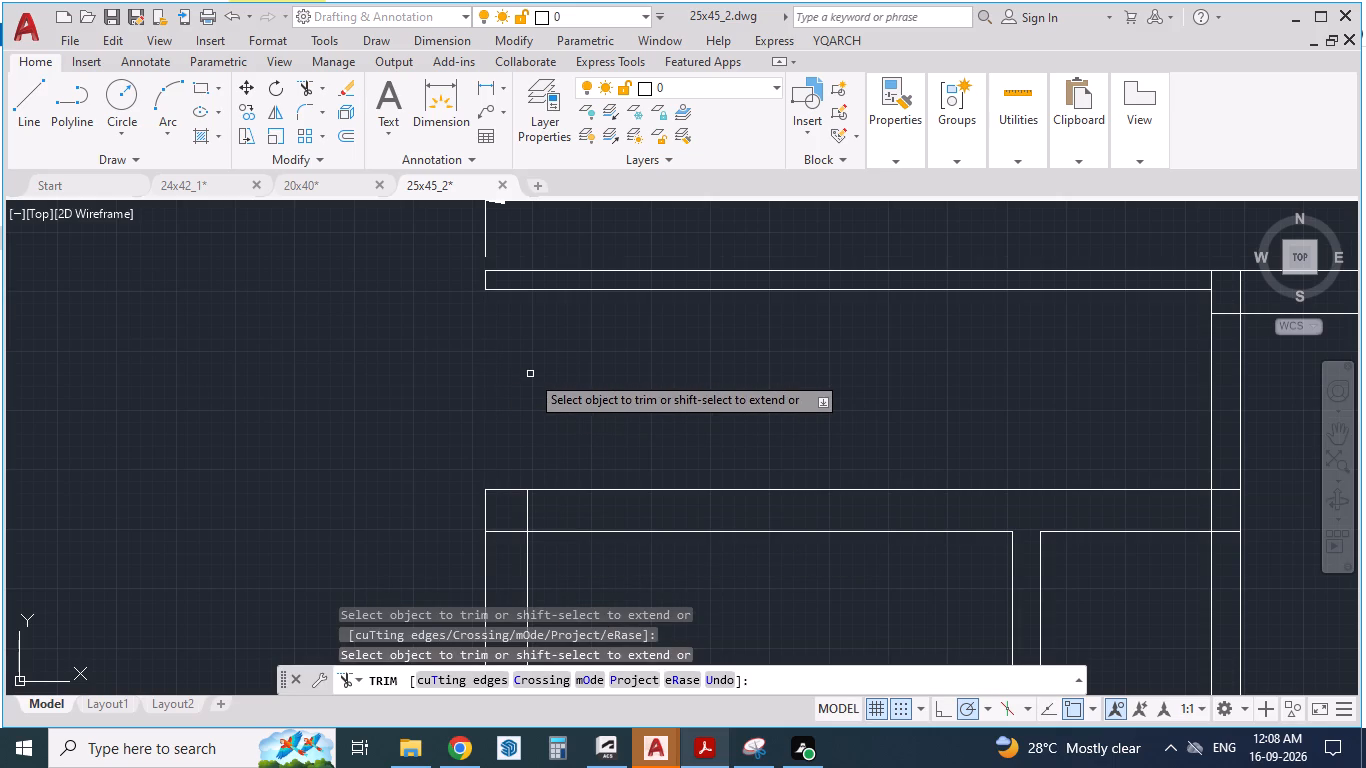
{"action": "key", "text": "Escape"}
{"action": "key", "text": "Escape"}
Draw a separate 3'-6" vertical line along the utility's west edge, from the inner north line to the kitchen's north wall.
{"action": "key", "text": "l"}
{"action": "key", "text": "Return"}
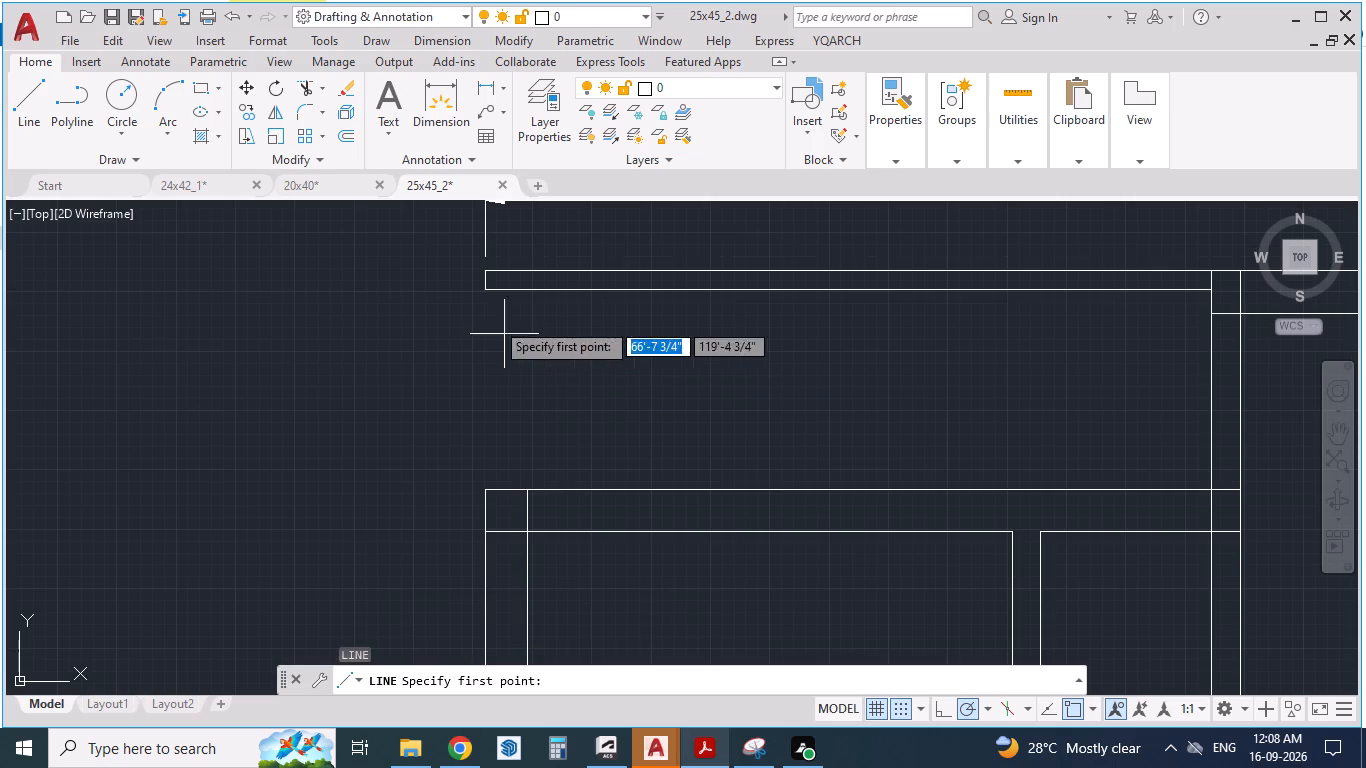
{"action": "left_click", "coordinate": [482, 294]}
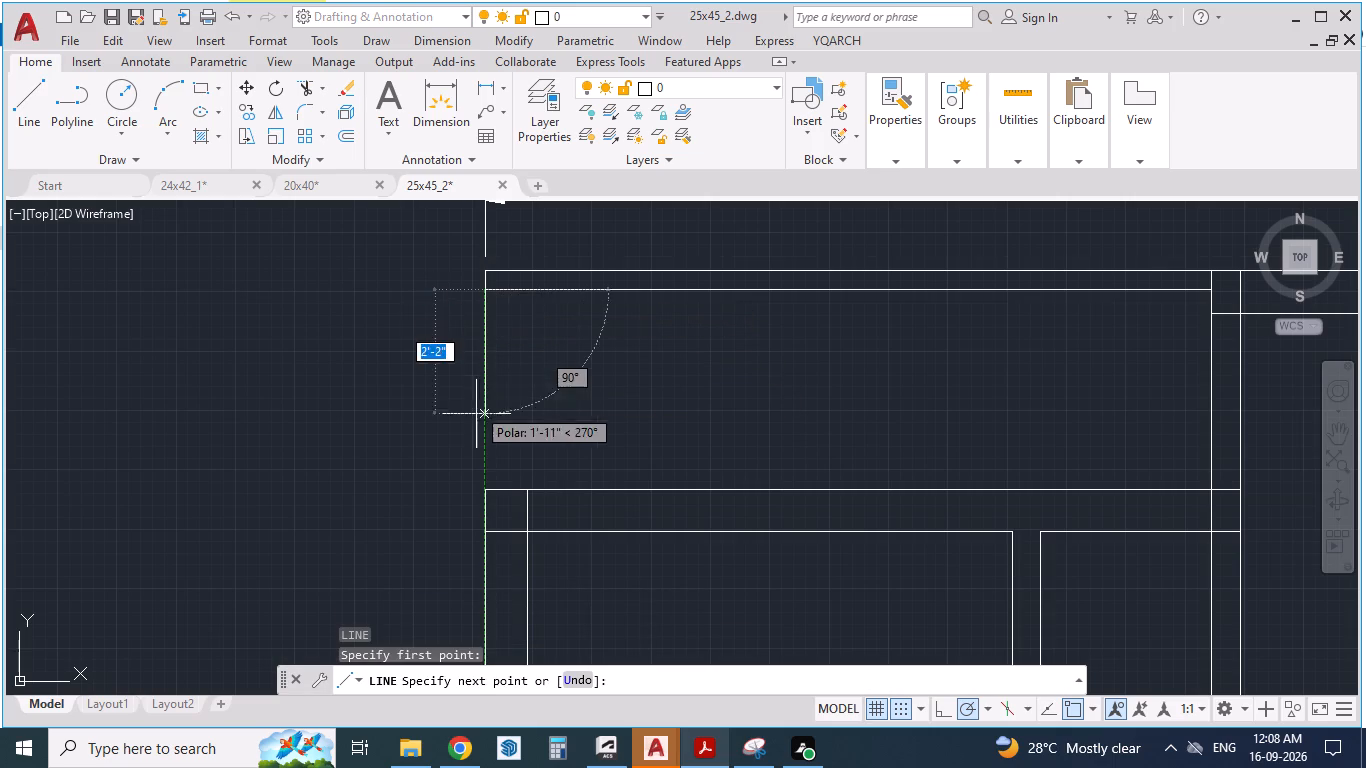
{"action": "left_click", "coordinate": [484, 490]}
{"action": "key", "text": "Return"}
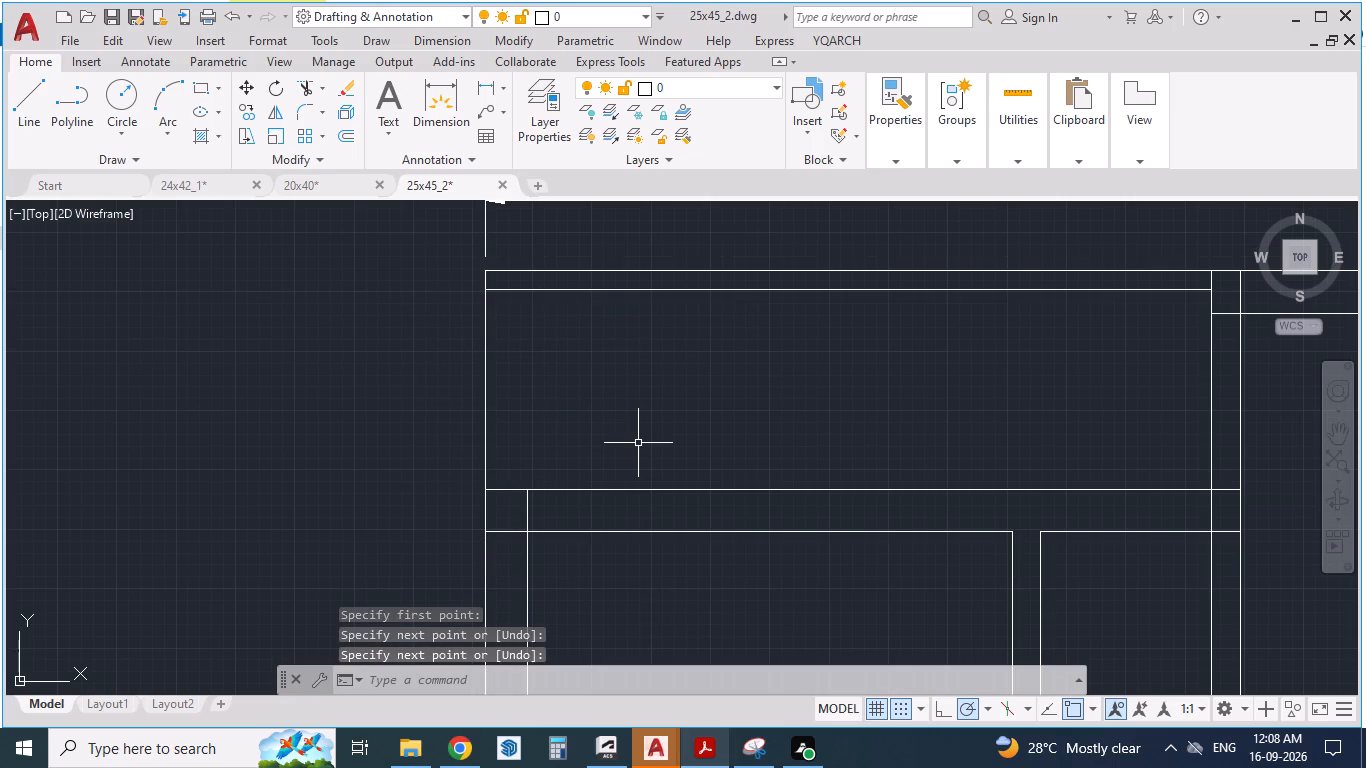
Offset the utility's west edge line 4" eastward into the utility.
{"action": "key", "text": "o"}
{"action": "key", "text": "Return"}
{"action": "type", "text": "4\""}
{"action": "key", "text": "Return"}
{"action": "left_click", "coordinate": [485, 391]}
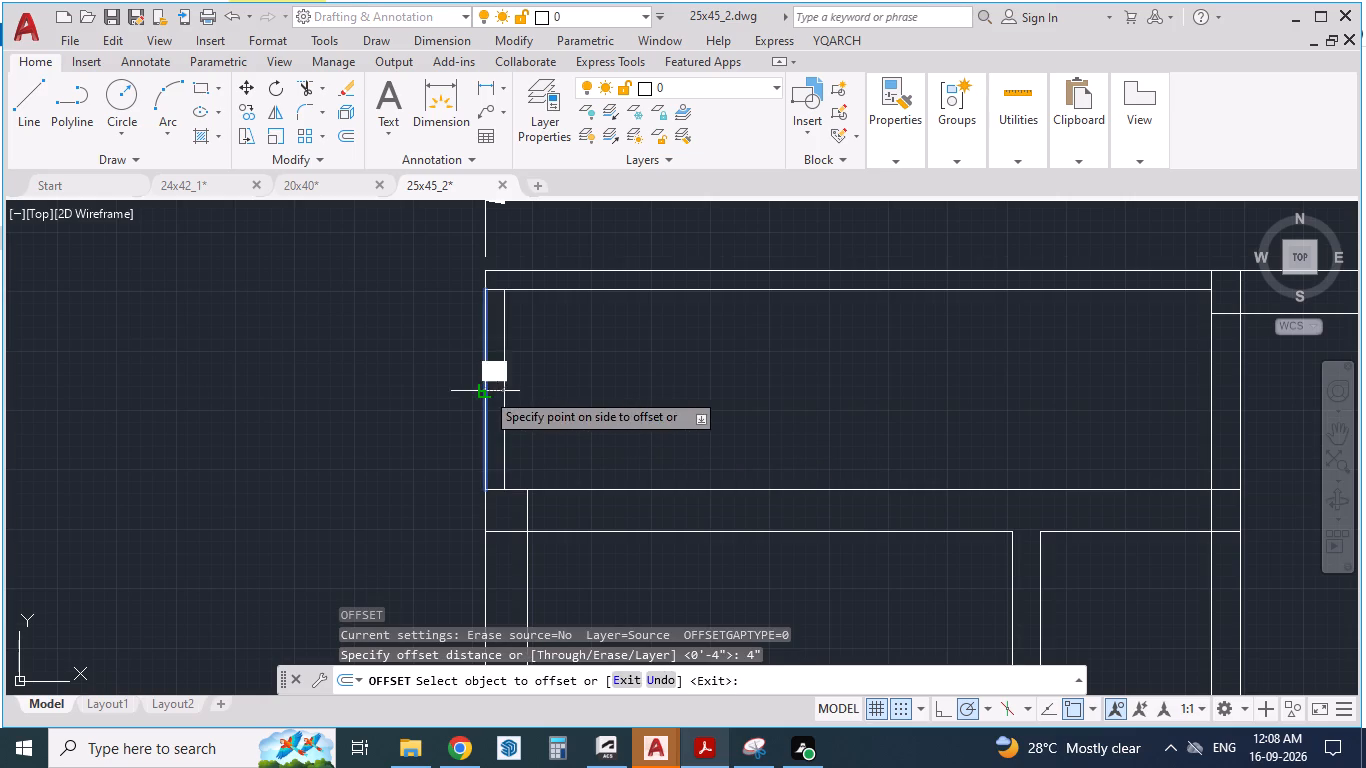
{"action": "left_click", "coordinate": [534, 384]}
{"action": "scroll", "coordinate": [496, 270], "scroll_direction": "up", "scroll_amount": 2}
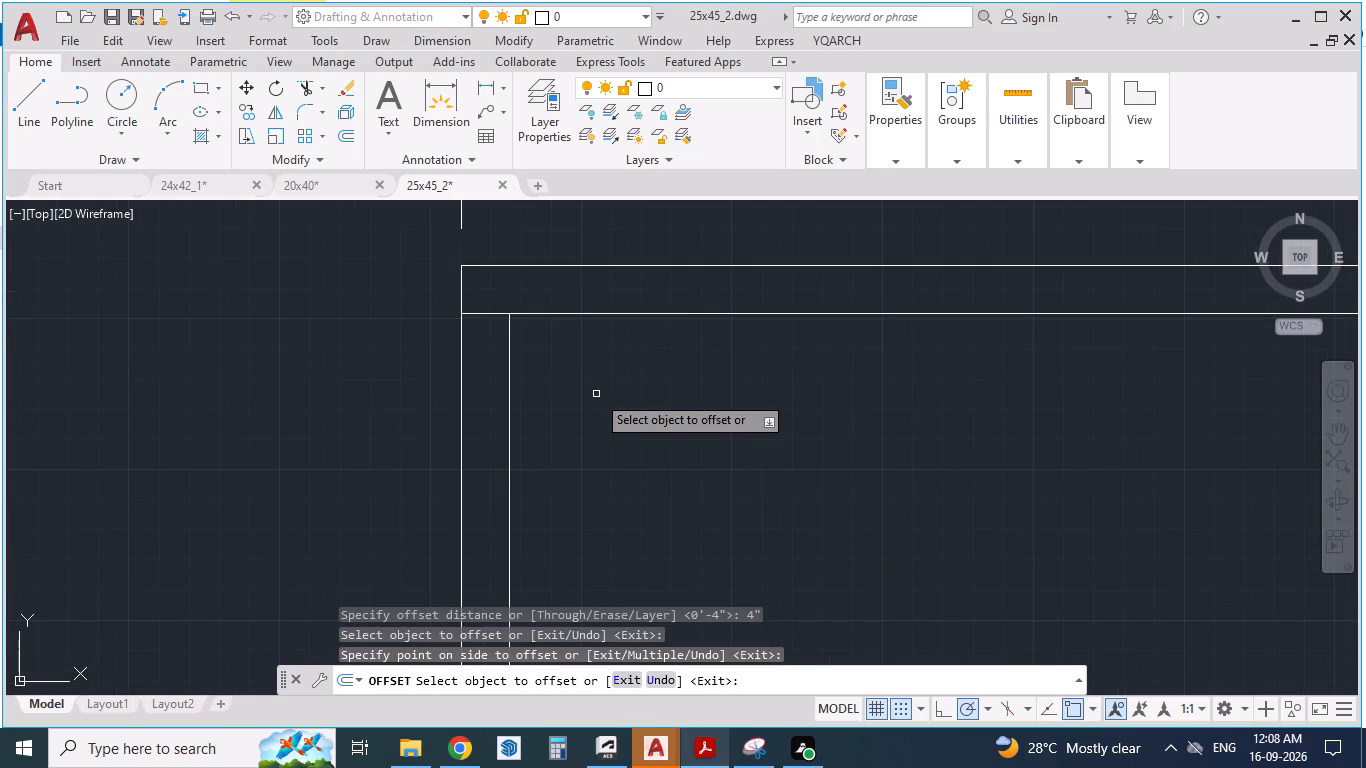
{"action": "key", "text": "Escape"}
{"action": "key", "text": "Escape"}
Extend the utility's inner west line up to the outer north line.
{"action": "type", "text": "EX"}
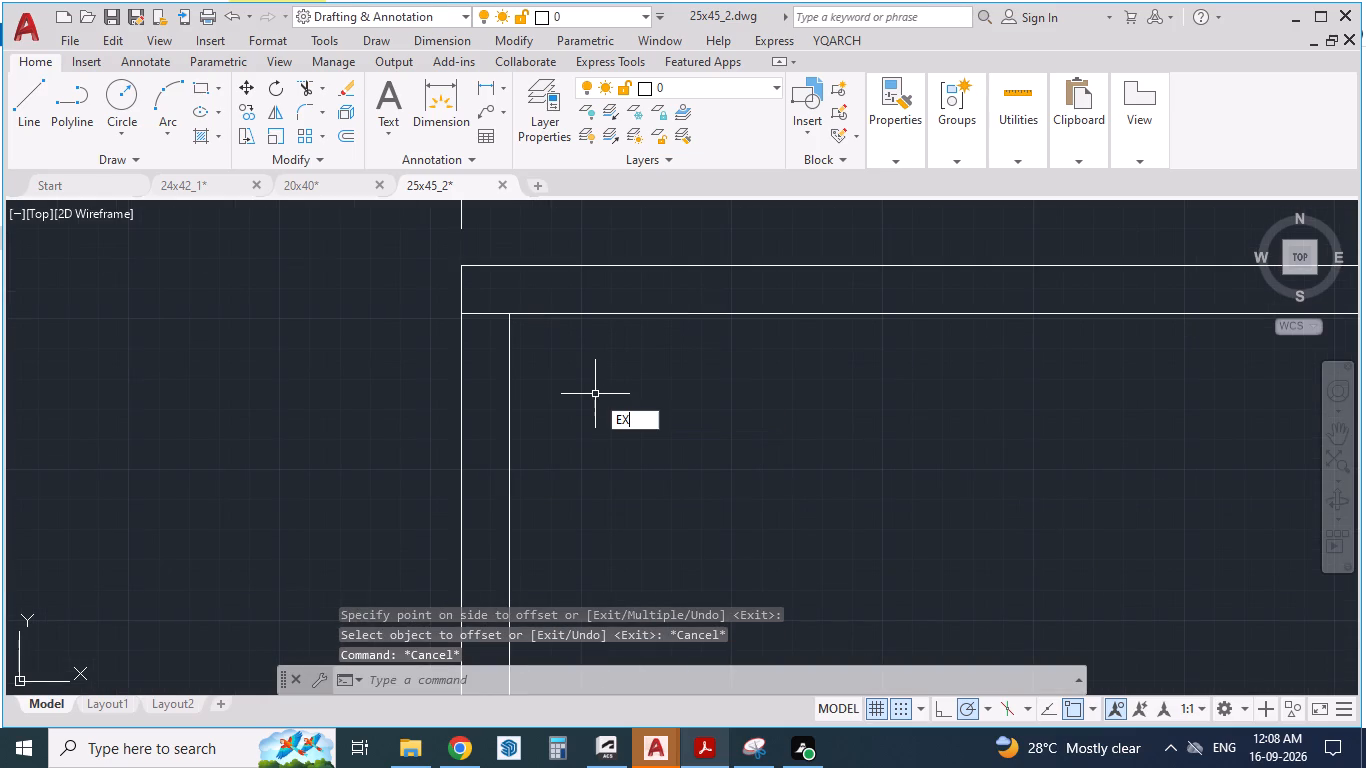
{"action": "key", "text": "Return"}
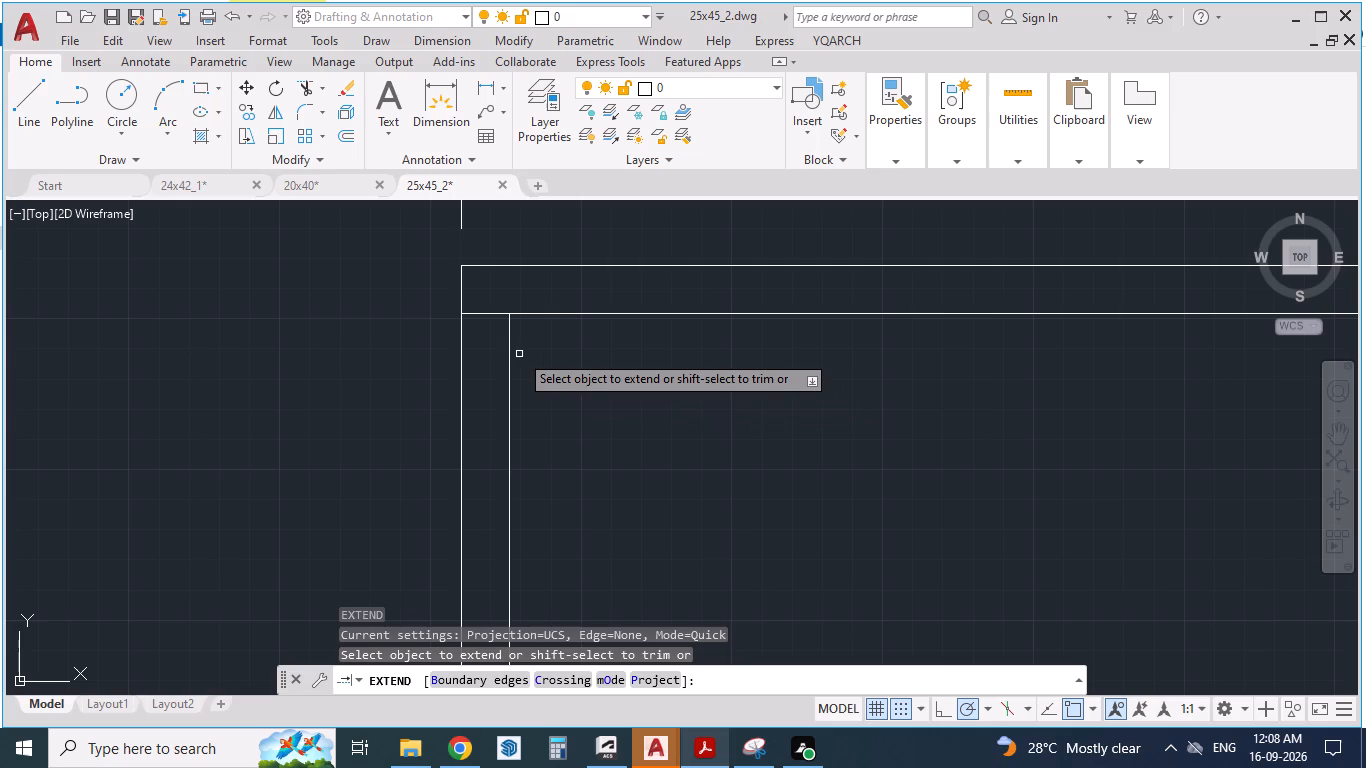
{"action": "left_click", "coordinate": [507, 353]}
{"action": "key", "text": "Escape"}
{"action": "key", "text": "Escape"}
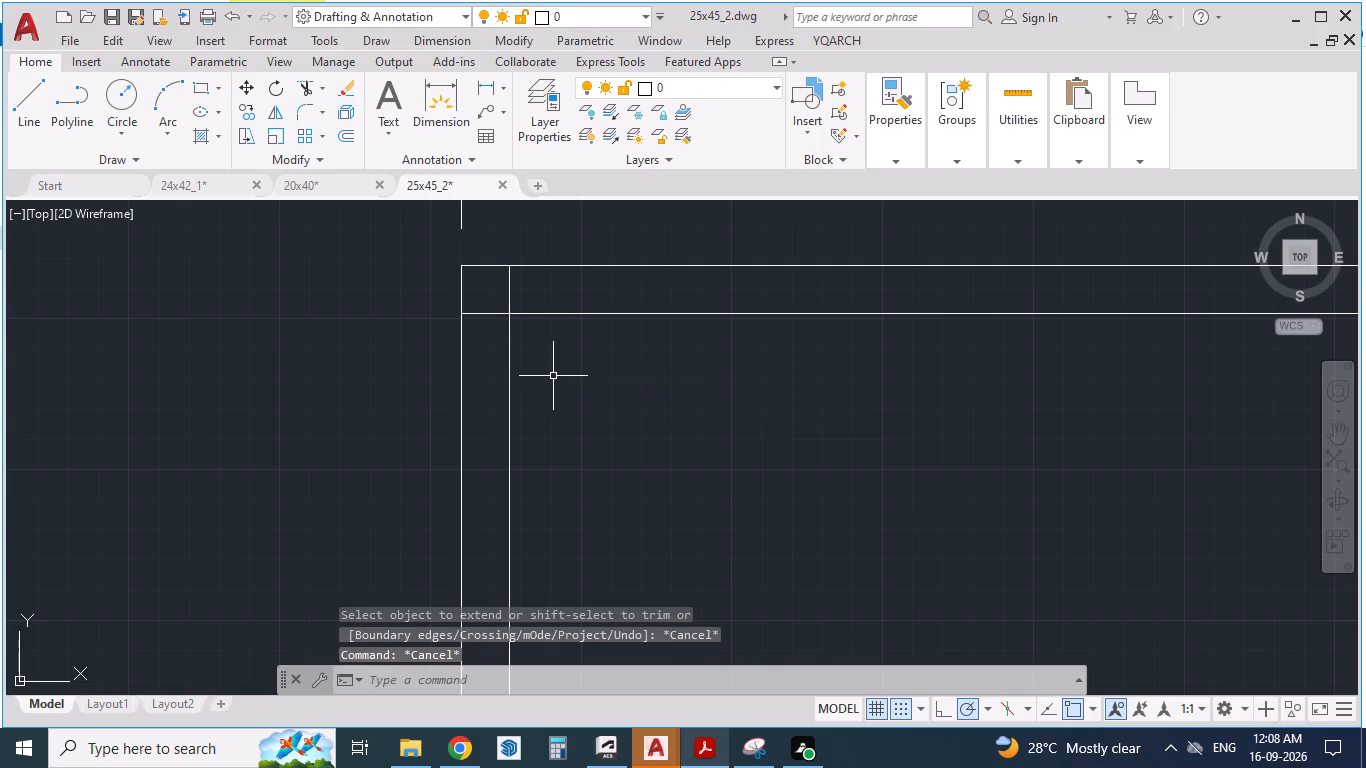
Trim the overlapping line ends at the utility's northwest corner so the inner north and west lines meet cleanly.
{"action": "type", "text": "TR"}
{"action": "key", "text": "Return"}
{"action": "scroll", "coordinate": [508, 290], "scroll_direction": "up", "scroll_amount": 1}
{"action": "left_click_drag", "start_coordinate": [530, 287], "coordinate": [472, 353]}
{"action": "scroll", "coordinate": [472, 345], "scroll_direction": "down", "scroll_amount": 2}
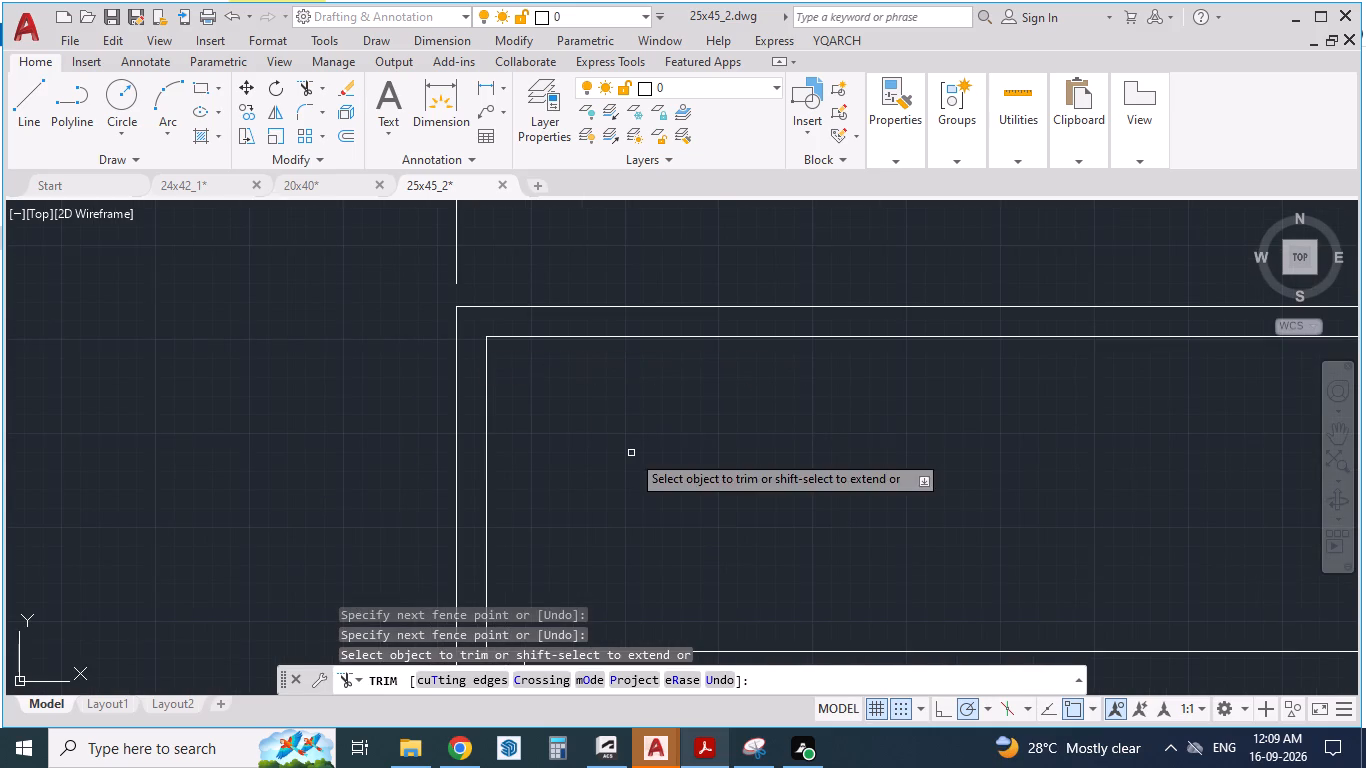
{"action": "key", "text": "Escape"}
{"action": "scroll", "coordinate": [491, 324], "scroll_direction": "down", "scroll_amount": 2}
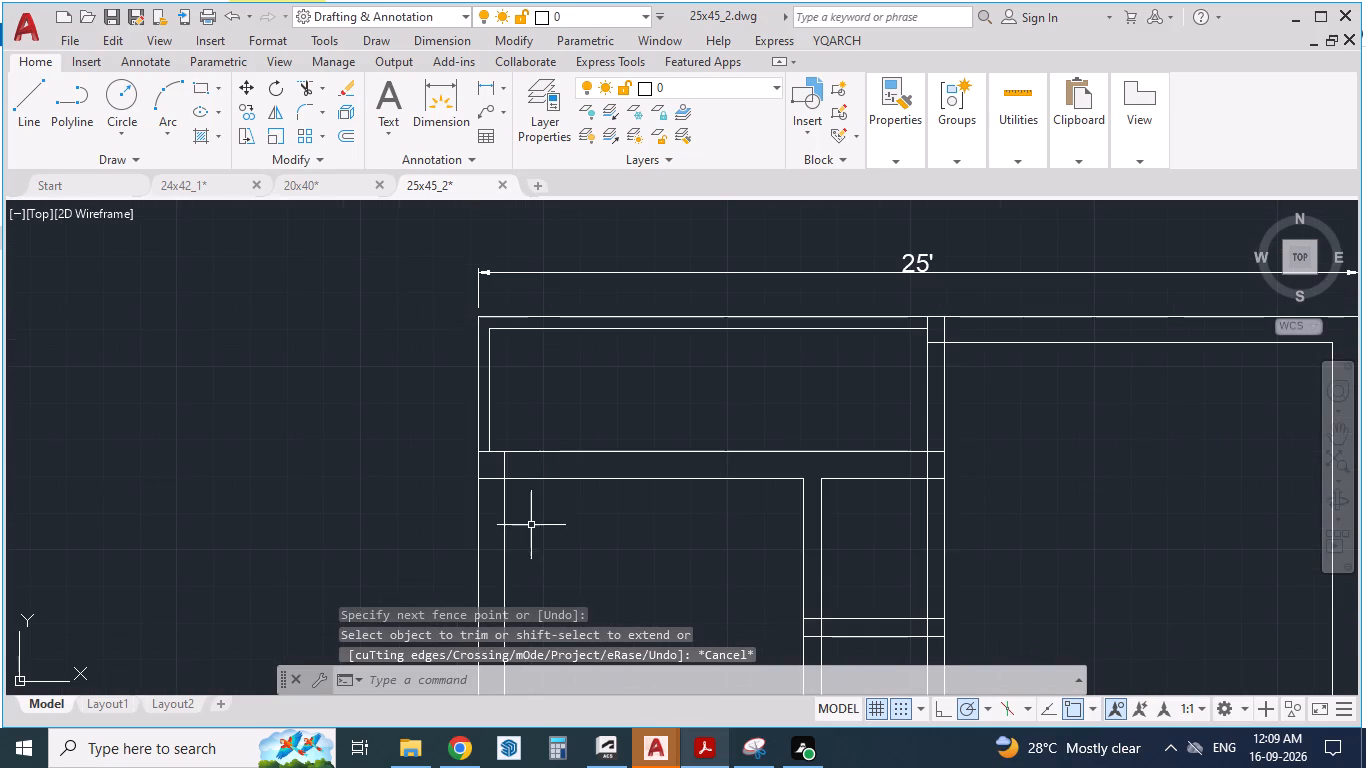
Check the PDF reference plan for the layout and dimensions of the rooms south of Bedroom-1, and return to the 25x45_2 drawing.
{"action": "left_click", "coordinate": [705, 746]}
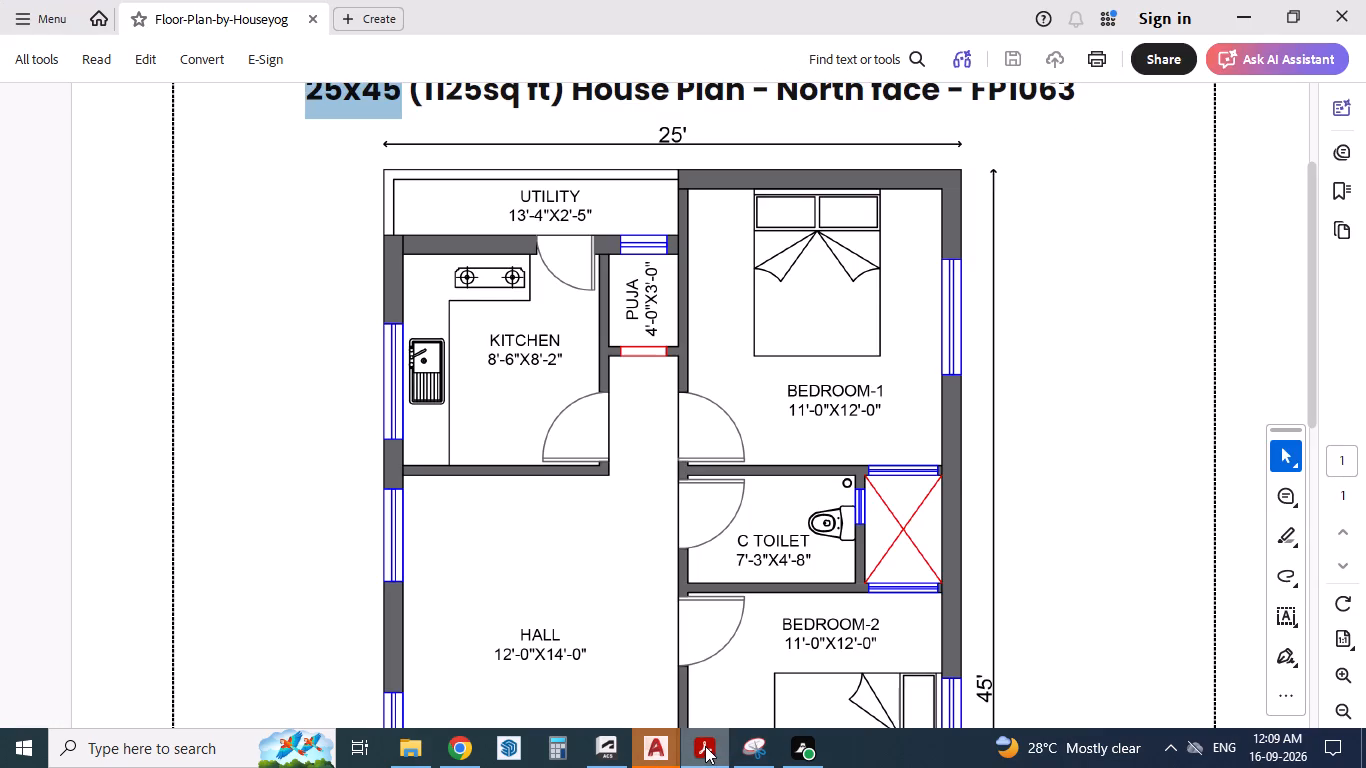
{"action": "left_click", "coordinate": [705, 746]}
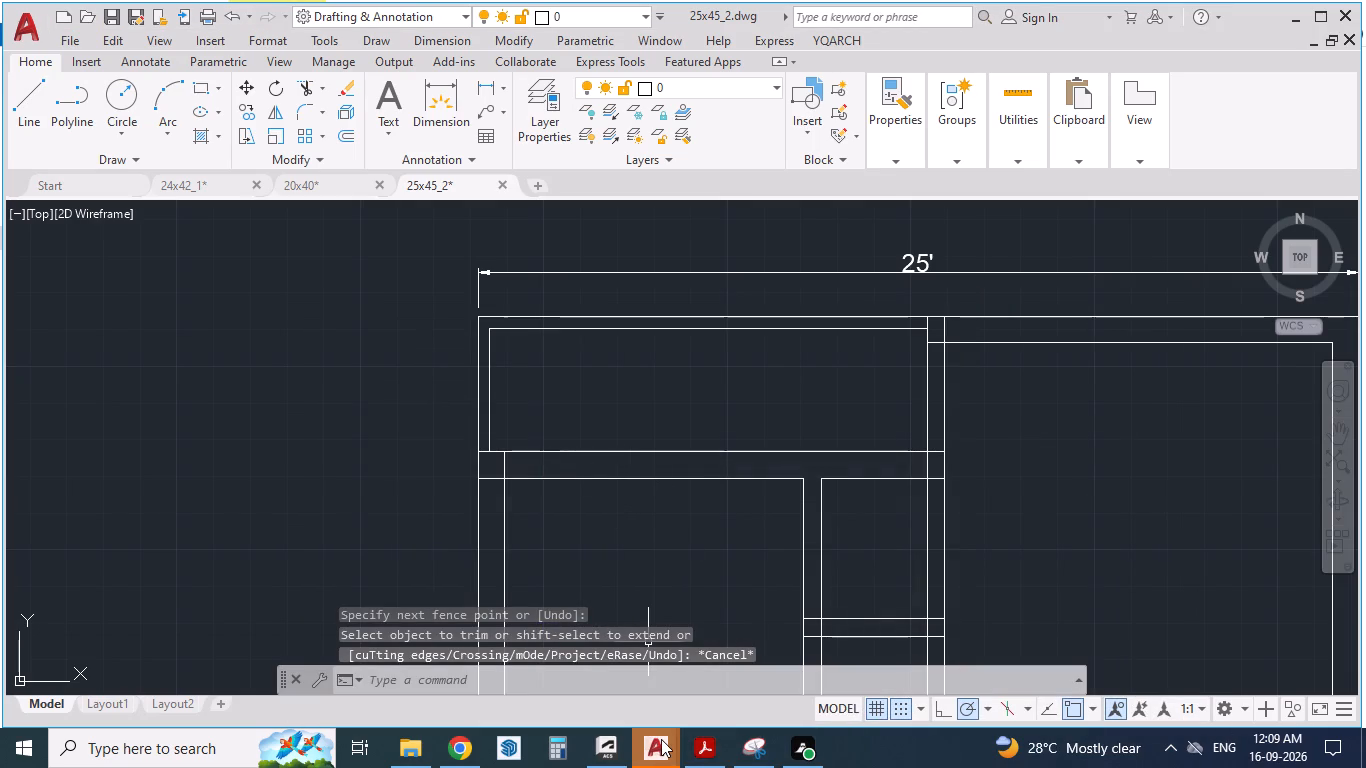
{"action": "left_click", "coordinate": [705, 740]}
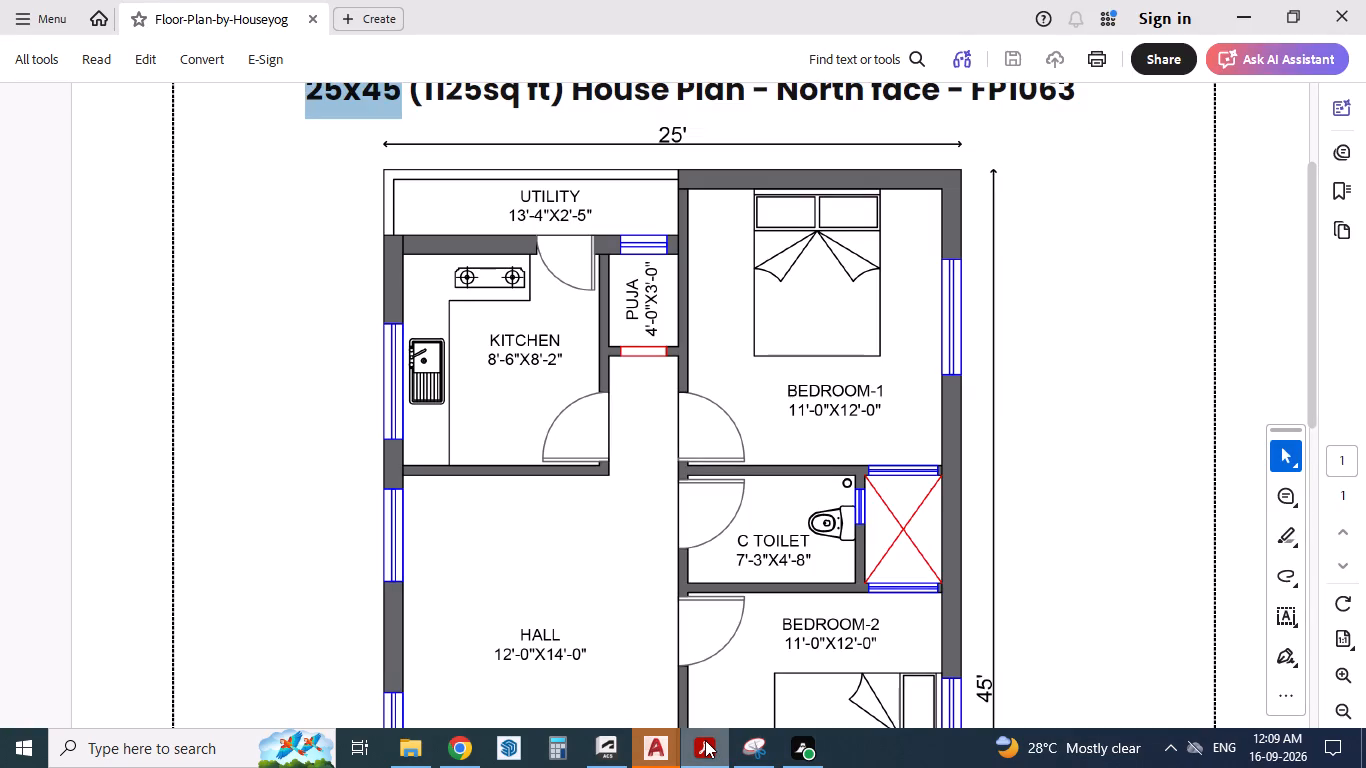
{"action": "left_click", "coordinate": [705, 740]}
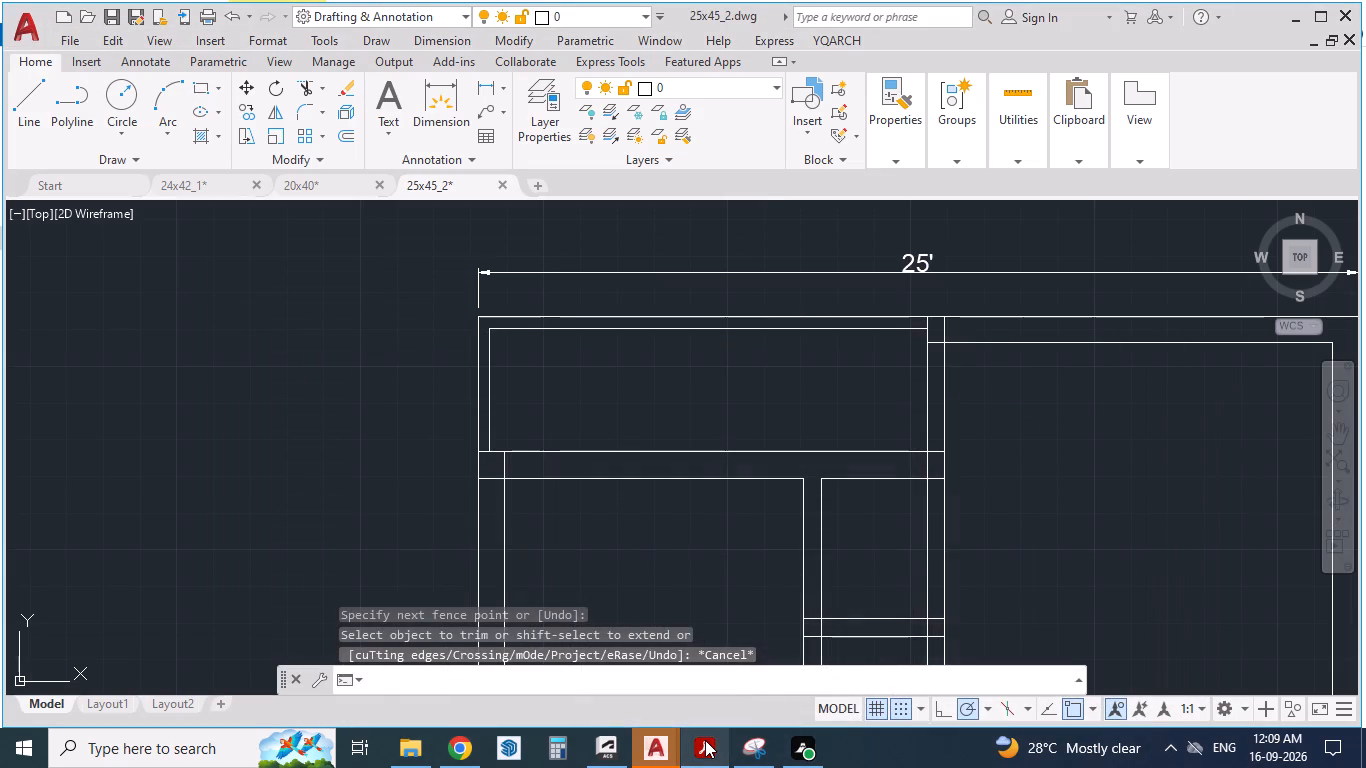
{"action": "left_click", "coordinate": [705, 740]}
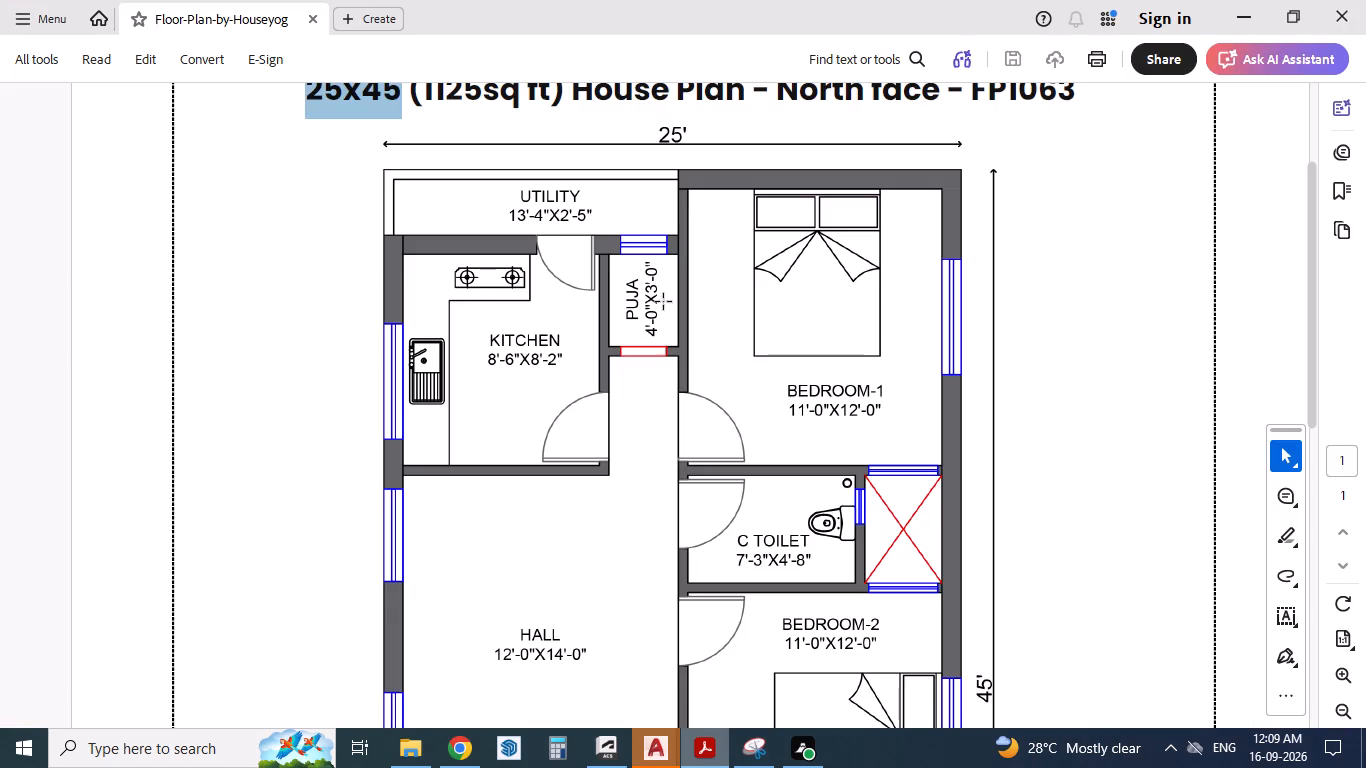
{"action": "scroll", "coordinate": [752, 349], "scroll_direction": "down", "scroll_amount": 1}
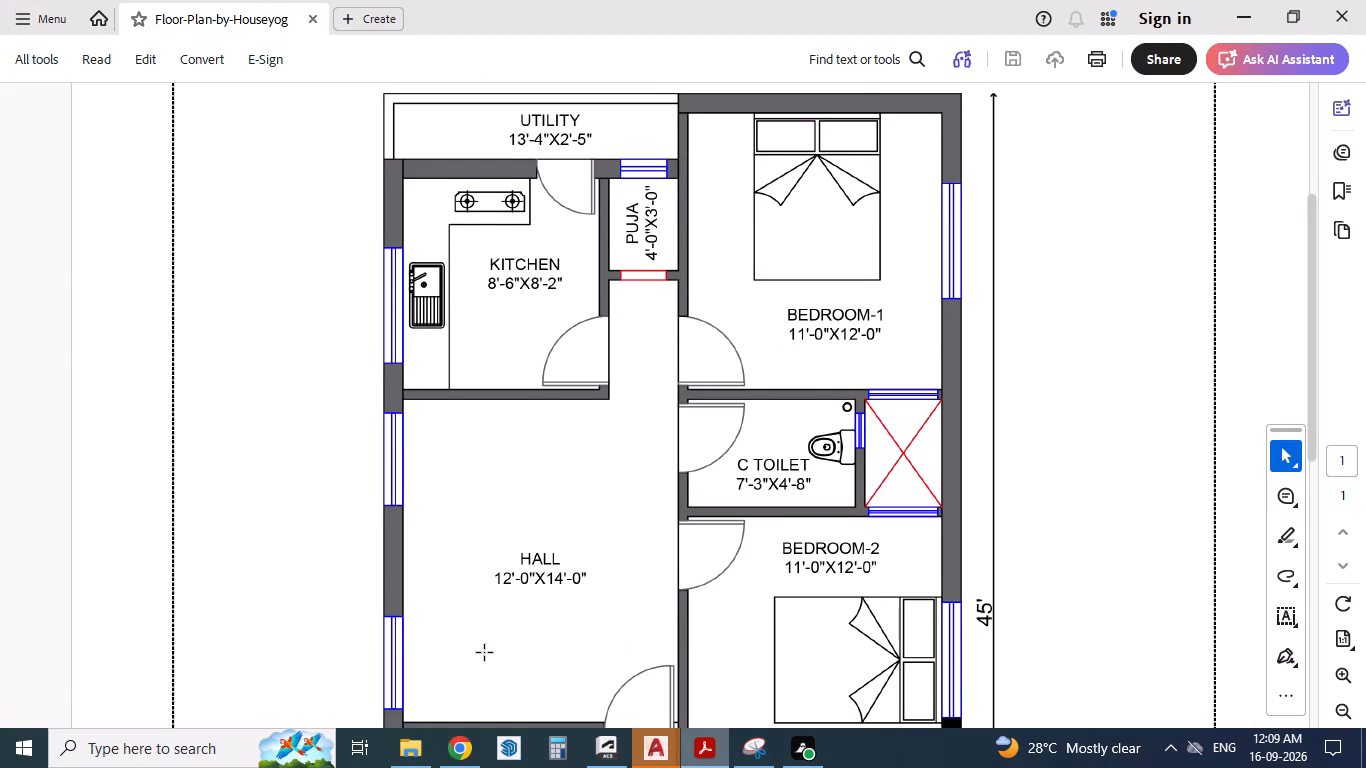
{"action": "scroll", "coordinate": [628, 344], "scroll_direction": "down", "scroll_amount": 3}
{"action": "scroll", "coordinate": [628, 344], "scroll_direction": "up", "scroll_amount": 3}
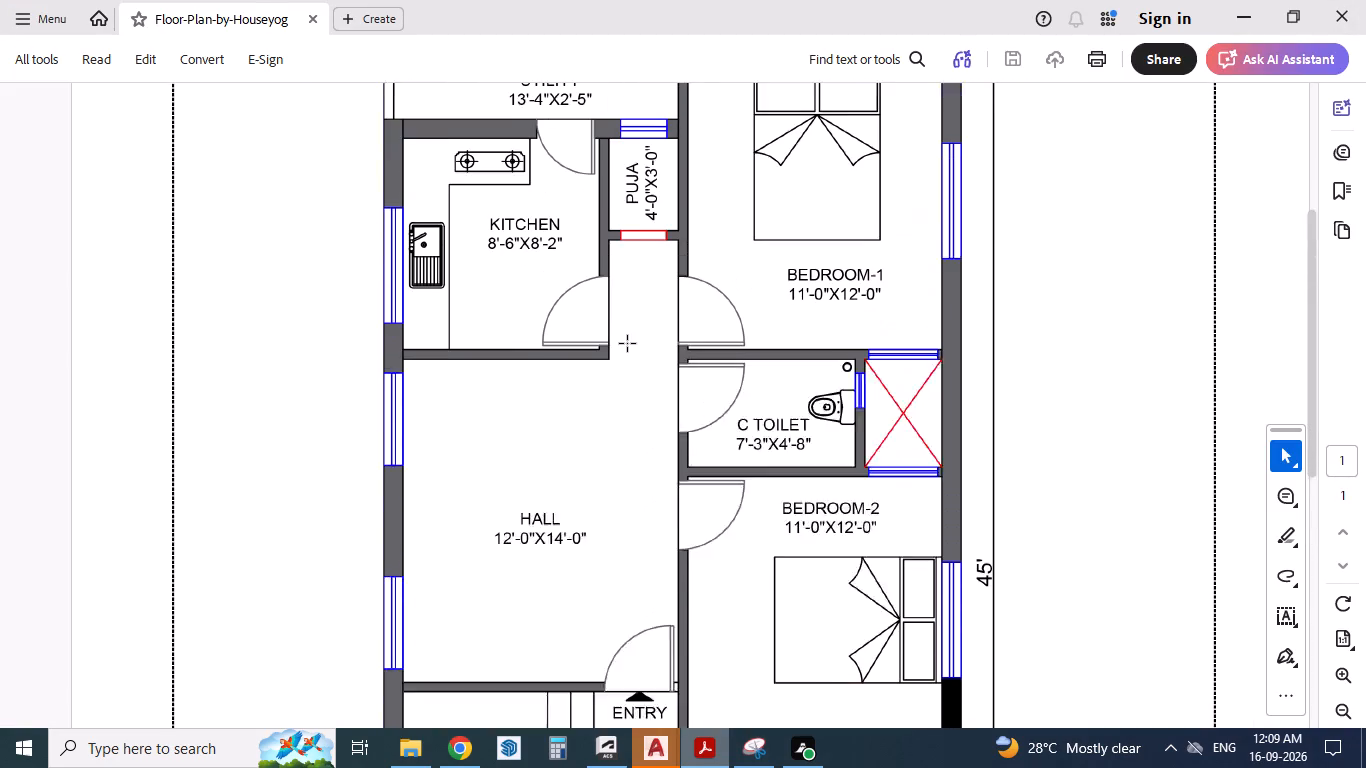
{"action": "scroll", "coordinate": [657, 347], "scroll_direction": "down", "scroll_amount": 2}
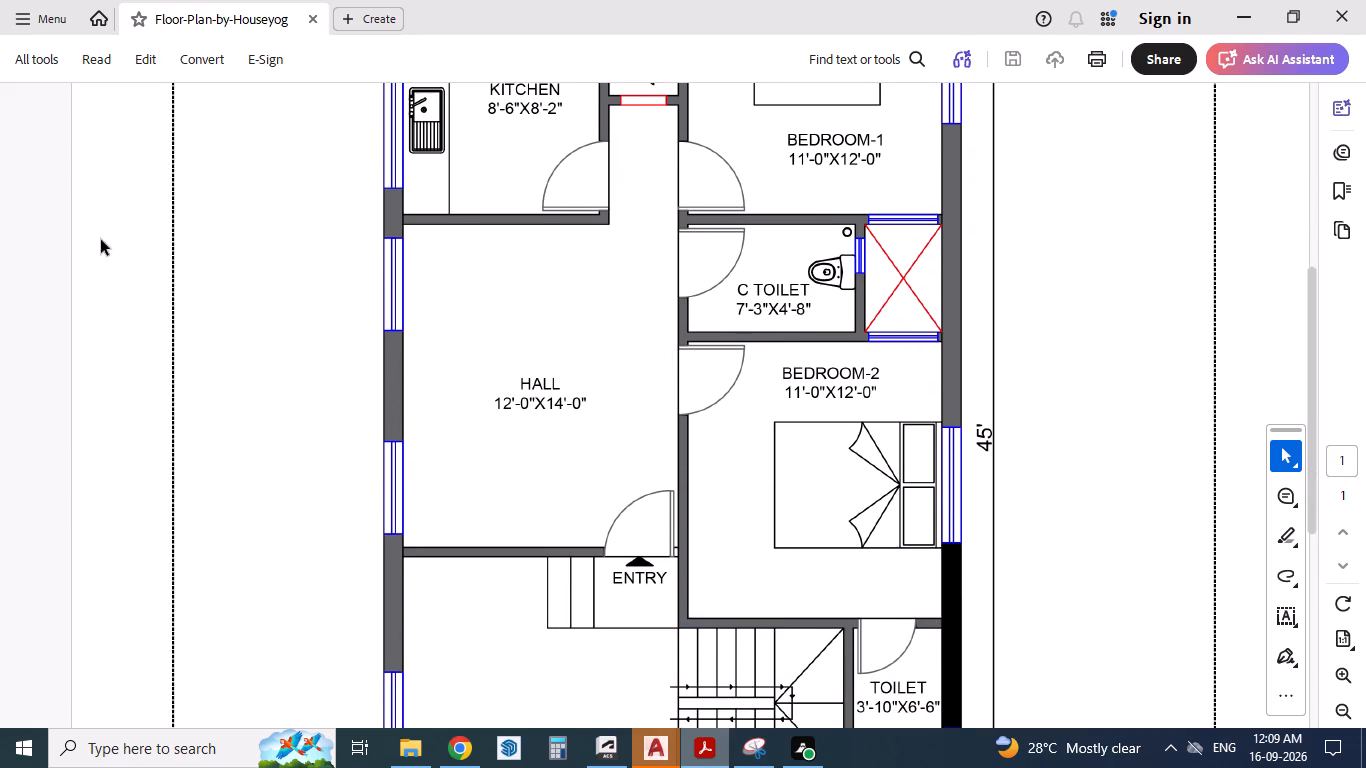
{"action": "left_click", "coordinate": [654, 746]}
{"action": "left_click", "coordinate": [656, 685]}
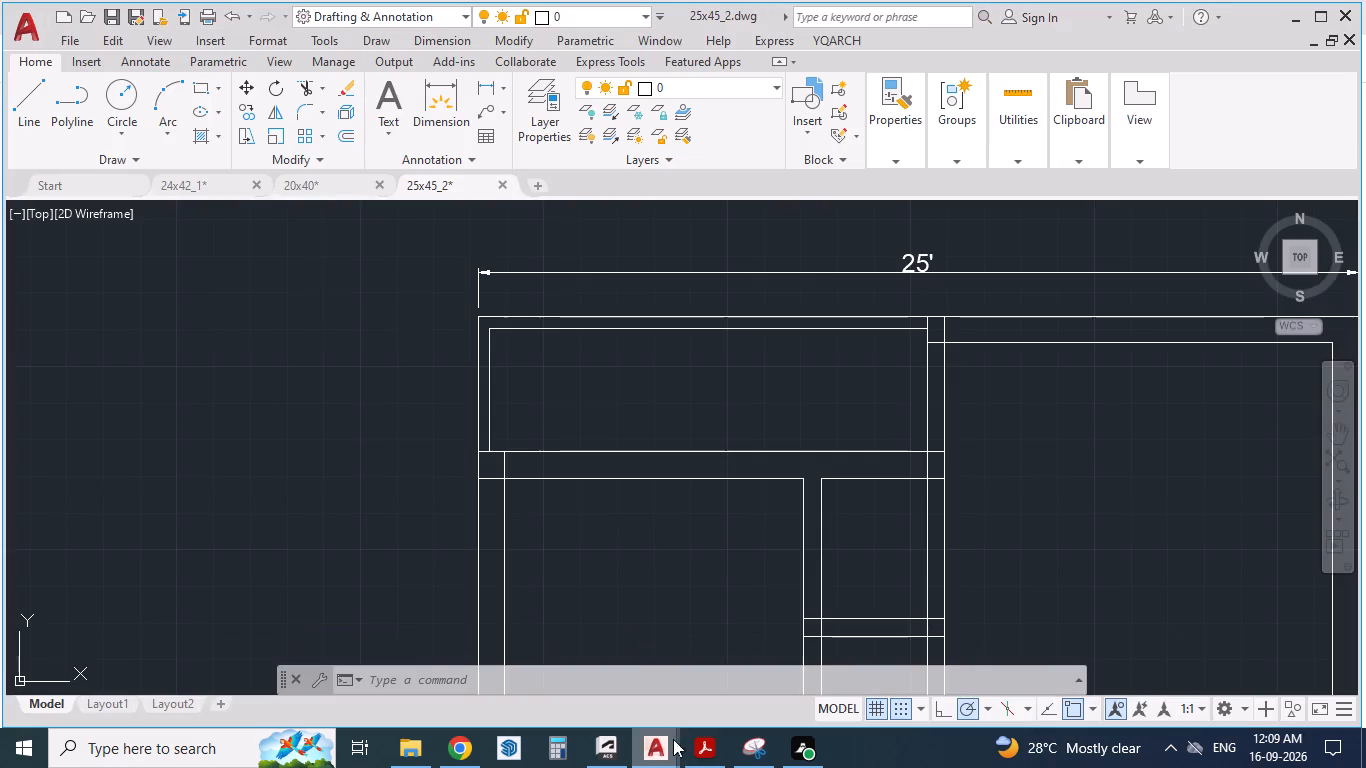
{"action": "left_click", "coordinate": [659, 754]}
{"action": "left_click", "coordinate": [861, 702]}
Offset the lower line of Bedroom-1's south wall 4'8" southward for the C toilet's depth.
{"action": "scroll", "coordinate": [820, 385], "scroll_direction": "down", "scroll_amount": 2}
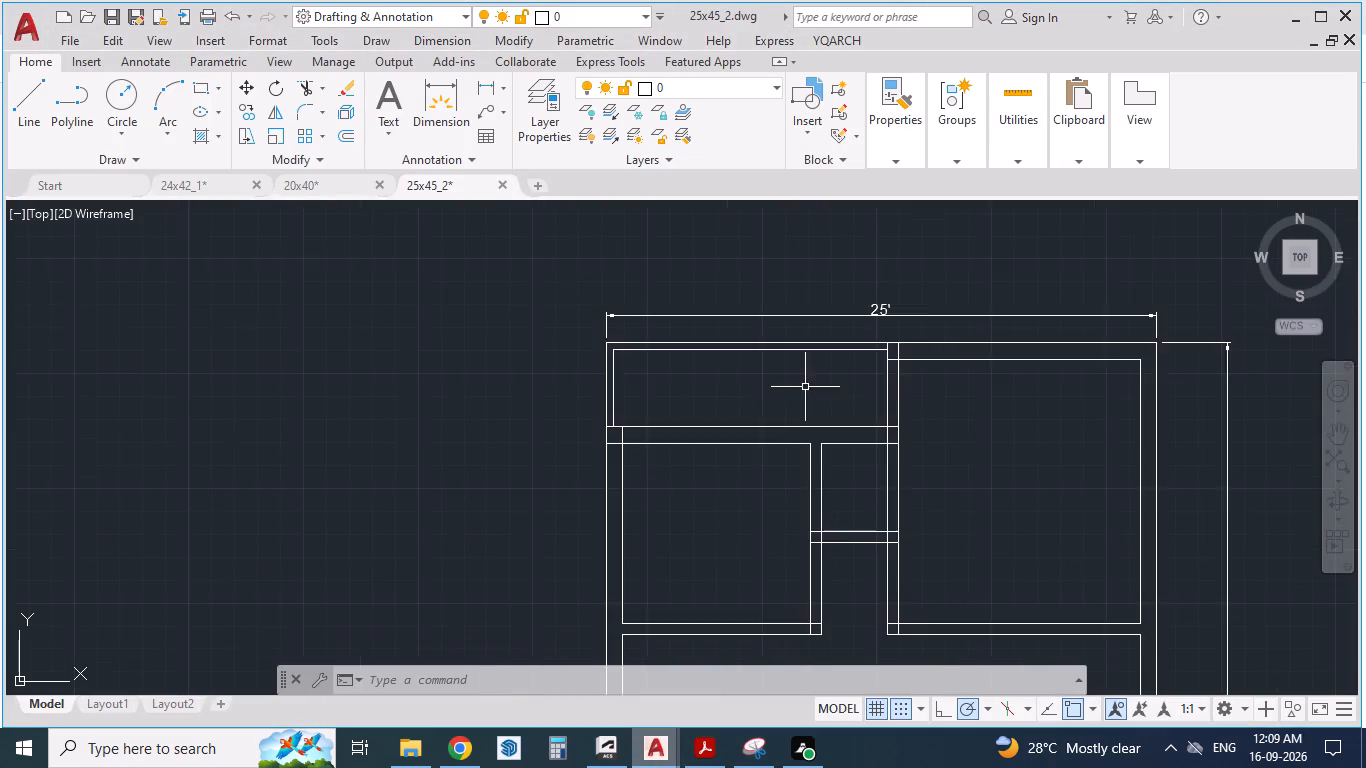
{"action": "scroll", "coordinate": [805, 387], "scroll_direction": "down", "scroll_amount": 2}
{"action": "scroll", "coordinate": [916, 559], "scroll_direction": "up", "scroll_amount": 3}
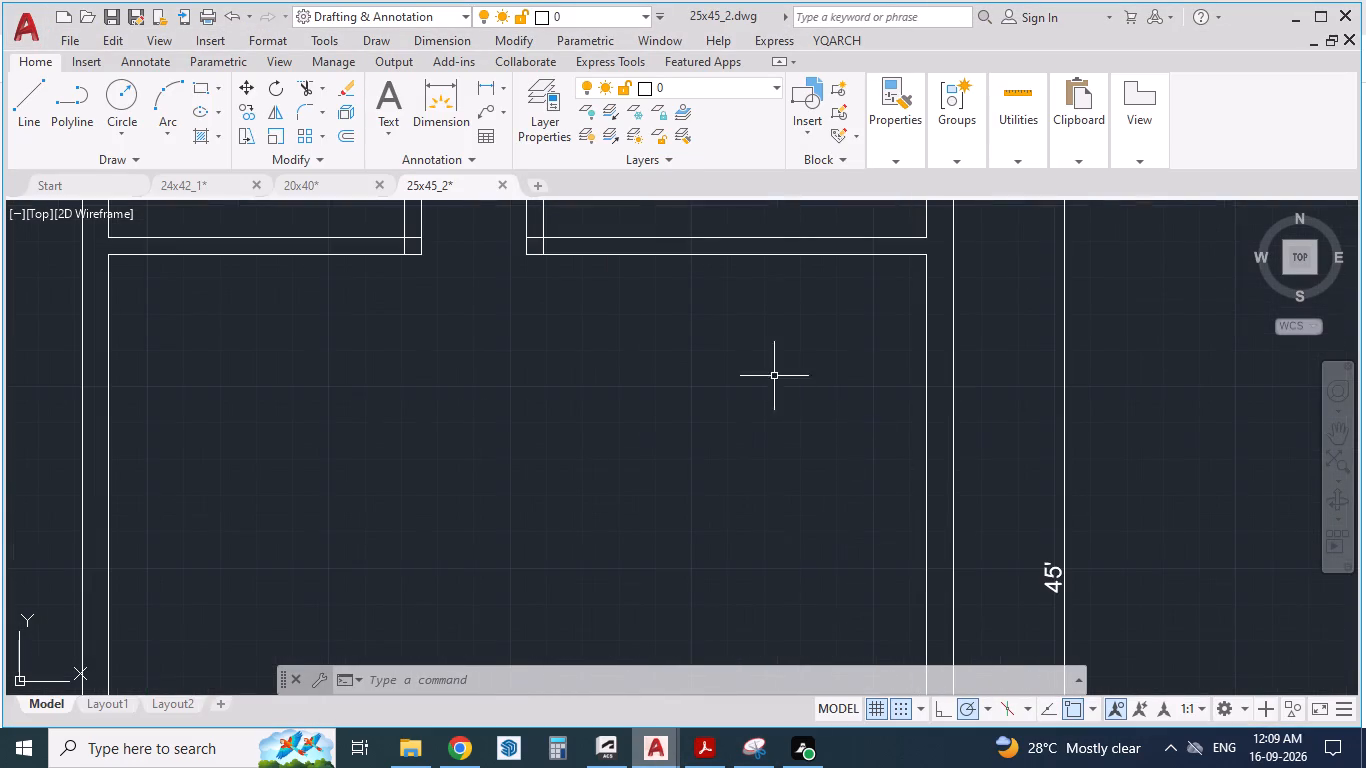
{"action": "key", "text": "o"}
{"action": "key", "text": "Return"}
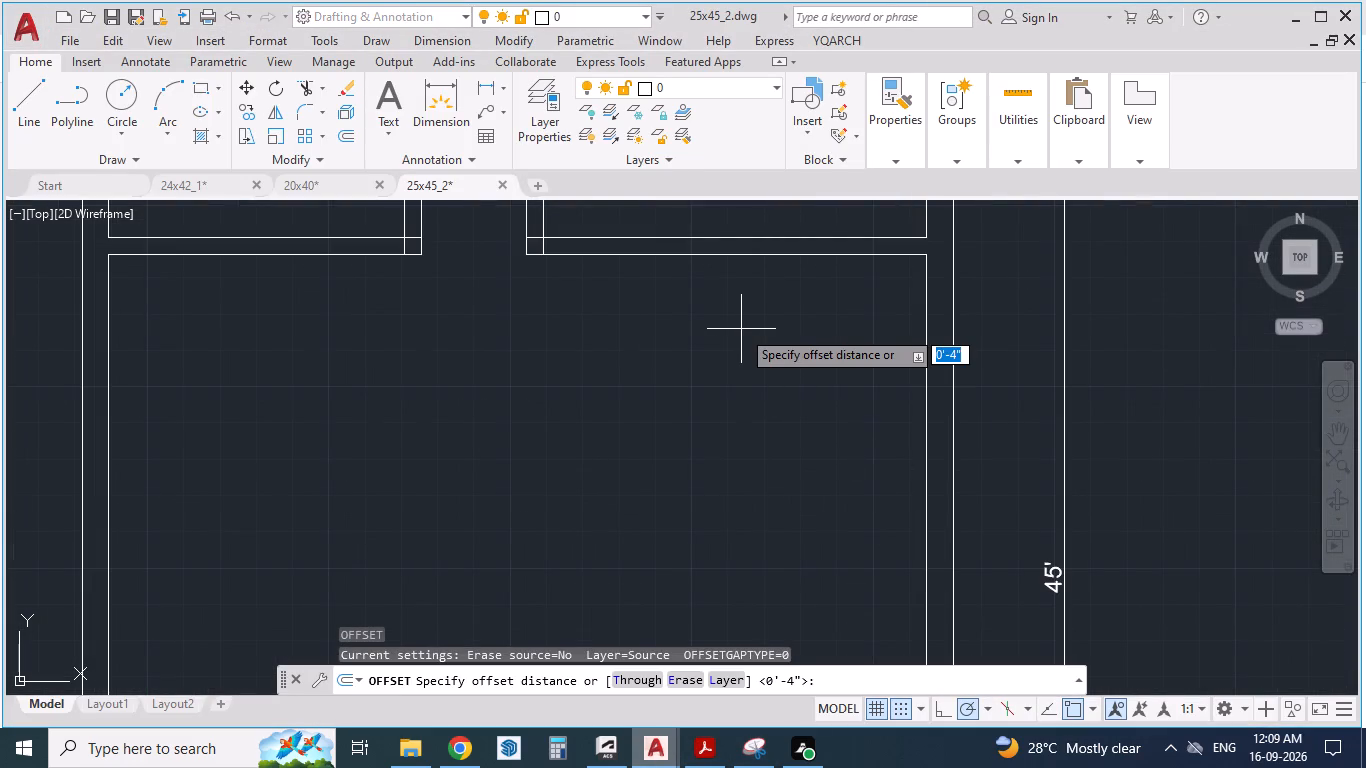
{"action": "type", "text": "4'8\""}
{"action": "key", "text": "Return"}
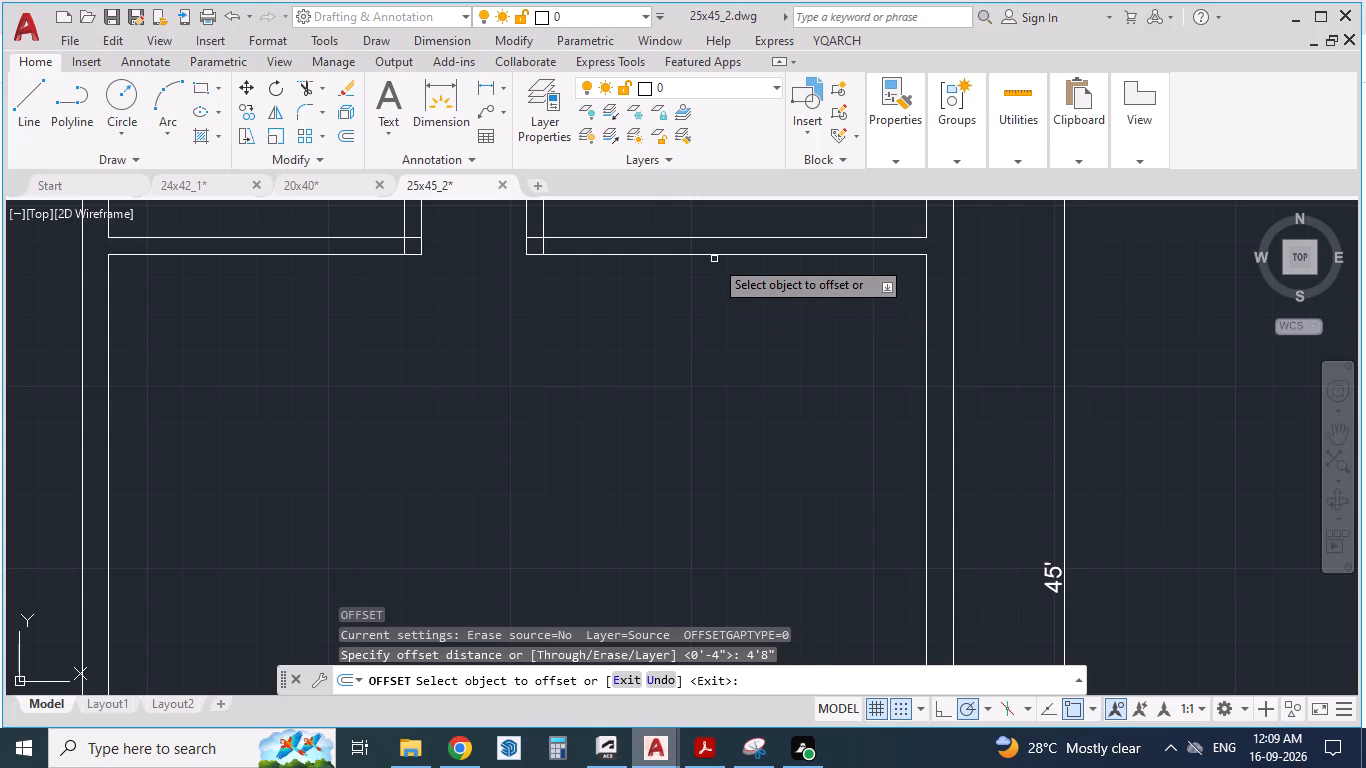
{"action": "left_click", "coordinate": [707, 254]}
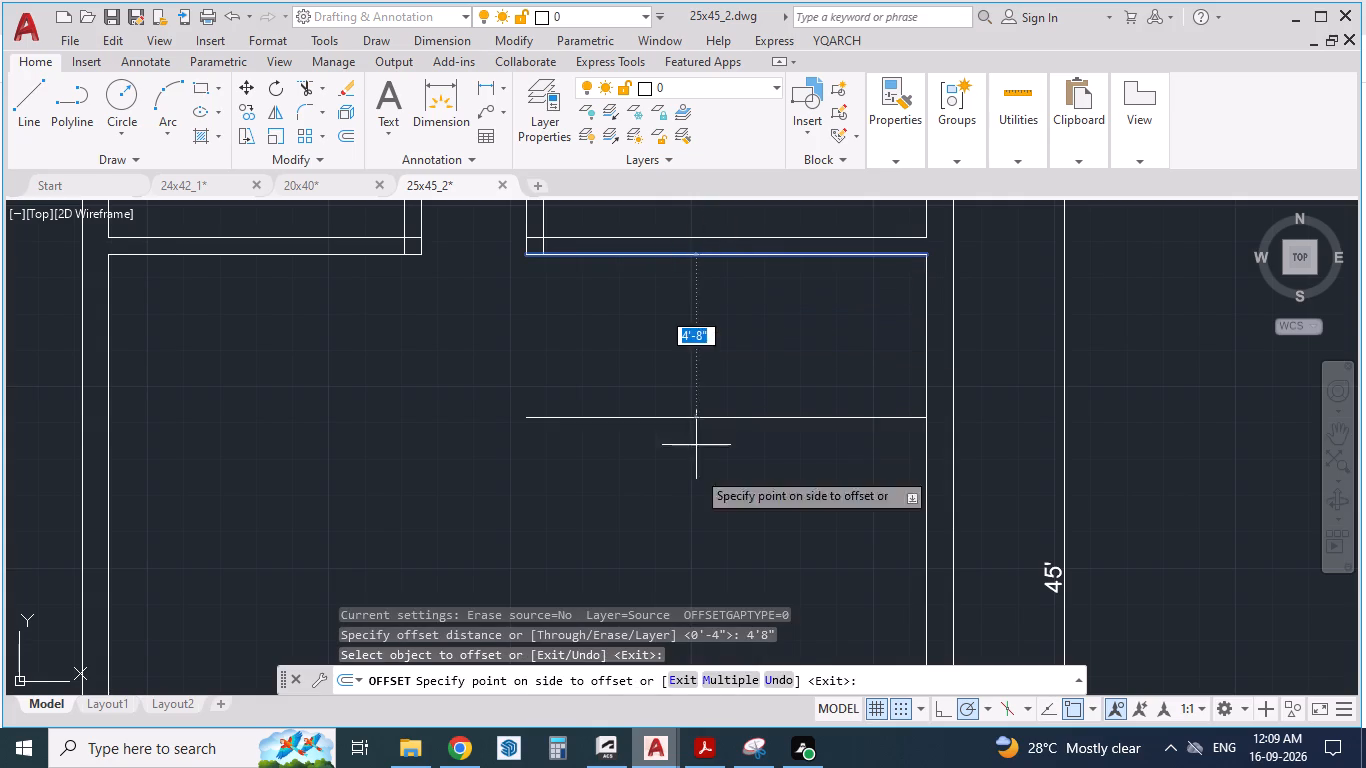
{"action": "left_click", "coordinate": [681, 530]}
Offset the new C toilet line 6" southward to form the toilet's south wall.
{"action": "left_click", "coordinate": [692, 418]}
{"action": "key", "text": "6"}
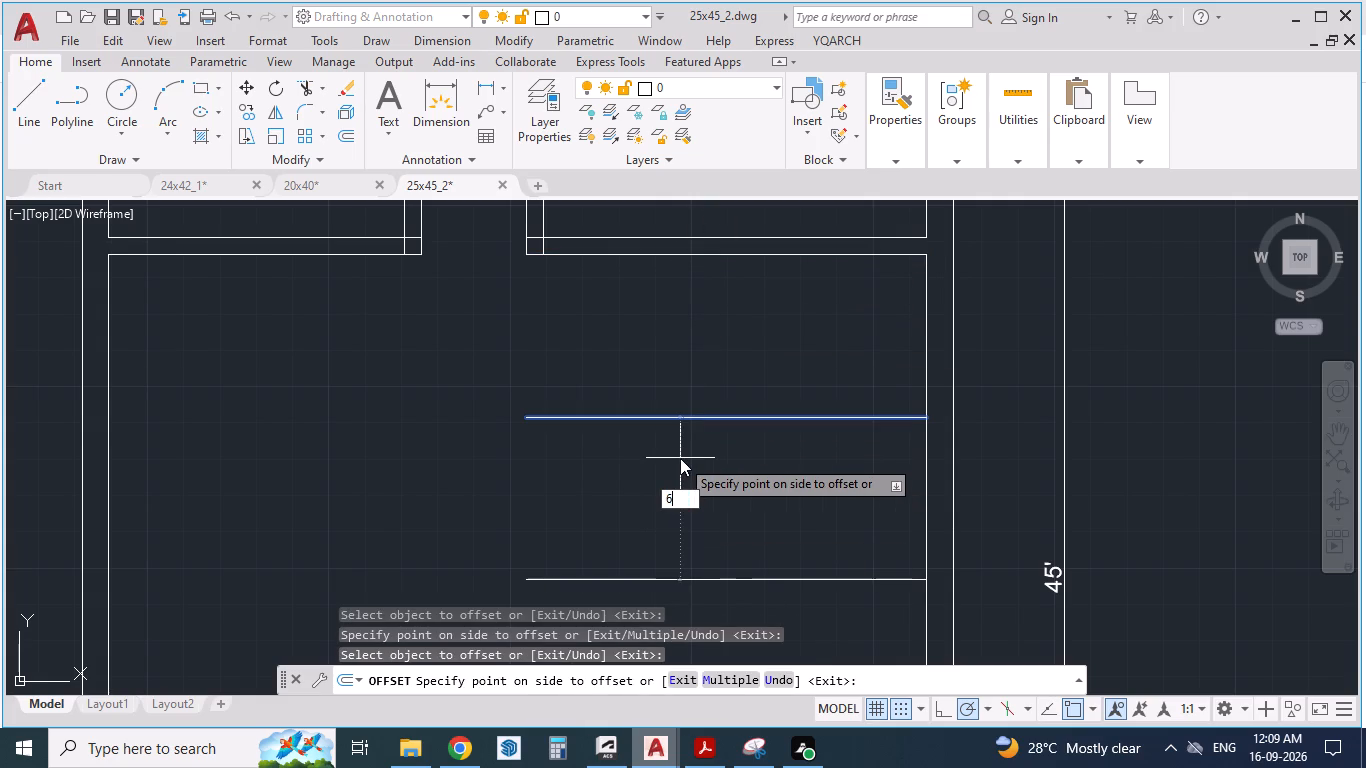
{"action": "key", "text": "shift+quotedbl"}
{"action": "key", "text": "Return"}
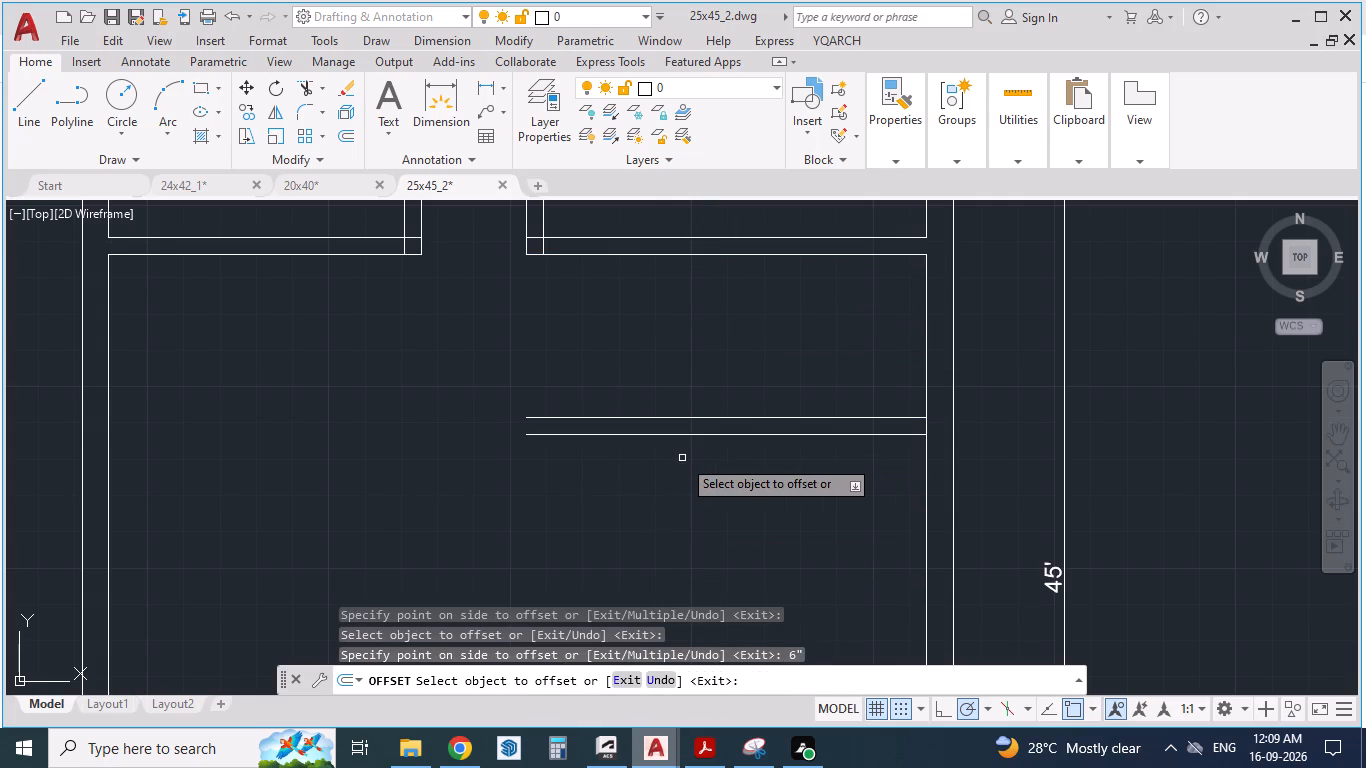
{"action": "left_click", "coordinate": [706, 751]}
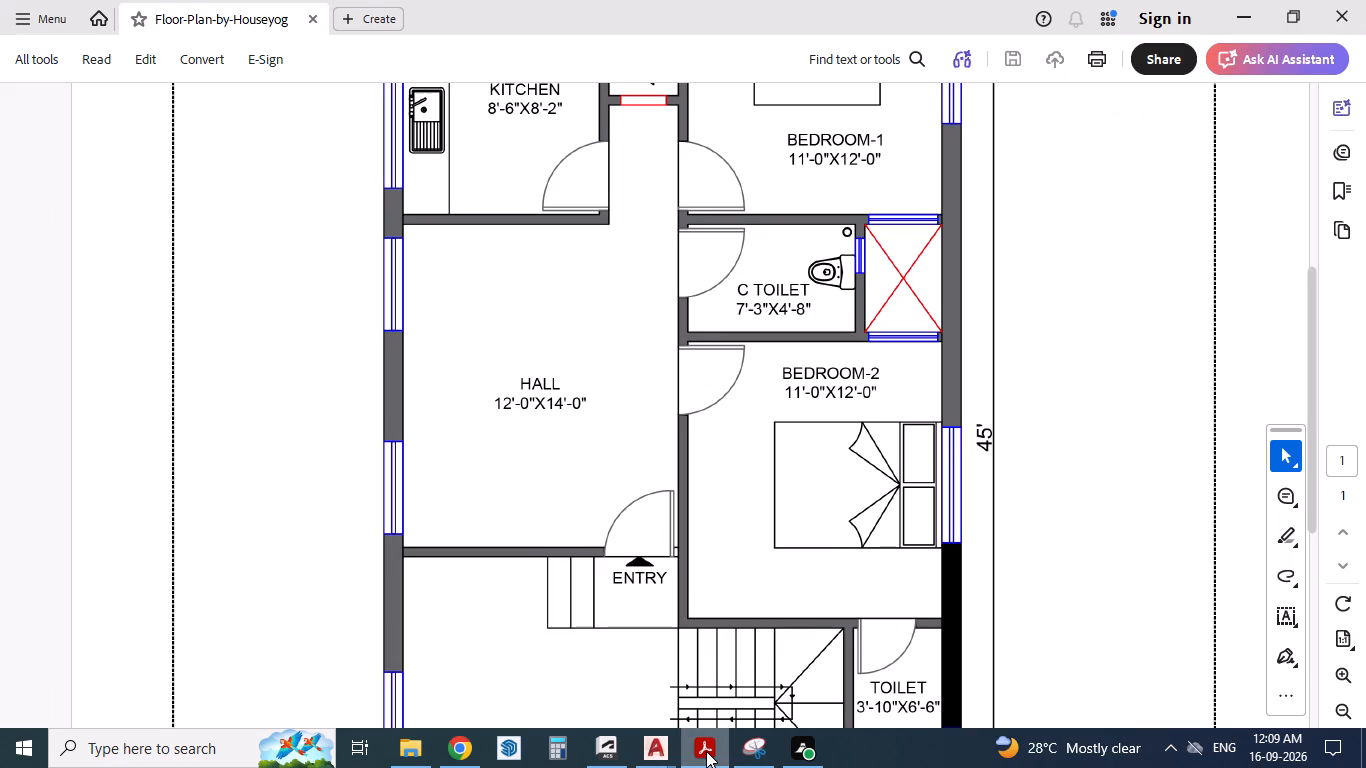
{"action": "left_click", "coordinate": [706, 751]}
{"action": "scroll", "coordinate": [692, 524], "scroll_direction": "down", "scroll_amount": 1}
{"action": "scroll", "coordinate": [692, 524], "scroll_direction": "up", "scroll_amount": 1}
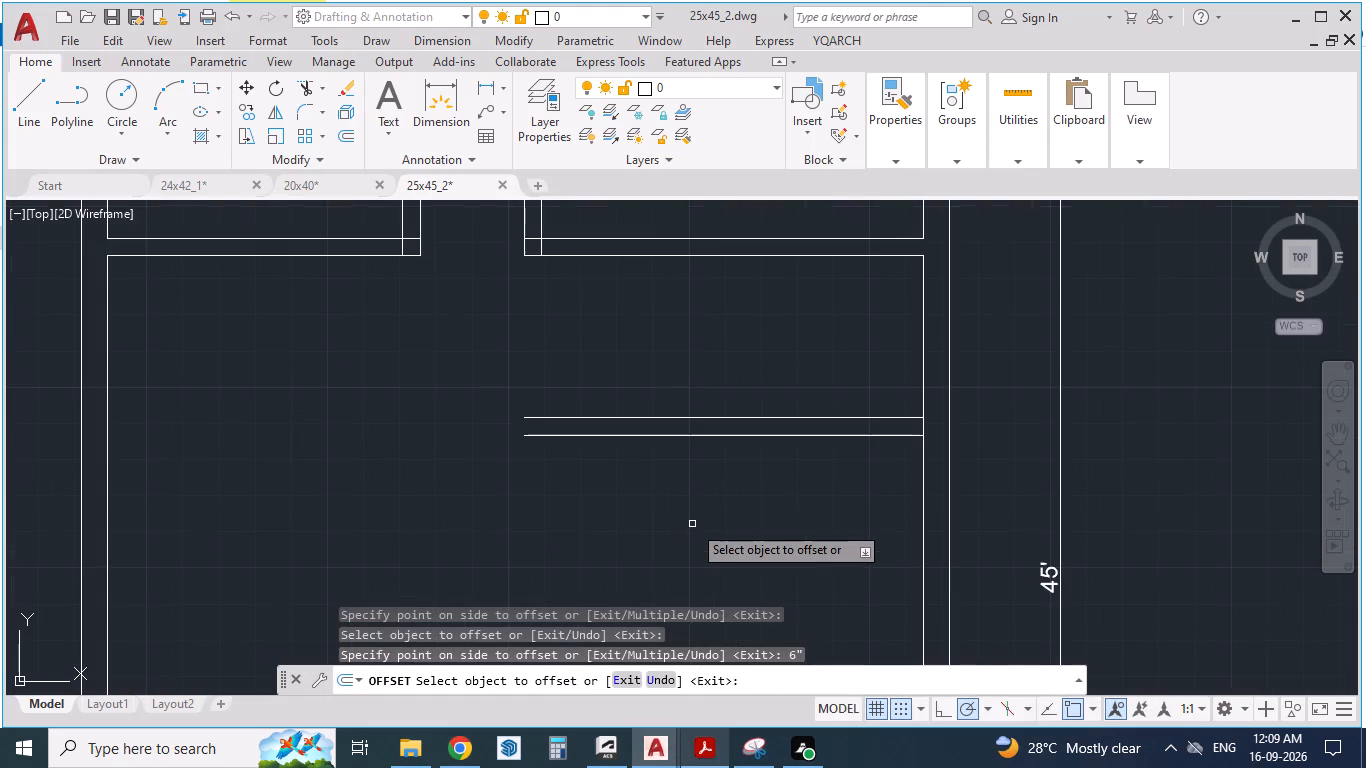
{"action": "left_click", "coordinate": [706, 744]}
{"action": "left_click", "coordinate": [706, 745]}
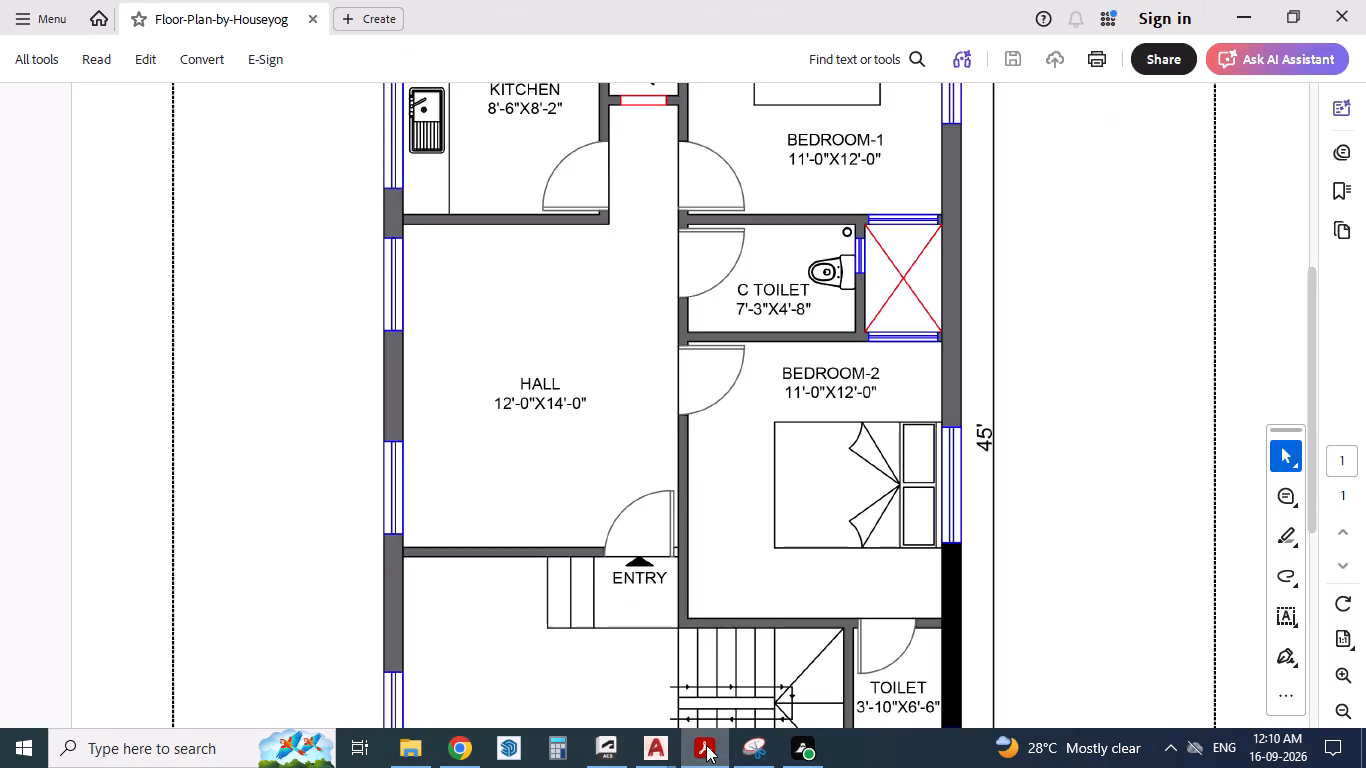
{"action": "key", "text": "Escape"}
{"action": "key", "text": "Escape"}
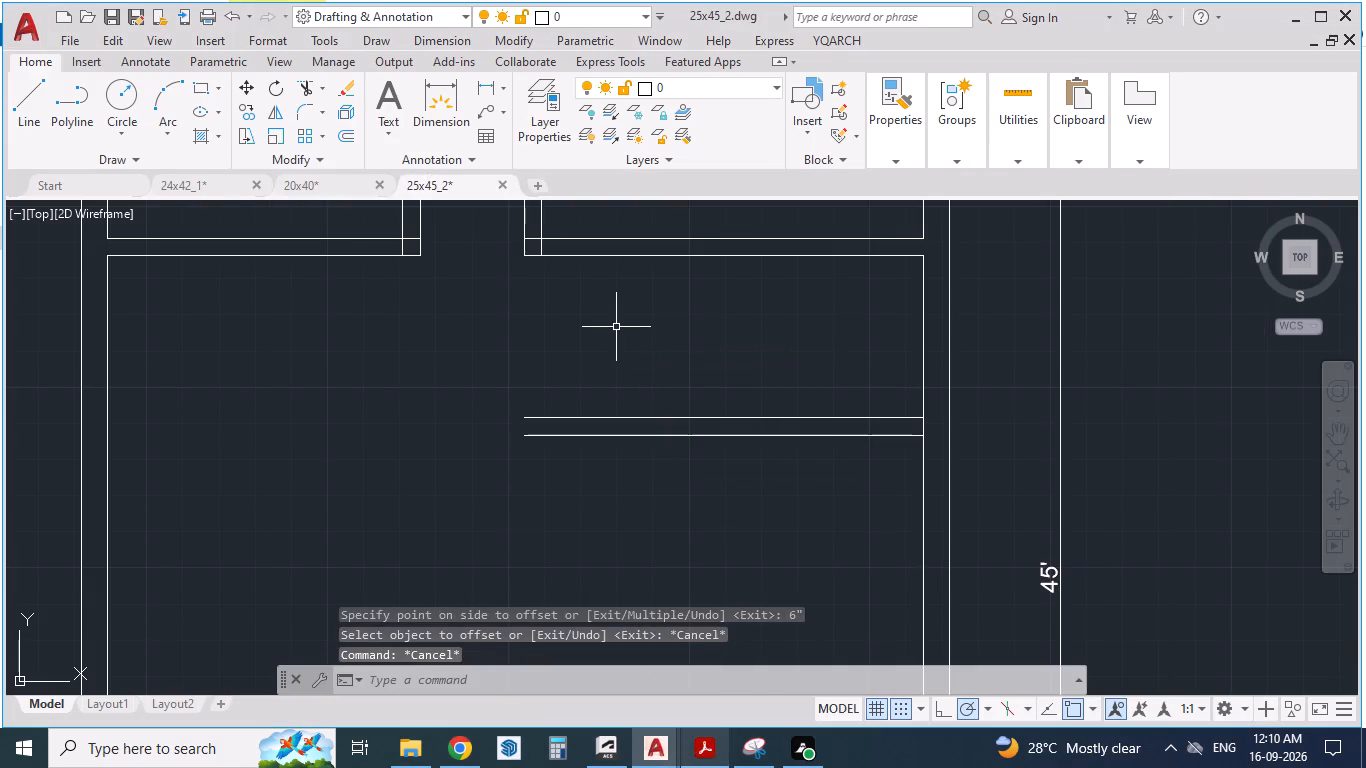
Extend both lines of Bedroom-1's west wall south to the lower line of the C toilet's south wall.
{"action": "type", "text": "EX"}
{"action": "key", "text": "Return"}
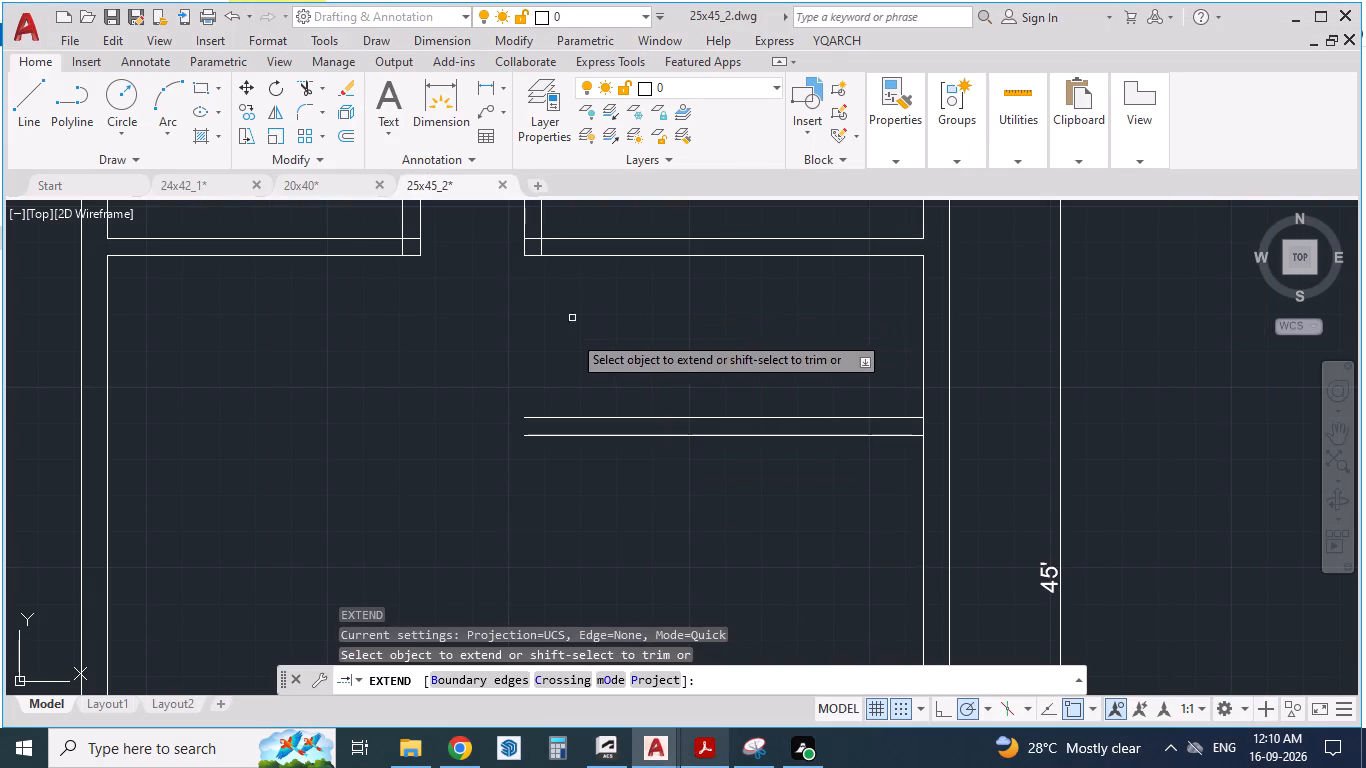
{"action": "left_click", "coordinate": [540, 248]}
{"action": "left_click", "coordinate": [538, 306]}
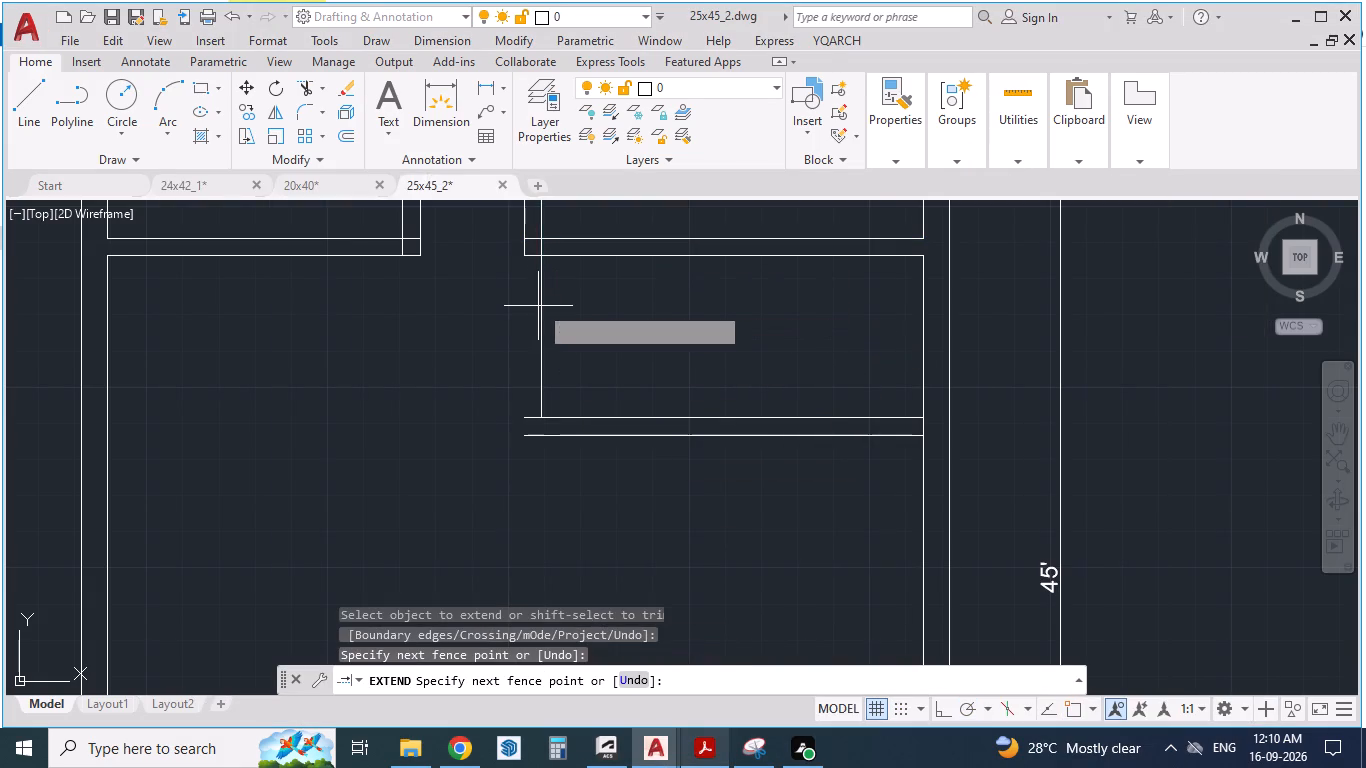
{"action": "left_click", "coordinate": [541, 309]}
{"action": "left_click", "coordinate": [541, 323]}
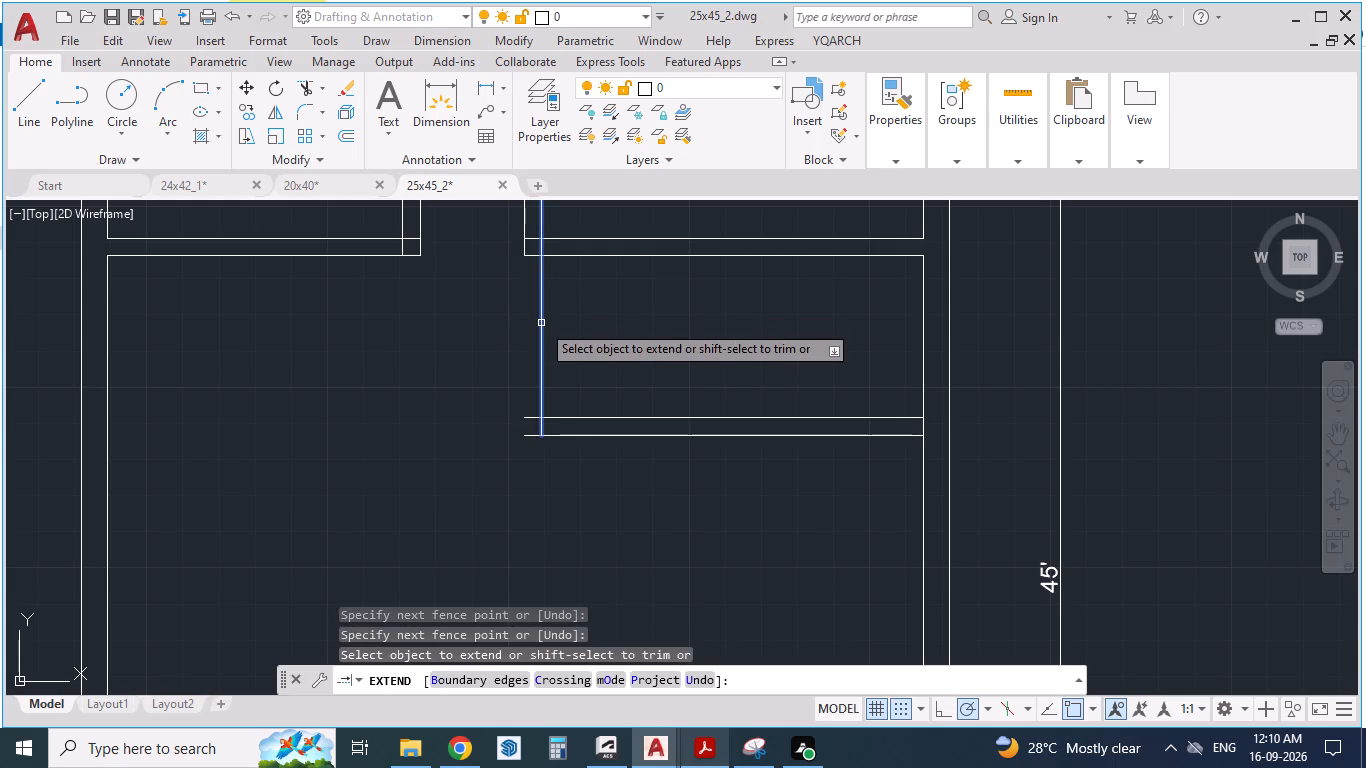
{"action": "left_click", "coordinate": [523, 249]}
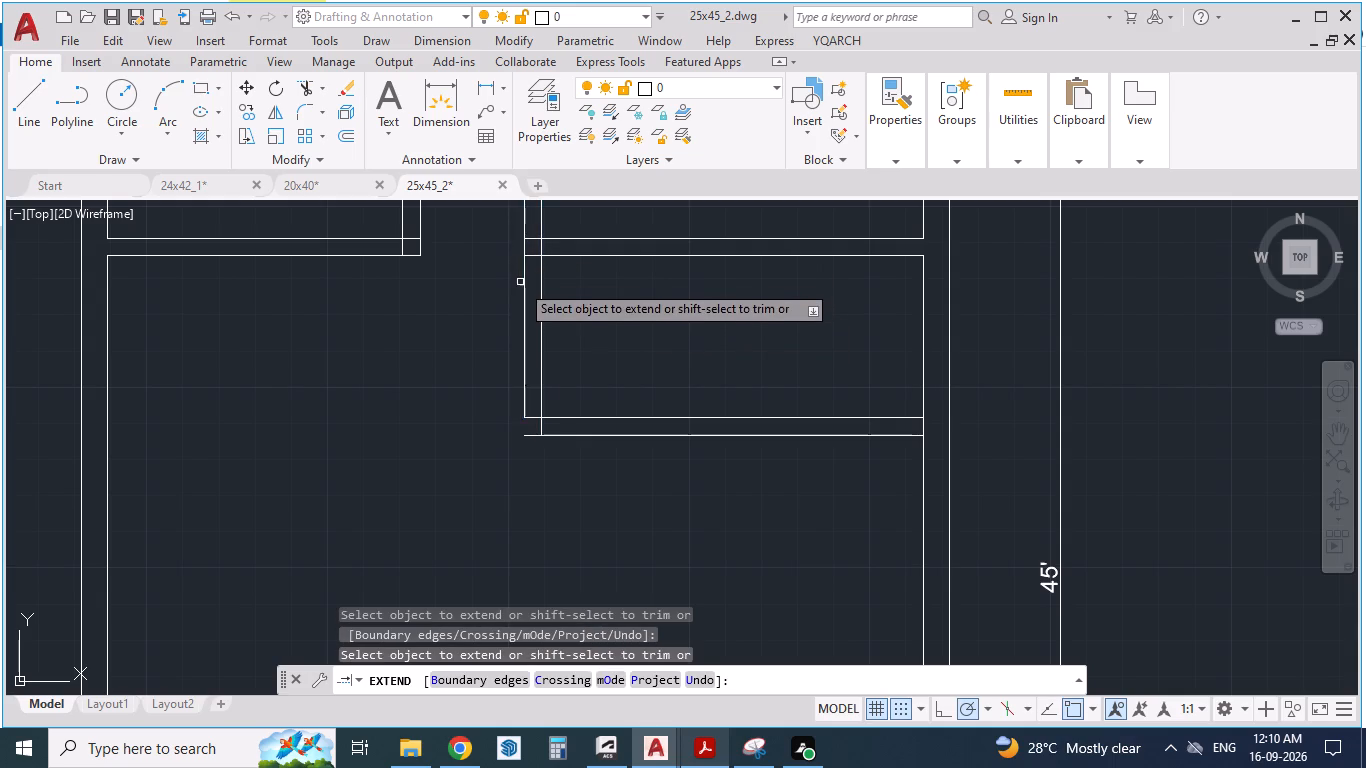
{"action": "left_click", "coordinate": [523, 291]}
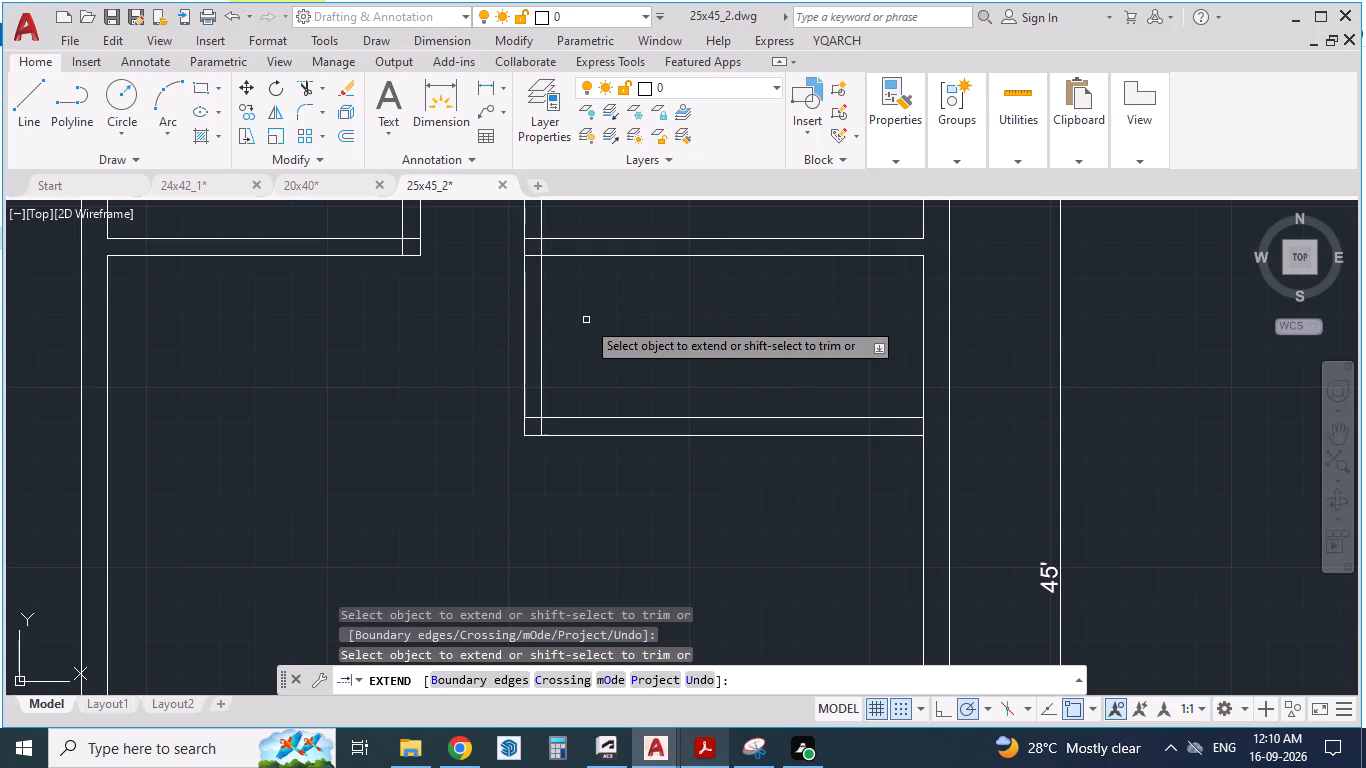
{"action": "scroll", "coordinate": [586, 320], "scroll_direction": "down", "scroll_amount": 1}
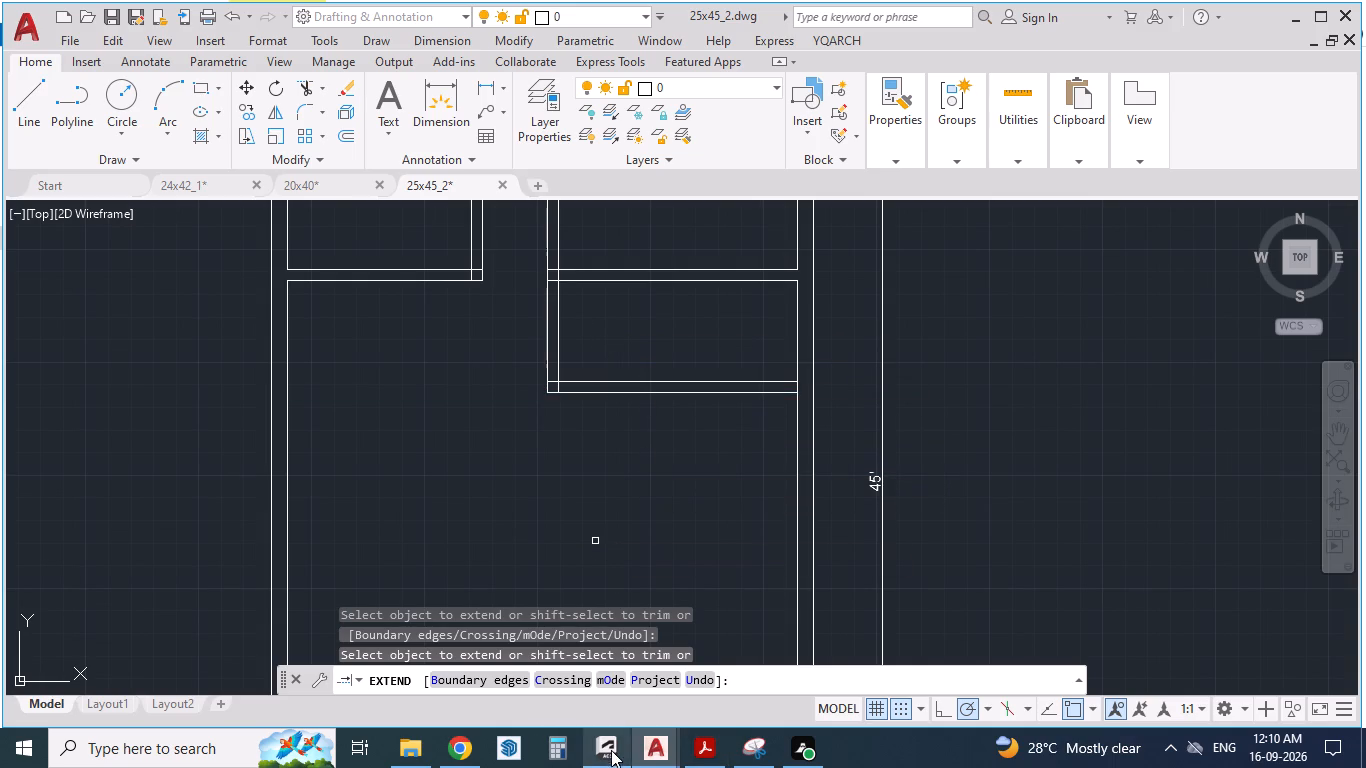
{"action": "left_click", "coordinate": [710, 751]}
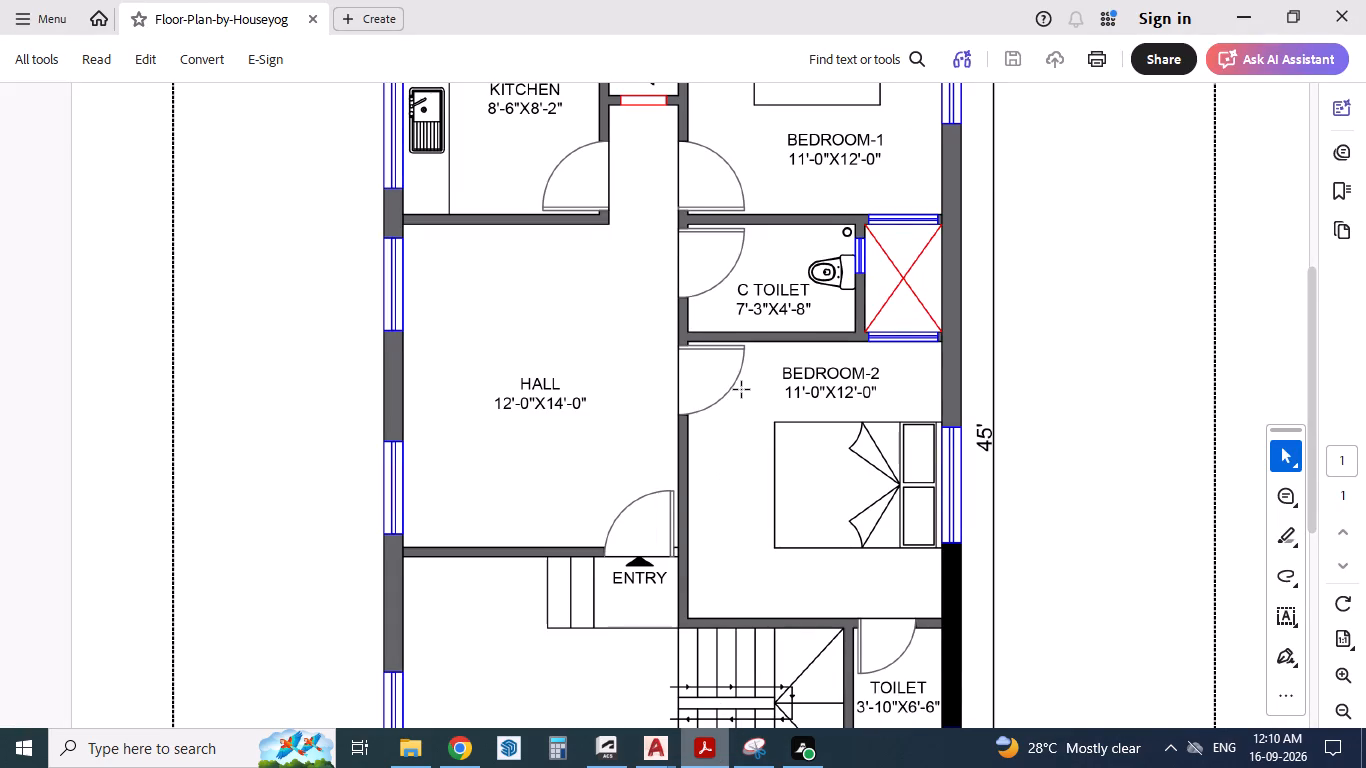
{"action": "scroll", "coordinate": [742, 390], "scroll_direction": "down", "scroll_amount": 1}
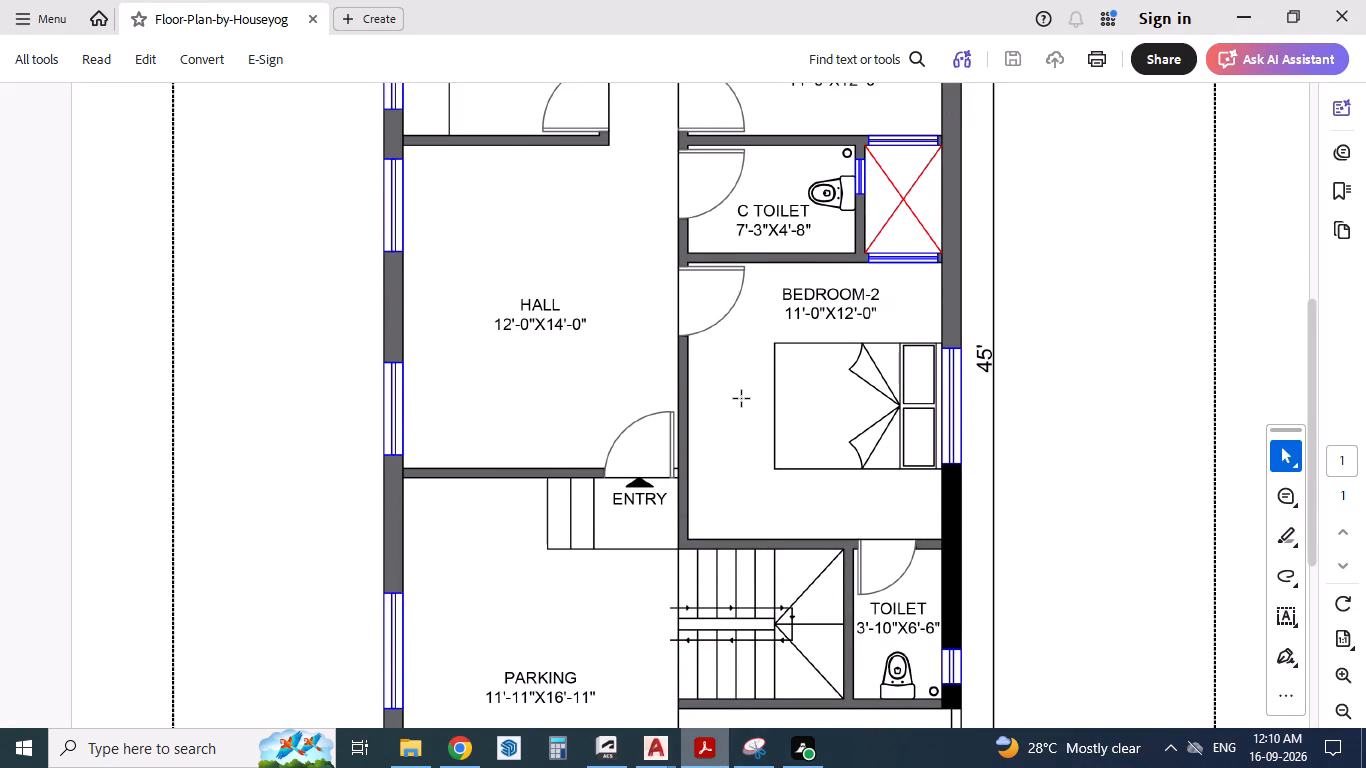
{"action": "left_click", "coordinate": [707, 750]}
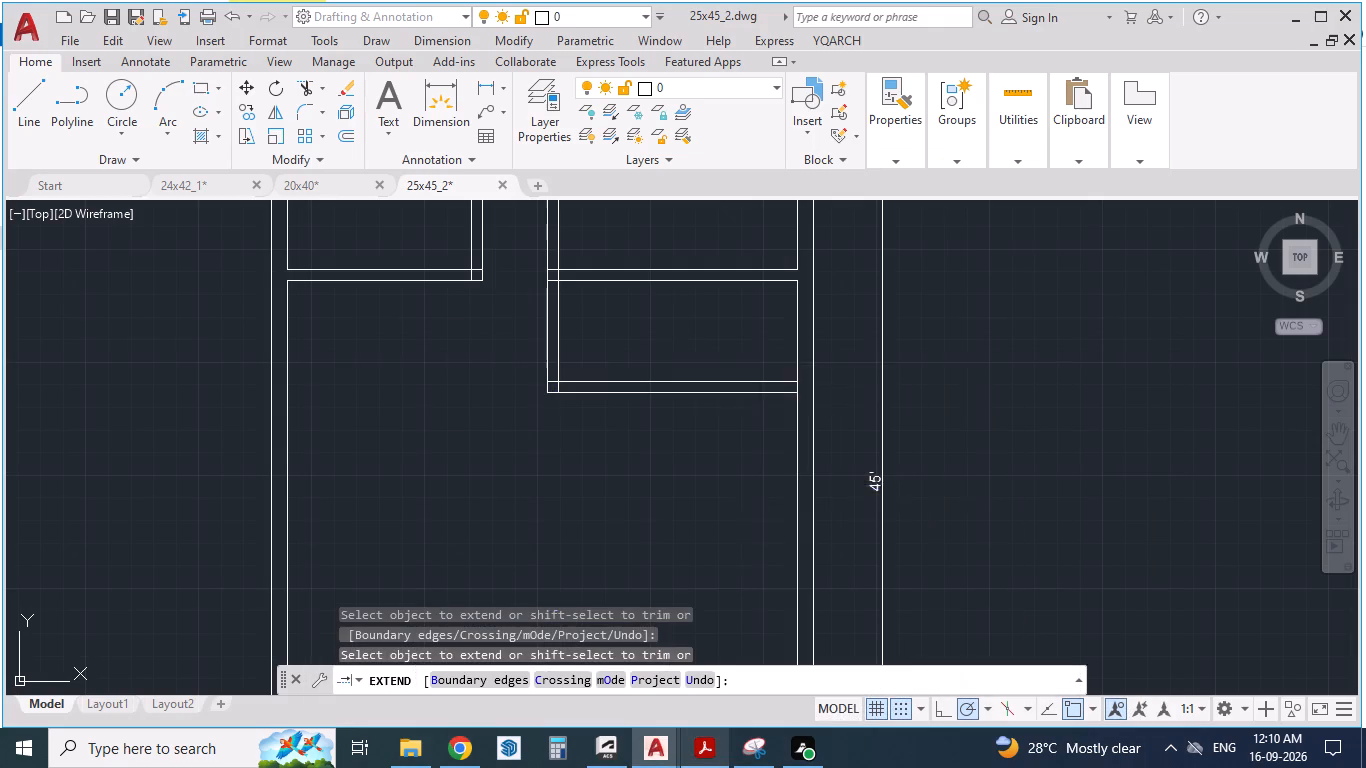
{"action": "scroll", "coordinate": [646, 330], "scroll_direction": "up", "scroll_amount": 1}
{"action": "key", "text": "Escape"}
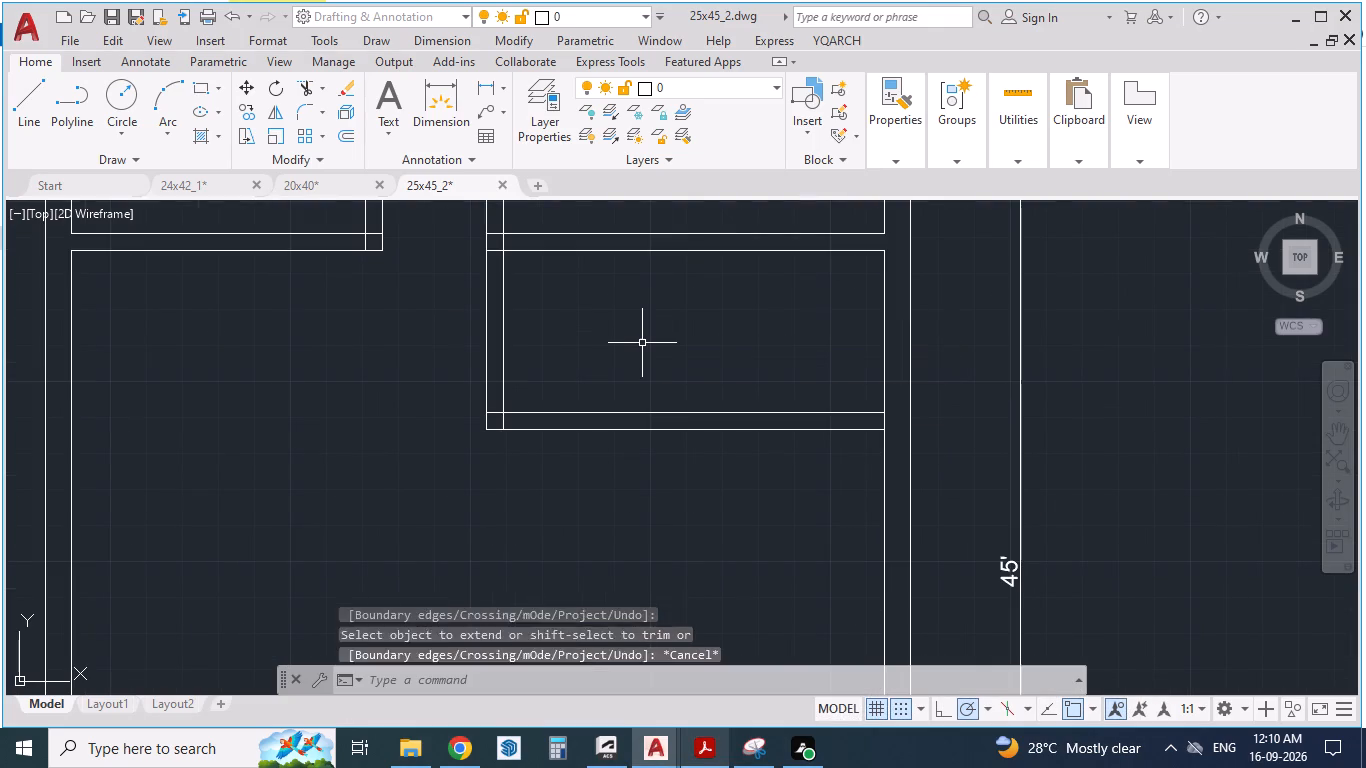
Trim away the inner line of the extended west wall between the C toilet's north and south walls.
{"action": "key", "text": "Escape"}
{"action": "type", "text": "TR"}
{"action": "key", "text": "Return"}
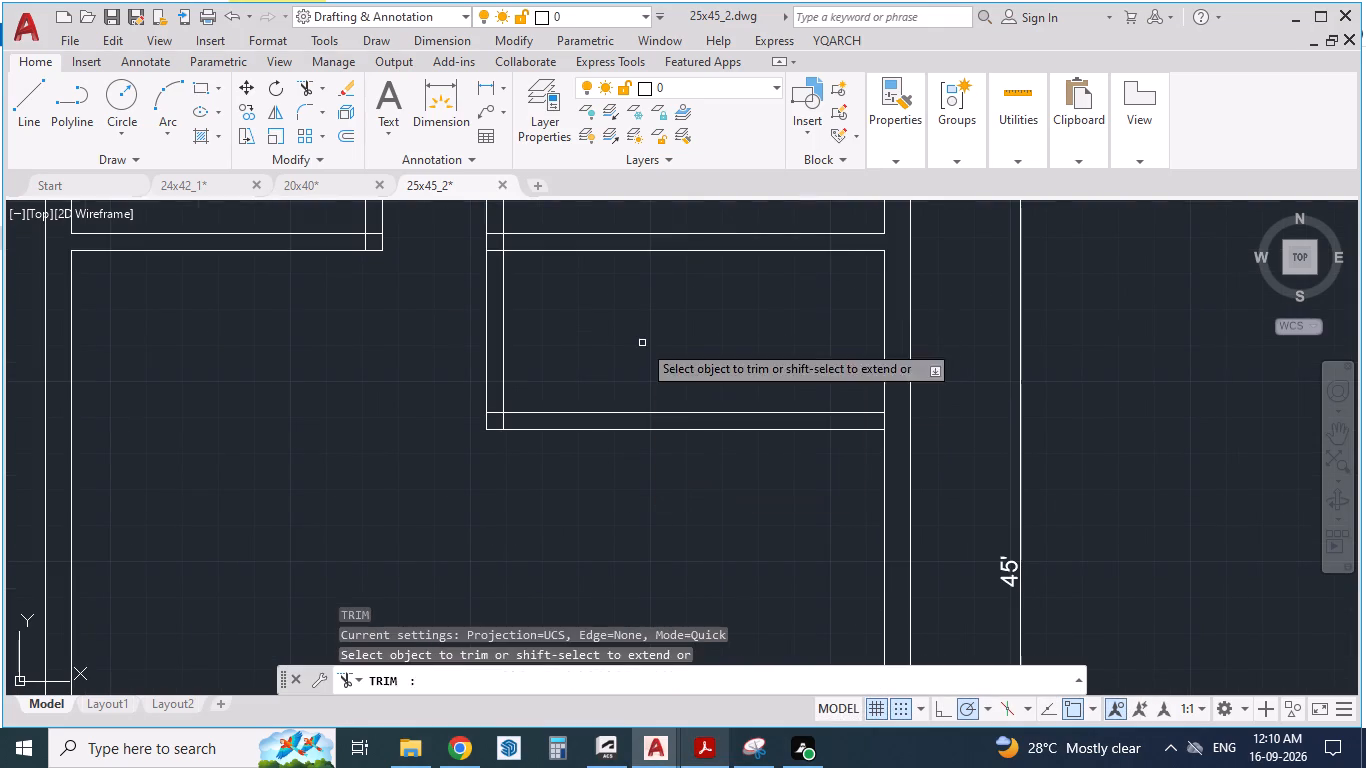
{"action": "left_click", "coordinate": [505, 329]}
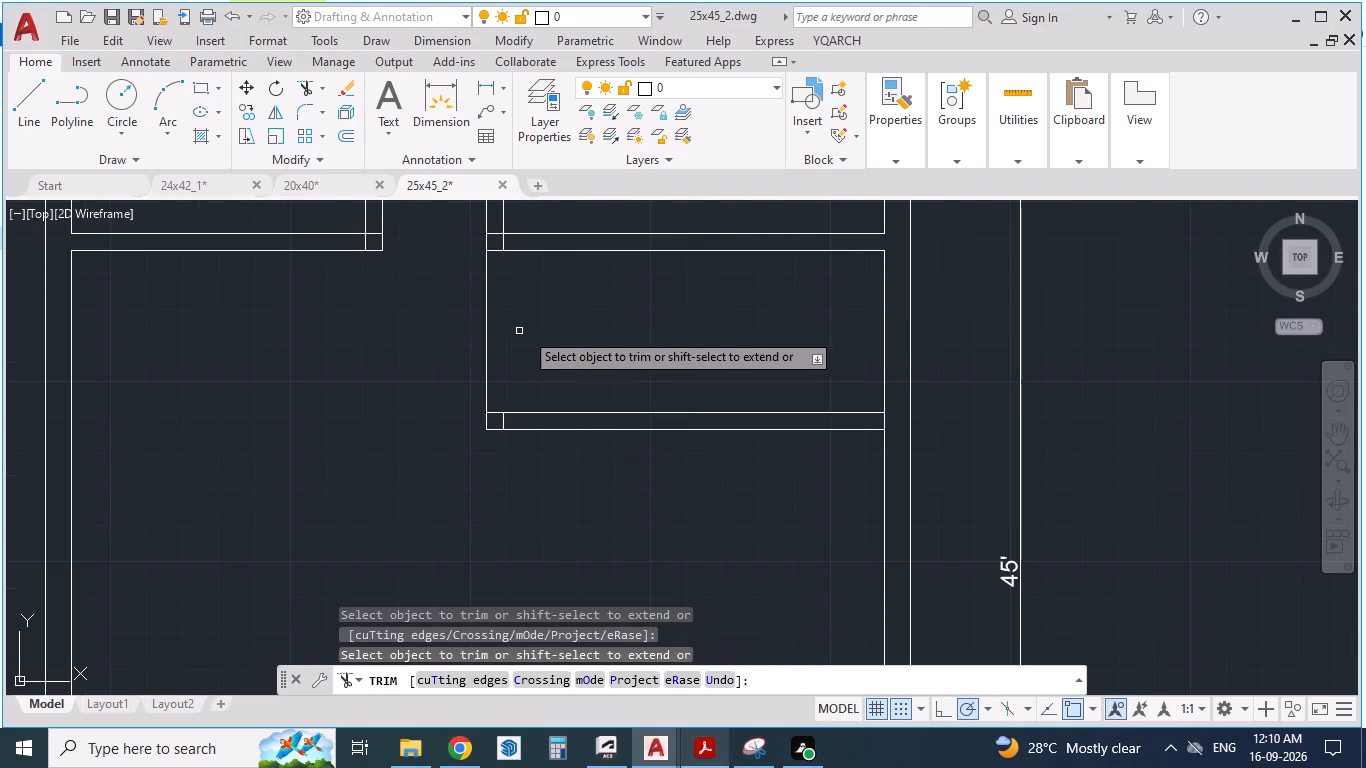
{"action": "key", "text": "Escape"}
{"action": "key", "text": "Escape"}
{"action": "key", "text": "Escape"}
Draw a separate line for the C toilet's inner west face, from Bedroom-1's south wall to the toilet's south wall.
{"action": "key", "text": "l"}
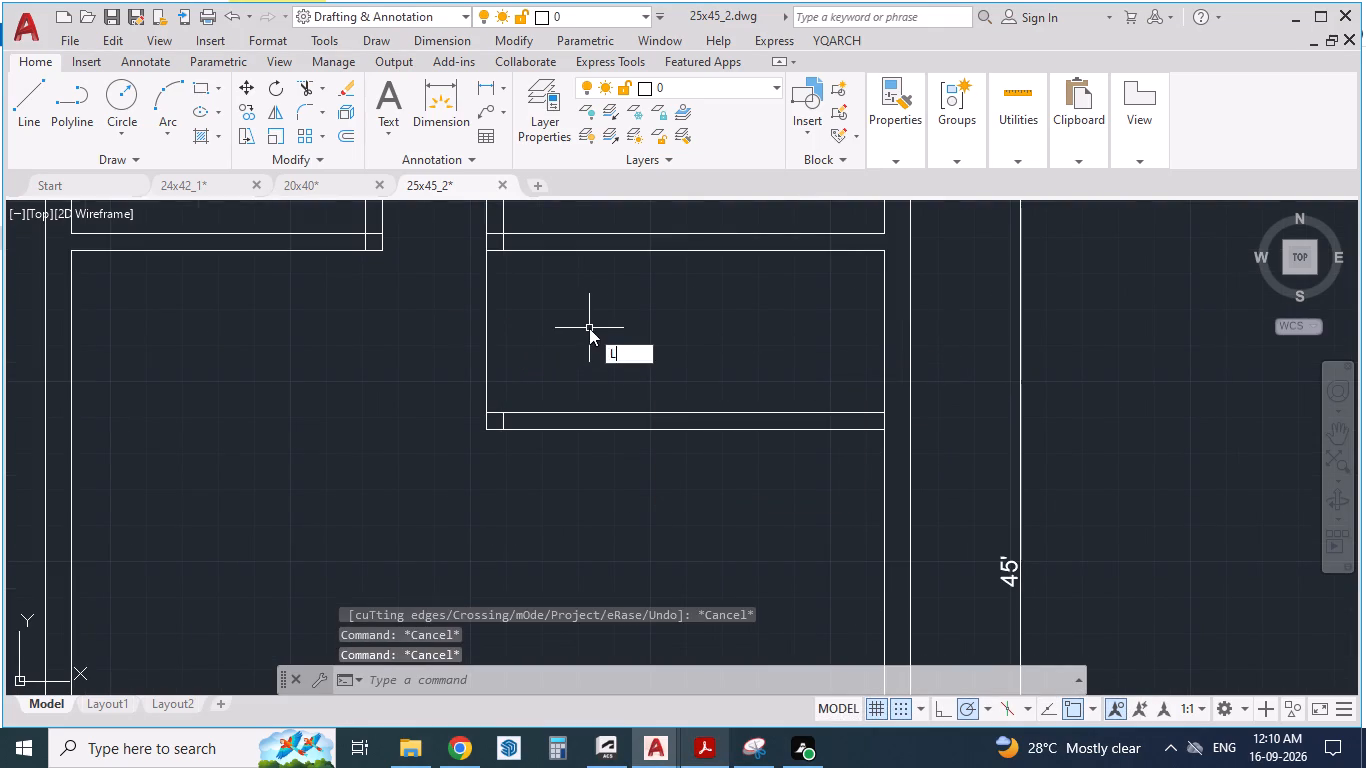
{"action": "key", "text": "Return"}
{"action": "left_click", "coordinate": [503, 250]}
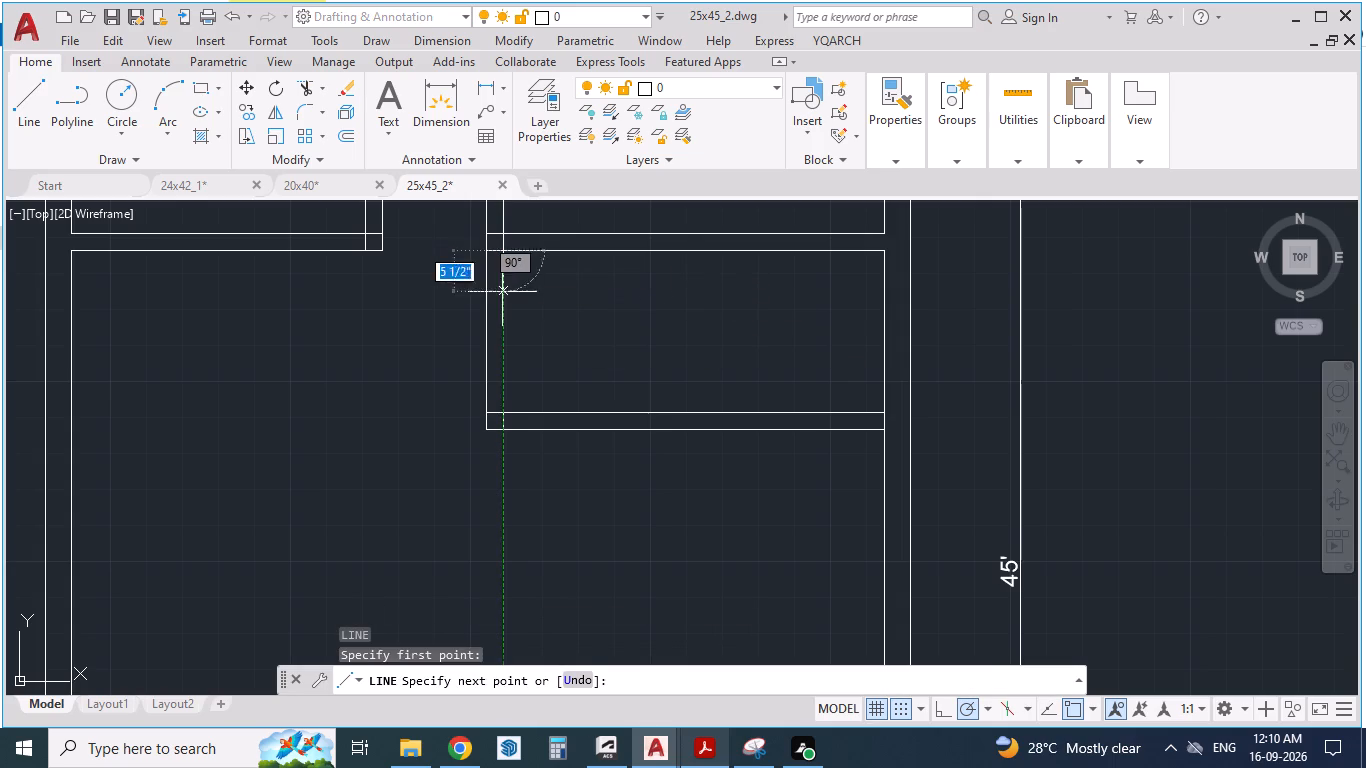
{"action": "left_click", "coordinate": [505, 414]}
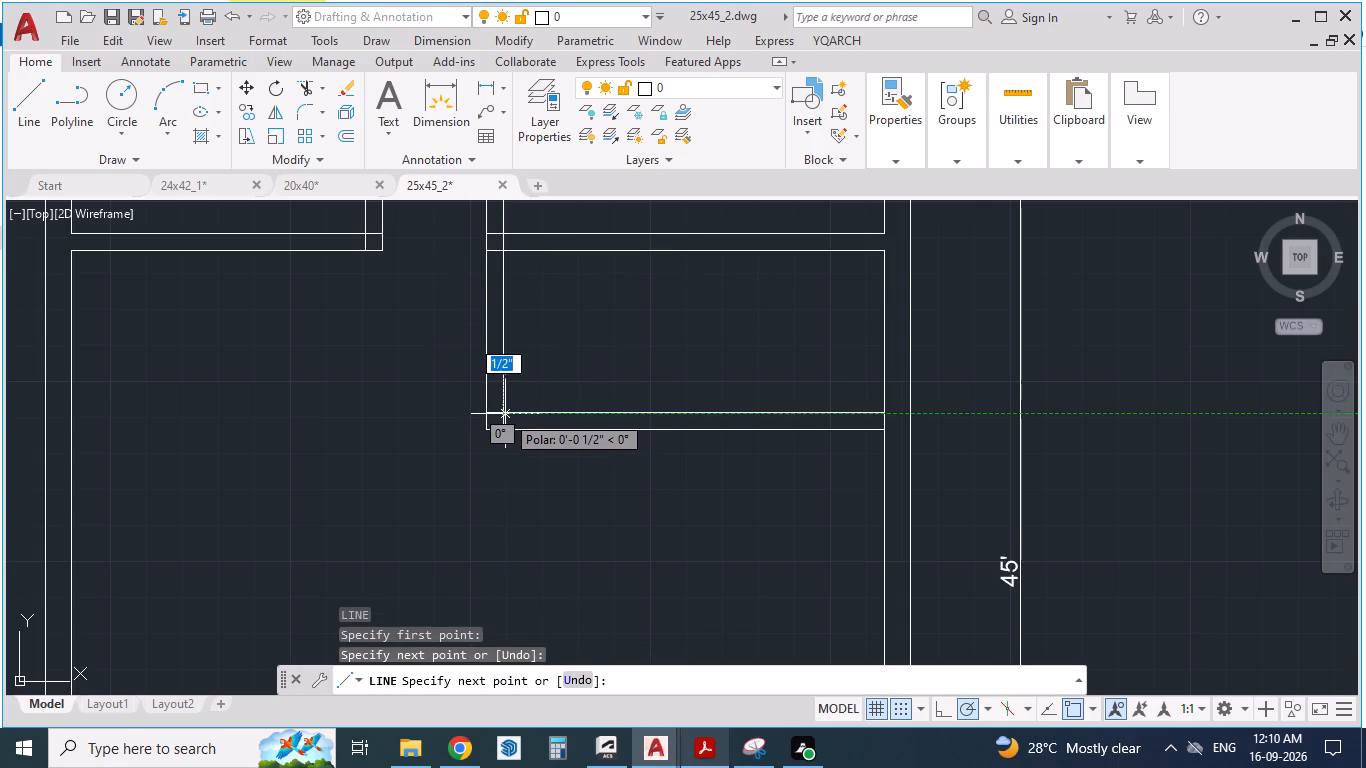
{"action": "key", "text": "Return"}
{"action": "scroll", "coordinate": [554, 407], "scroll_direction": "up", "scroll_amount": 2}
{"action": "scroll", "coordinate": [566, 455], "scroll_direction": "down", "scroll_amount": 2}
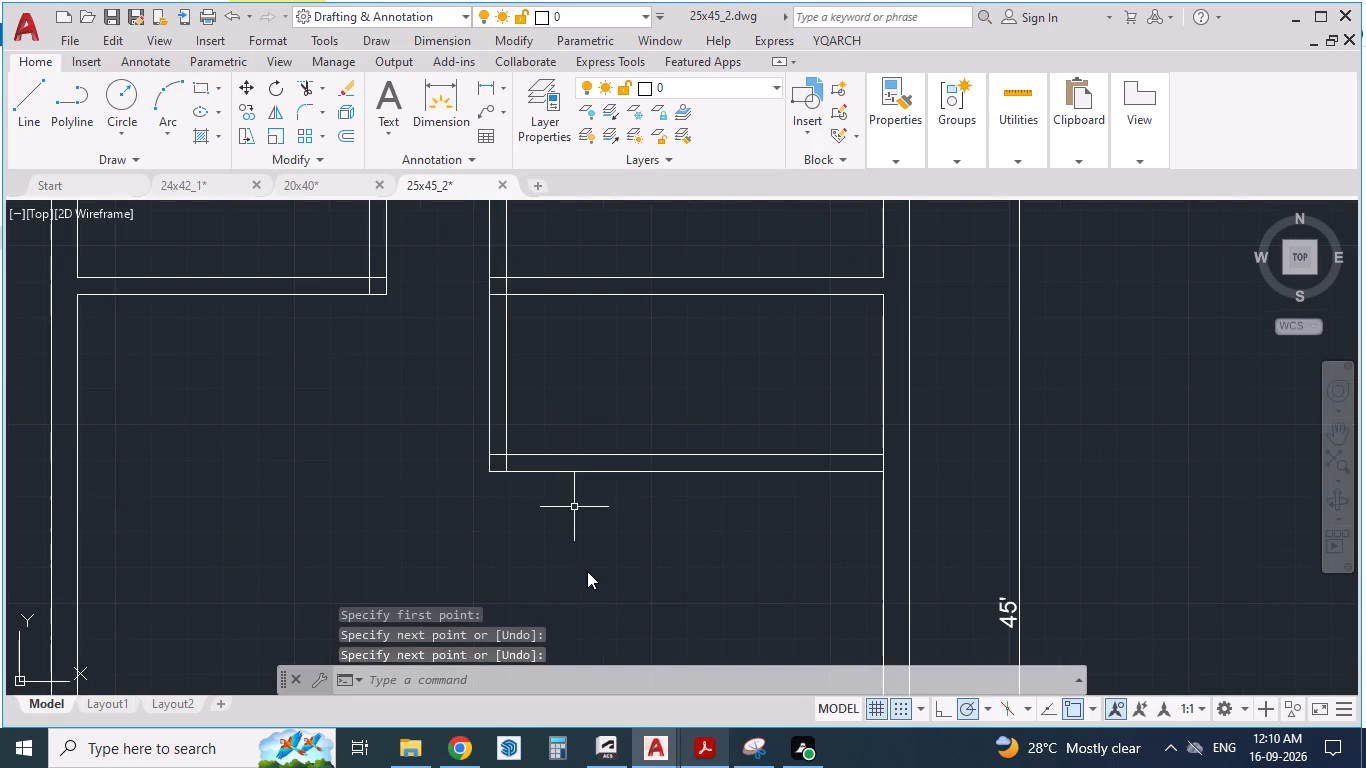
Check the C toilet's width in the PDF reference and offset its inner west line 7'3" eastward.
{"action": "left_click", "coordinate": [697, 748]}
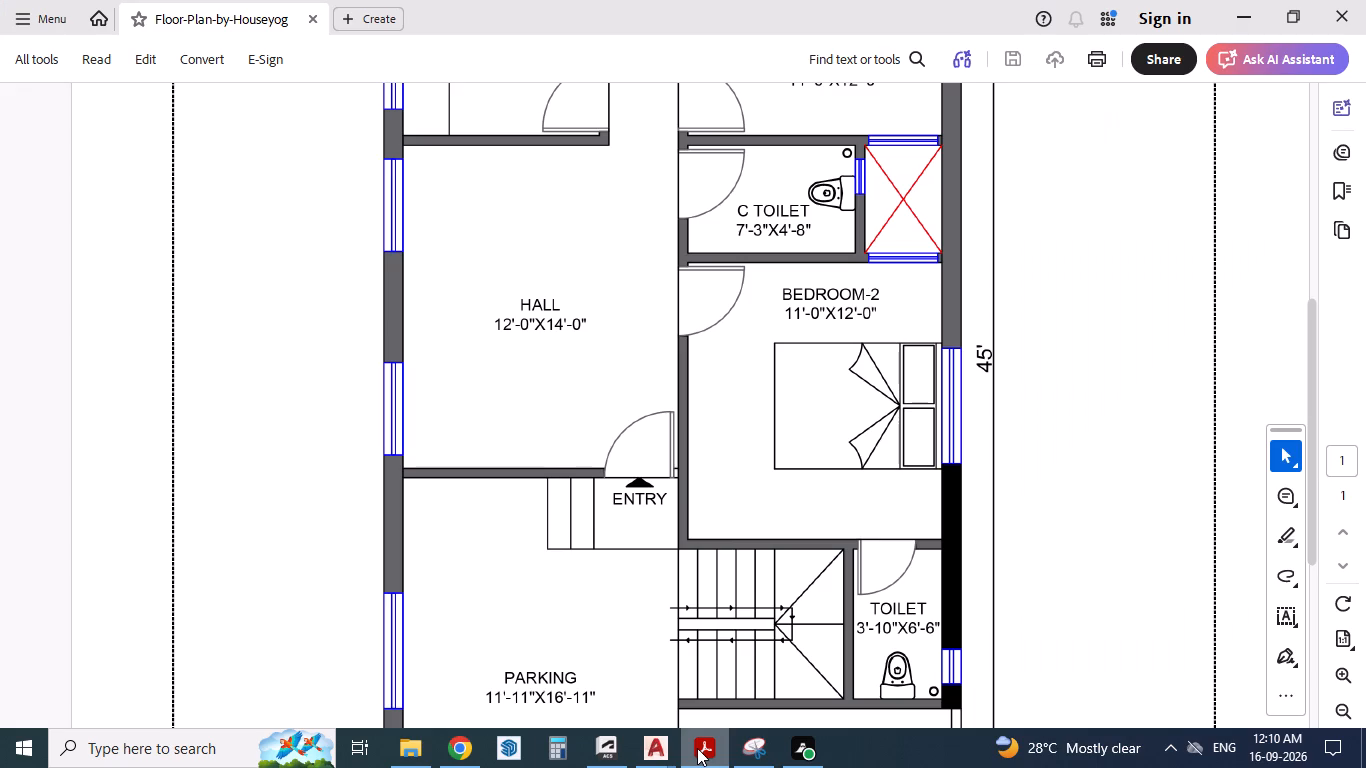
{"action": "left_click", "coordinate": [697, 748]}
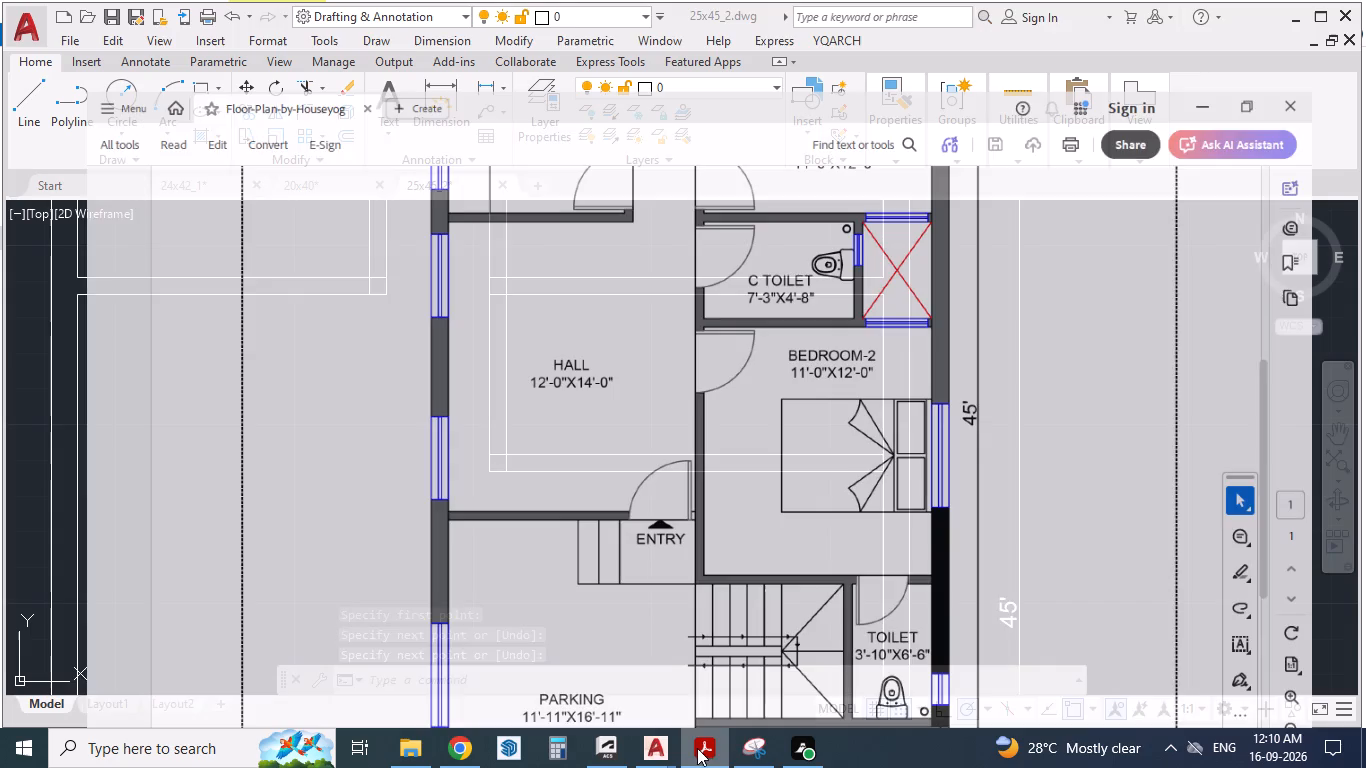
{"action": "key", "text": "o"}
{"action": "key", "text": "Return"}
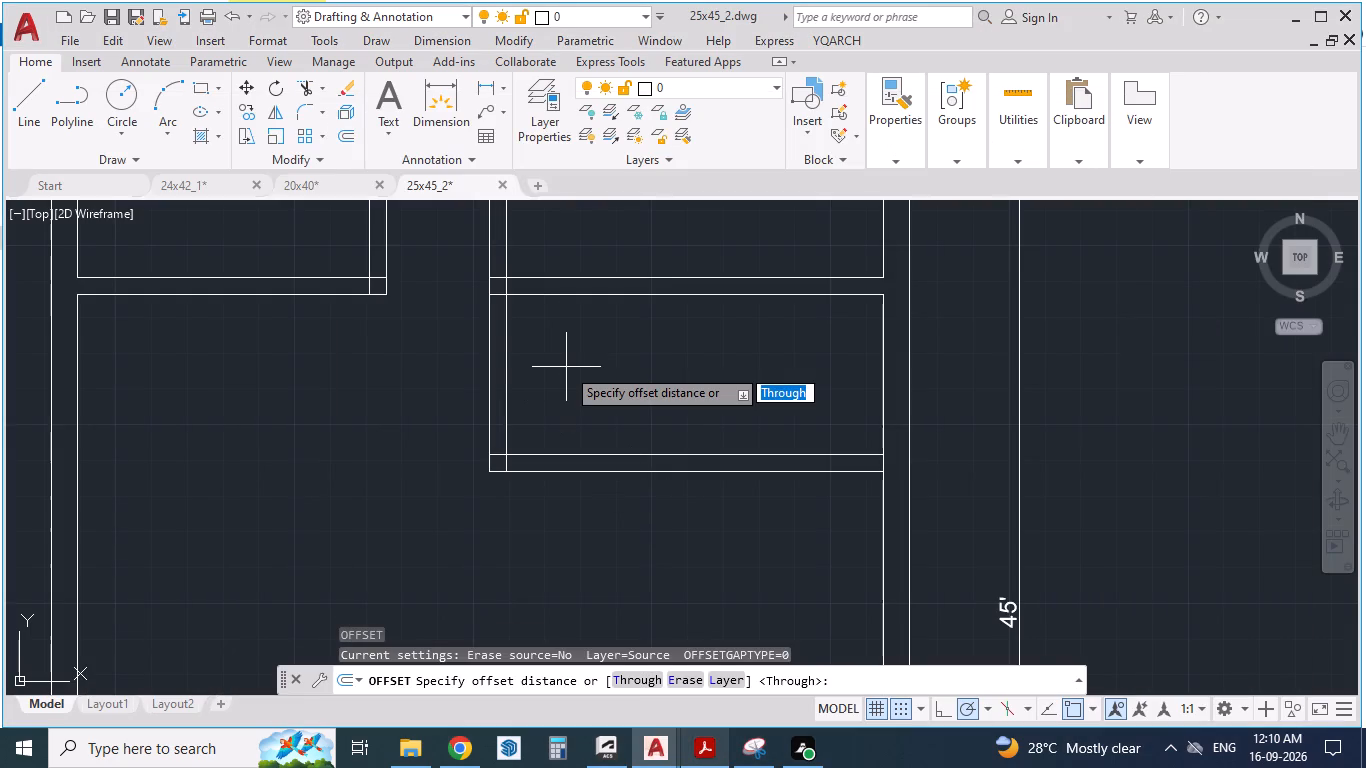
{"action": "key", "text": "7"}
{"action": "type", "text": "'3\""}
{"action": "key", "text": "Return"}
{"action": "left_click", "coordinate": [505, 361]}
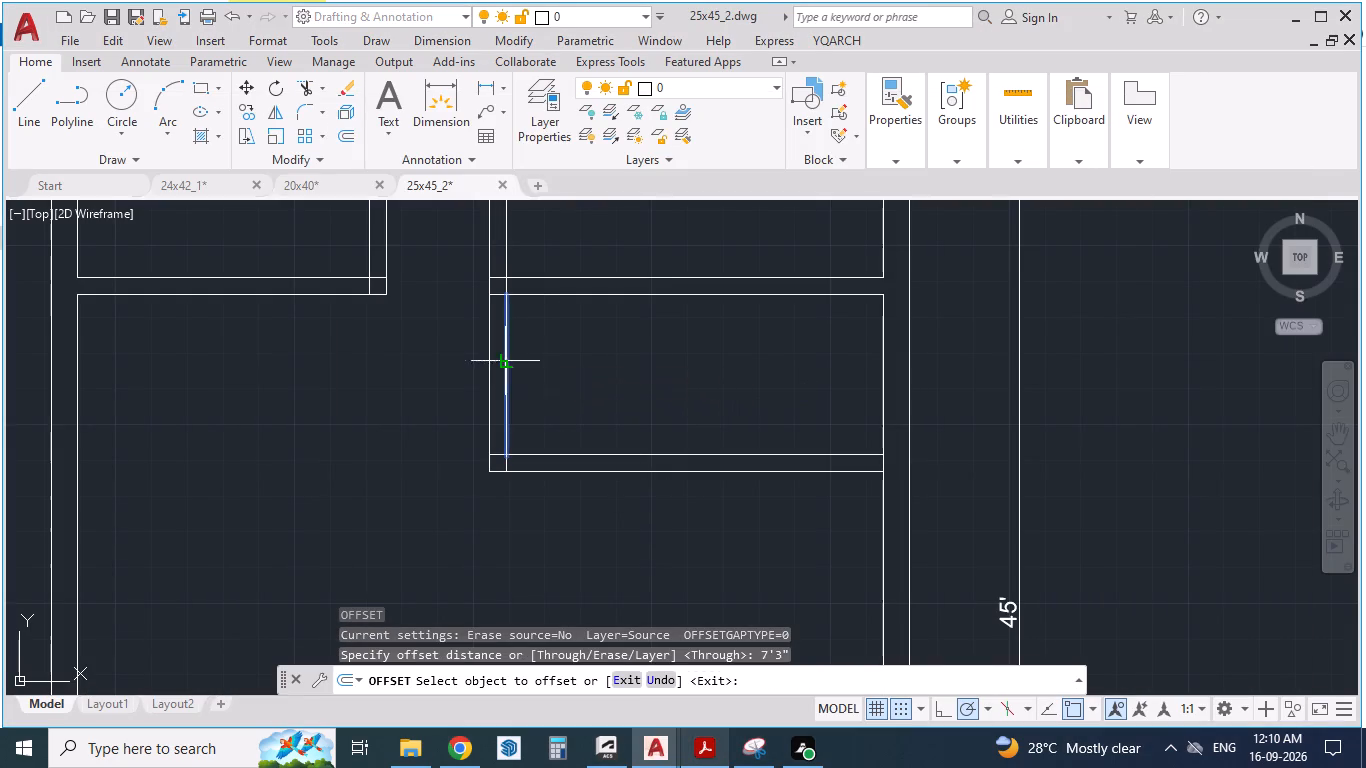
{"action": "left_click", "coordinate": [618, 378]}
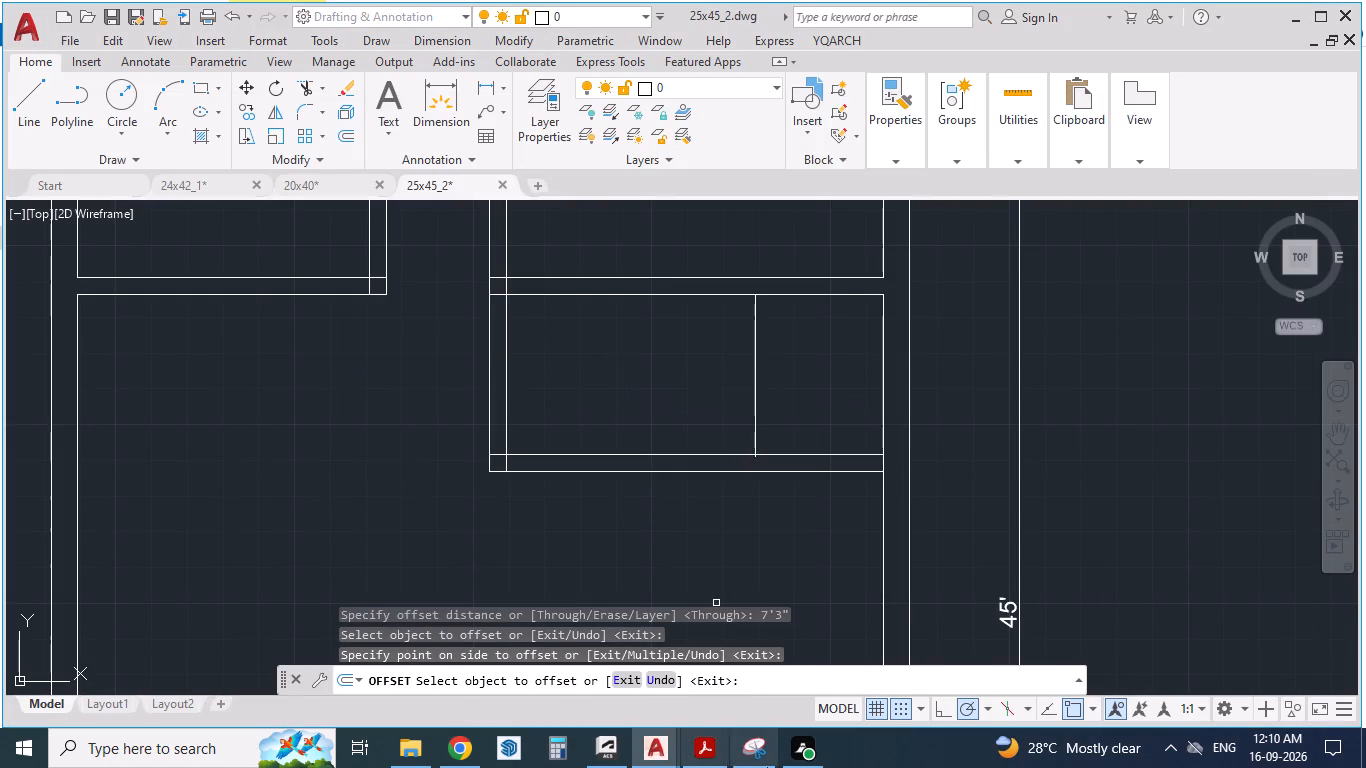
Check the PDF reference and offset the C toilet's new east line 6" eastward to form the wall beside the duct.
{"action": "left_click", "coordinate": [698, 740]}
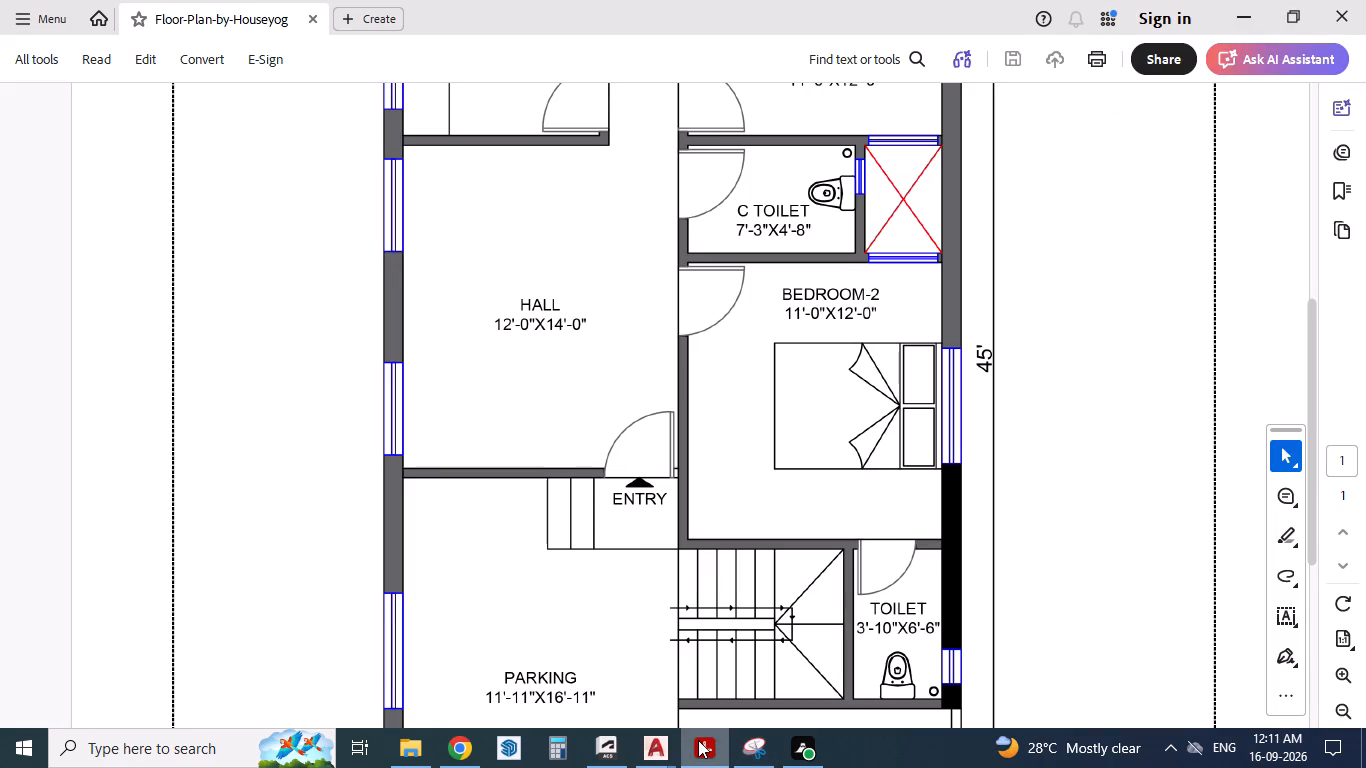
{"action": "left_click", "coordinate": [698, 740]}
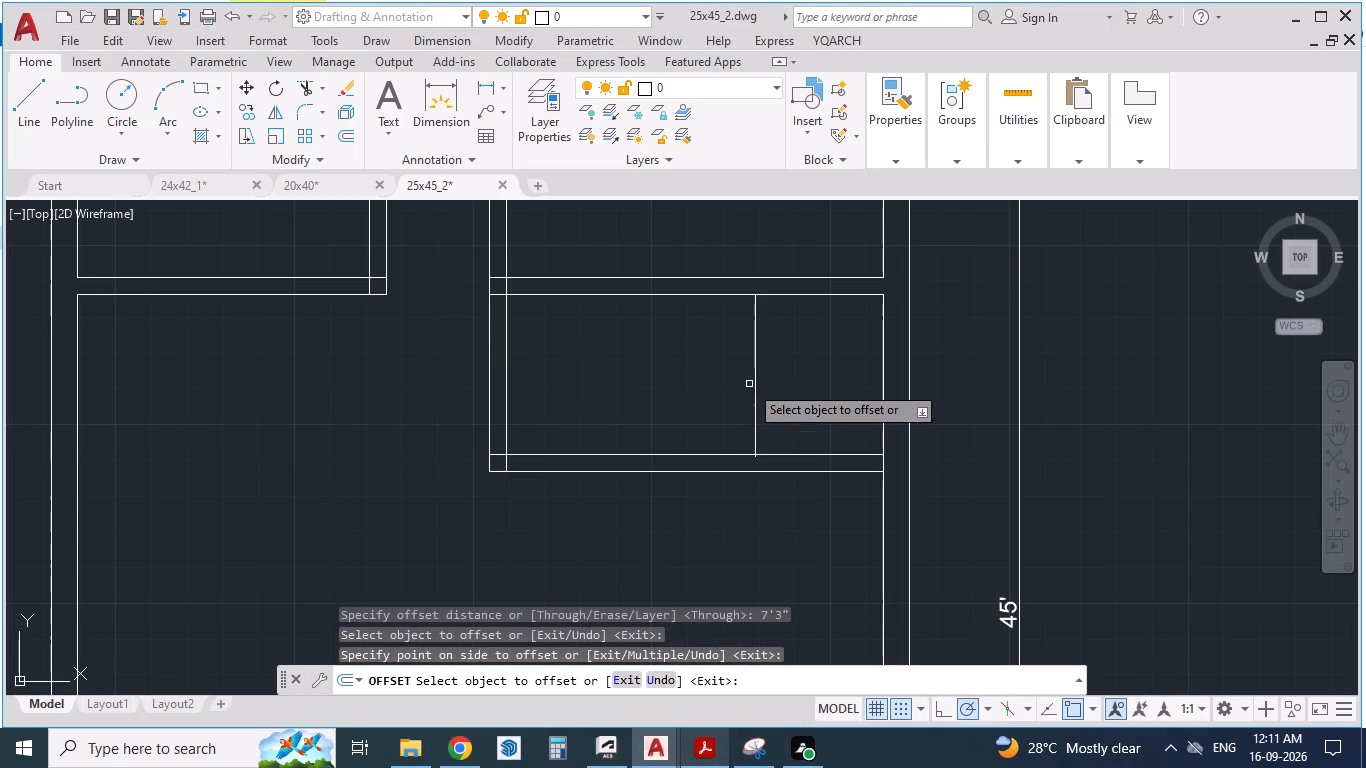
{"action": "left_click", "coordinate": [753, 385]}
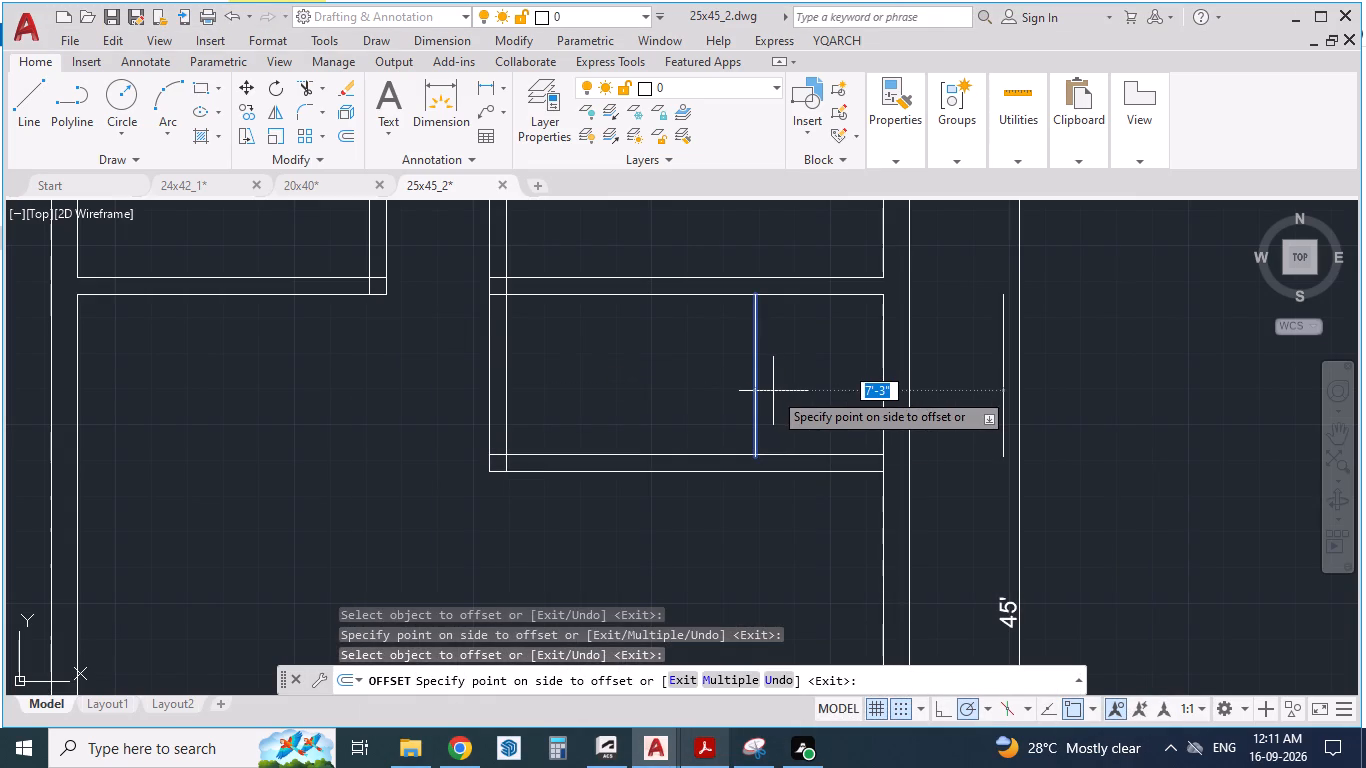
{"action": "key", "text": "6"}
{"action": "key", "text": "shift+quotedbl"}
{"action": "key", "text": "Return"}
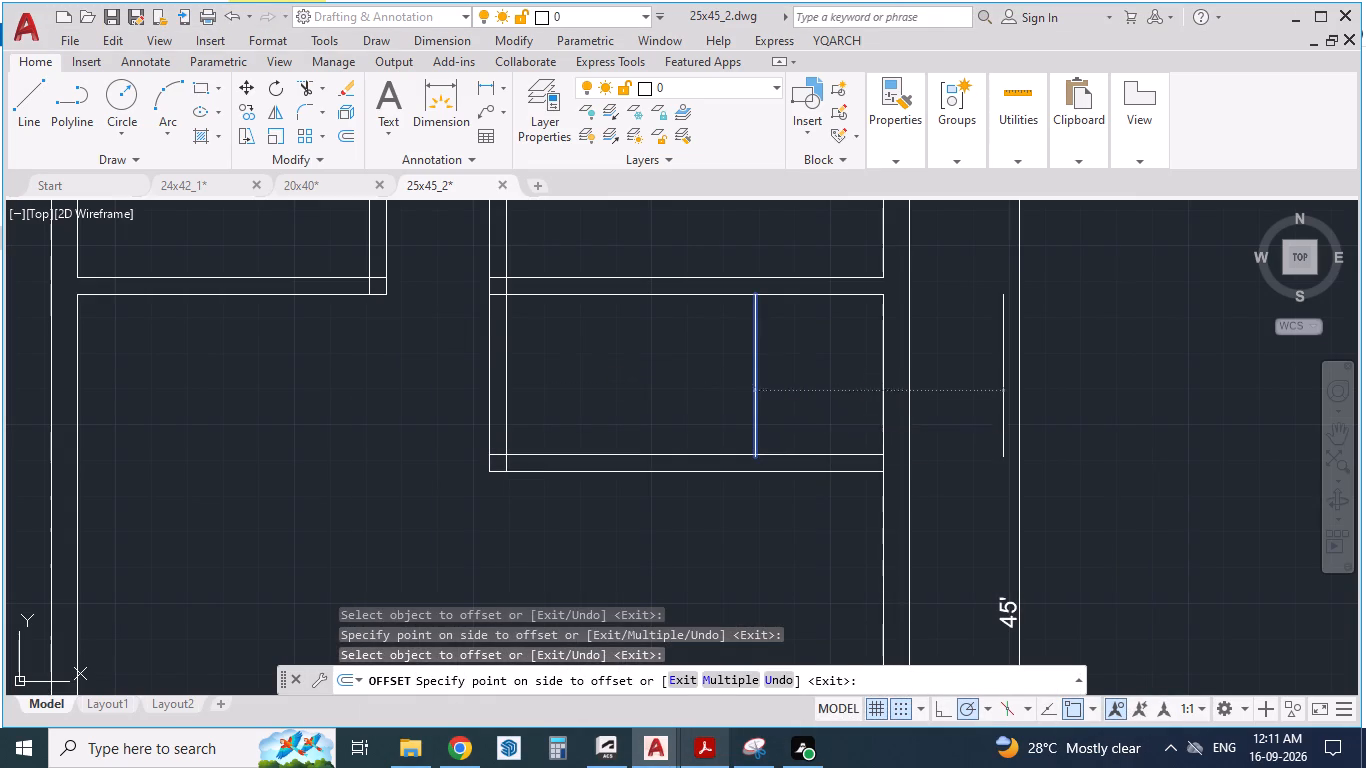
{"action": "left_click", "coordinate": [773, 391]}
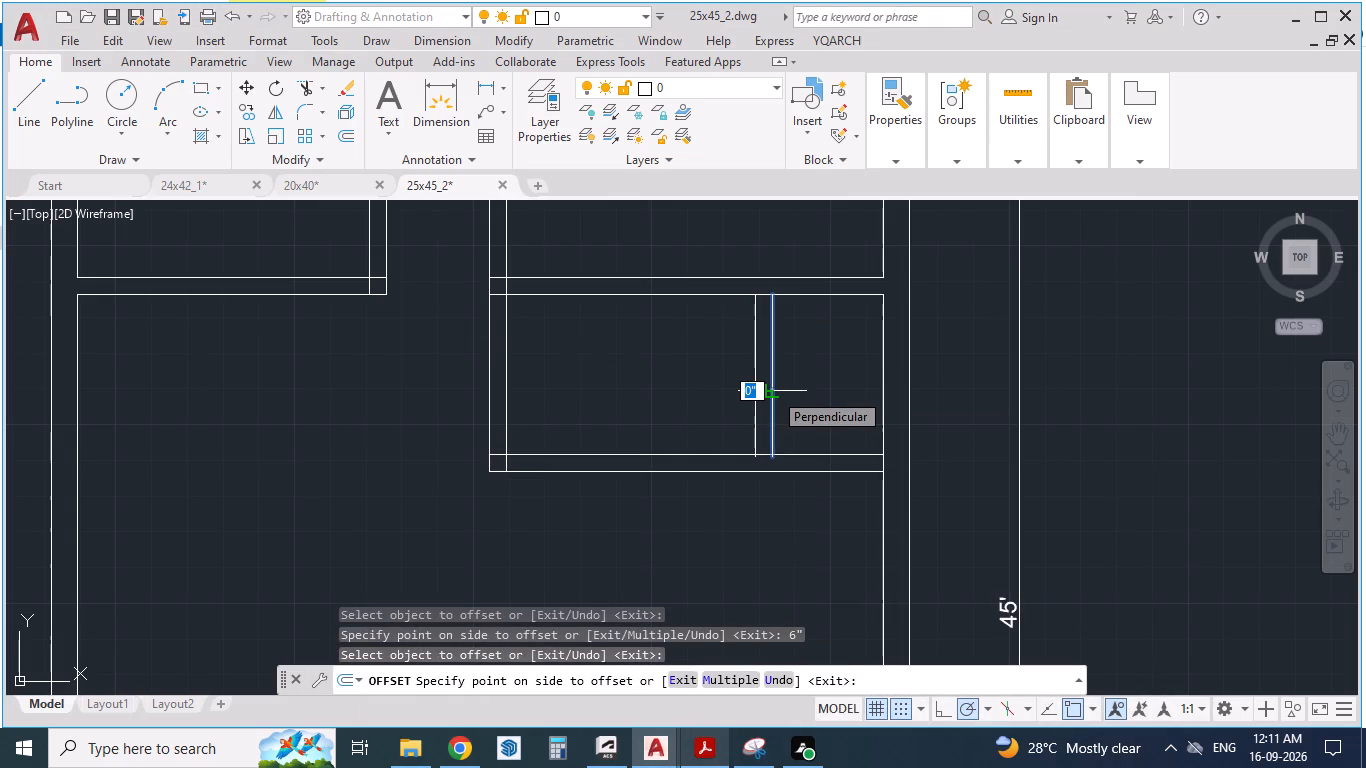
{"action": "key", "text": "Escape"}
Recheck the PDF plan, and trim the north and south wall lines between the two faces of the C toilet's east wall.
{"action": "left_click", "coordinate": [706, 745]}
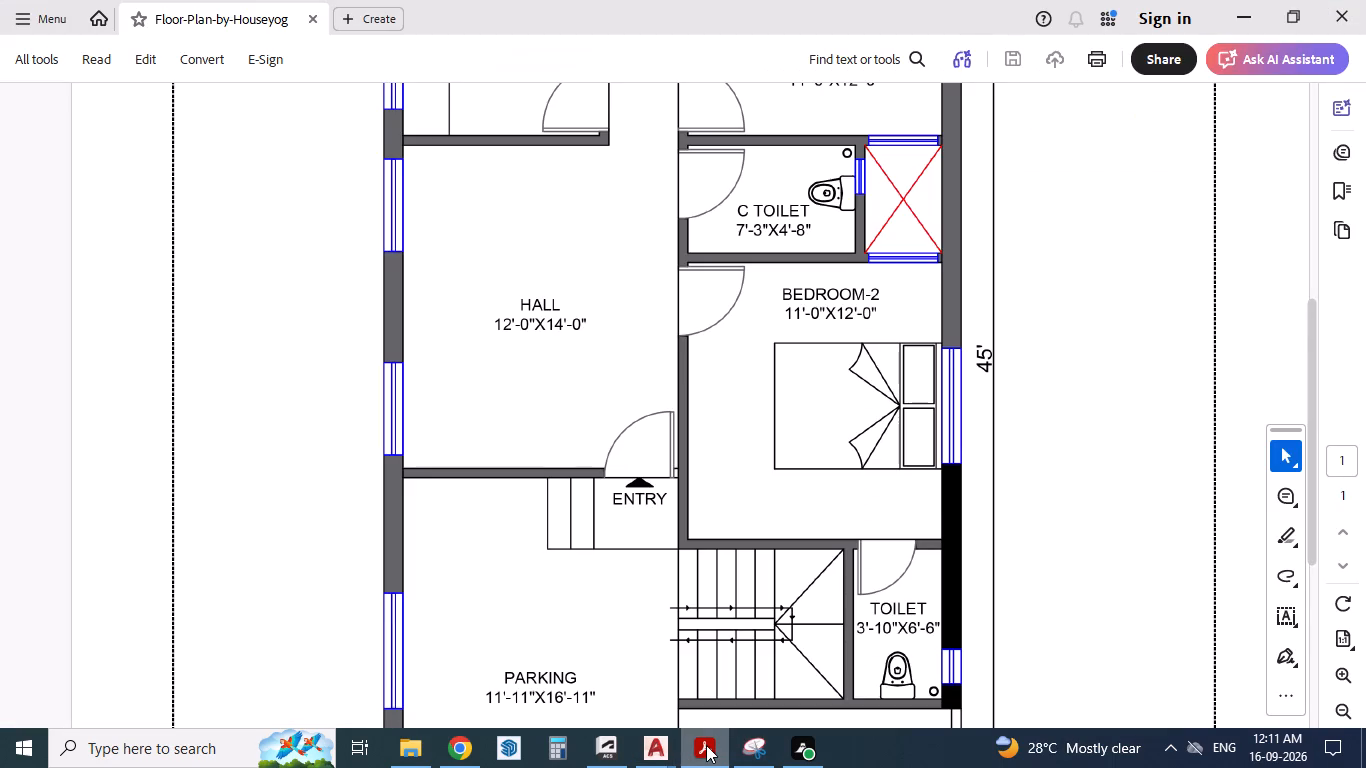
{"action": "left_click", "coordinate": [706, 745]}
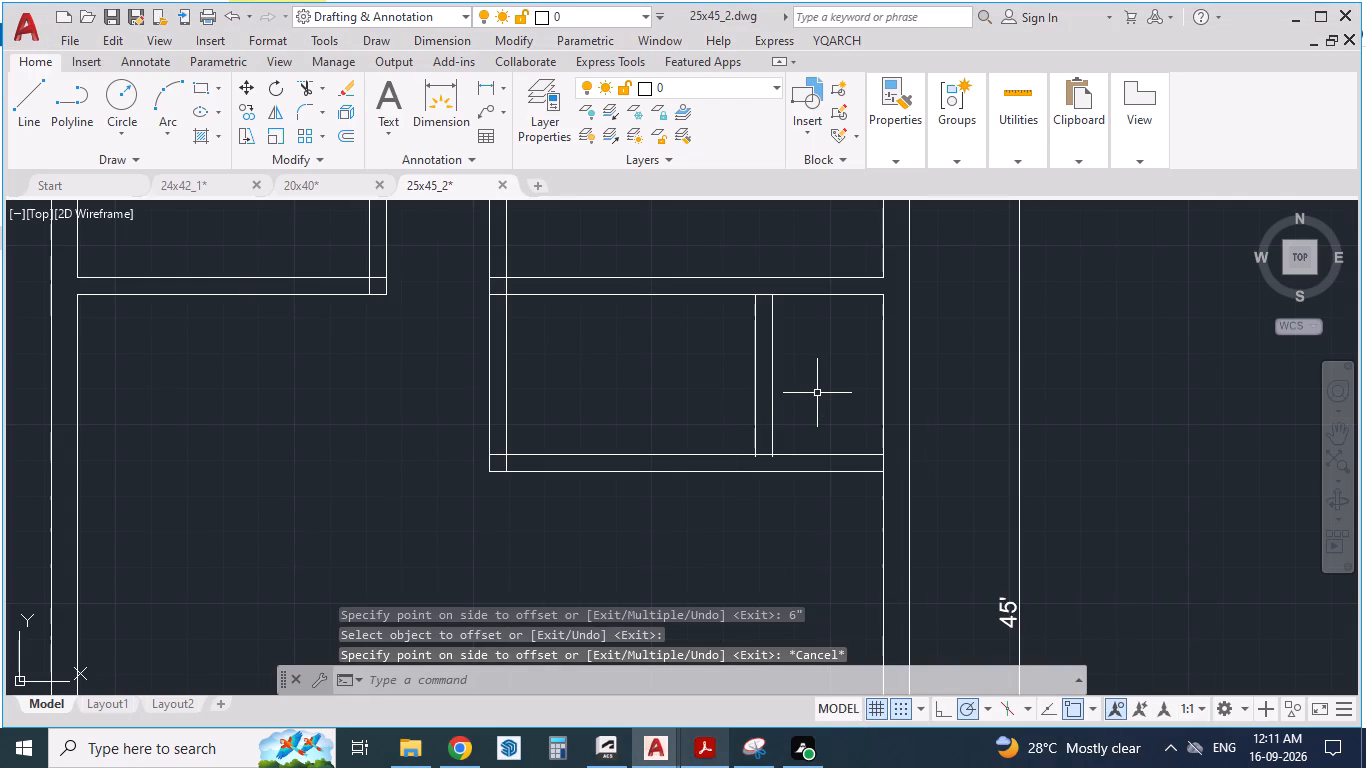
{"action": "type", "text": "TR"}
{"action": "key", "text": "Return"}
{"action": "scroll", "coordinate": [756, 268], "scroll_direction": "up", "scroll_amount": 2}
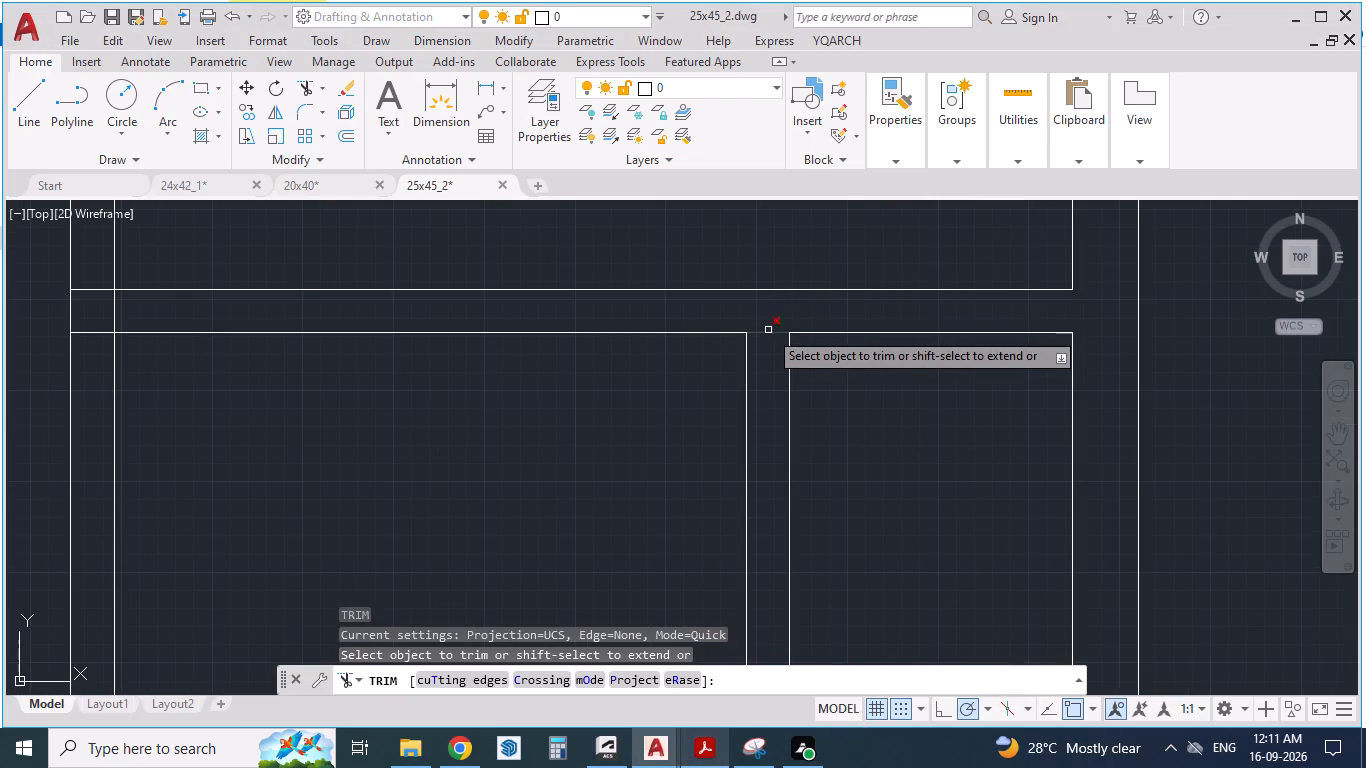
{"action": "left_click", "coordinate": [768, 330]}
{"action": "left_click", "coordinate": [767, 342]}
{"action": "scroll", "coordinate": [769, 292], "scroll_direction": "down", "scroll_amount": 2}
{"action": "scroll", "coordinate": [756, 490], "scroll_direction": "up", "scroll_amount": 2}
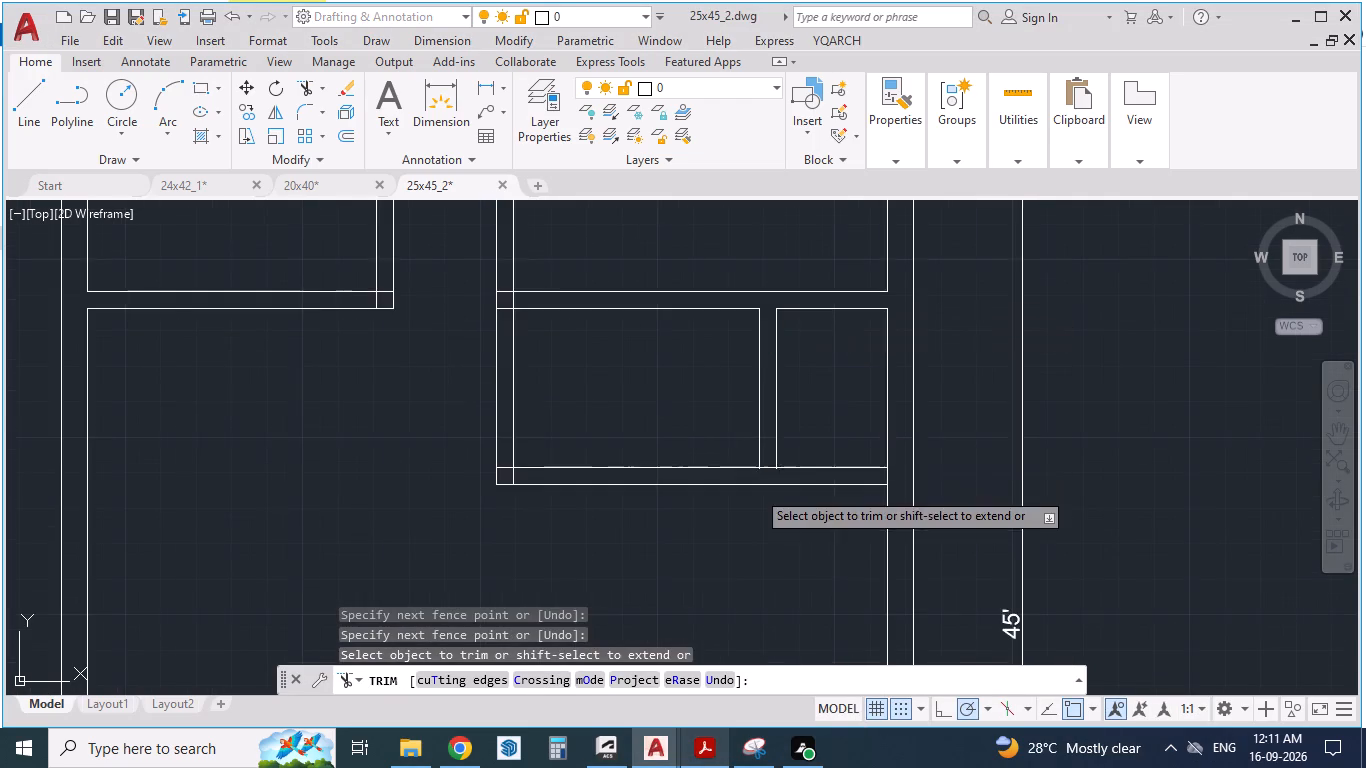
{"action": "left_click", "coordinate": [774, 432]}
{"action": "left_click", "coordinate": [773, 444]}
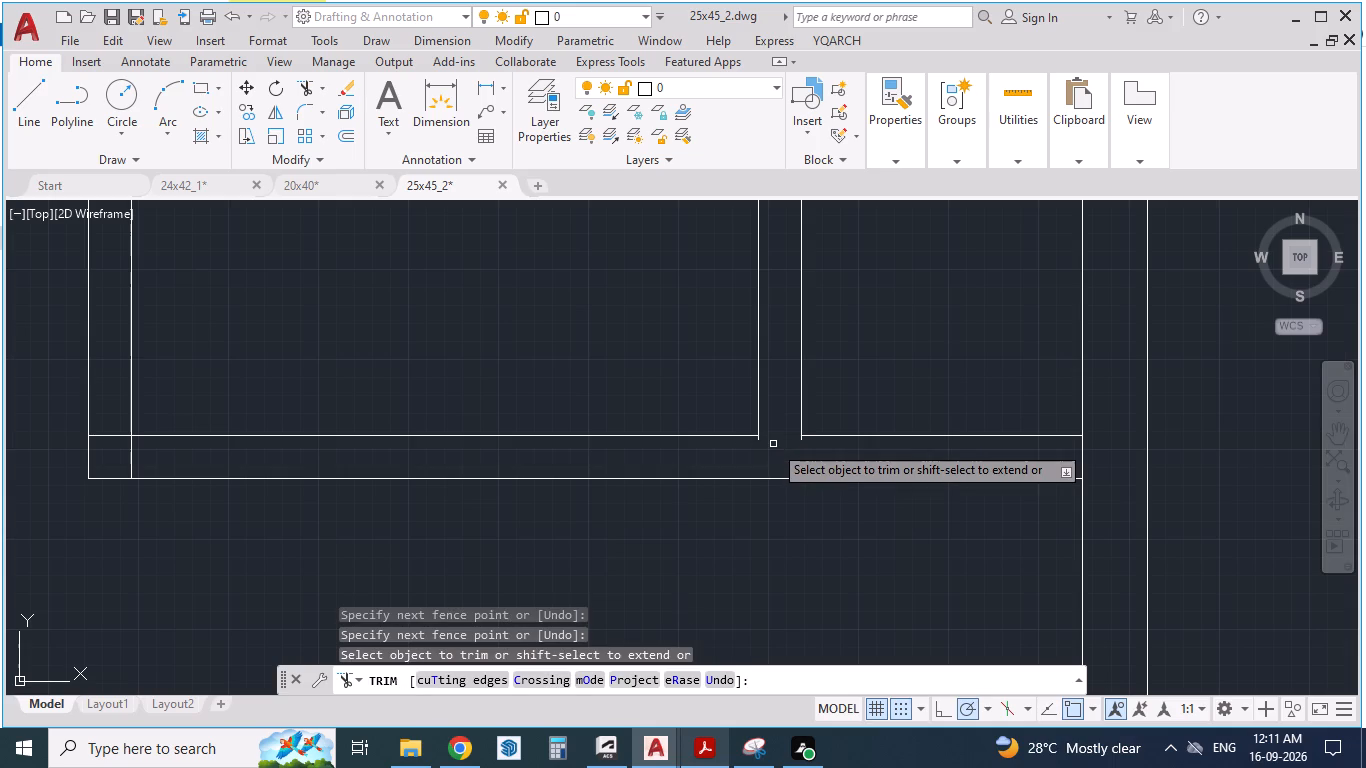
Trim the overhanging lower ends of both east wall lines at the C toilet's south wall.
{"action": "scroll", "coordinate": [771, 445], "scroll_direction": "up", "scroll_amount": 2}
{"action": "left_click", "coordinate": [735, 432]}
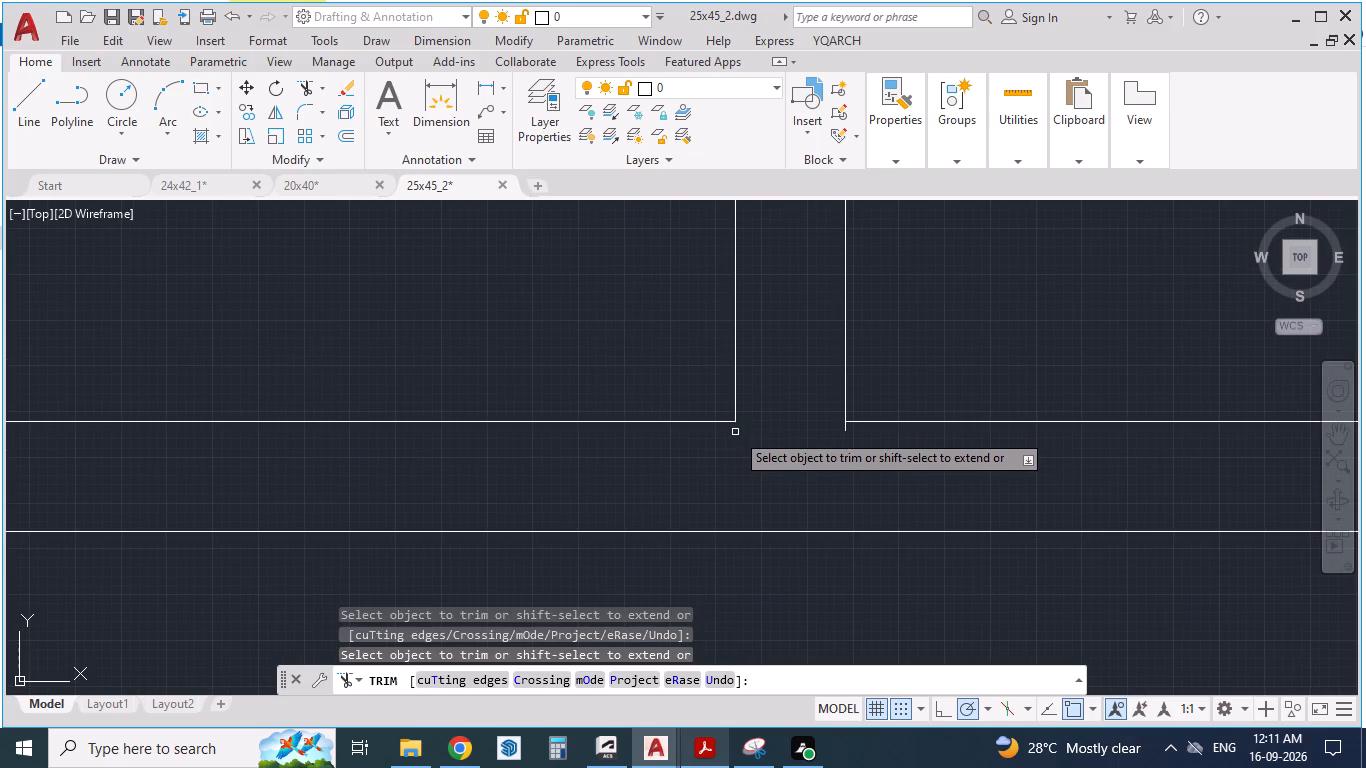
{"action": "left_click", "coordinate": [844, 431]}
{"action": "scroll", "coordinate": [846, 441], "scroll_direction": "down", "scroll_amount": 4}
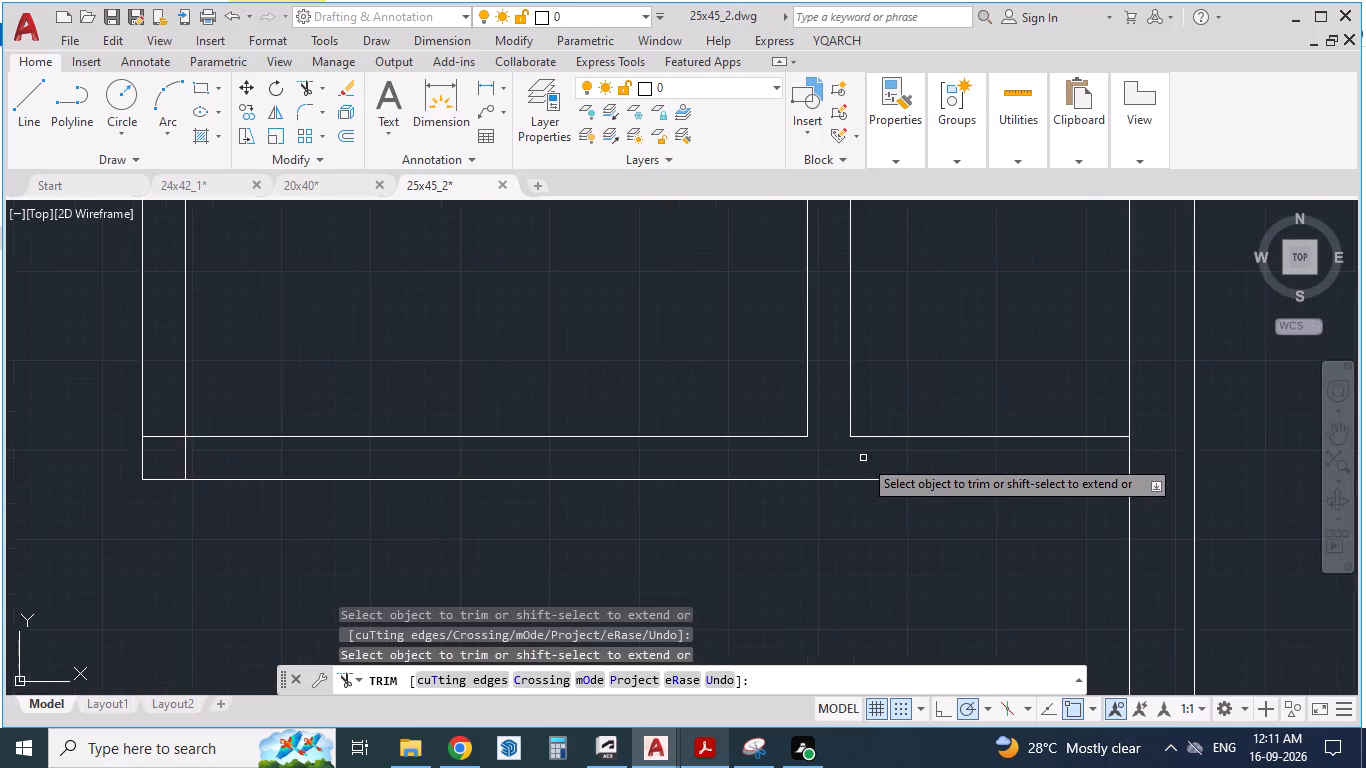
{"action": "scroll", "coordinate": [863, 458], "scroll_direction": "down", "scroll_amount": 1}
{"action": "scroll", "coordinate": [578, 297], "scroll_direction": "up", "scroll_amount": 2}
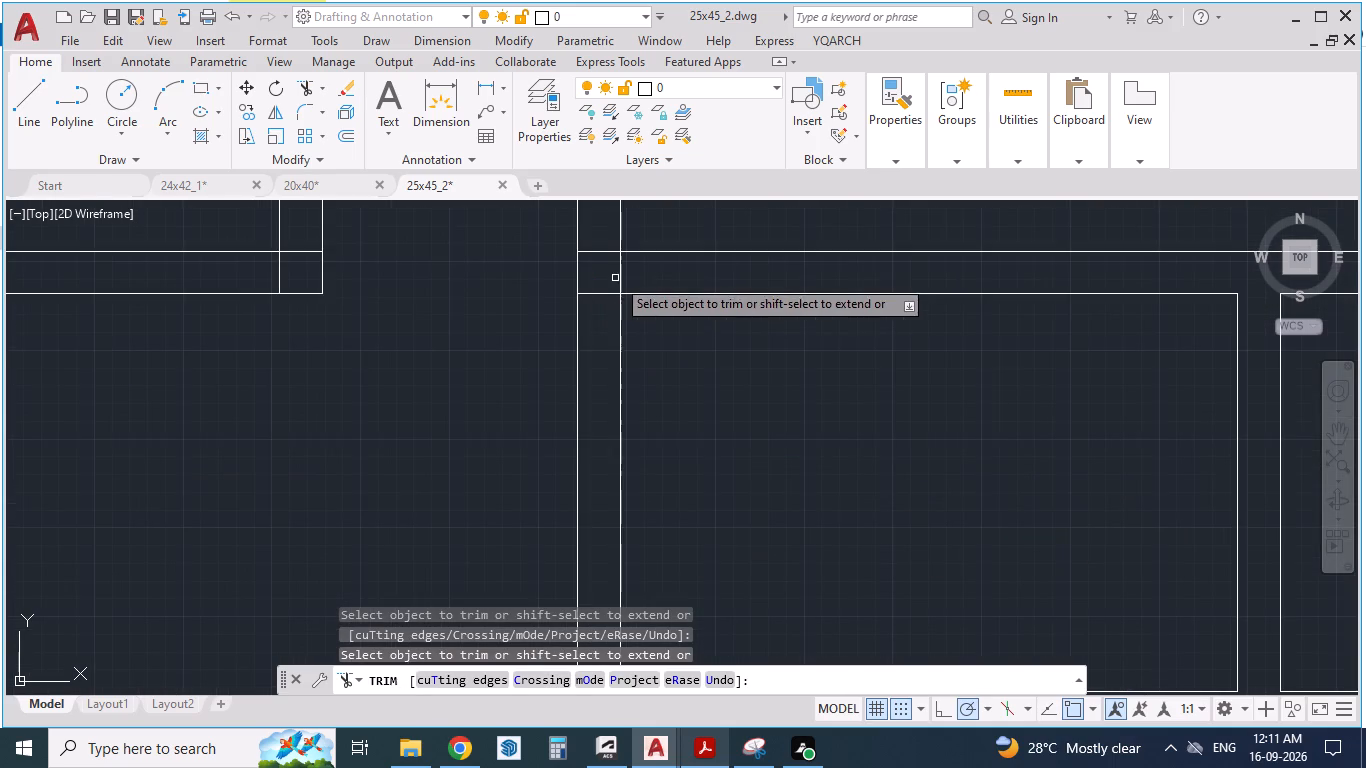
{"action": "scroll", "coordinate": [628, 287], "scroll_direction": "up", "scroll_amount": 2}
{"action": "scroll", "coordinate": [662, 323], "scroll_direction": "down", "scroll_amount": 5}
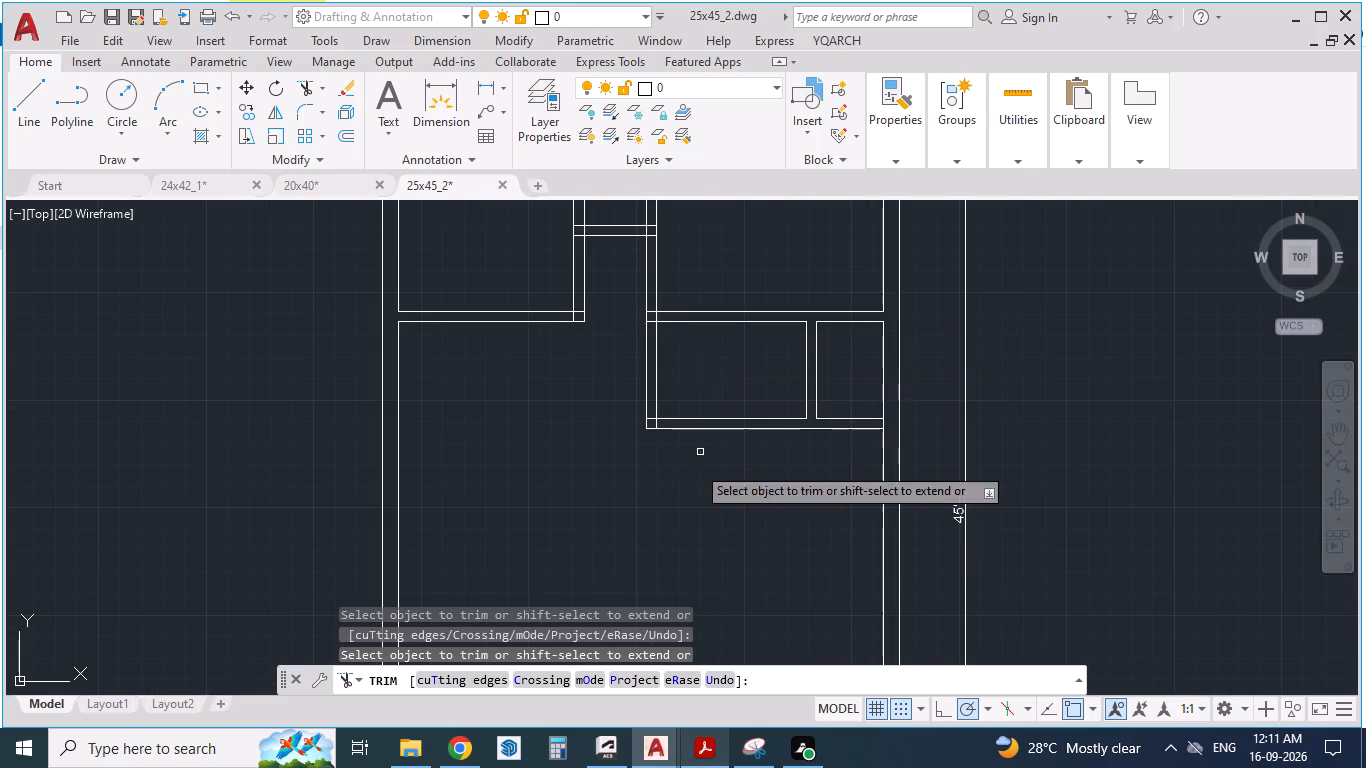
{"action": "key", "text": "Escape"}
{"action": "key", "text": "Escape"}
Add closed-space dimensions (DDZ) inside the C toilet.
{"action": "type", "text": "DDZ"}
{"action": "key", "text": "Return"}
{"action": "left_click", "coordinate": [703, 372]}
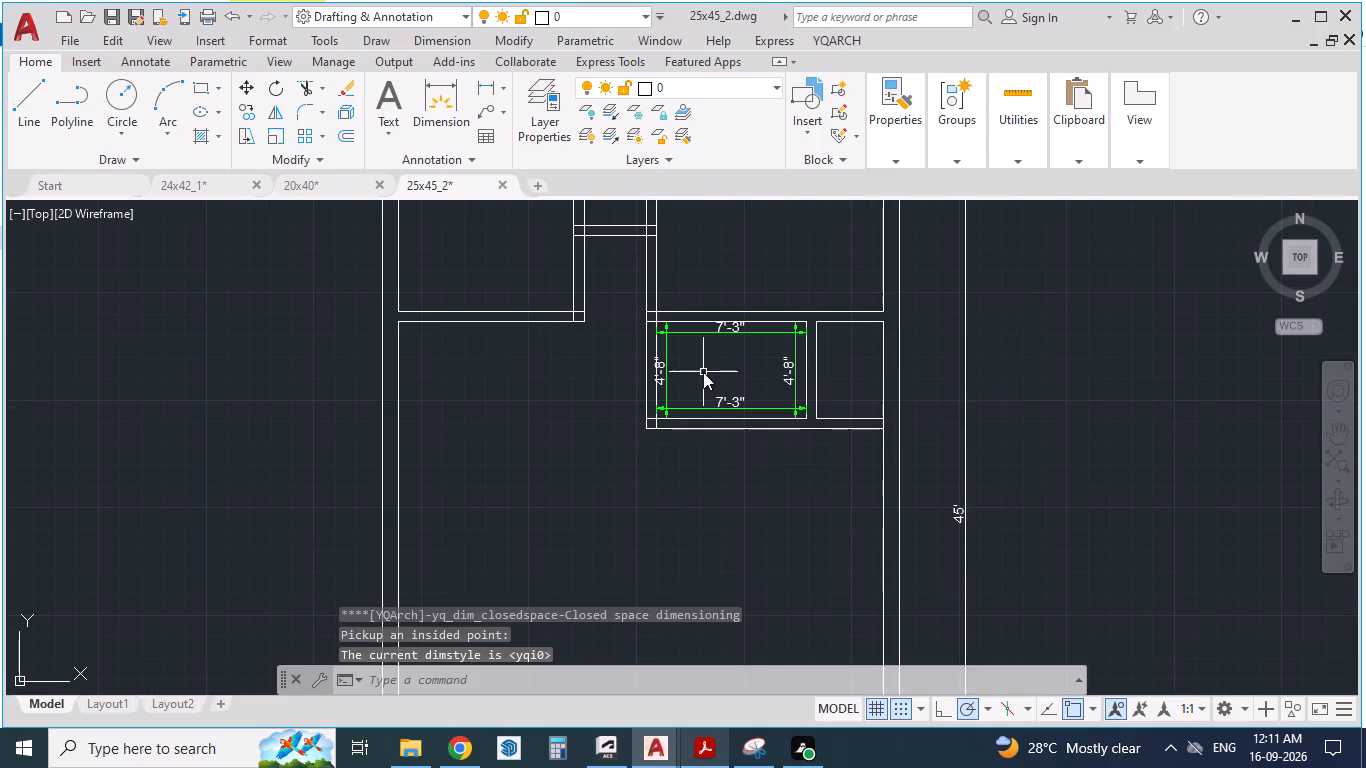
{"action": "scroll", "coordinate": [703, 372], "scroll_direction": "up", "scroll_amount": 1}
Check the PDF reference plan for the hall and Bedroom-2 layout and dimensions, and return to the 25x45_2 drawing.
{"action": "left_click", "coordinate": [713, 750]}
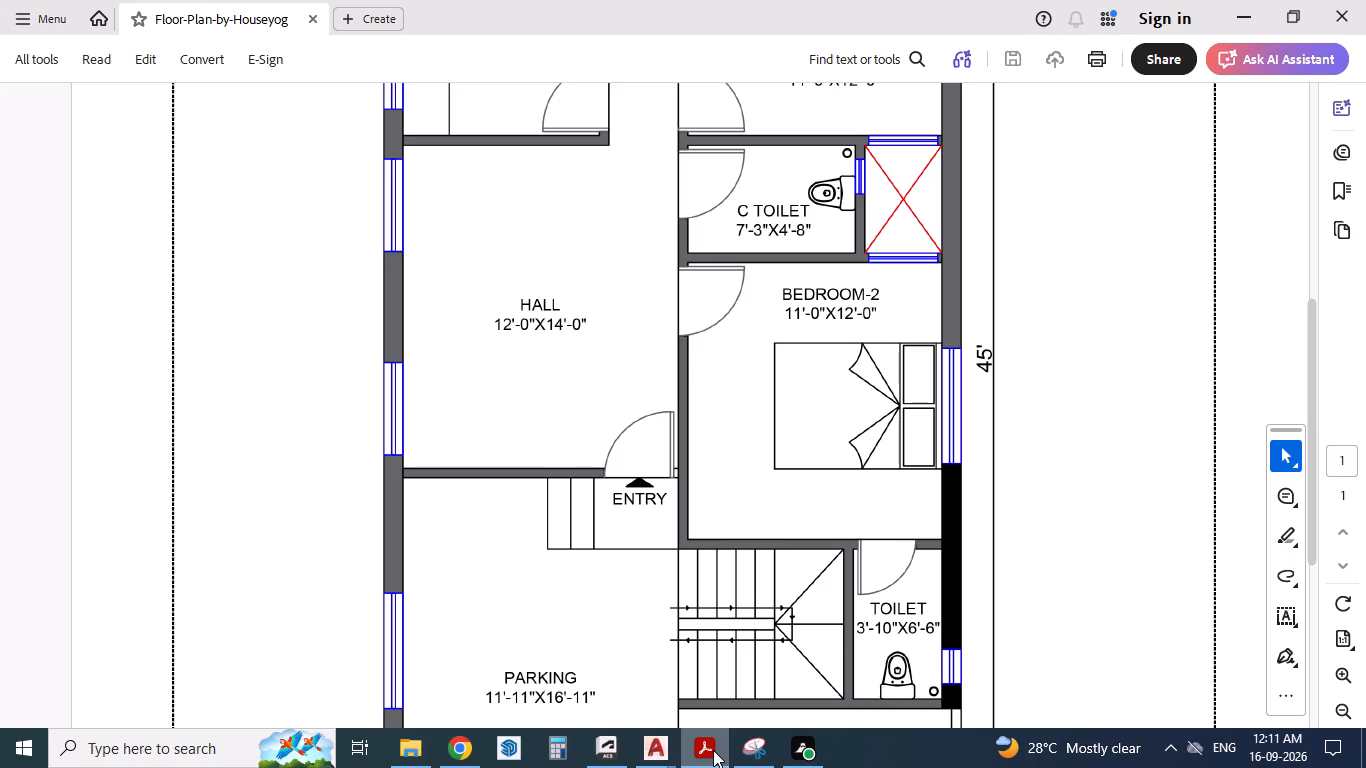
{"action": "left_click", "coordinate": [713, 750]}
{"action": "left_click", "coordinate": [713, 750]}
{"action": "left_click", "coordinate": [706, 749]}
{"action": "scroll", "coordinate": [594, 402], "scroll_direction": "down", "scroll_amount": 2}
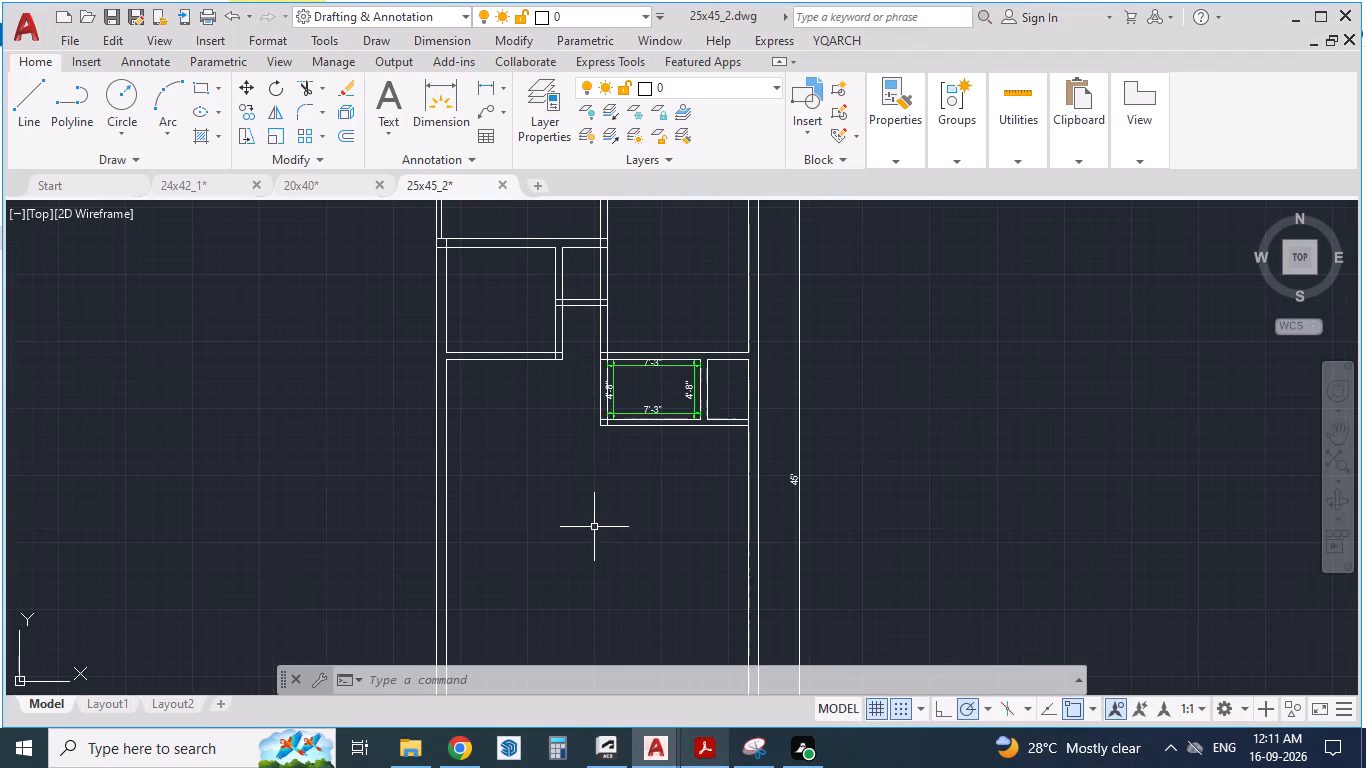
{"action": "scroll", "coordinate": [602, 475], "scroll_direction": "down", "scroll_amount": 1}
{"action": "scroll", "coordinate": [532, 452], "scroll_direction": "up", "scroll_amount": 2}
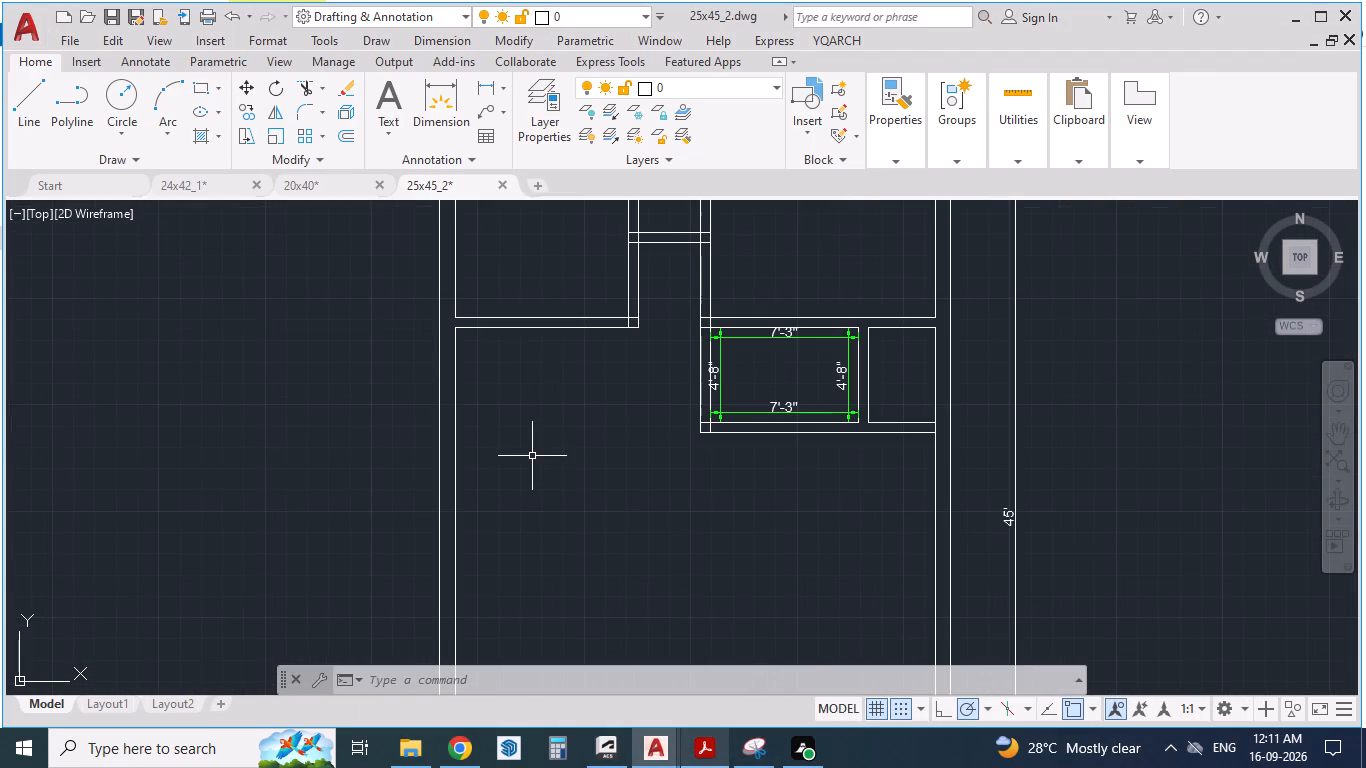
Measure the hall's width from its west wall to the C toilet's west wall with a temporary aligned dimension, and delete it.
{"action": "type", "text": "DA"}
{"action": "key", "text": "Return"}
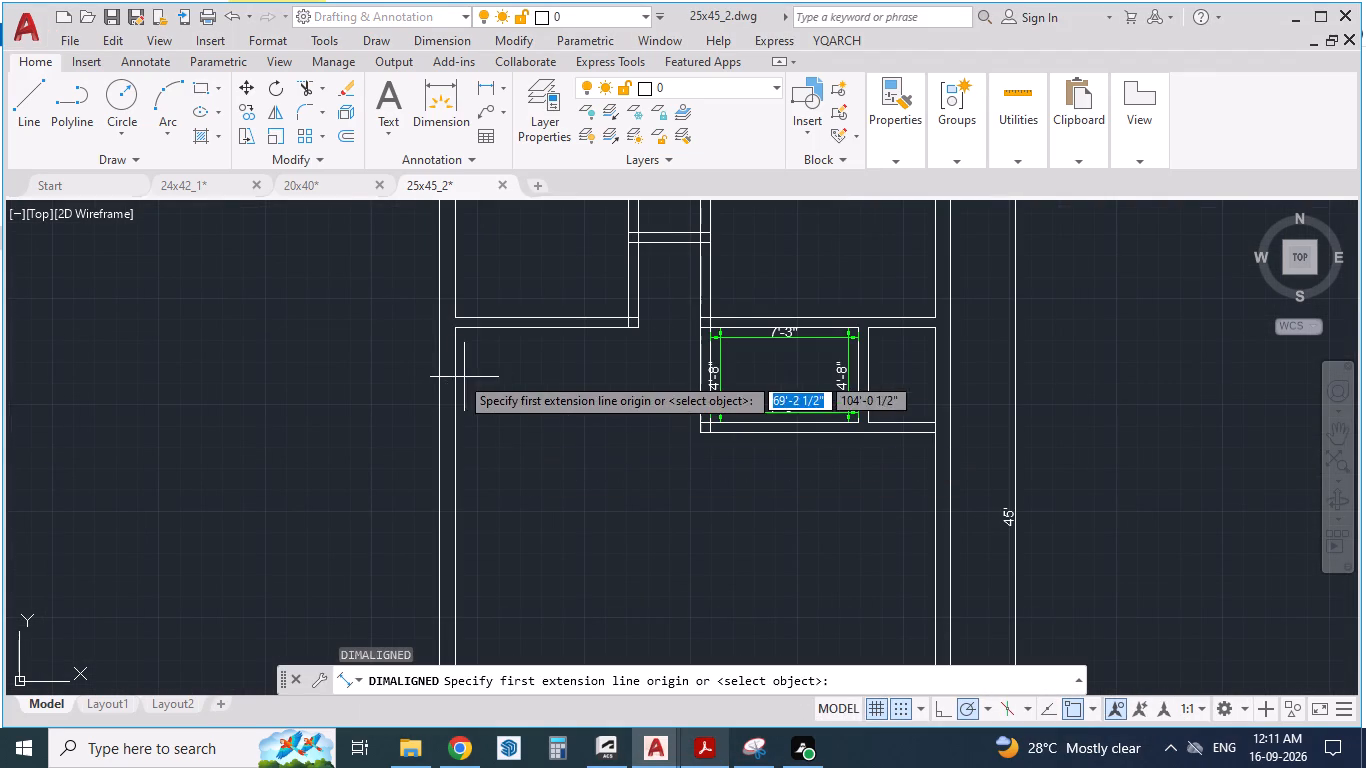
{"action": "left_click", "coordinate": [462, 376]}
{"action": "scroll", "coordinate": [704, 375], "scroll_direction": "up", "scroll_amount": 2}
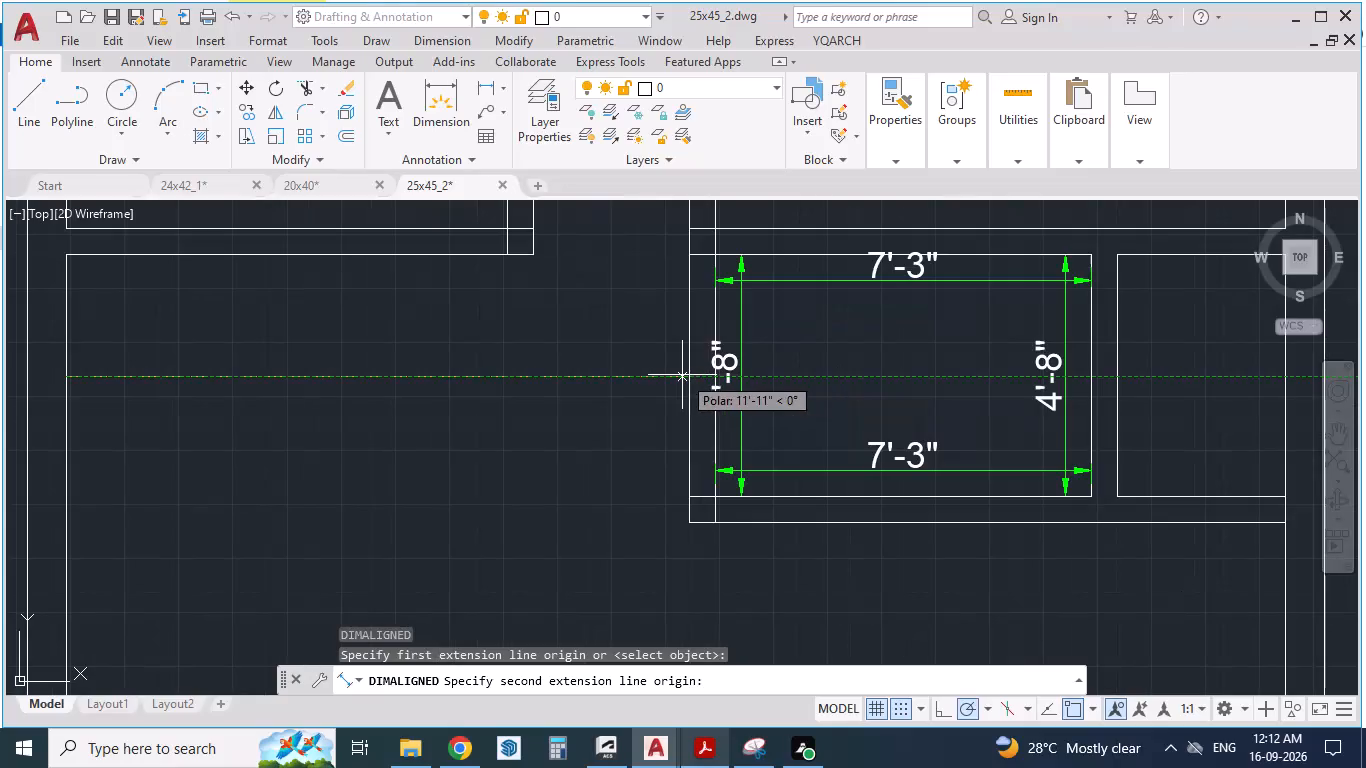
{"action": "left_click", "coordinate": [687, 375]}
{"action": "left_click", "coordinate": [670, 401]}
{"action": "scroll", "coordinate": [494, 455], "scroll_direction": "up", "scroll_amount": 1}
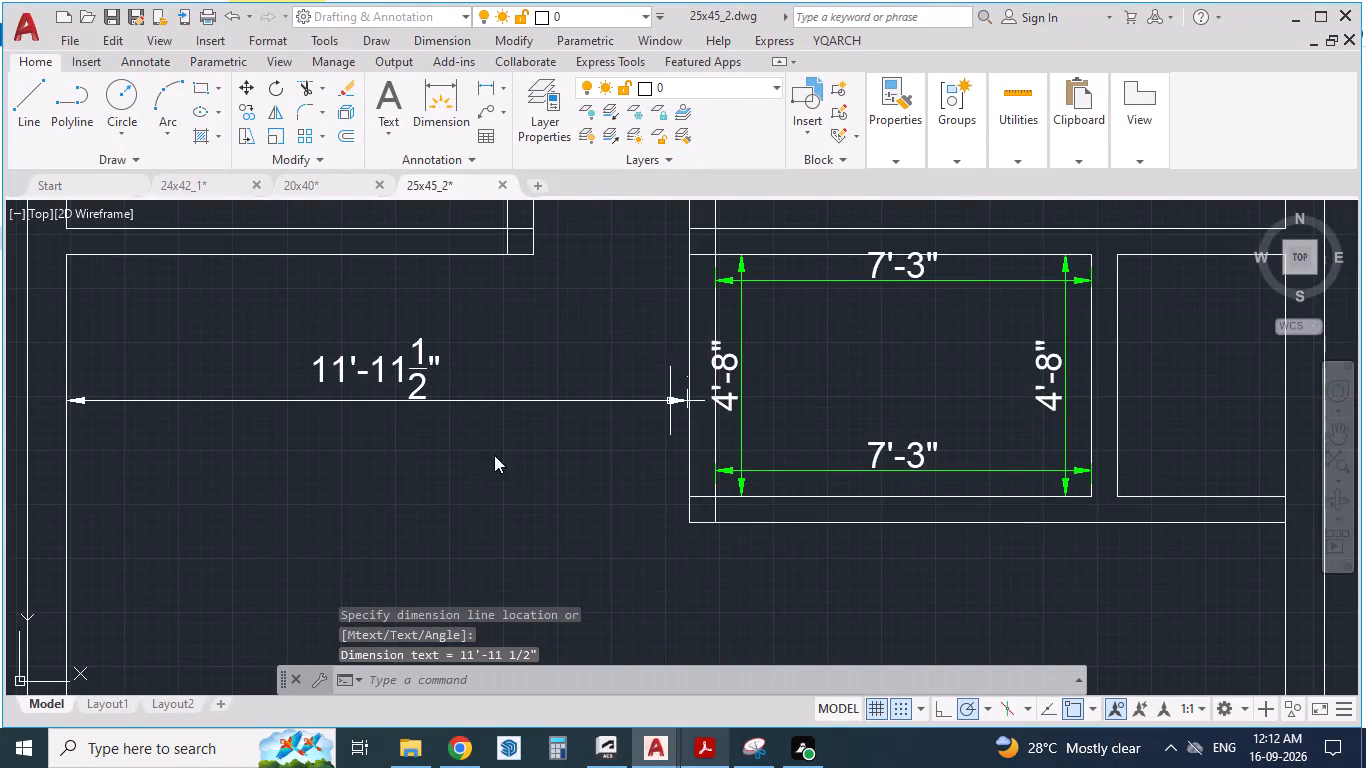
{"action": "scroll", "coordinate": [592, 415], "scroll_direction": "up", "scroll_amount": 1}
{"action": "left_click", "coordinate": [638, 258]}
{"action": "left_click", "coordinate": [476, 387]}
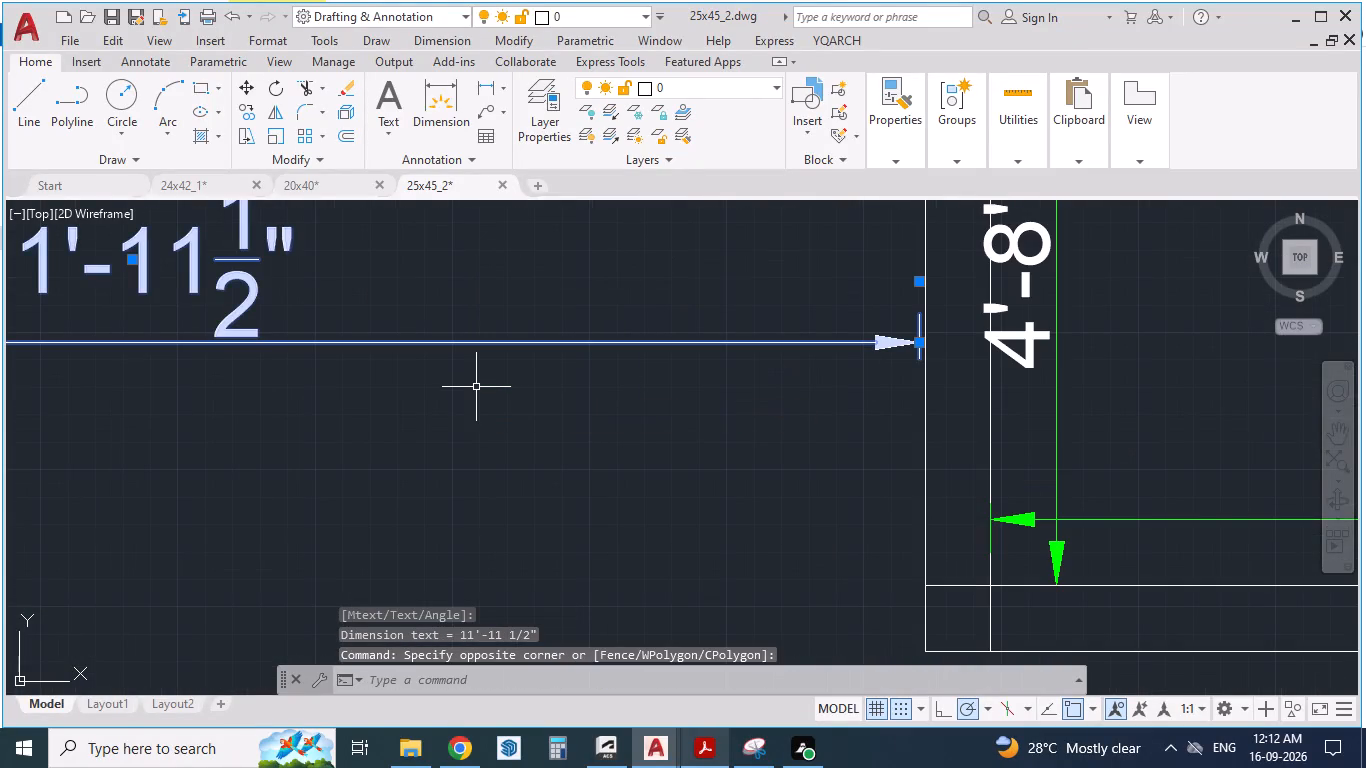
{"action": "key", "text": "Delete"}
{"action": "scroll", "coordinate": [476, 387], "scroll_direction": "down", "scroll_amount": 2}
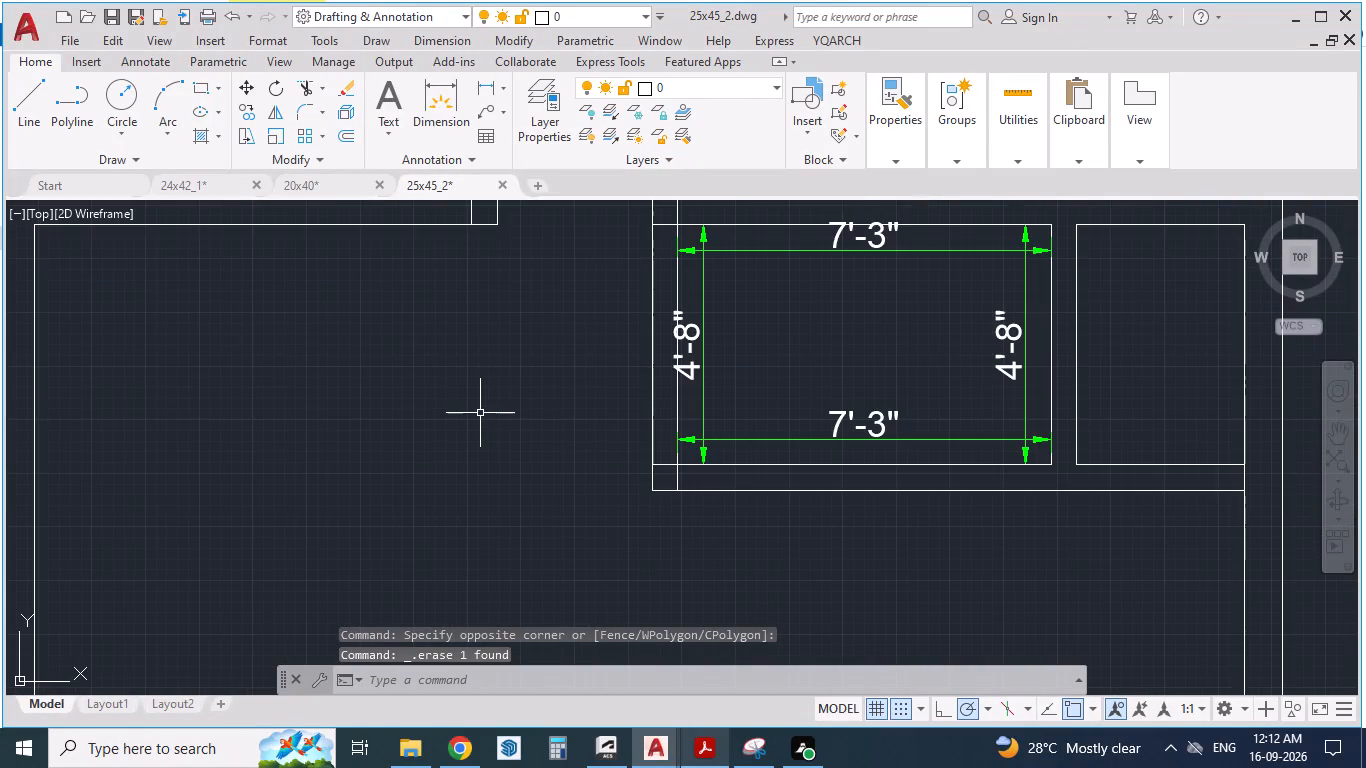
Measure the hall's width again from its west wall to the C toilet's west wall, and check the hall's size in the PDF reference.
{"action": "type", "text": "DA"}
{"action": "key", "text": "Return"}
{"action": "scroll", "coordinate": [511, 419], "scroll_direction": "down", "scroll_amount": 1}
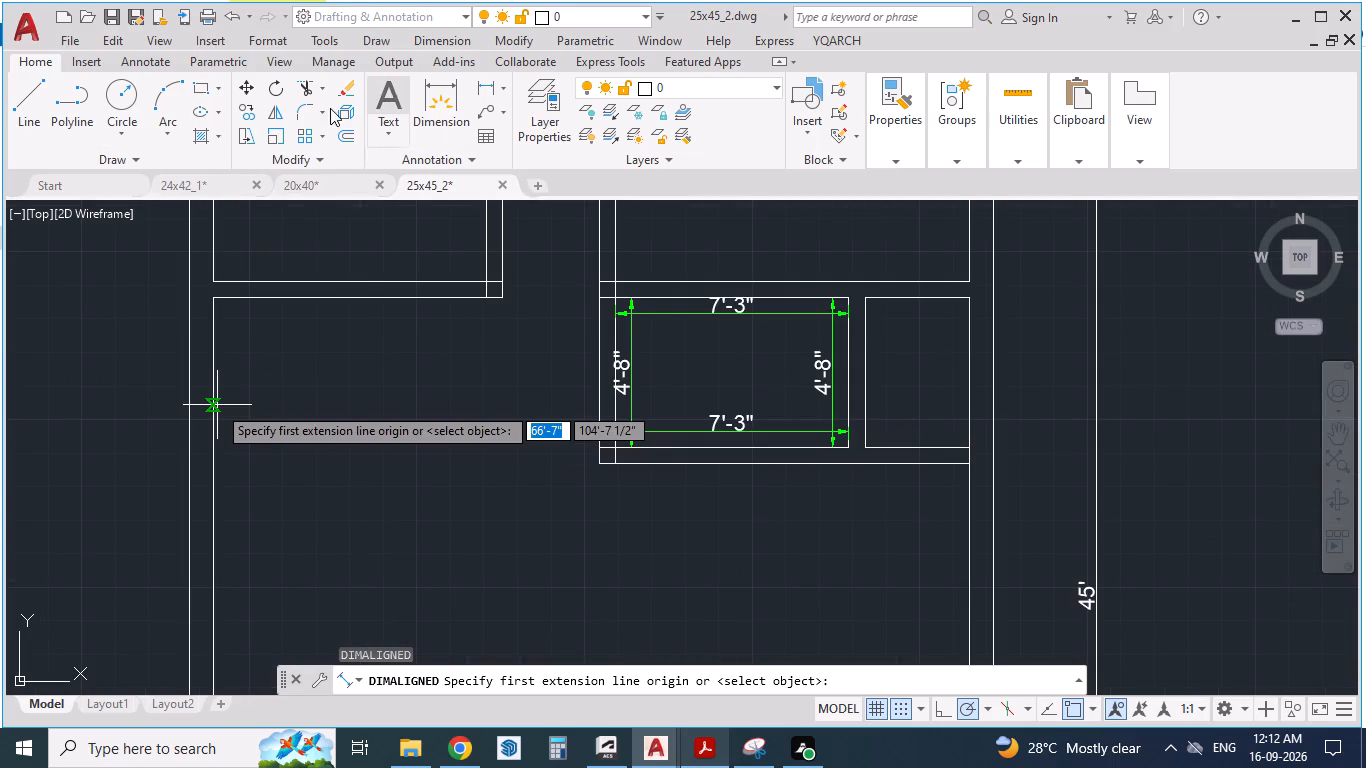
{"action": "scroll", "coordinate": [222, 404], "scroll_direction": "up", "scroll_amount": 2}
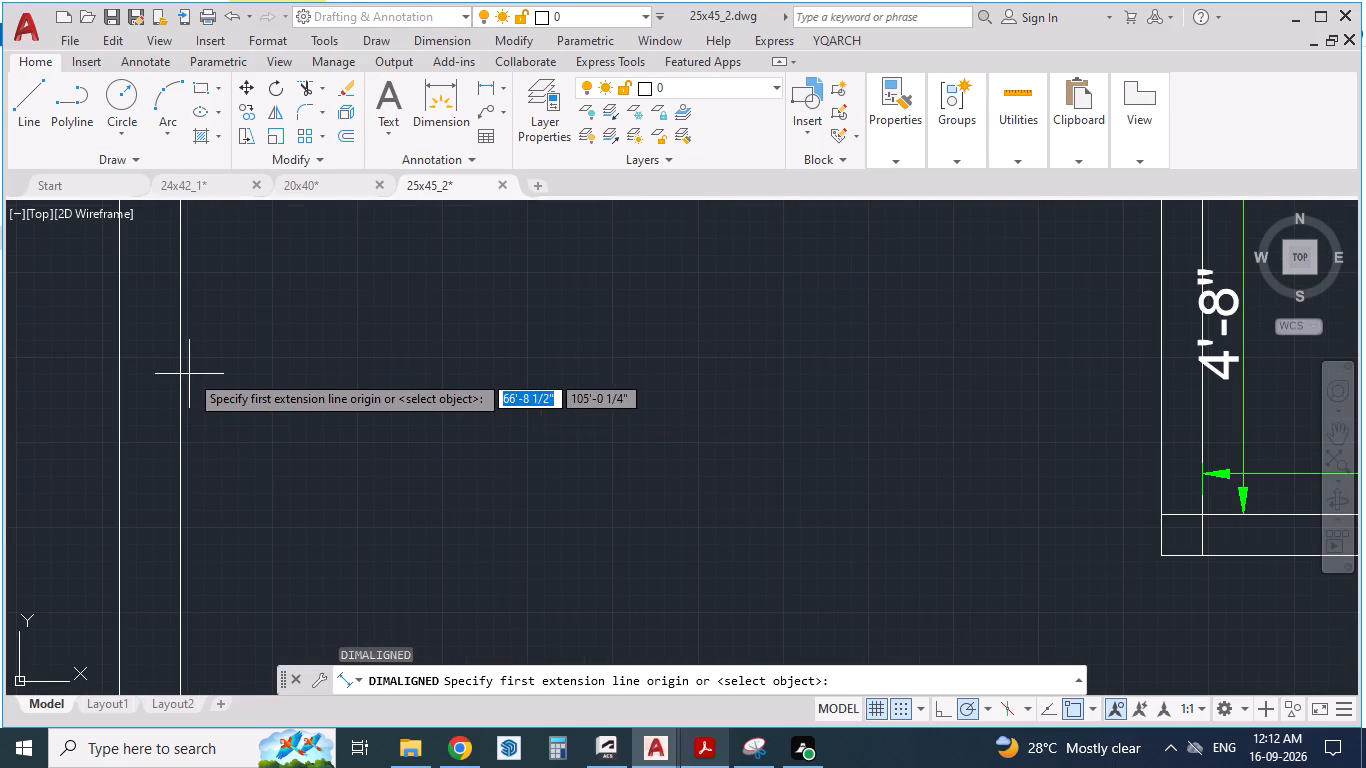
{"action": "left_click", "coordinate": [183, 367]}
{"action": "scroll", "coordinate": [630, 368], "scroll_direction": "down", "scroll_amount": 2}
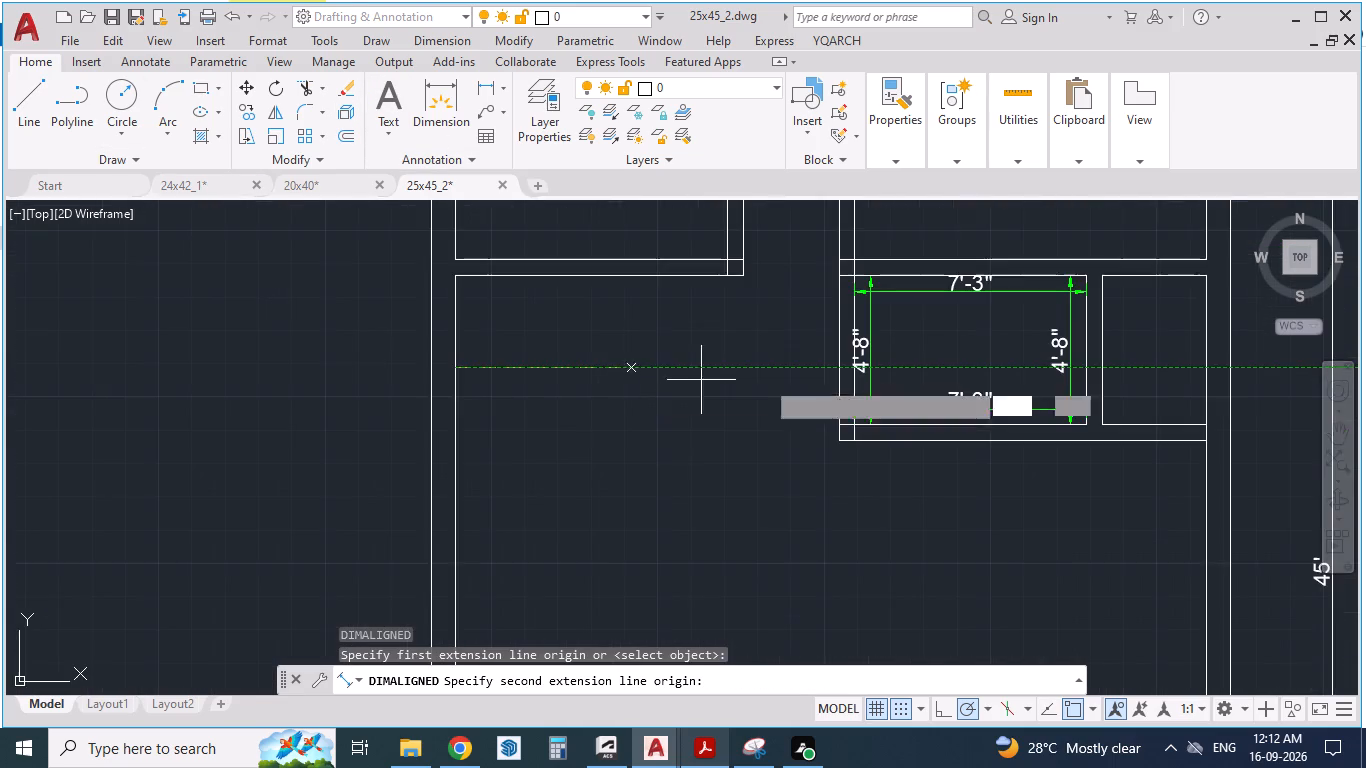
{"action": "scroll", "coordinate": [827, 374], "scroll_direction": "up", "scroll_amount": 2}
{"action": "left_click", "coordinate": [852, 361]}
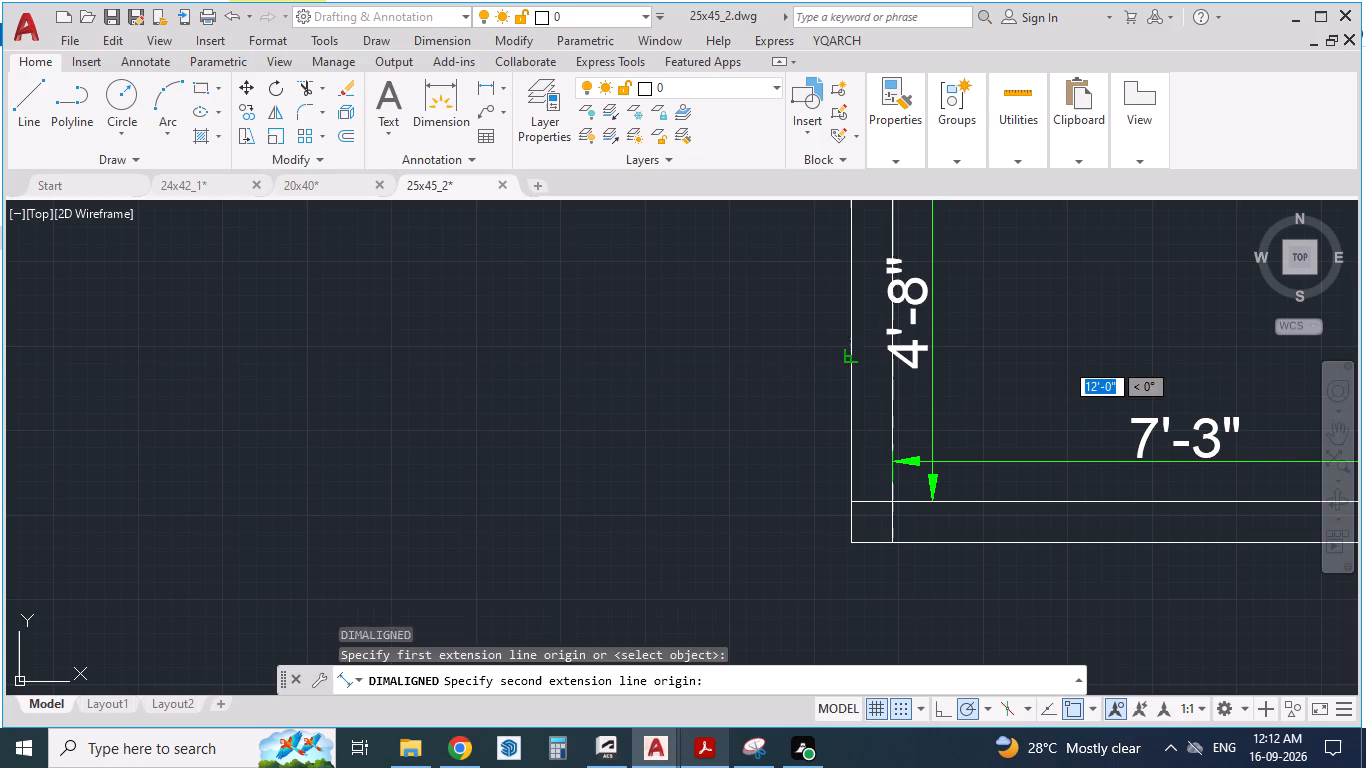
{"action": "key", "text": "Return"}
{"action": "scroll", "coordinate": [824, 378], "scroll_direction": "down", "scroll_amount": 3}
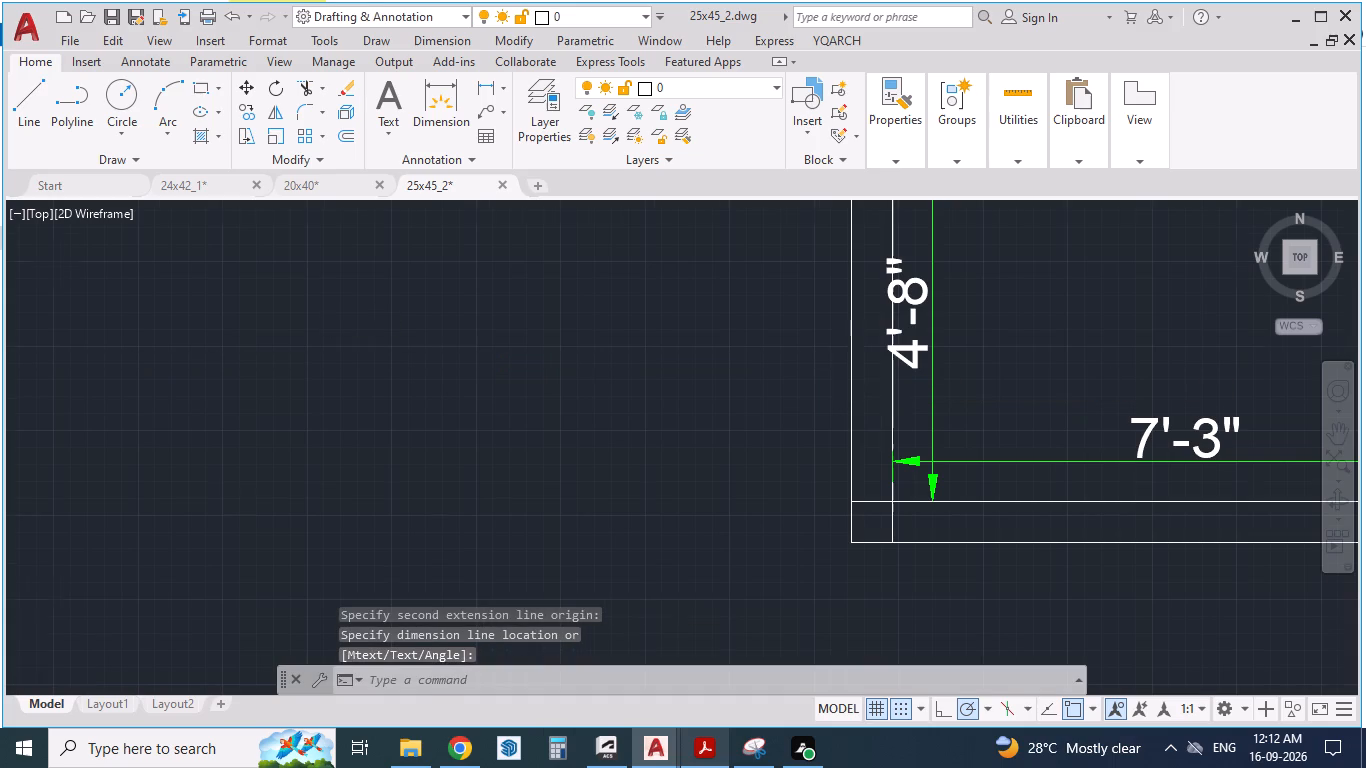
{"action": "key", "text": "alt+Tab"}
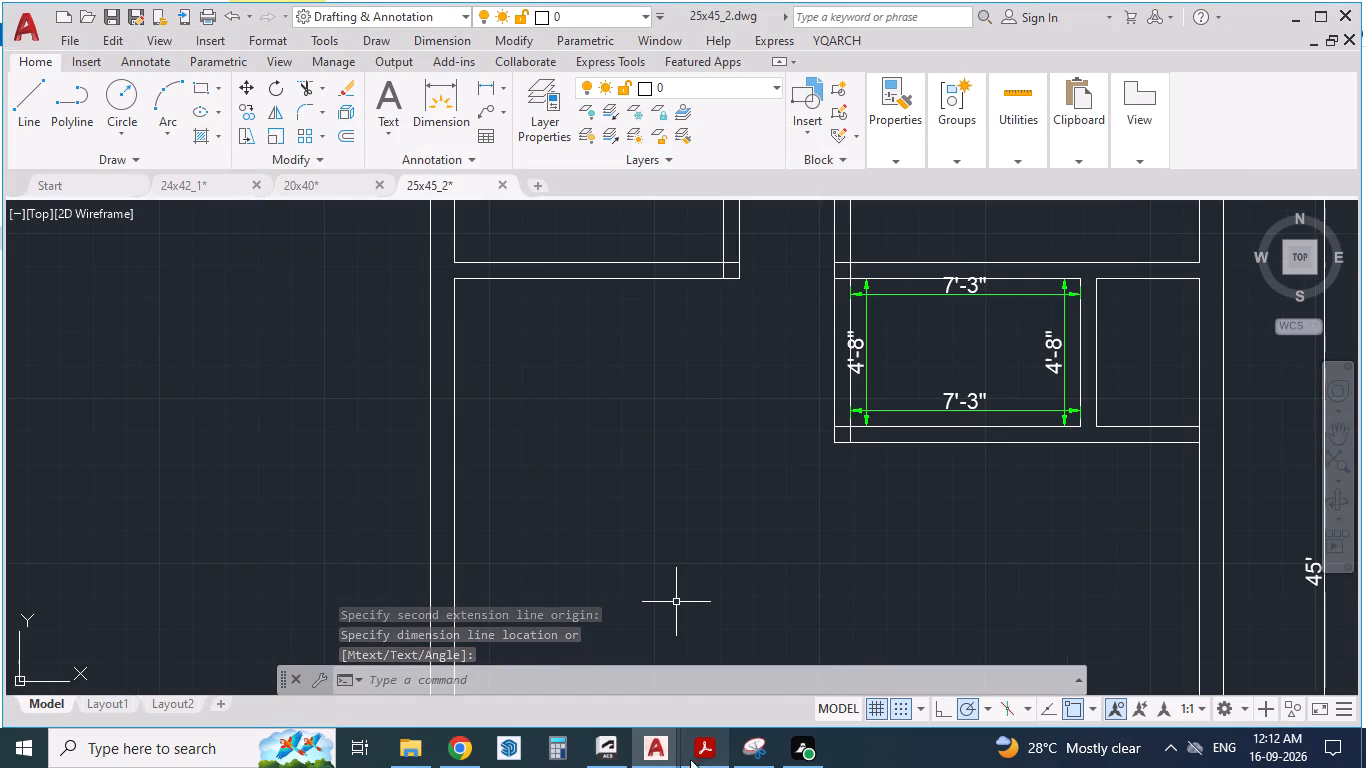
{"action": "left_click", "coordinate": [696, 754]}
{"action": "left_click", "coordinate": [696, 754]}
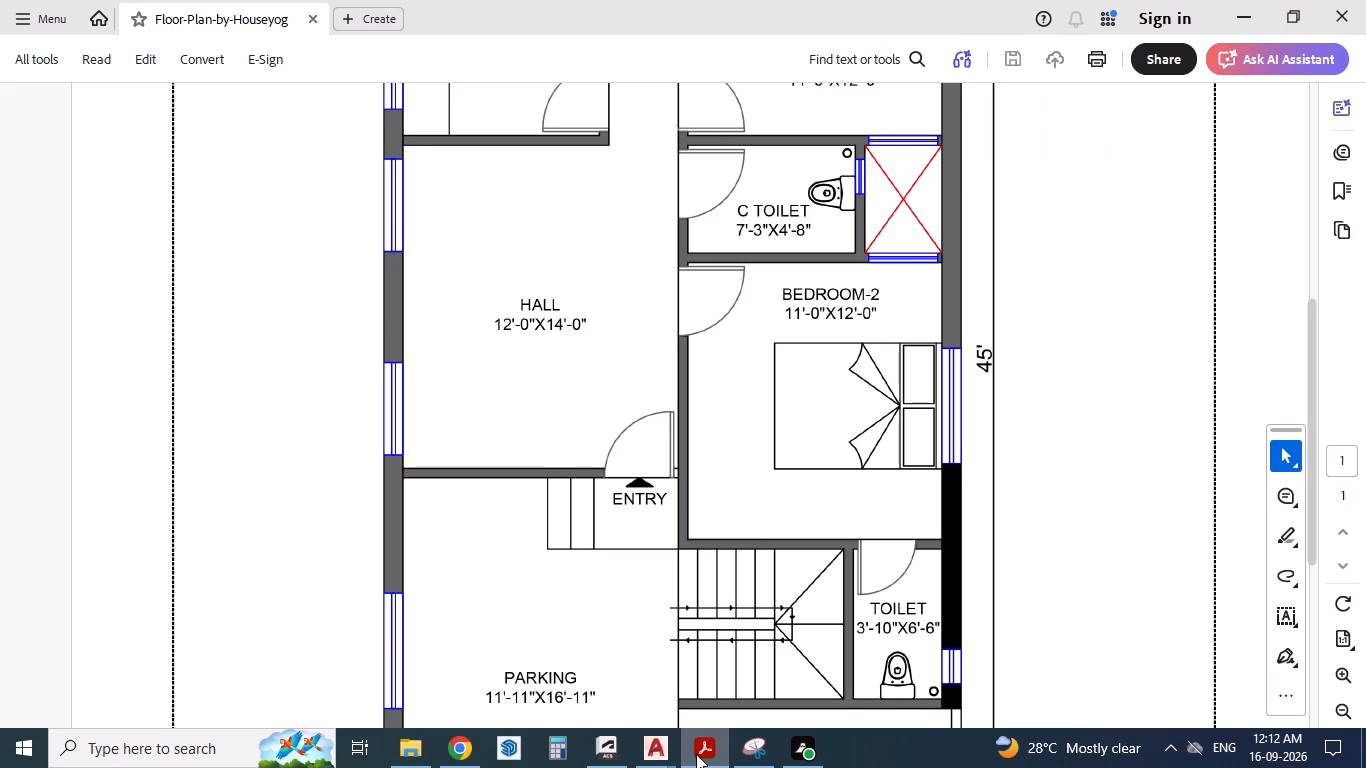
{"action": "scroll", "coordinate": [629, 288], "scroll_direction": "down", "scroll_amount": 1}
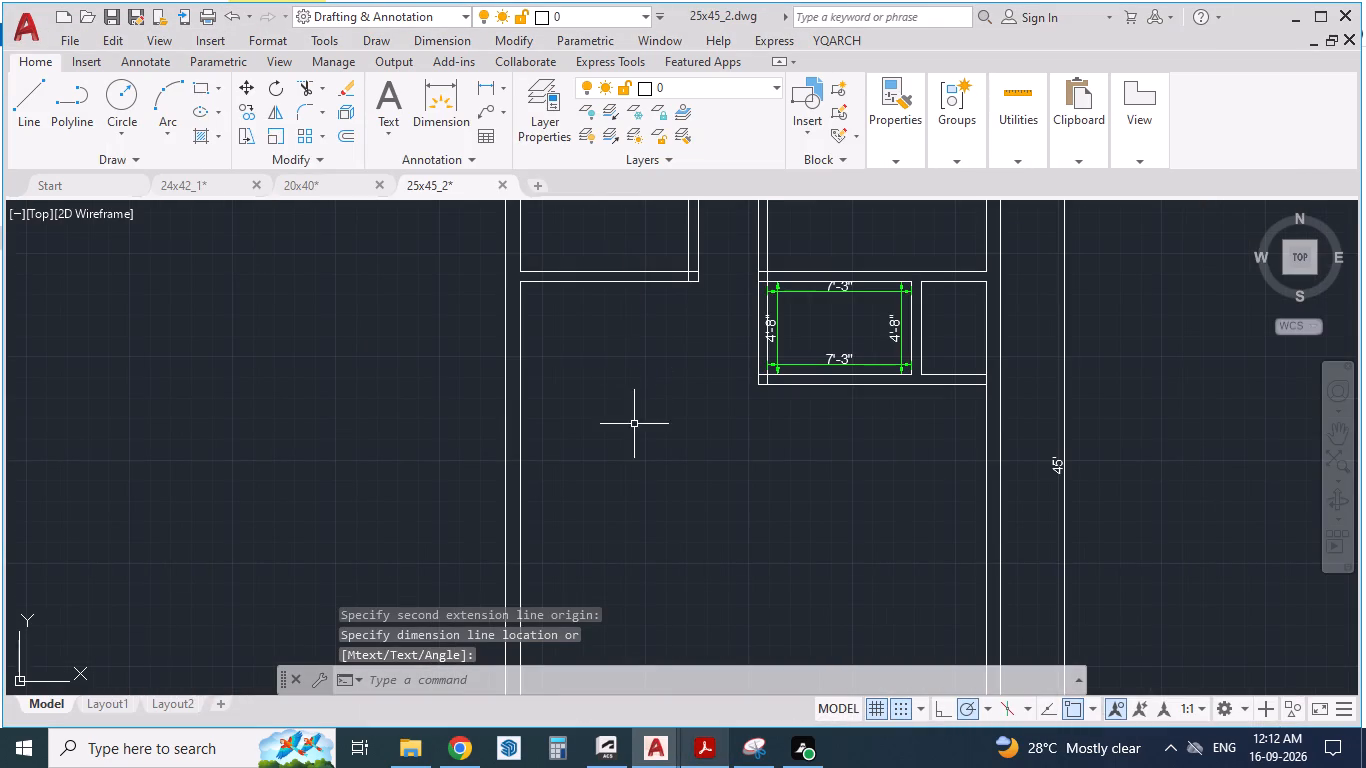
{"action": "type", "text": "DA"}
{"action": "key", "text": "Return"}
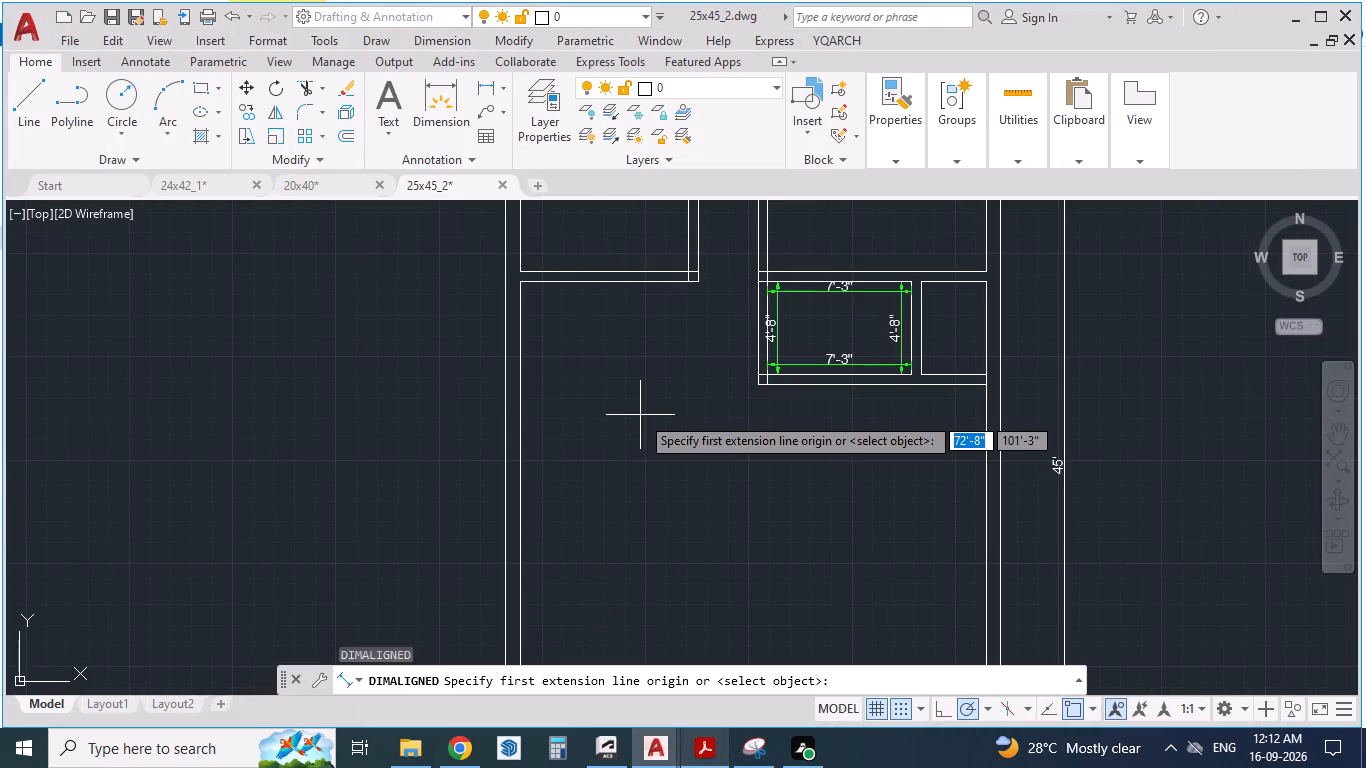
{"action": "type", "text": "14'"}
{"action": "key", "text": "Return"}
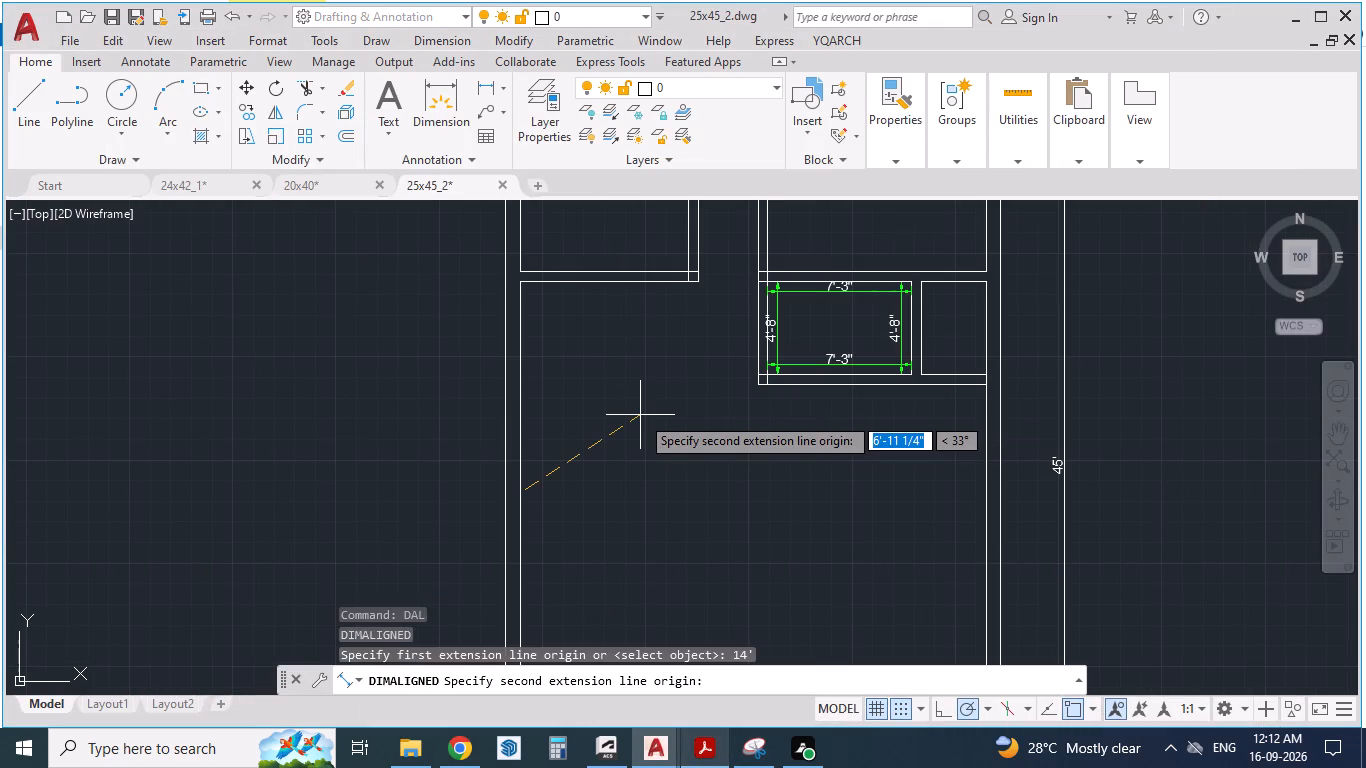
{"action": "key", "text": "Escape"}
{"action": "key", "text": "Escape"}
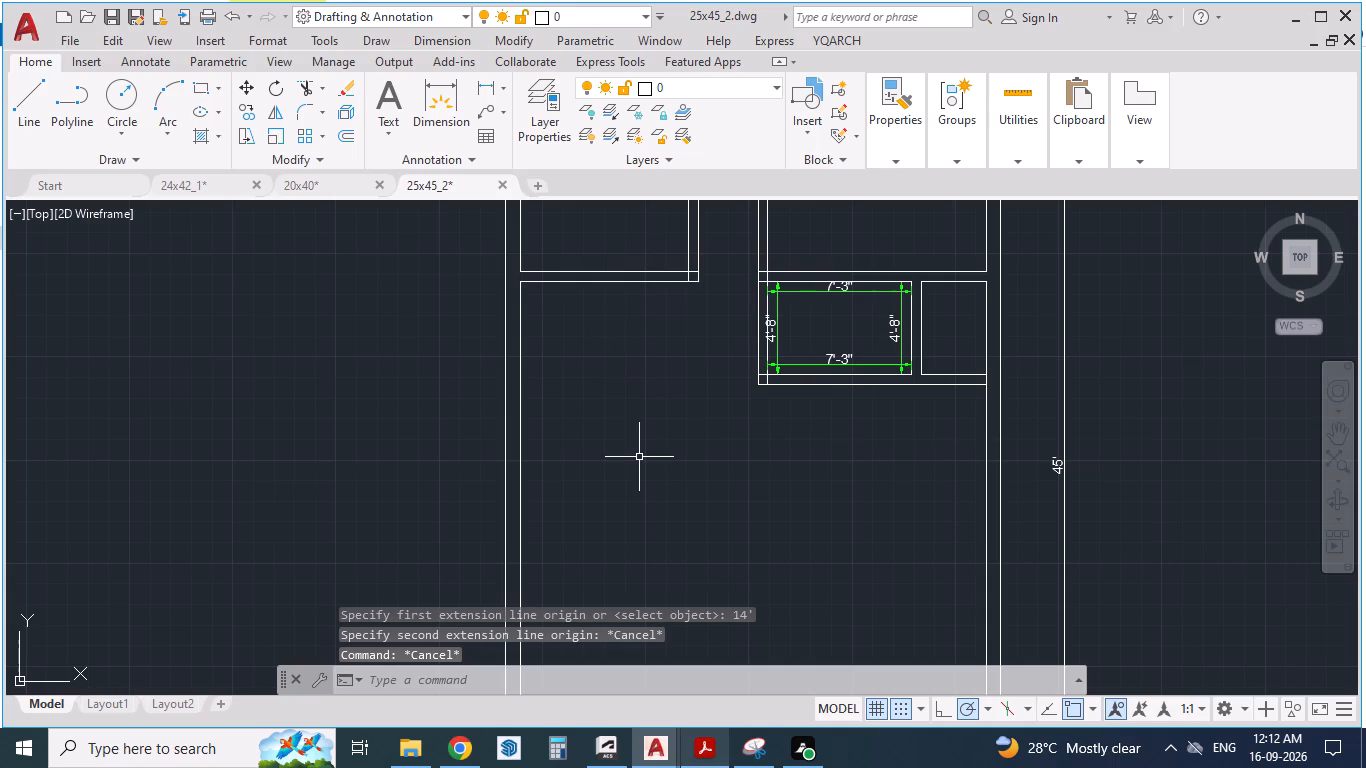
Offset the south face of the hall's north wall 14' south, and offset the new line 6" further south to form the hall's south wall.
{"action": "key", "text": "o"}
{"action": "key", "text": "Return"}
{"action": "type", "text": "14'"}
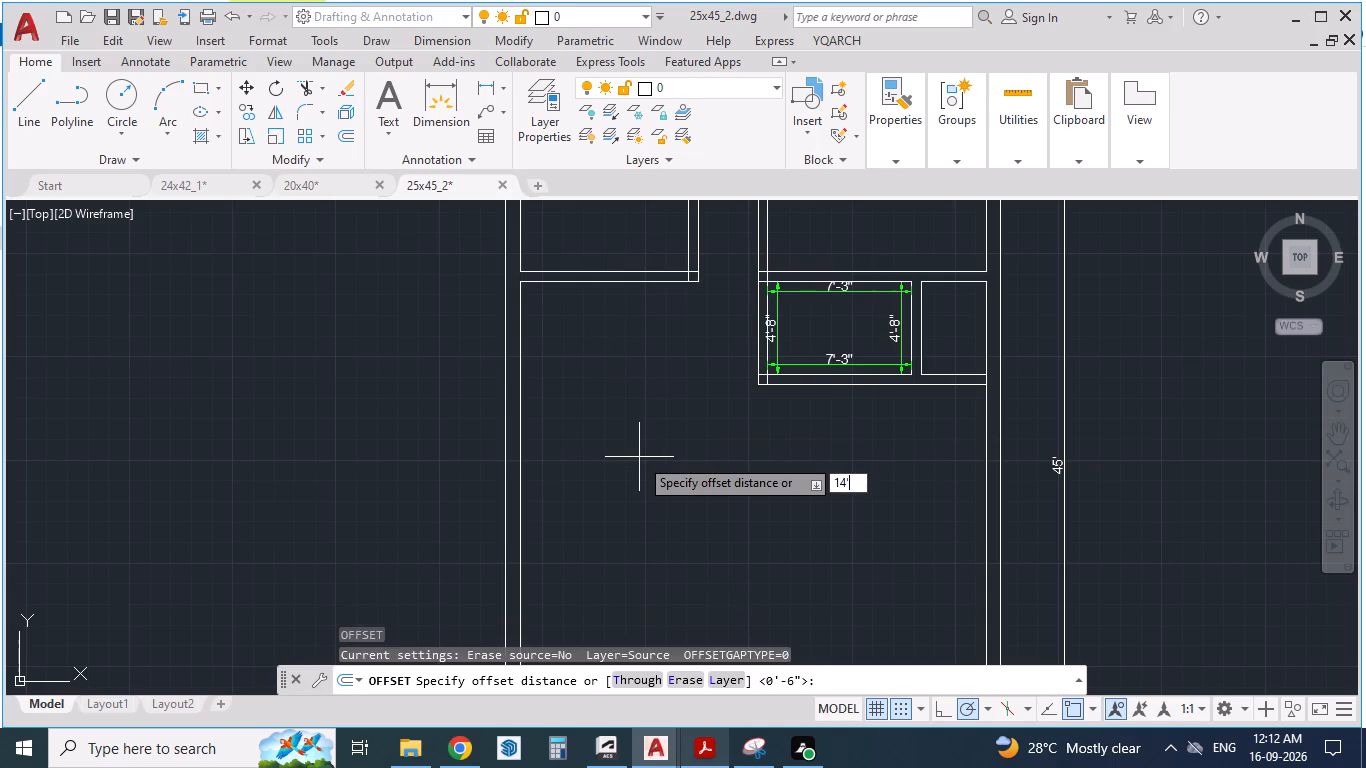
{"action": "key", "text": "Return"}
{"action": "left_click", "coordinate": [630, 283]}
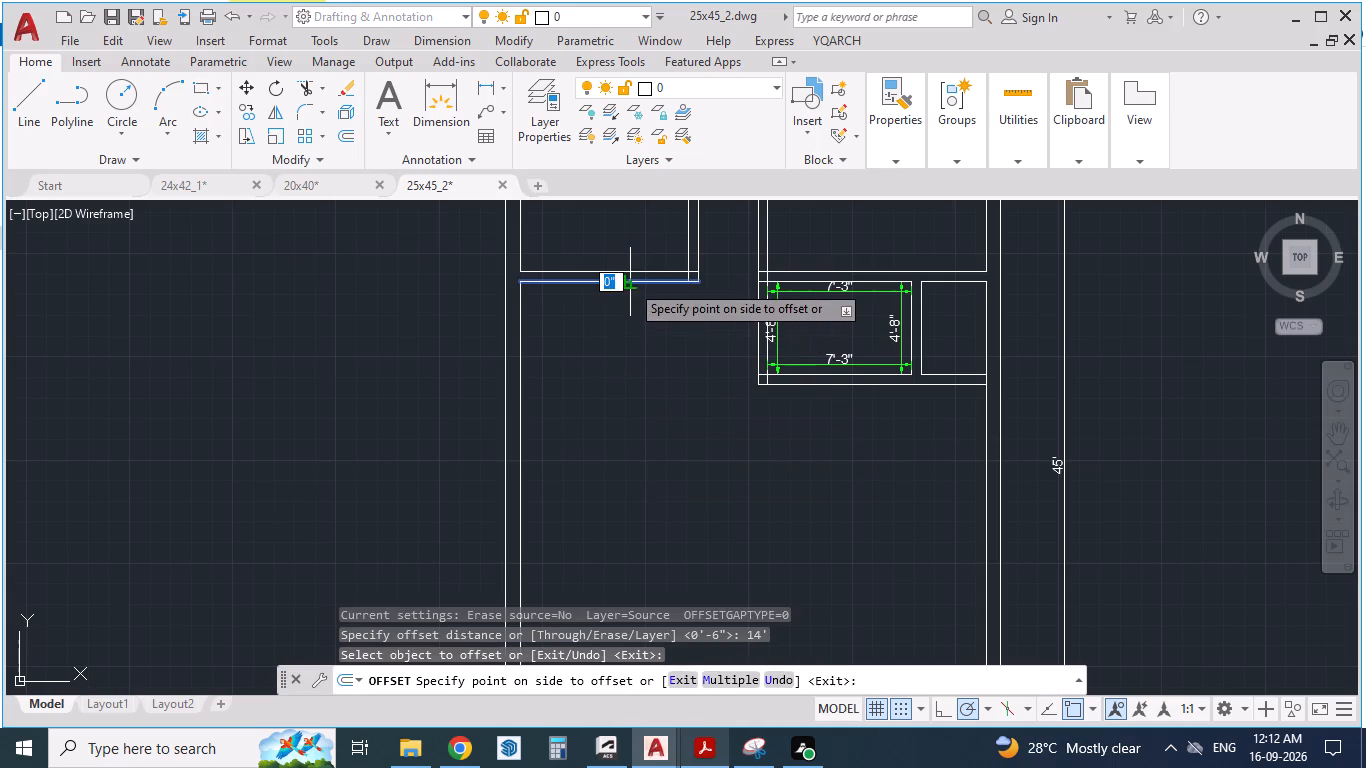
{"action": "left_click", "coordinate": [642, 462]}
{"action": "scroll", "coordinate": [650, 391], "scroll_direction": "down", "scroll_amount": 1}
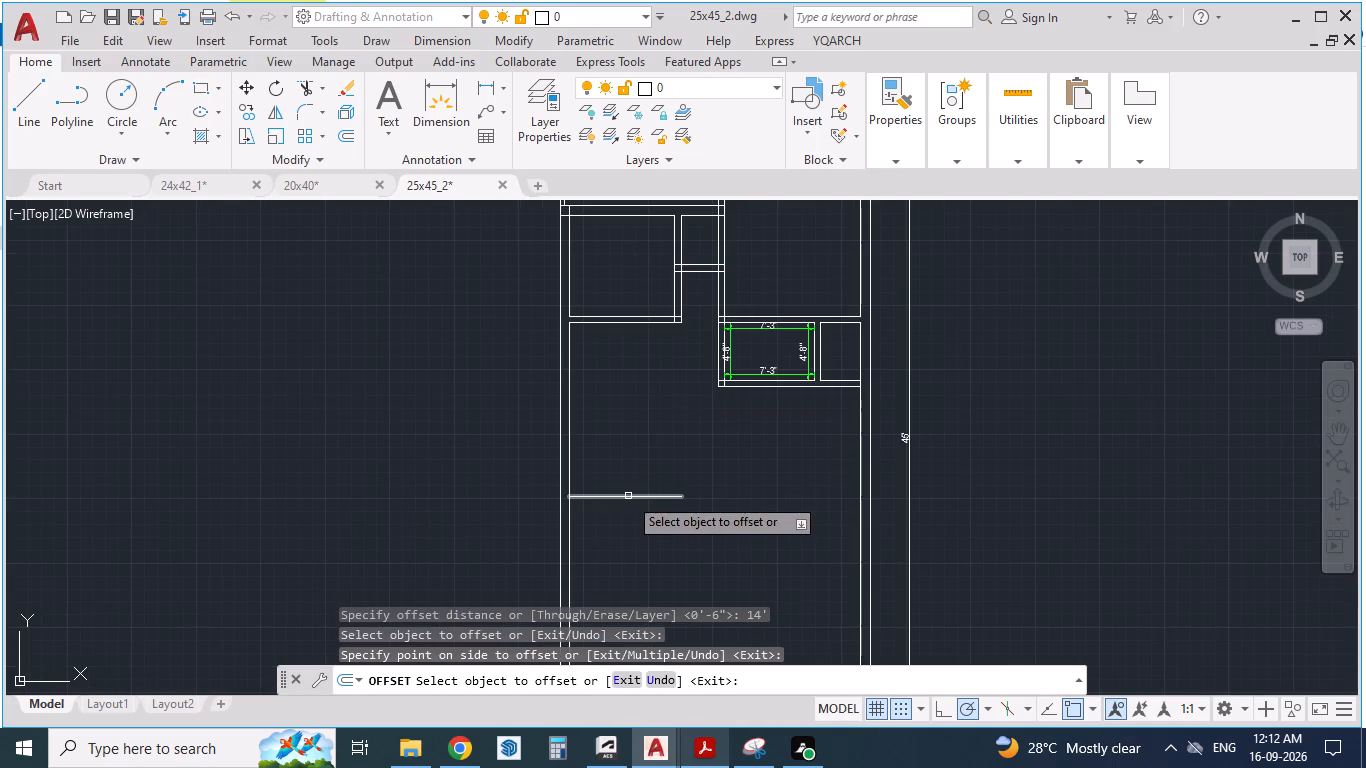
{"action": "left_click", "coordinate": [628, 496]}
{"action": "type", "text": "6\""}
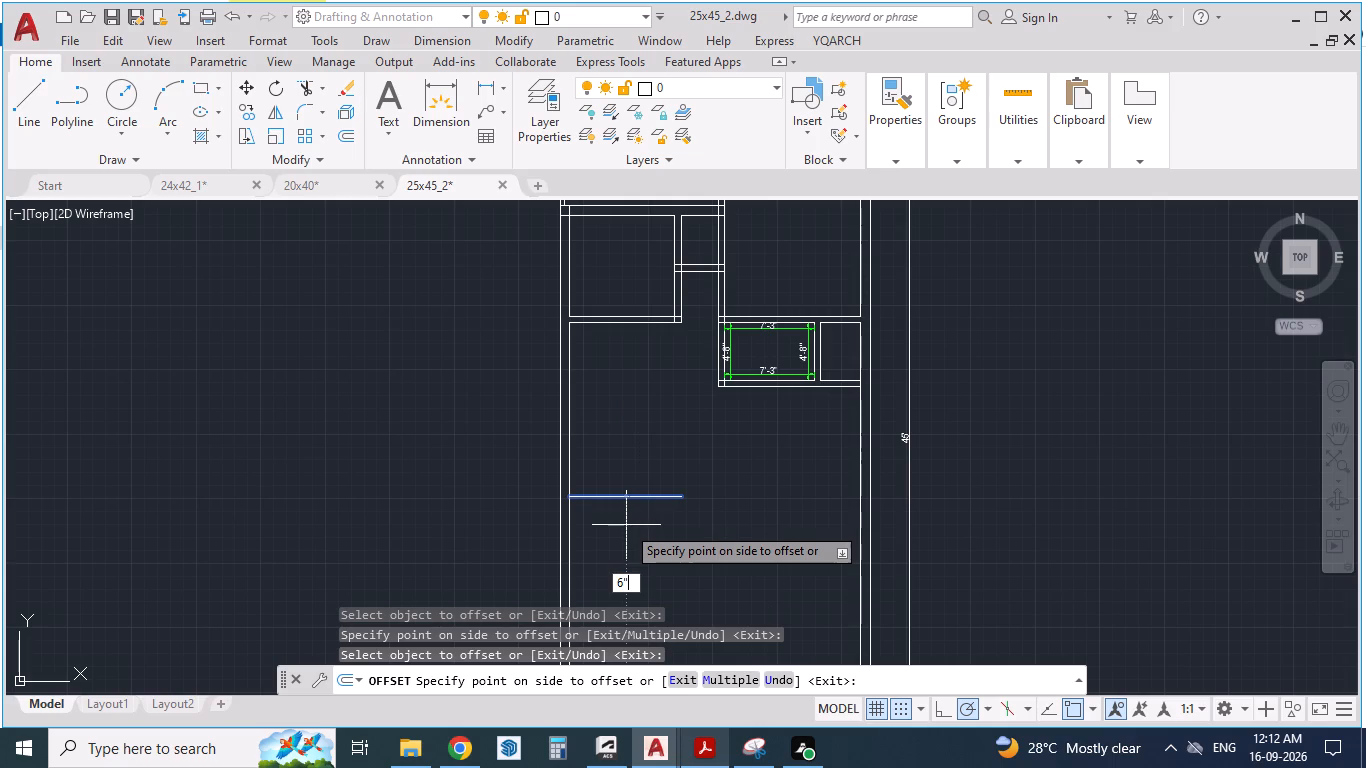
{"action": "key", "text": "Return"}
{"action": "left_click", "coordinate": [711, 750]}
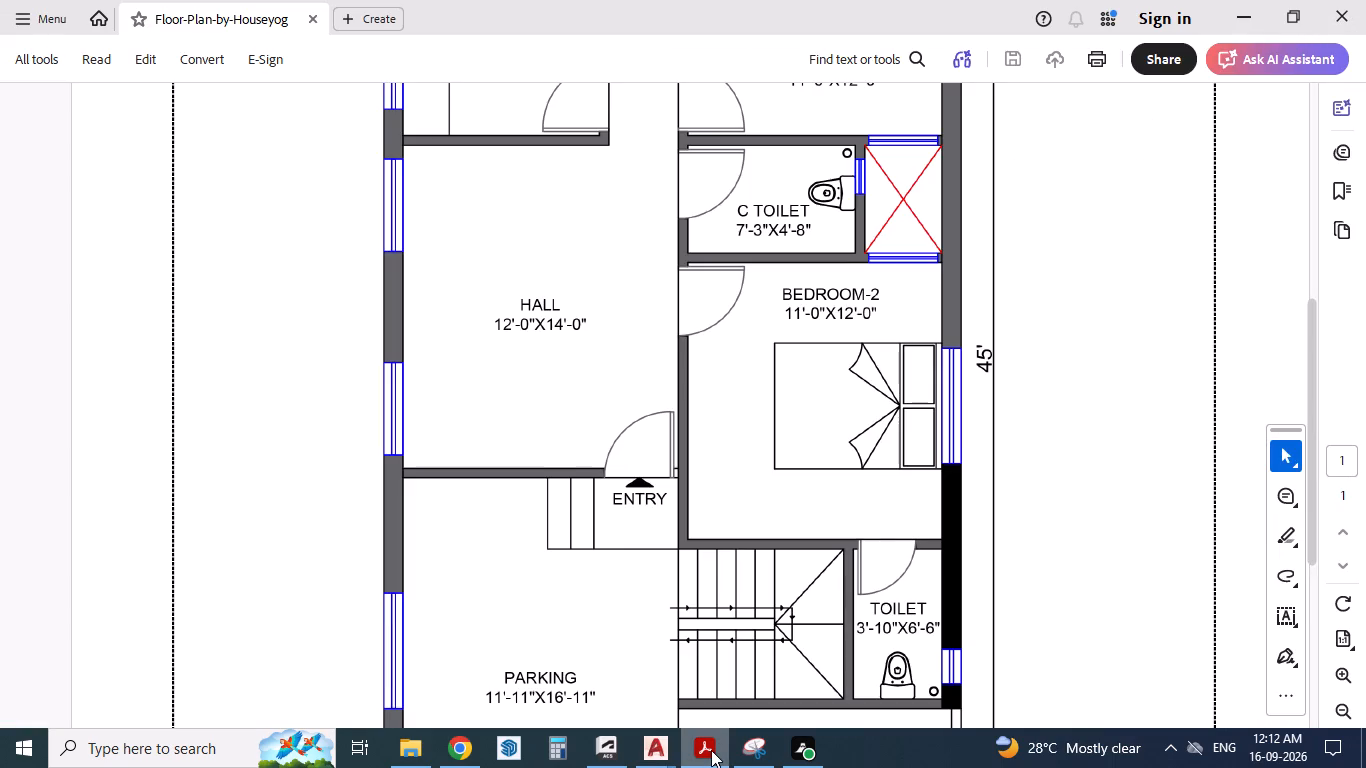
{"action": "left_click", "coordinate": [711, 750]}
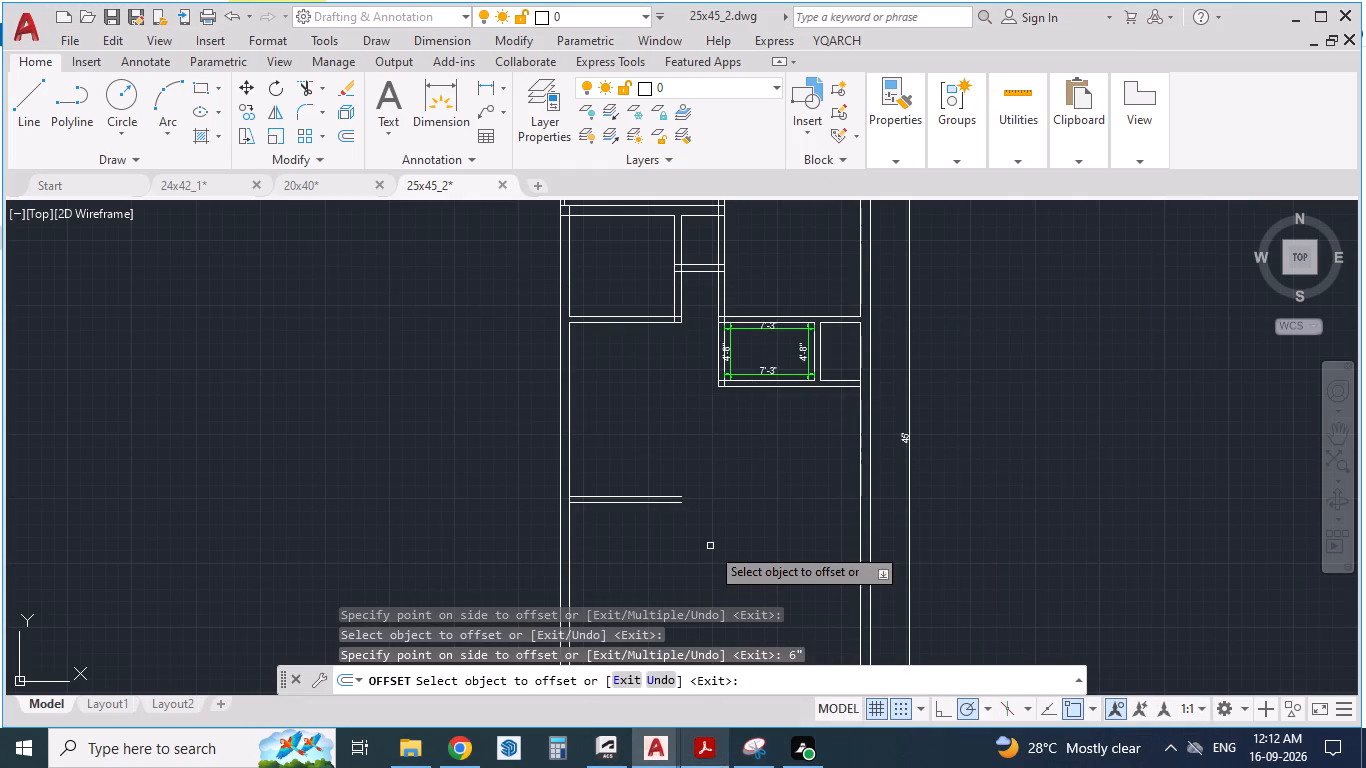
{"action": "scroll", "coordinate": [713, 539], "scroll_direction": "up", "scroll_amount": 1}
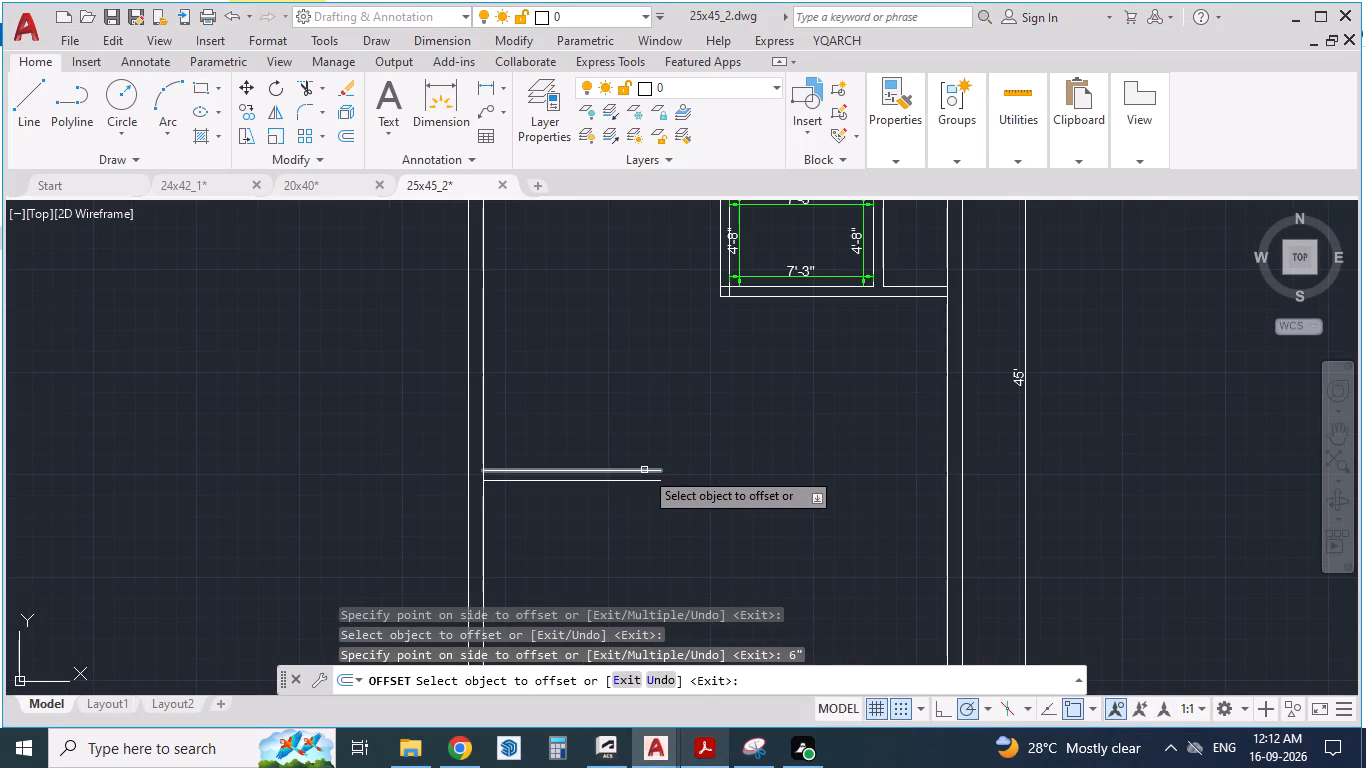
{"action": "left_click", "coordinate": [644, 470]}
{"action": "key", "text": "Escape"}
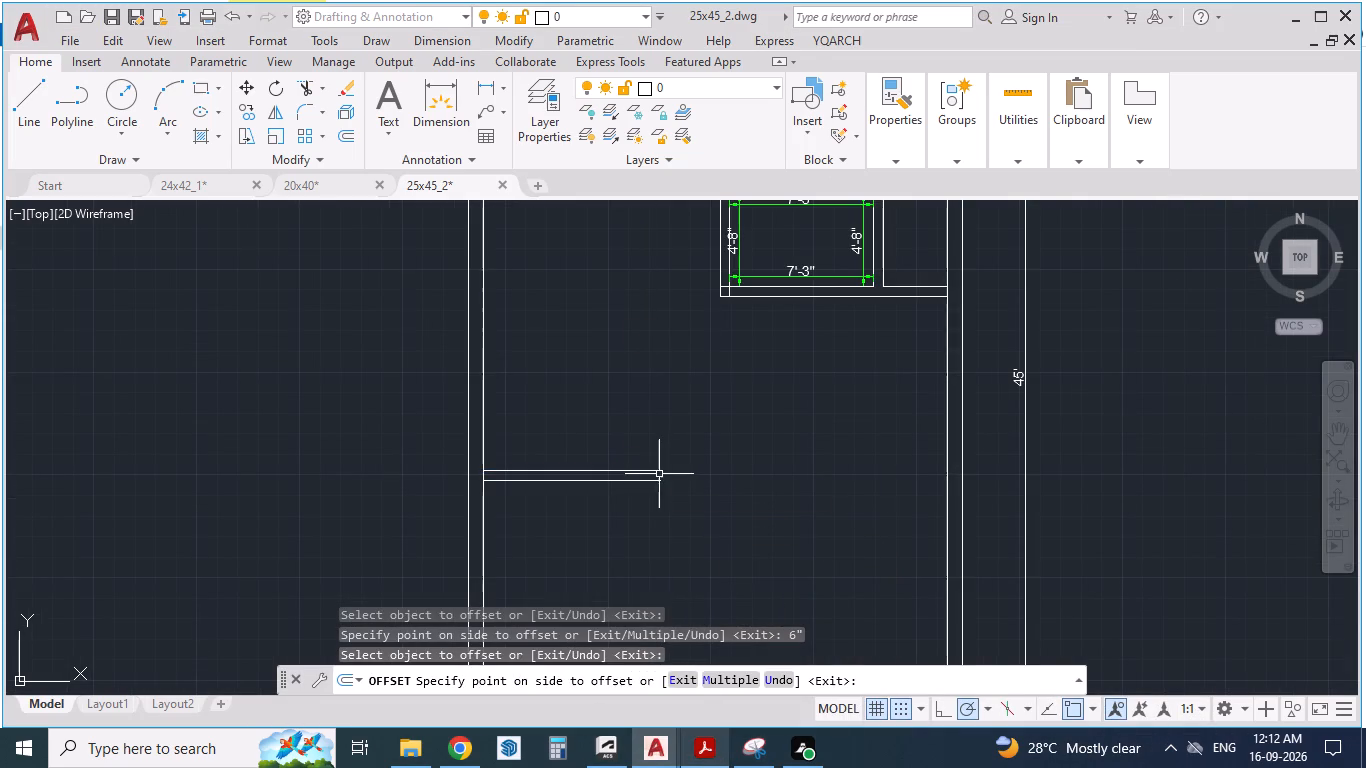
{"action": "key", "text": "Escape"}
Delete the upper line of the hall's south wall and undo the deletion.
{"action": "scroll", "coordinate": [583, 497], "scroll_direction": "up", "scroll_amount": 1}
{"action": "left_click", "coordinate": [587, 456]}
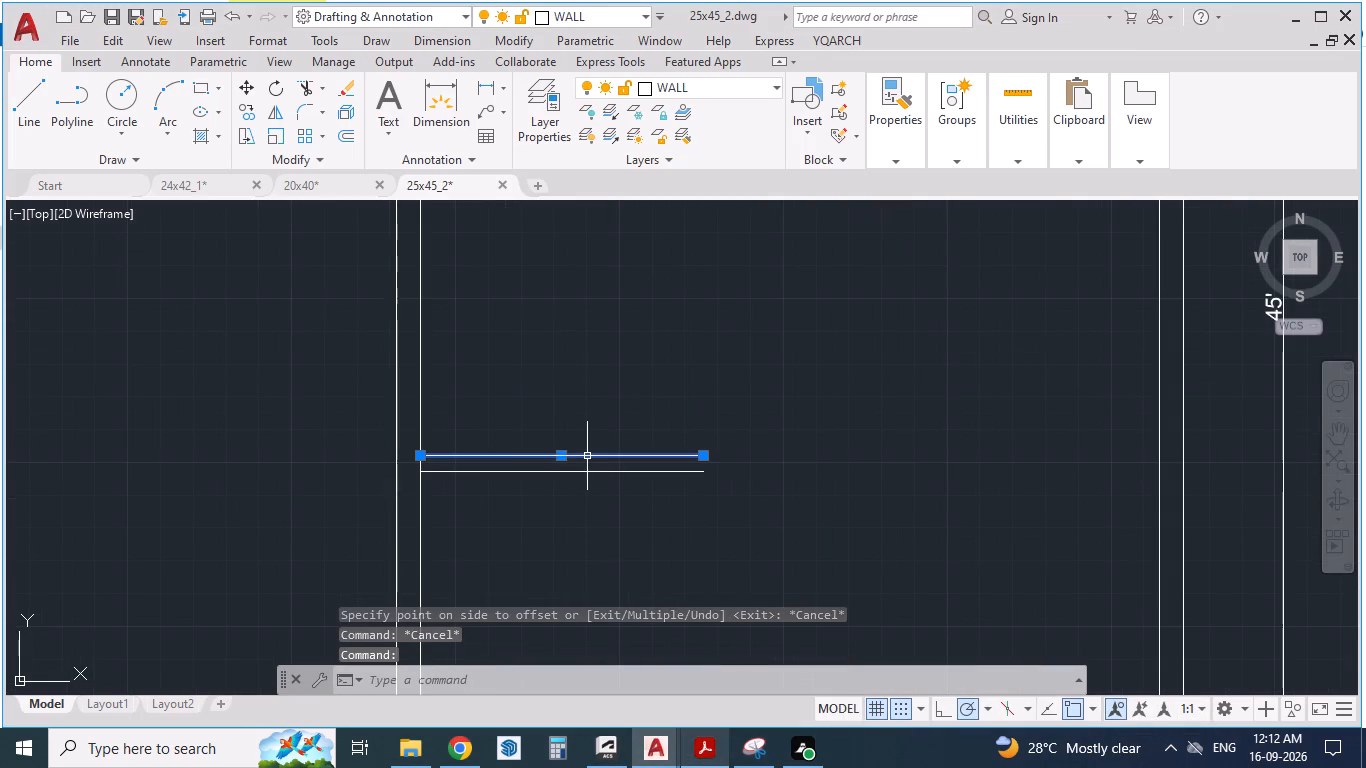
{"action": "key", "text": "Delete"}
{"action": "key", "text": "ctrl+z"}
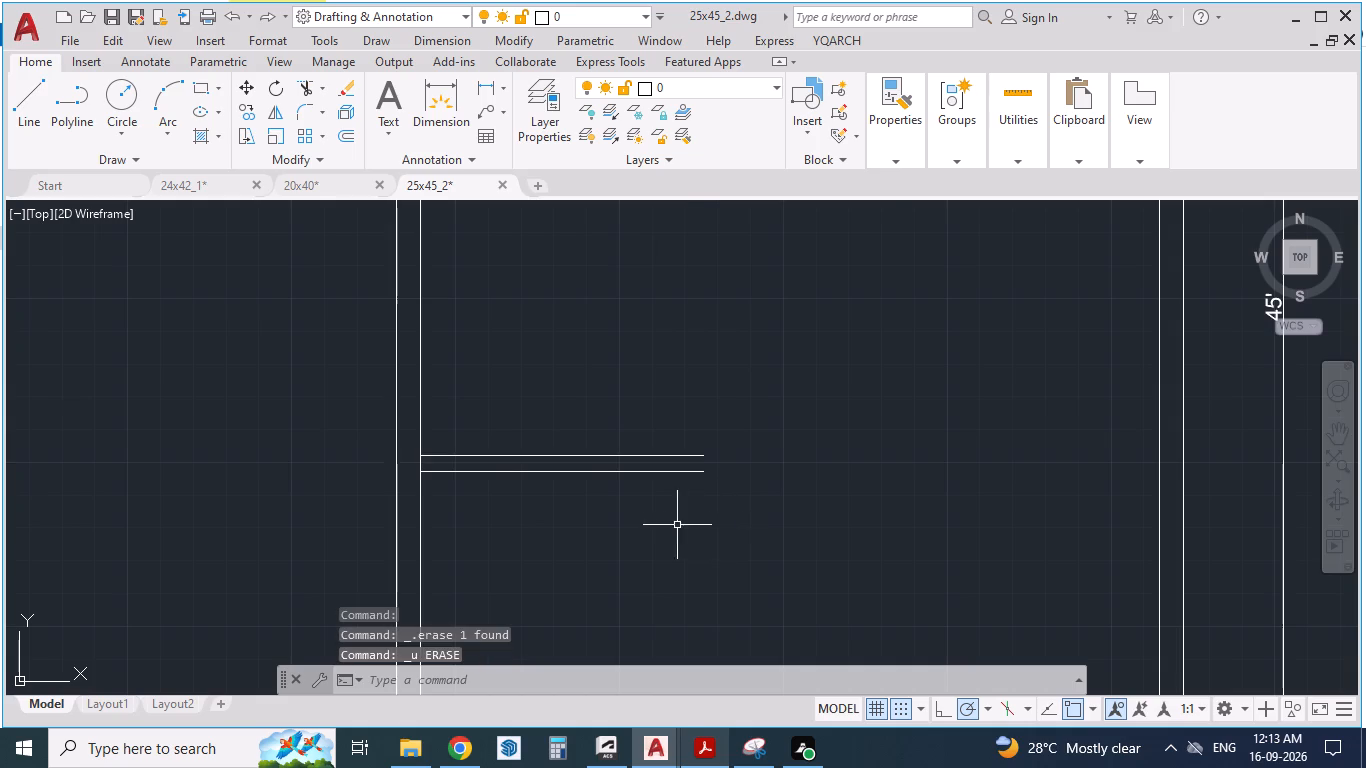
Extend both lines of the hall's south wall east to the inner face of the plan's east outer wall.
{"action": "scroll", "coordinate": [660, 524], "scroll_direction": "down", "scroll_amount": 1}
{"action": "type", "text": "EX"}
{"action": "key", "text": "Return"}
{"action": "scroll", "coordinate": [736, 529], "scroll_direction": "up", "scroll_amount": 1}
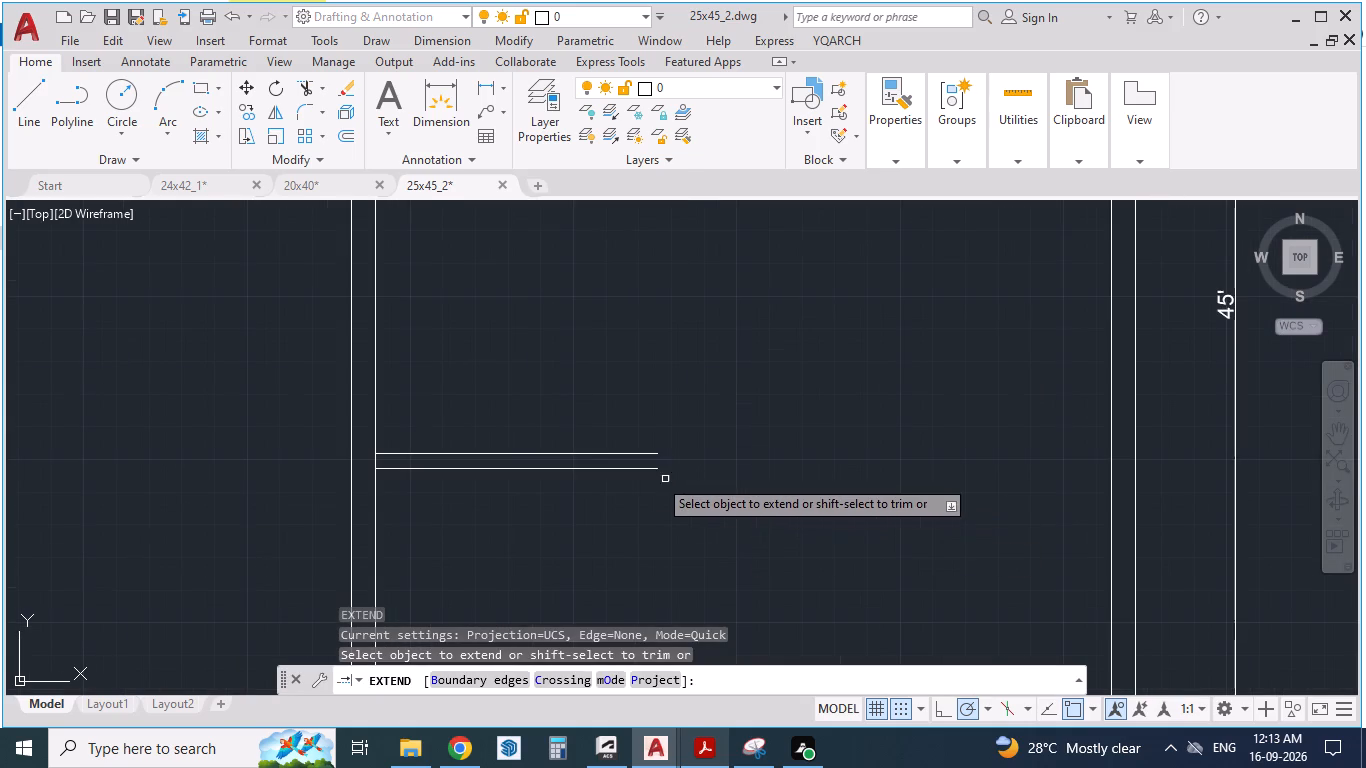
{"action": "left_click", "coordinate": [635, 471]}
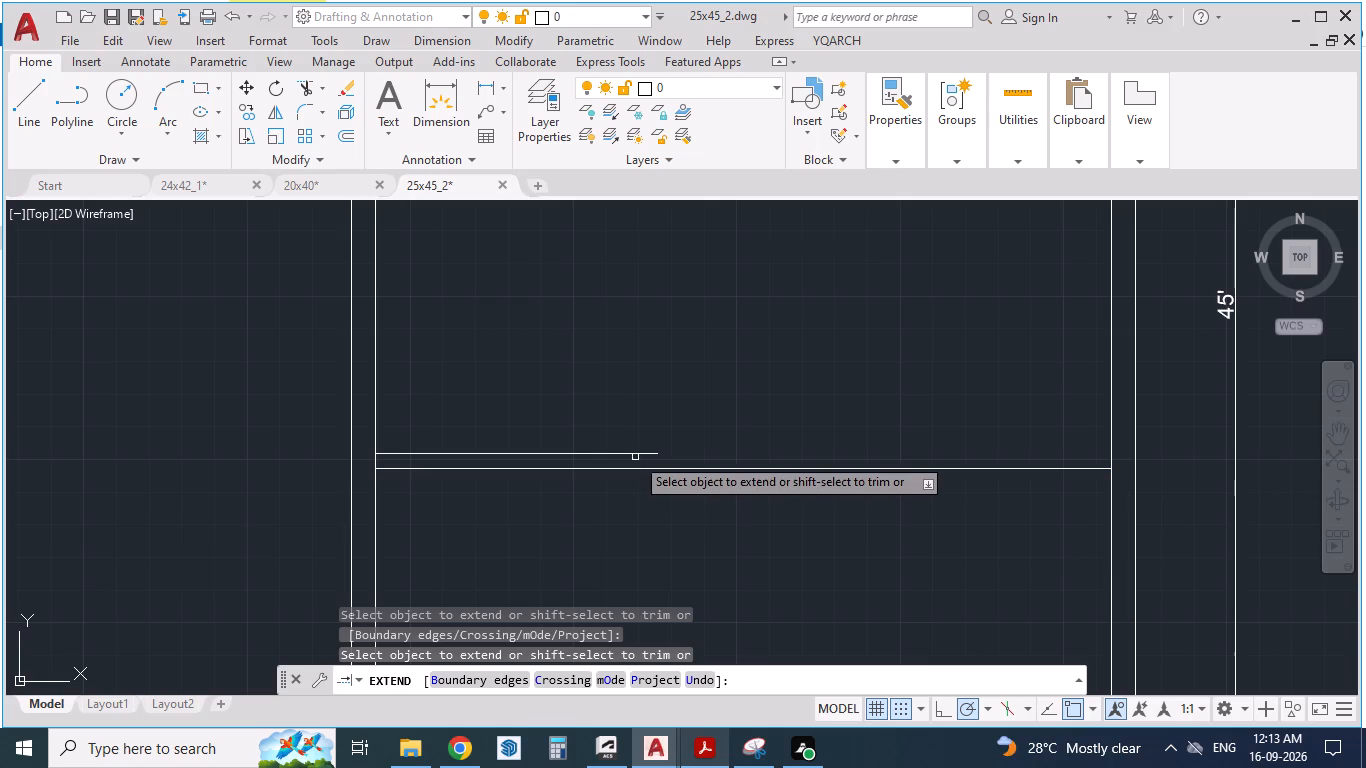
{"action": "left_click", "coordinate": [638, 453]}
Compare the drawing with the PDF reference plan for the hall, Bedroom-2 and the staircase and toilet area south of them.
{"action": "left_click", "coordinate": [702, 749]}
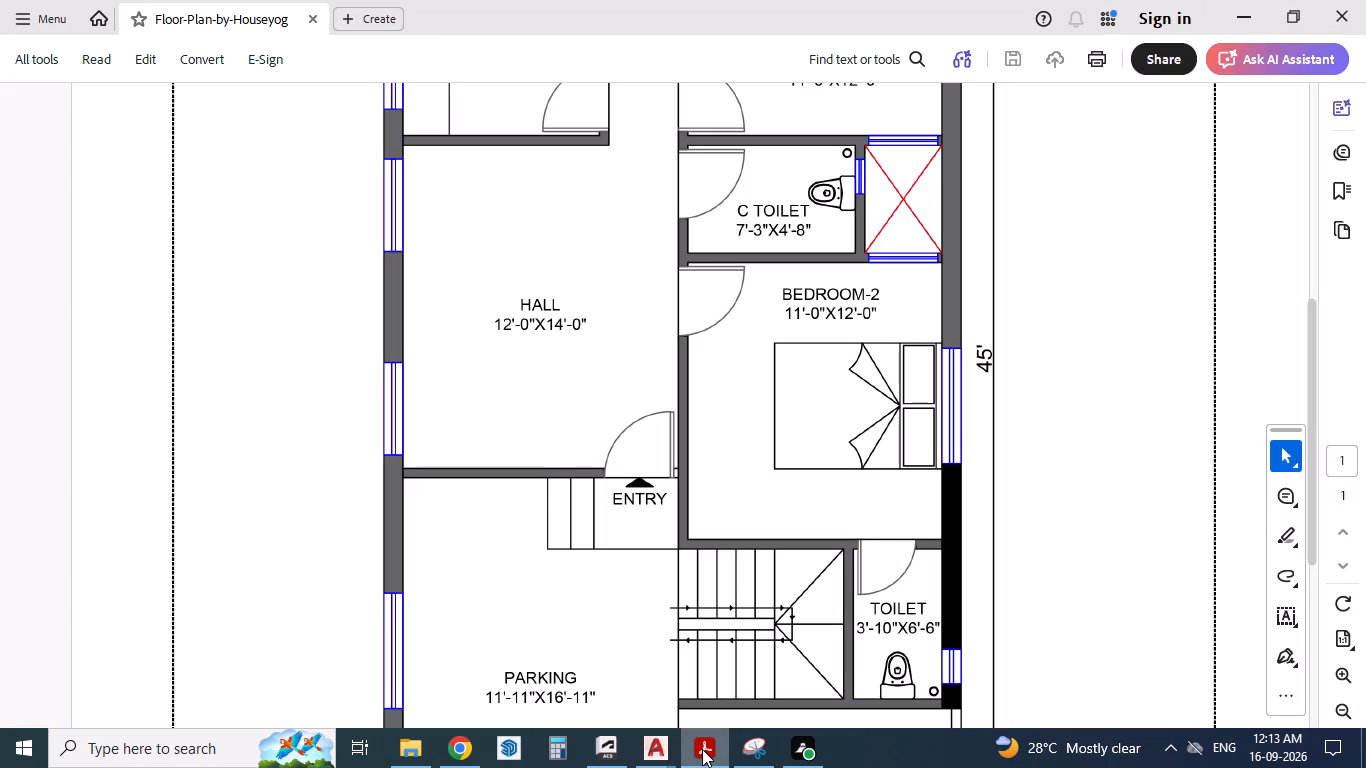
{"action": "left_click", "coordinate": [702, 749]}
{"action": "scroll", "coordinate": [709, 425], "scroll_direction": "down", "scroll_amount": 3}
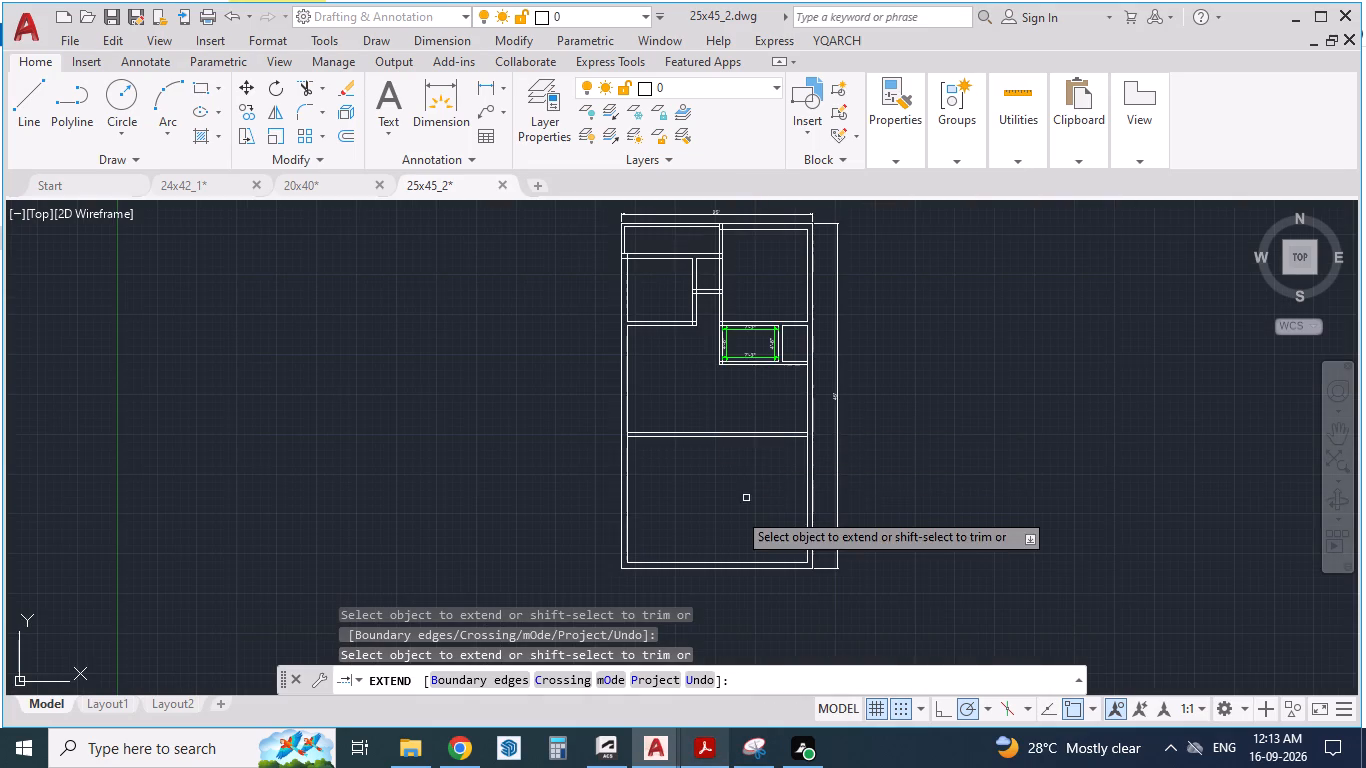
{"action": "scroll", "coordinate": [732, 514], "scroll_direction": "up", "scroll_amount": 1}
{"action": "left_click", "coordinate": [703, 743]}
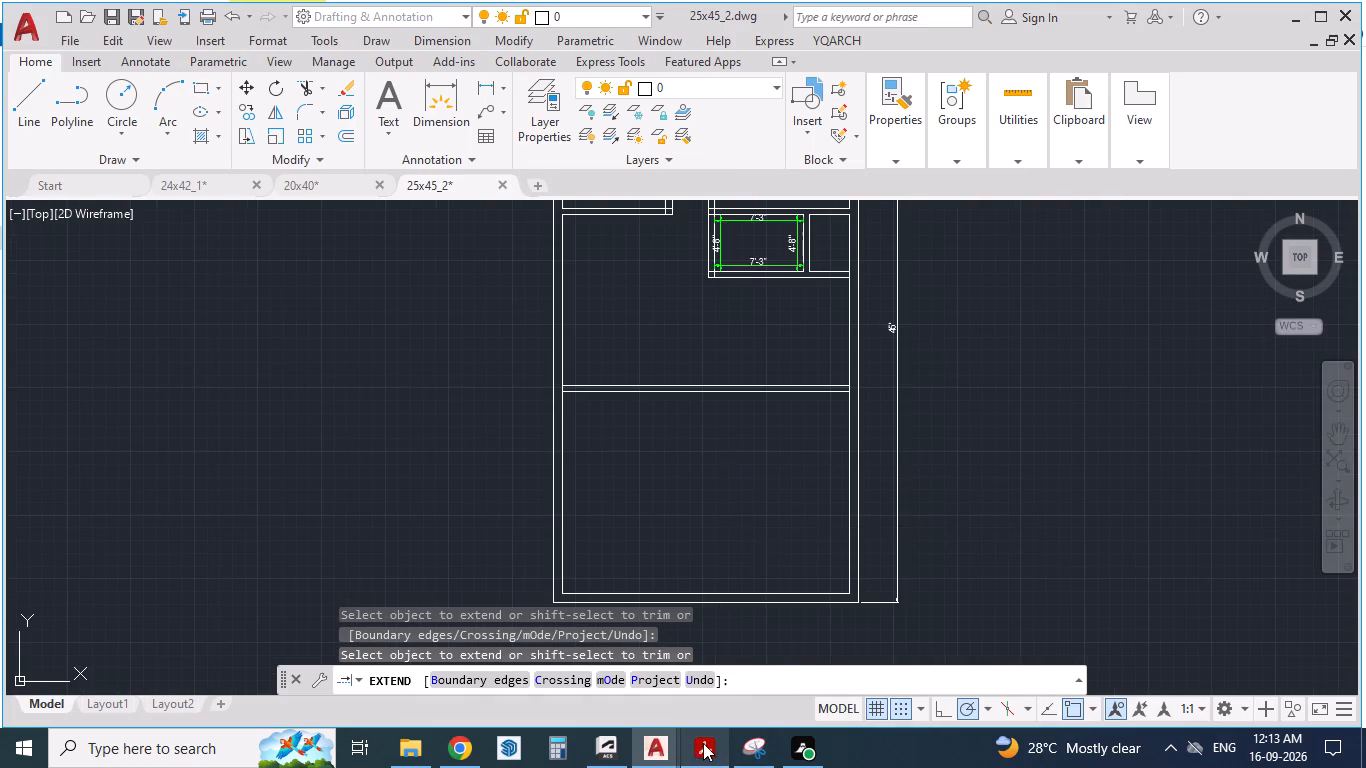
{"action": "left_click", "coordinate": [703, 743]}
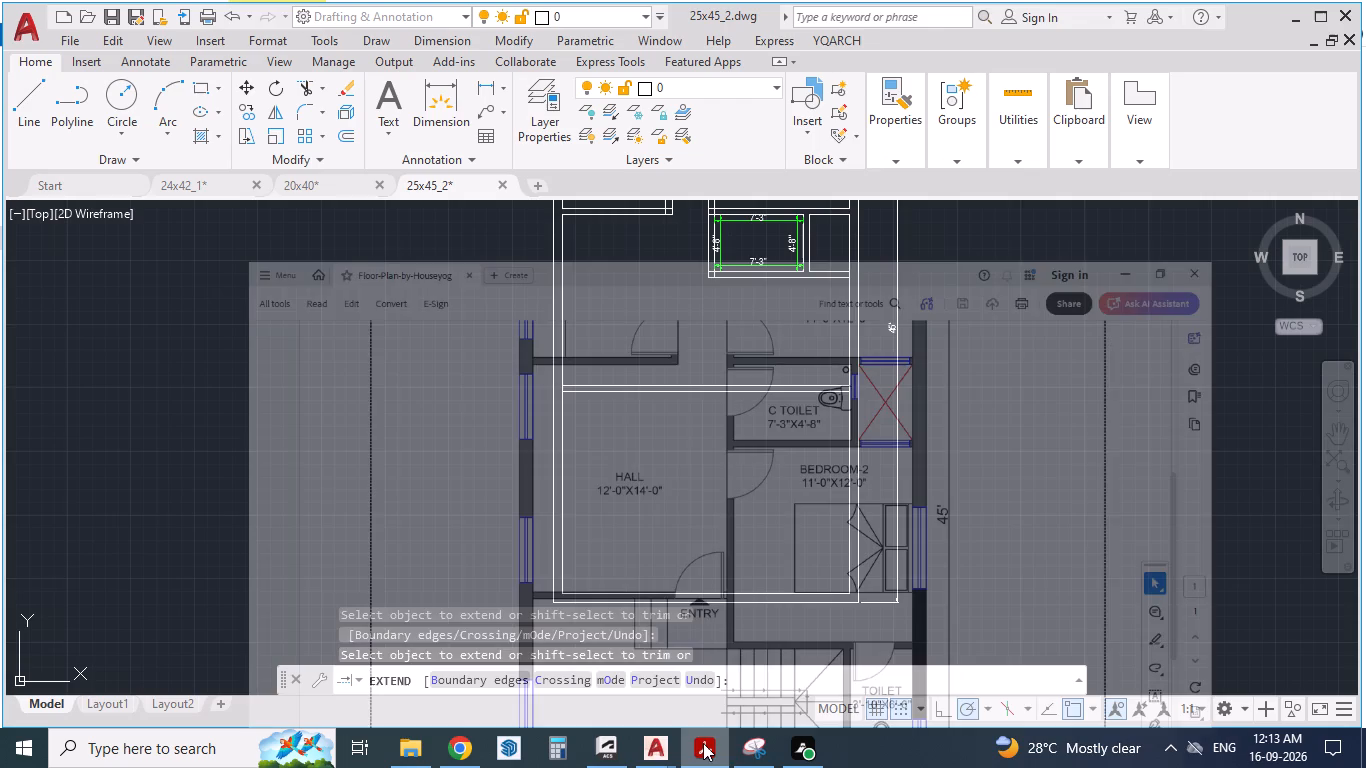
{"action": "scroll", "coordinate": [746, 403], "scroll_direction": "down", "scroll_amount": 3}
{"action": "scroll", "coordinate": [753, 366], "scroll_direction": "up", "scroll_amount": 2}
{"action": "scroll", "coordinate": [720, 445], "scroll_direction": "up", "scroll_amount": 2}
{"action": "scroll", "coordinate": [716, 442], "scroll_direction": "down", "scroll_amount": 1}
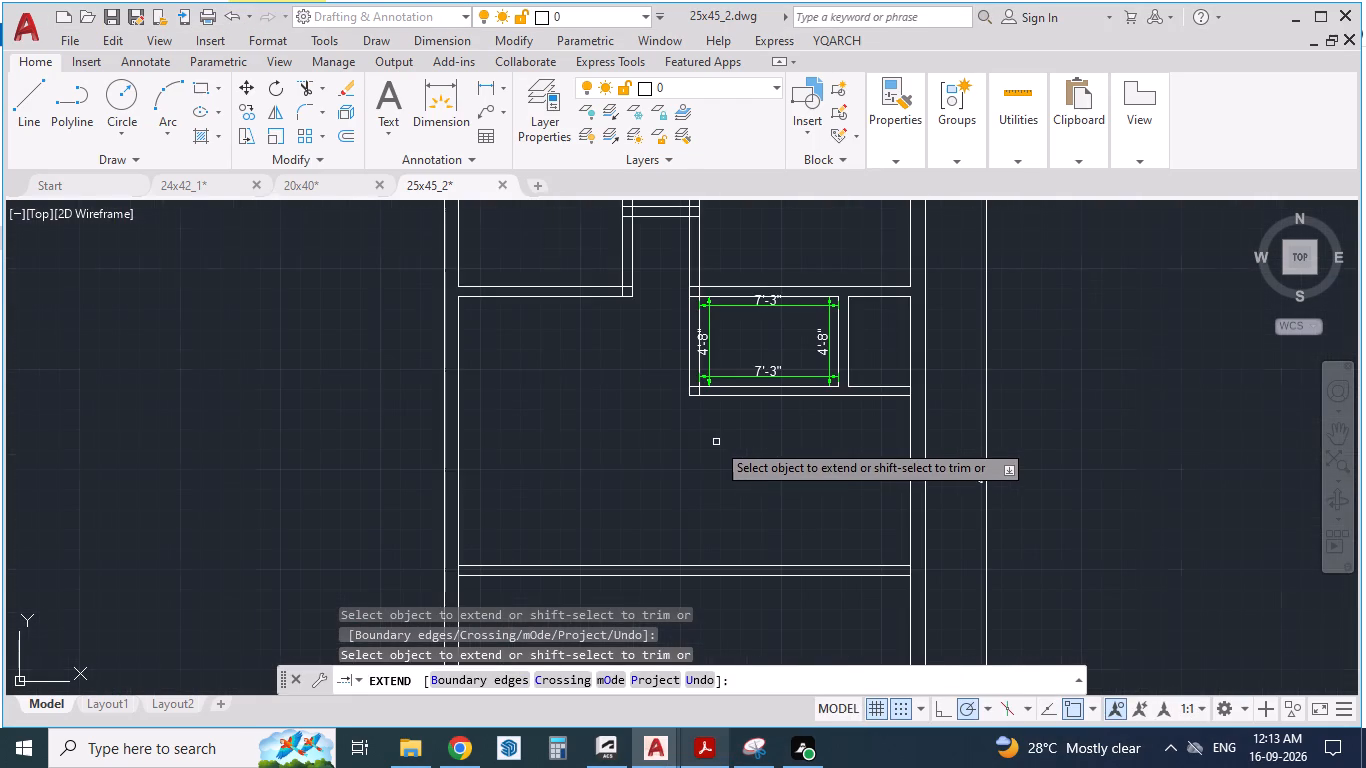
{"action": "scroll", "coordinate": [716, 442], "scroll_direction": "down", "scroll_amount": 2}
{"action": "scroll", "coordinate": [708, 538], "scroll_direction": "up", "scroll_amount": 1}
{"action": "scroll", "coordinate": [718, 401], "scroll_direction": "down", "scroll_amount": 1}
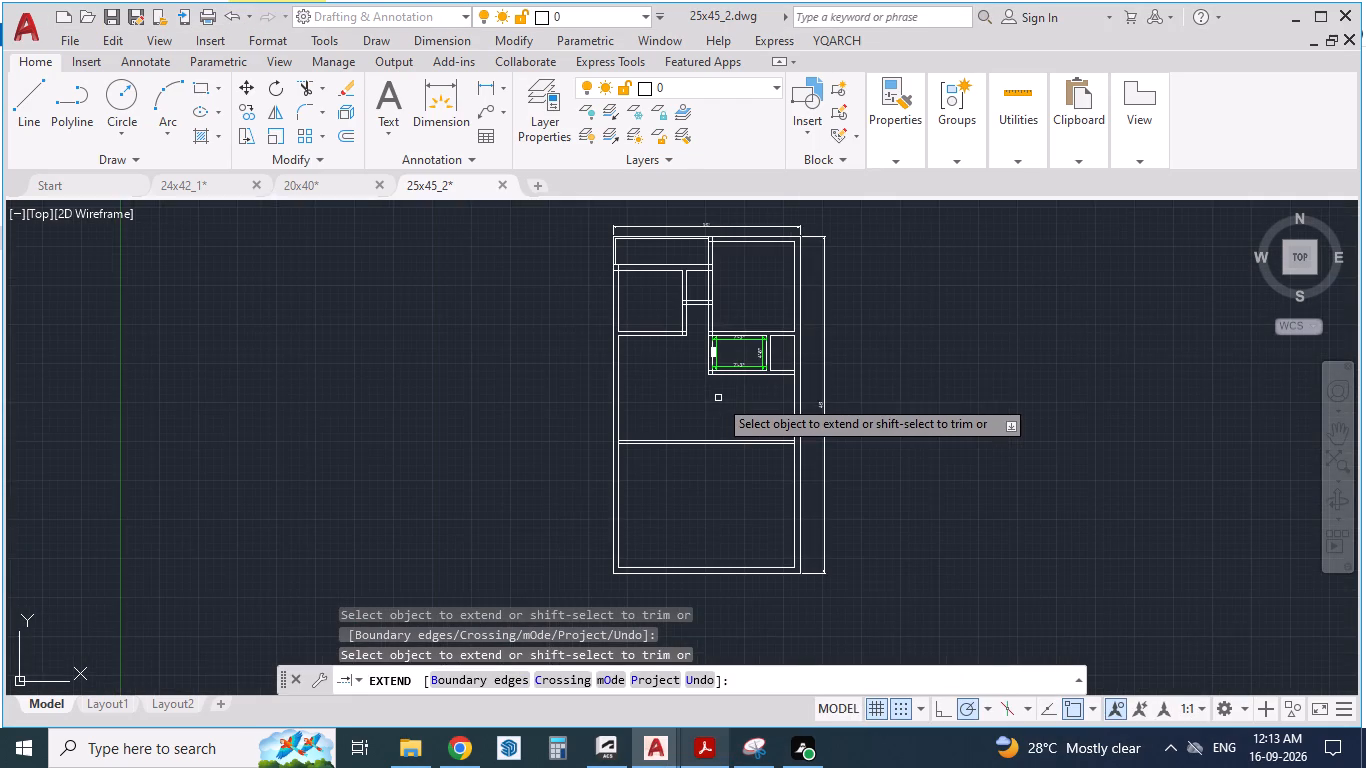
{"action": "scroll", "coordinate": [708, 412], "scroll_direction": "up", "scroll_amount": 1}
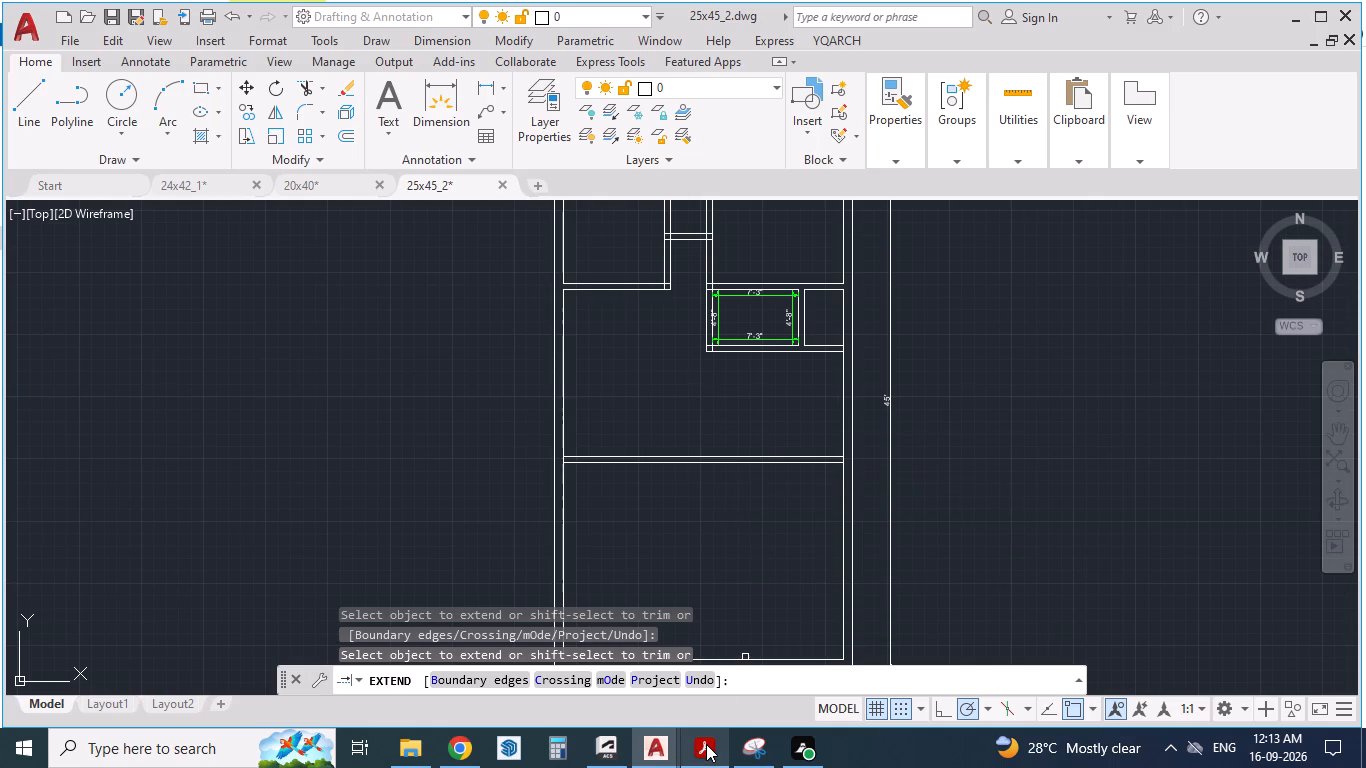
{"action": "left_click", "coordinate": [706, 744]}
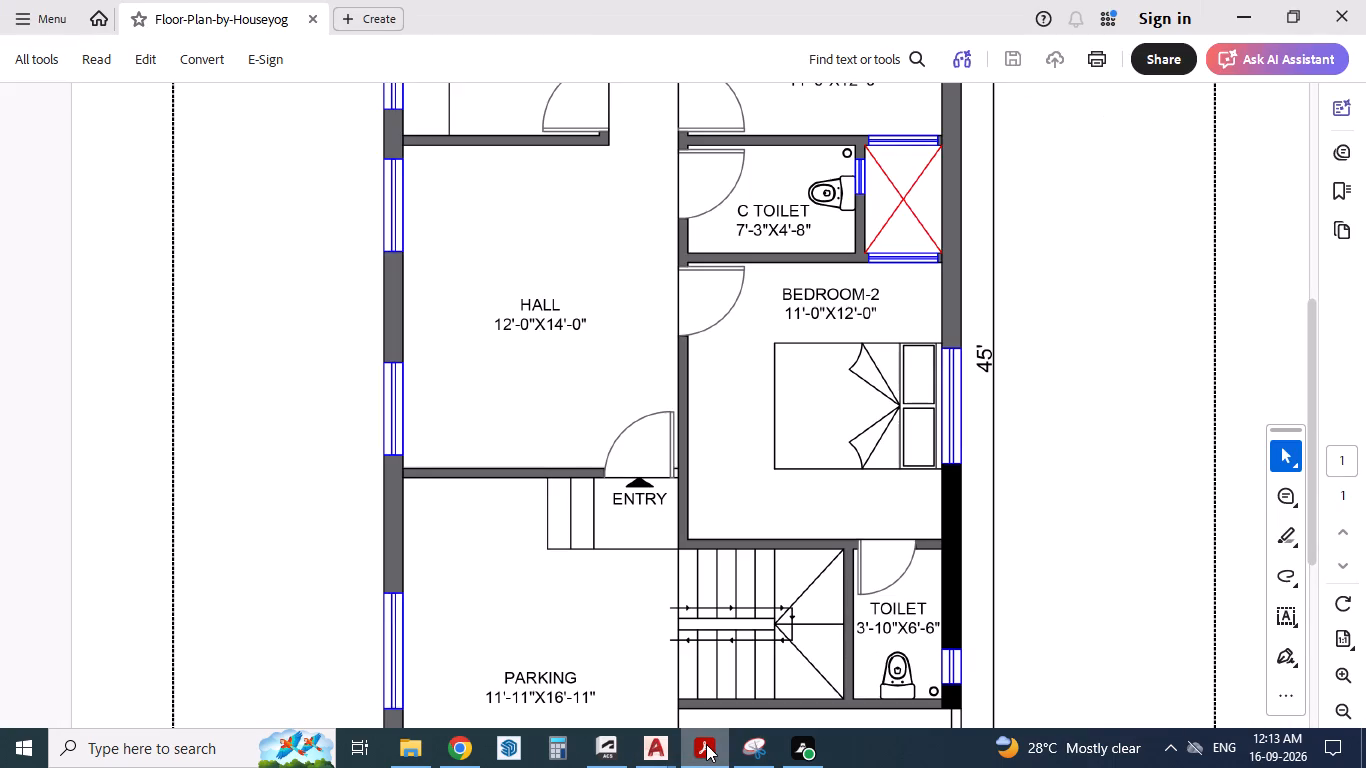
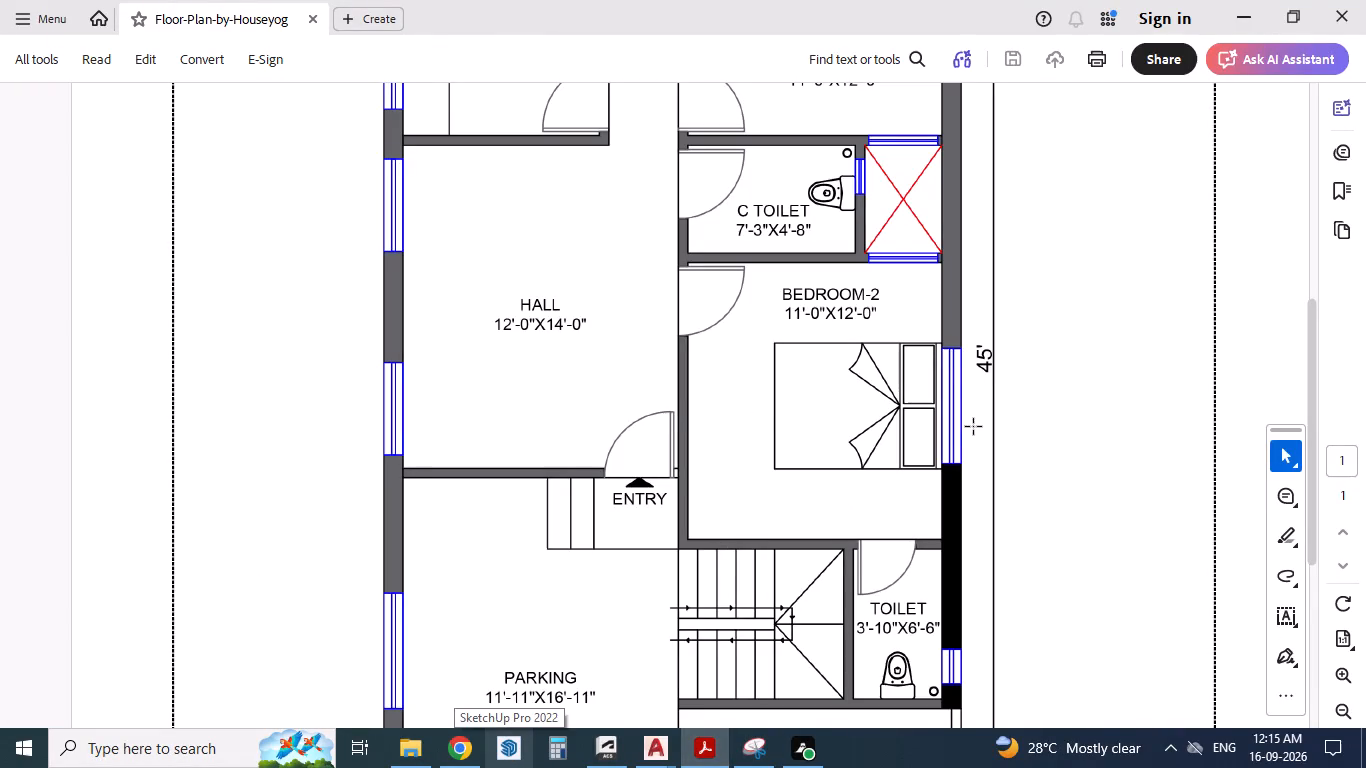
Extend the west face line of the C Toilet's west wall south to the lower line of the hall's south wall.
{"action": "left_click", "coordinate": [704, 750]}
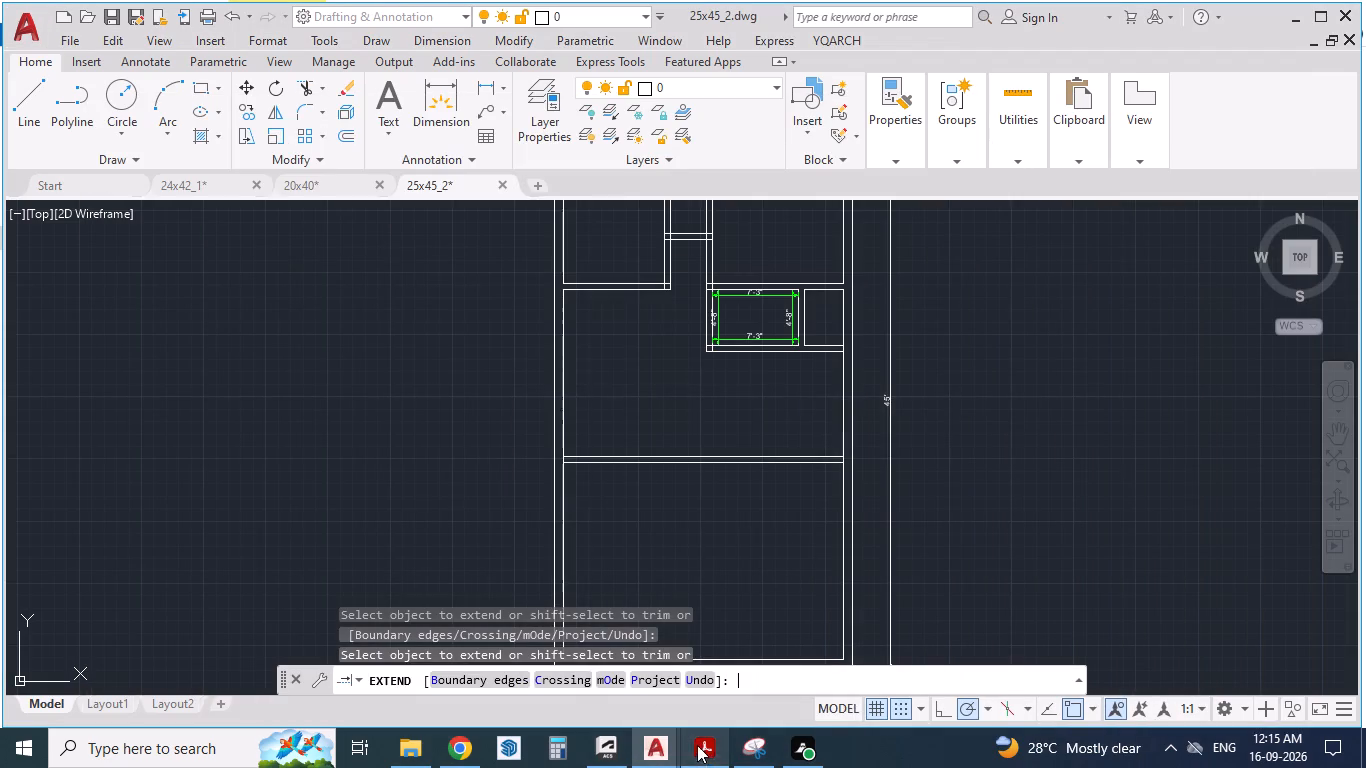
{"action": "scroll", "coordinate": [782, 393], "scroll_direction": "up", "scroll_amount": 1}
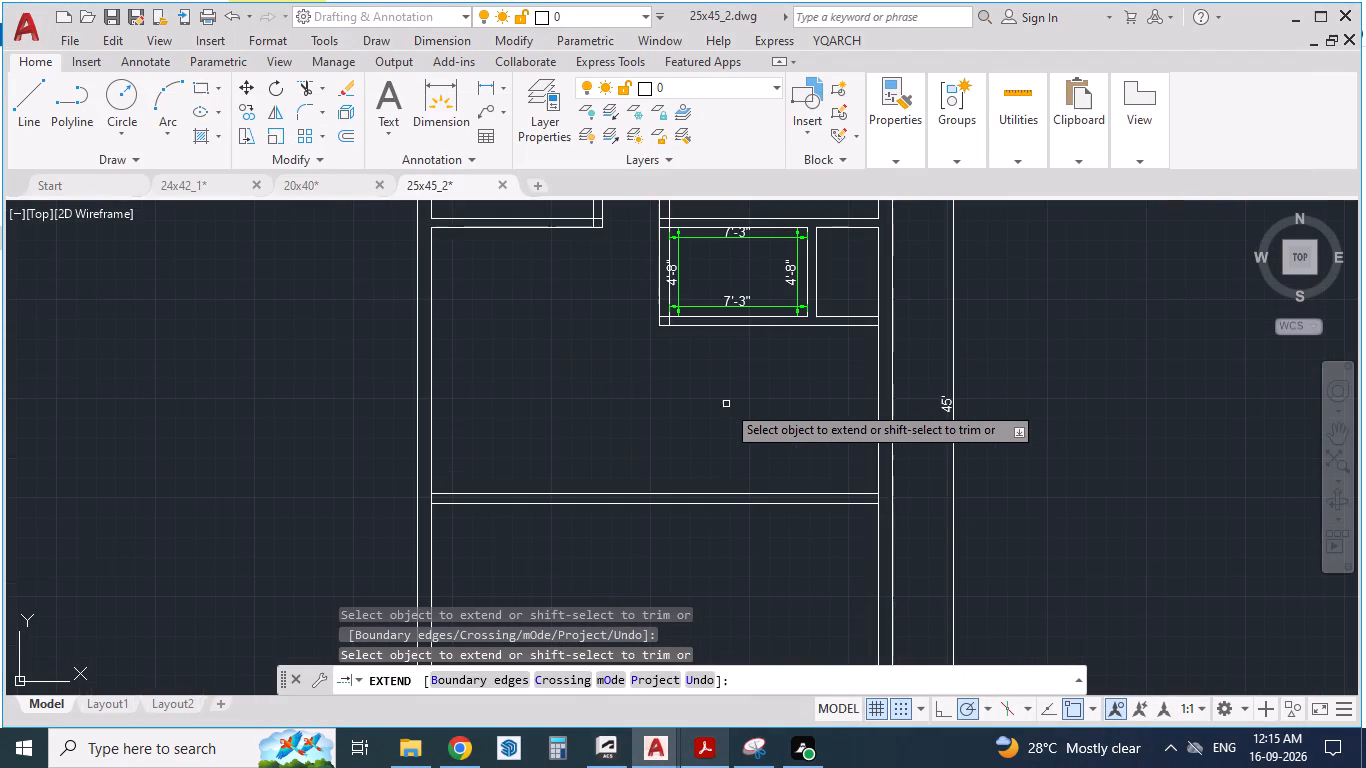
{"action": "left_click", "coordinate": [698, 738]}
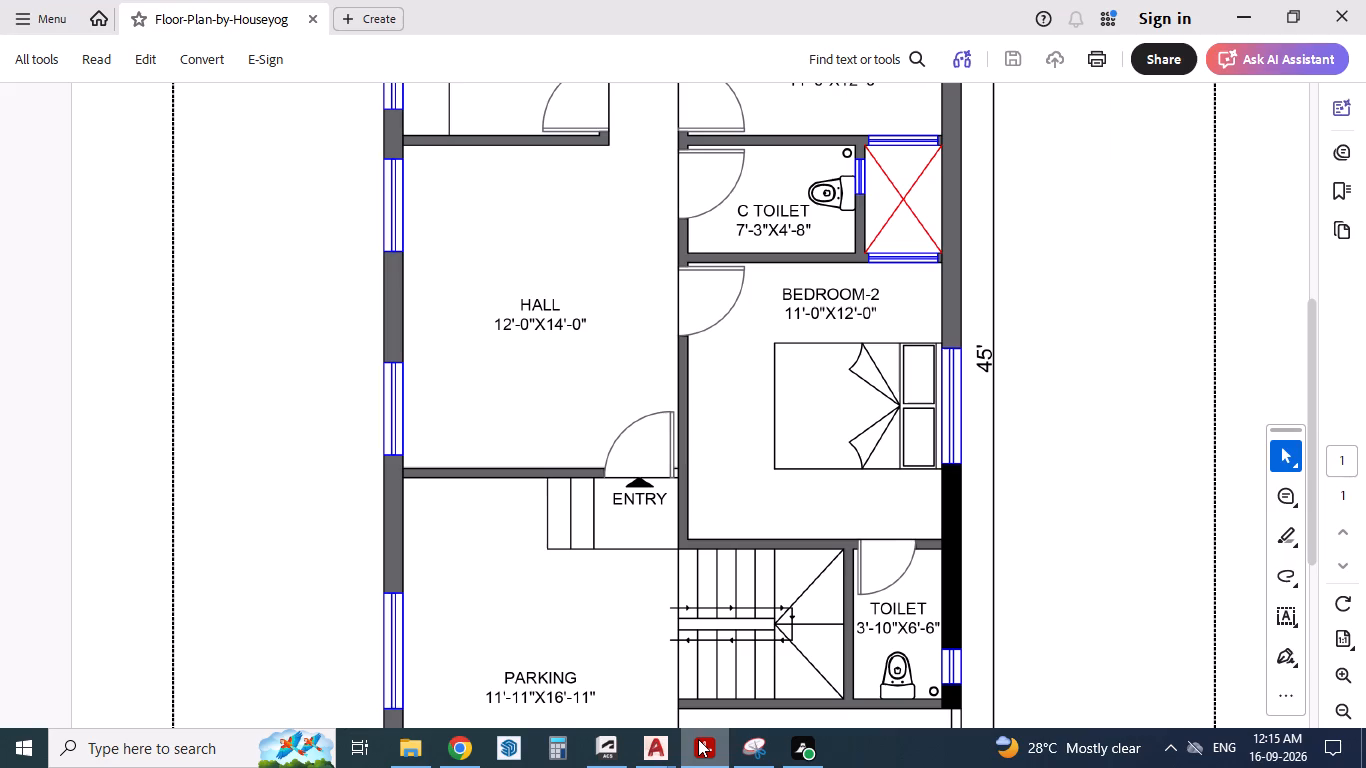
{"action": "left_click", "coordinate": [698, 739]}
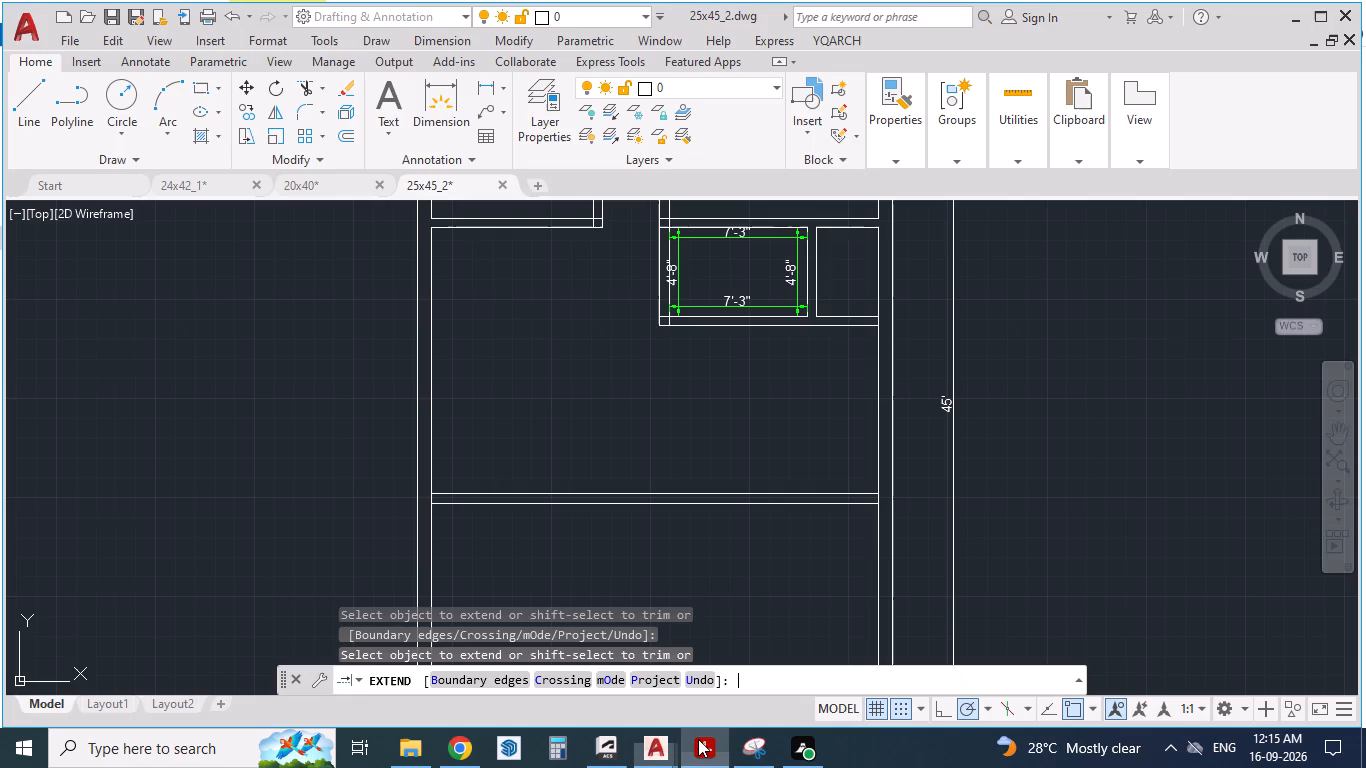
{"action": "scroll", "coordinate": [695, 387], "scroll_direction": "up", "scroll_amount": 1}
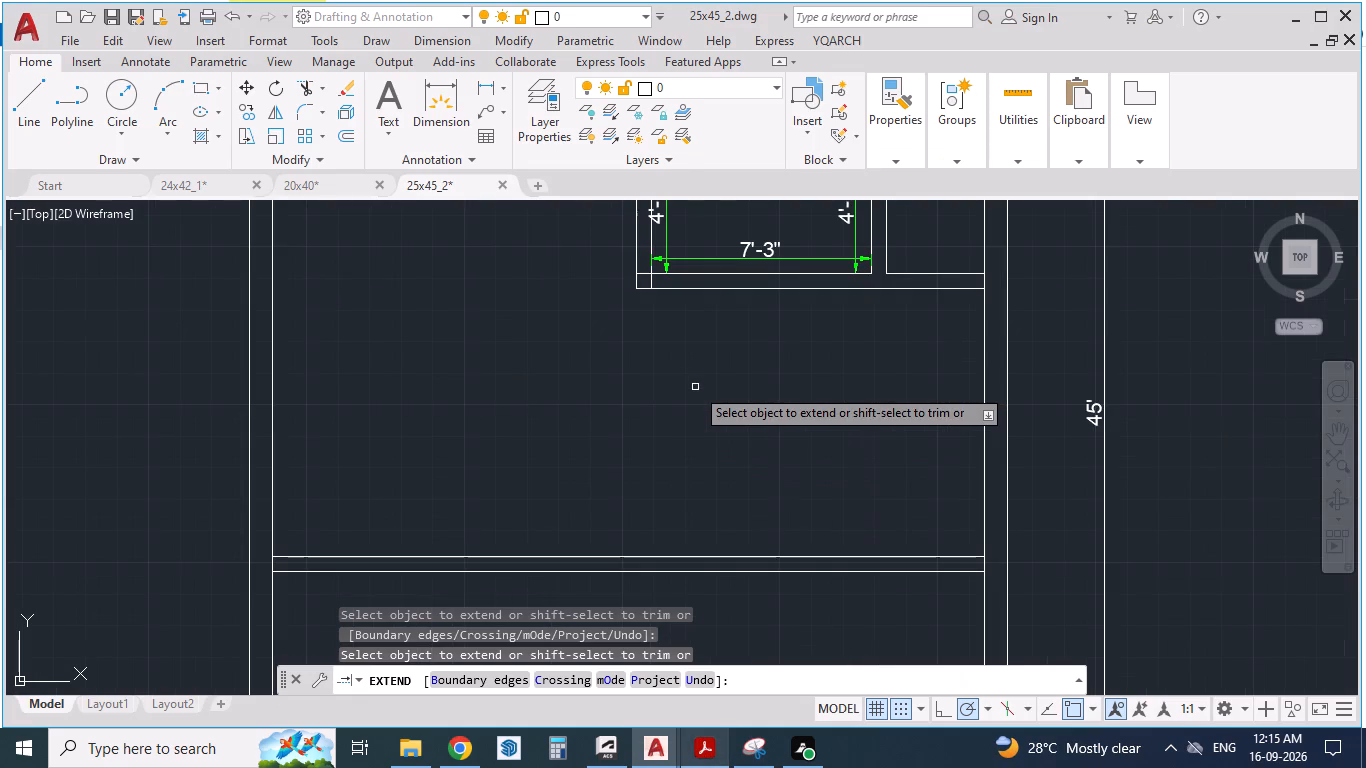
{"action": "type", "text": "EX"}
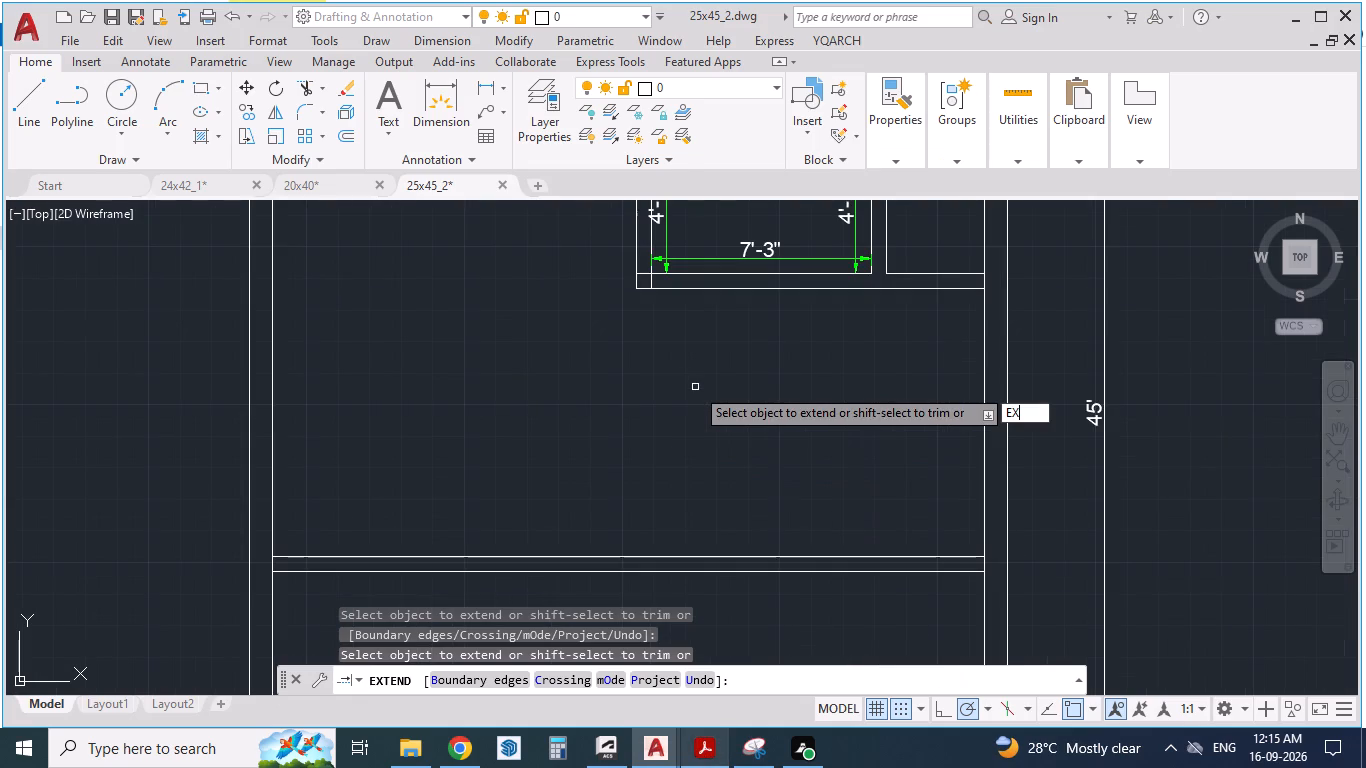
{"action": "key", "text": "Escape"}
{"action": "key", "text": "Escape"}
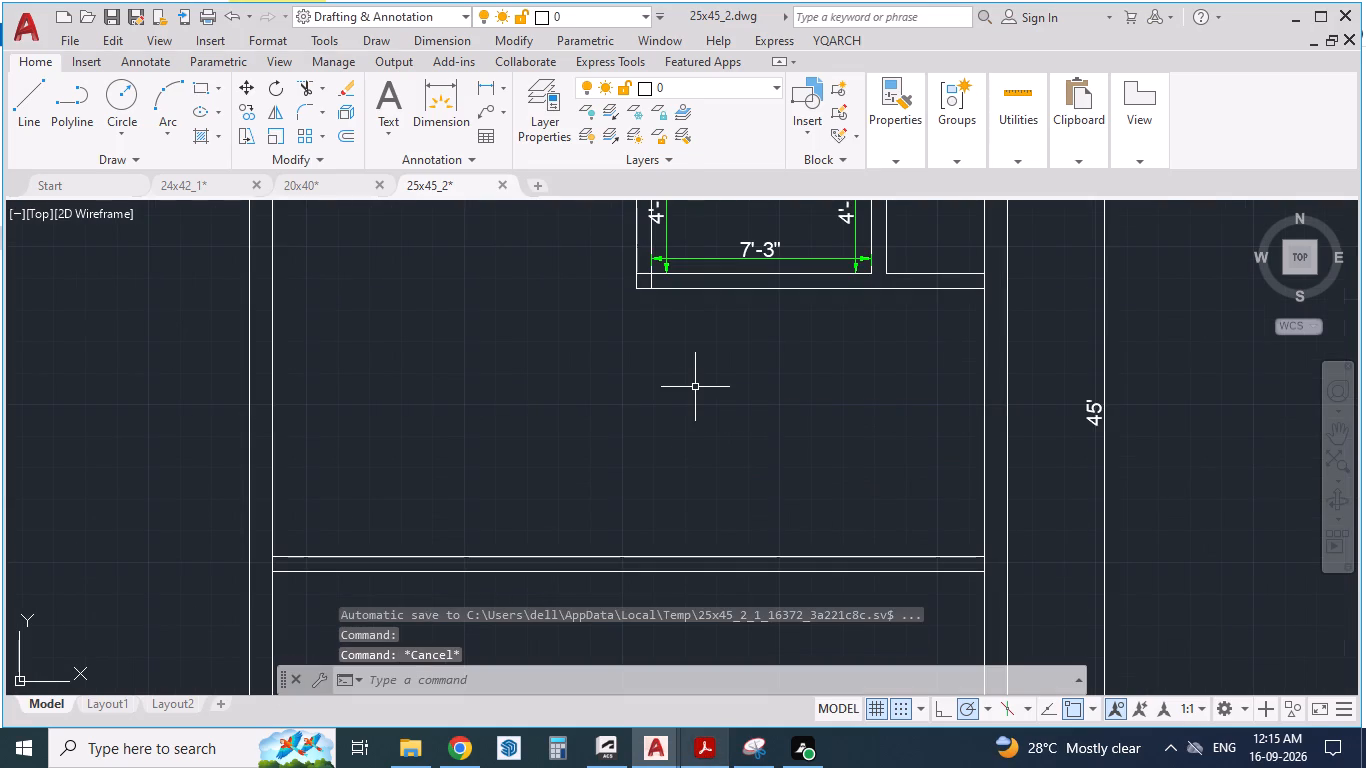
{"action": "type", "text": "EX"}
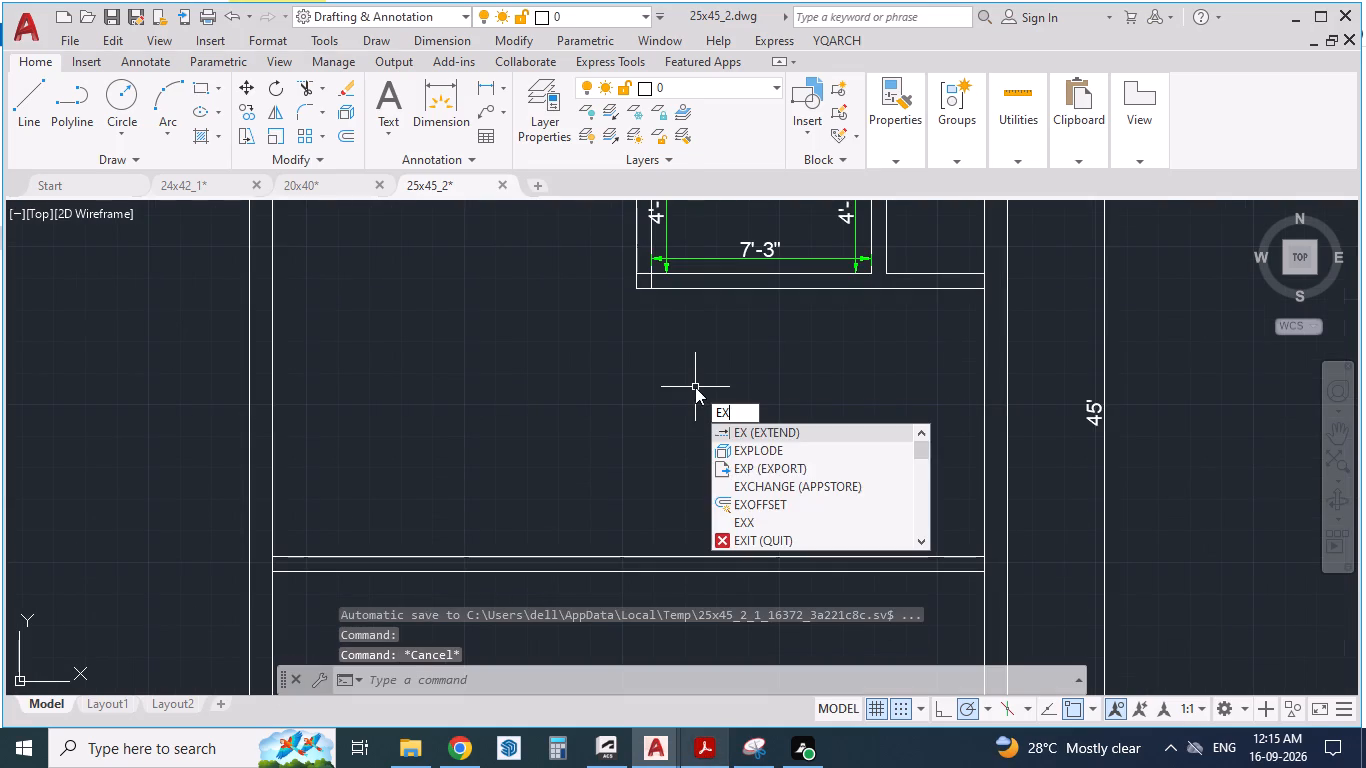
{"action": "key", "text": "Return"}
{"action": "scroll", "coordinate": [636, 363], "scroll_direction": "up", "scroll_amount": 1}
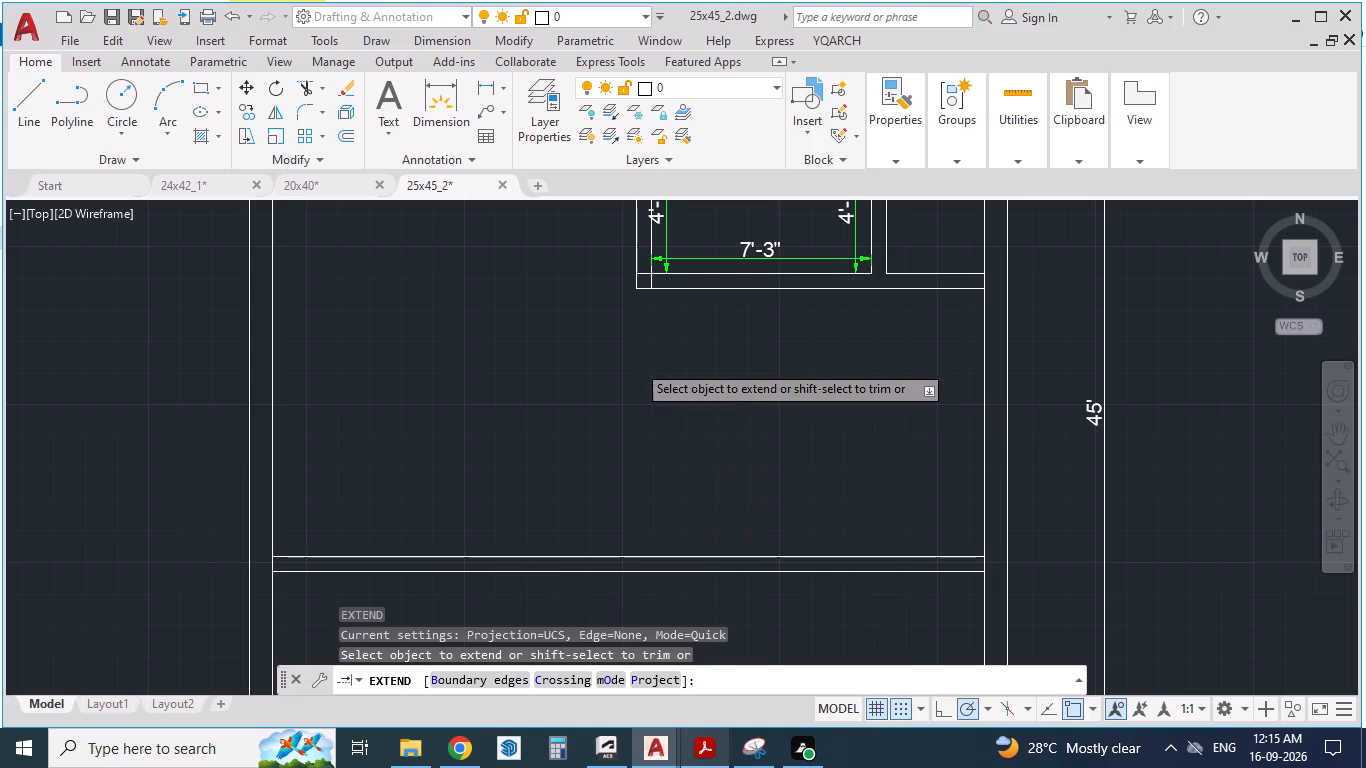
{"action": "scroll", "coordinate": [635, 350], "scroll_direction": "down", "scroll_amount": 1}
{"action": "left_click", "coordinate": [633, 256]}
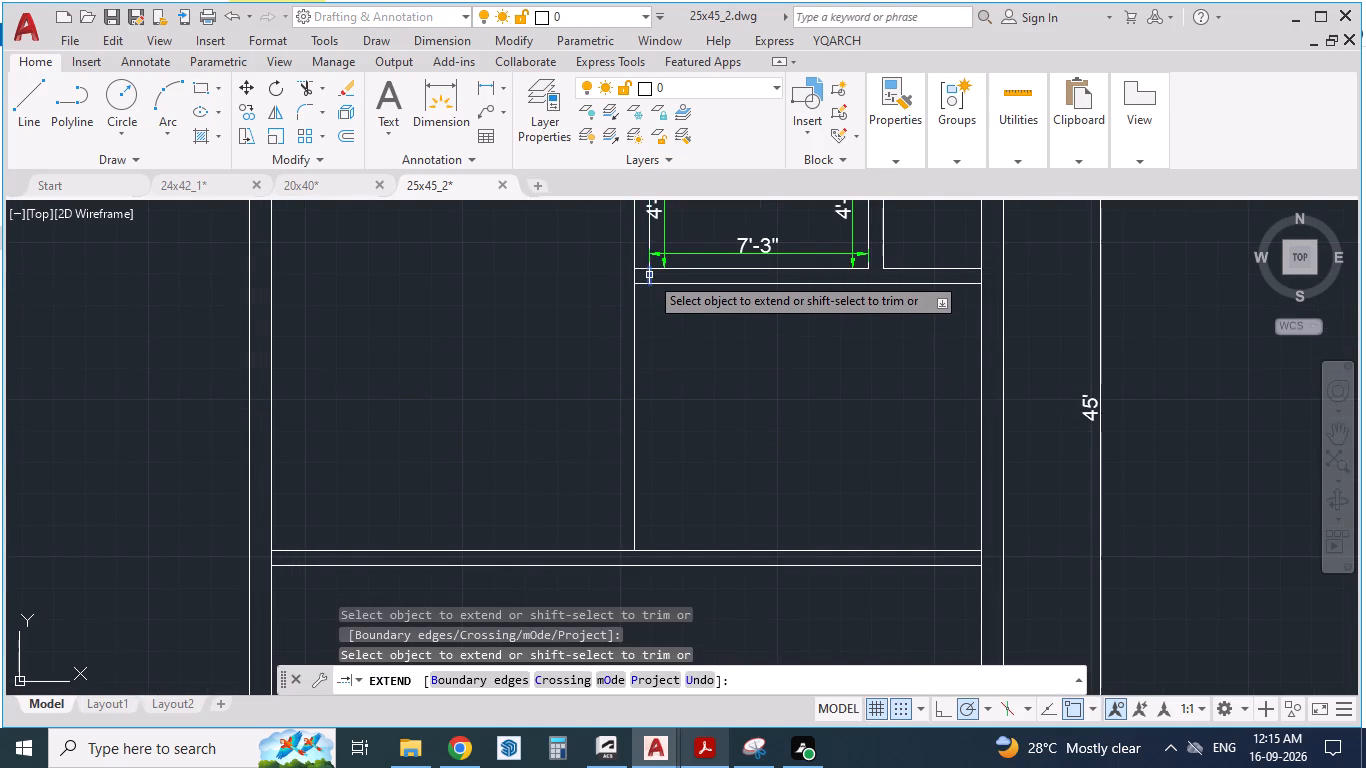
{"action": "scroll", "coordinate": [651, 283], "scroll_direction": "up", "scroll_amount": 3}
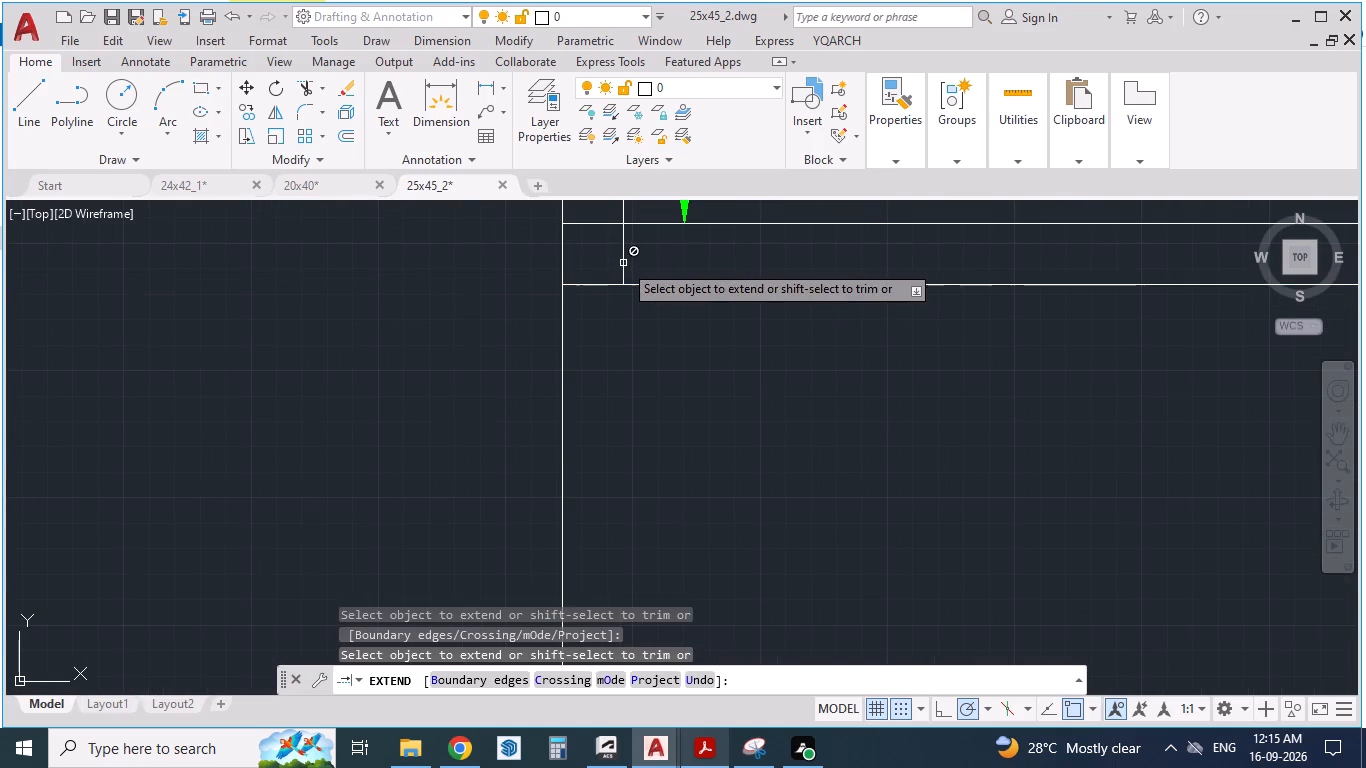
{"action": "scroll", "coordinate": [630, 260], "scroll_direction": "down", "scroll_amount": 3}
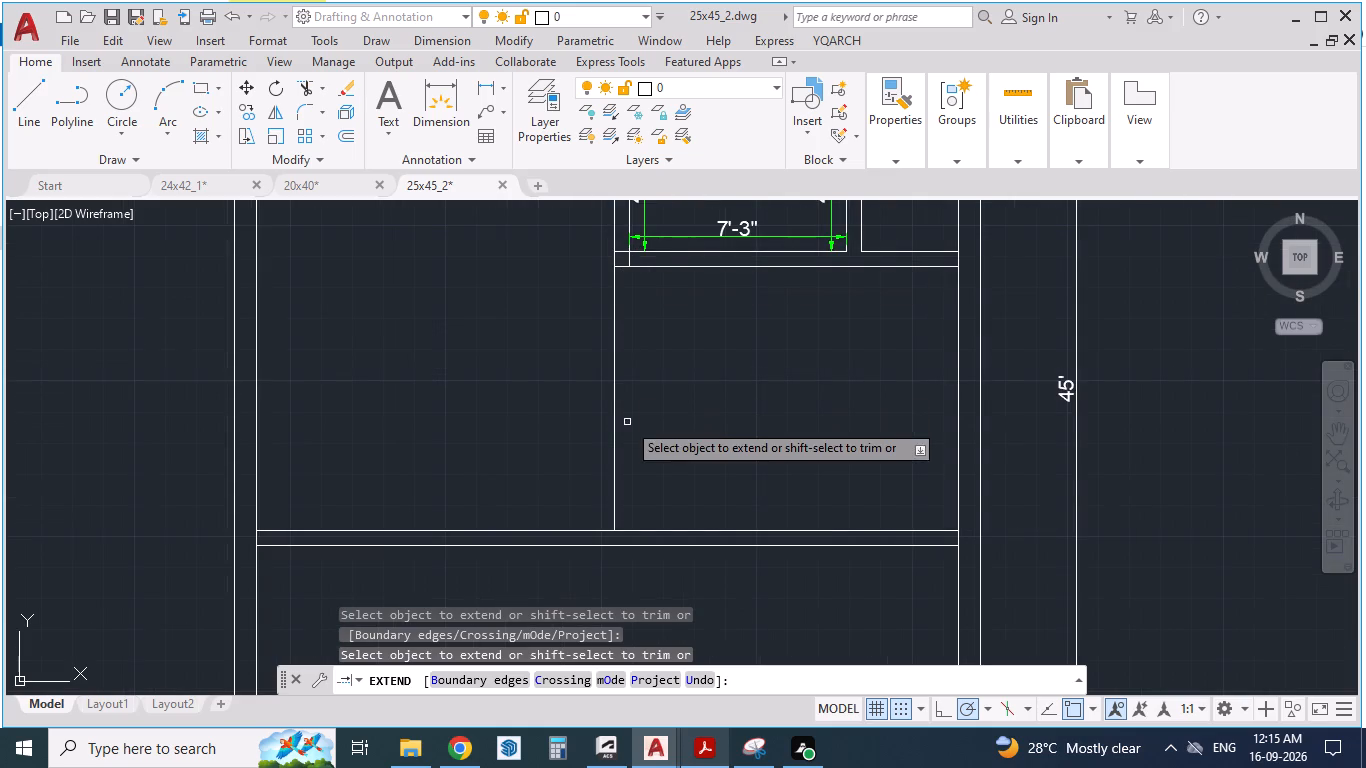
{"action": "left_click", "coordinate": [613, 446]}
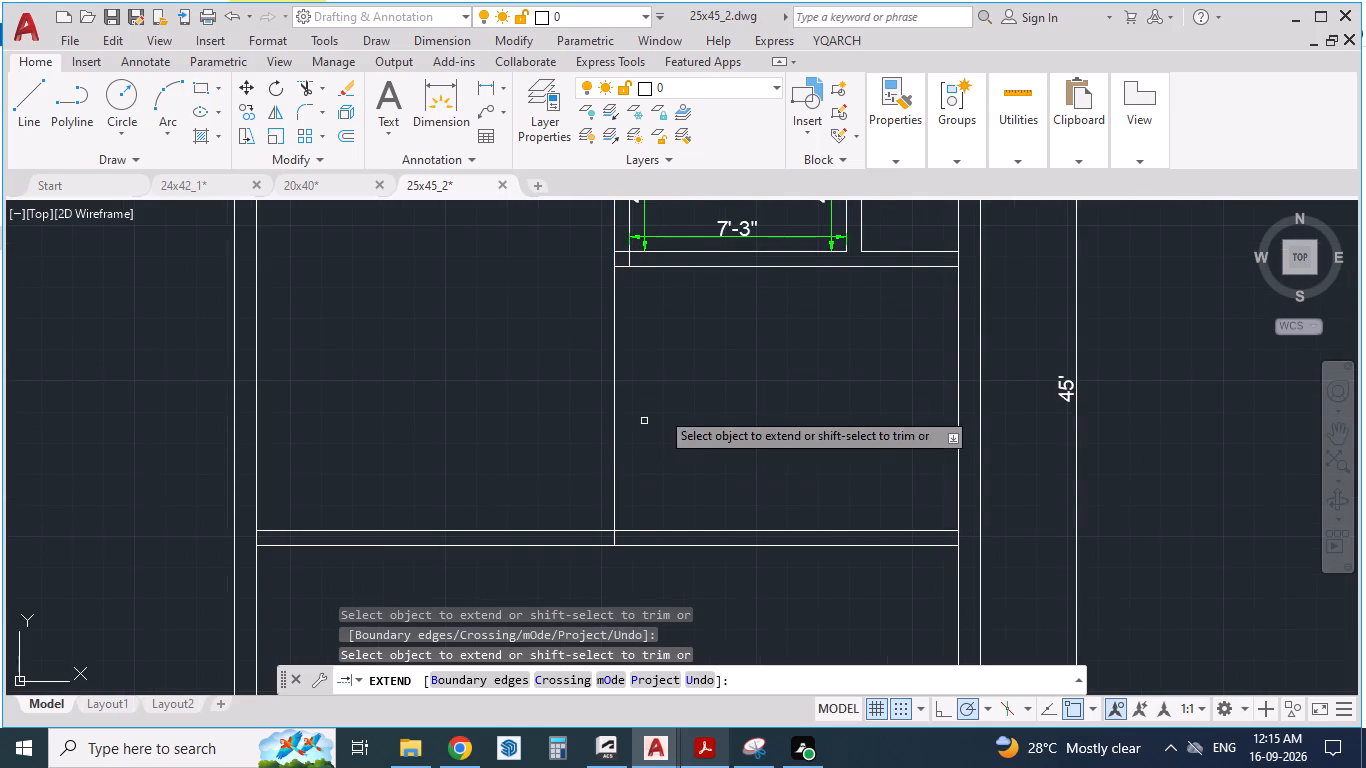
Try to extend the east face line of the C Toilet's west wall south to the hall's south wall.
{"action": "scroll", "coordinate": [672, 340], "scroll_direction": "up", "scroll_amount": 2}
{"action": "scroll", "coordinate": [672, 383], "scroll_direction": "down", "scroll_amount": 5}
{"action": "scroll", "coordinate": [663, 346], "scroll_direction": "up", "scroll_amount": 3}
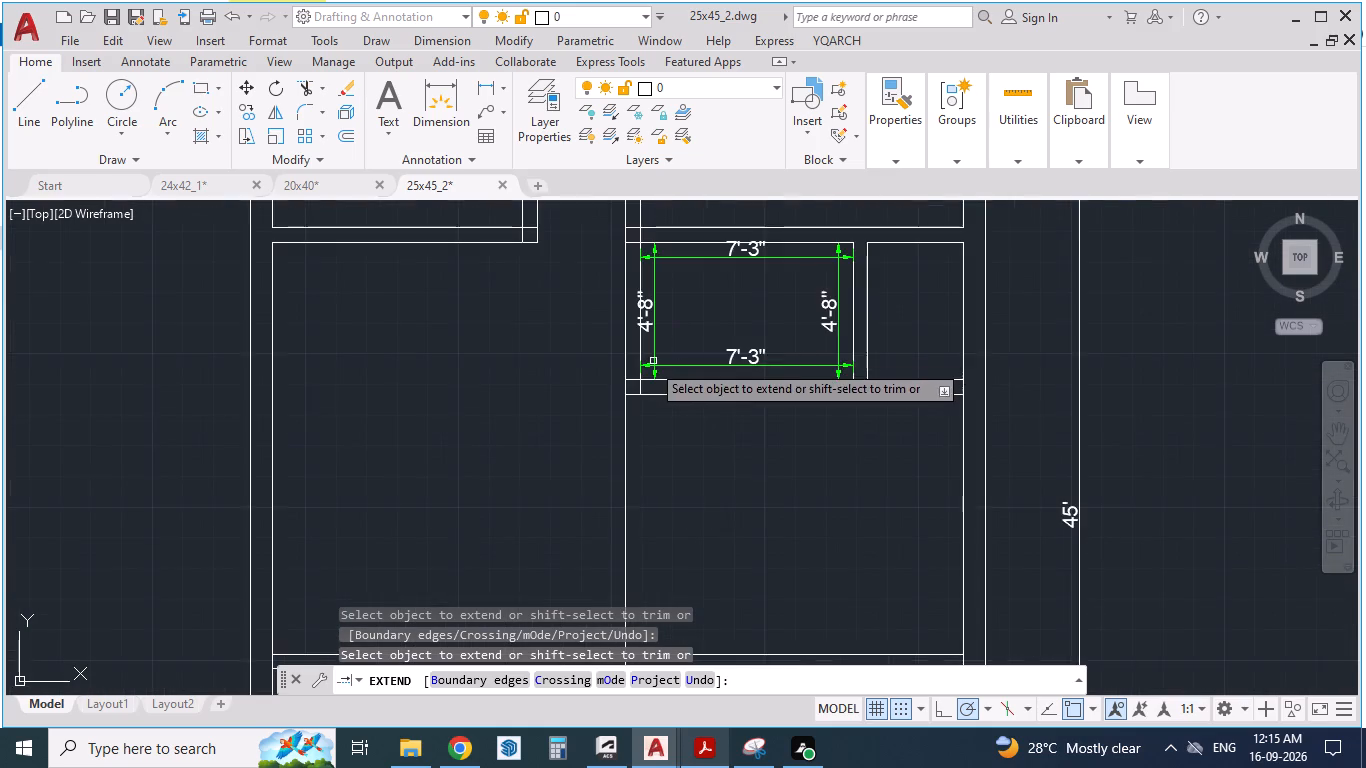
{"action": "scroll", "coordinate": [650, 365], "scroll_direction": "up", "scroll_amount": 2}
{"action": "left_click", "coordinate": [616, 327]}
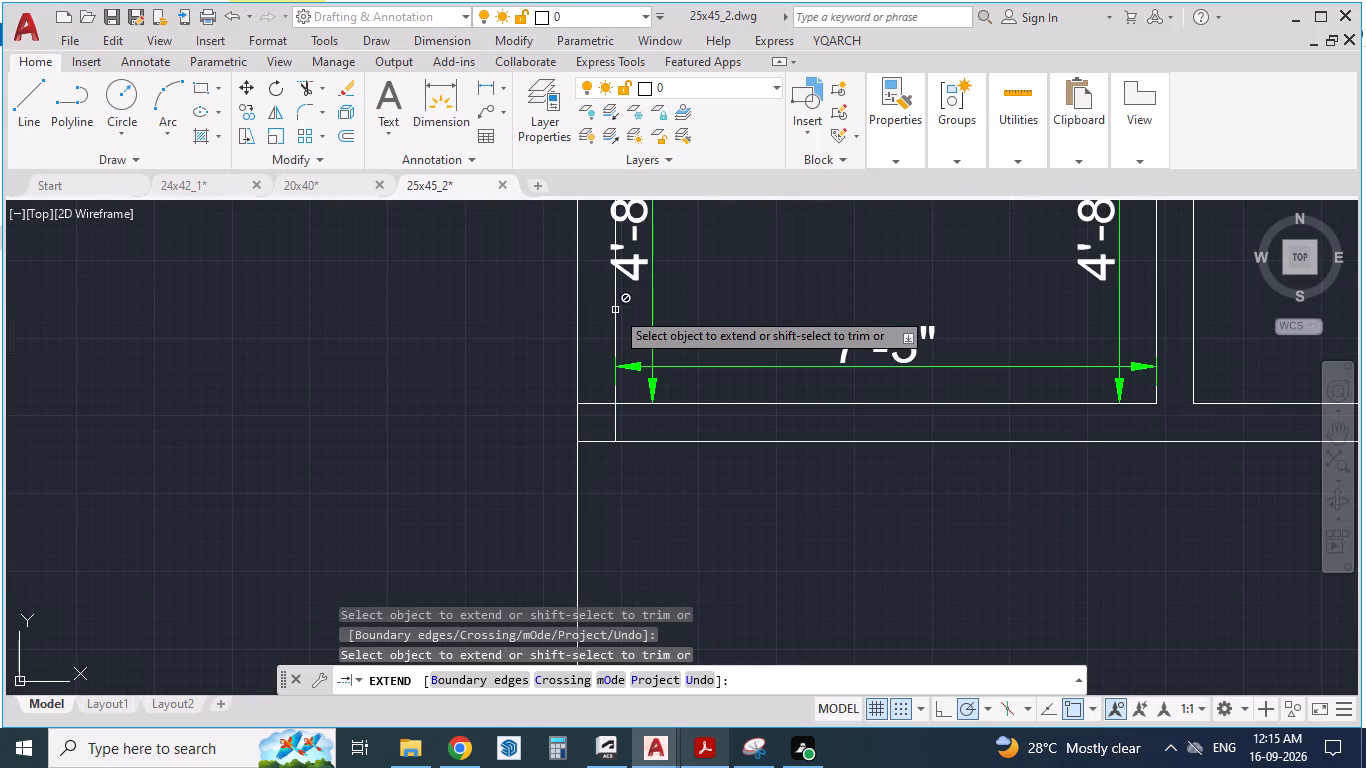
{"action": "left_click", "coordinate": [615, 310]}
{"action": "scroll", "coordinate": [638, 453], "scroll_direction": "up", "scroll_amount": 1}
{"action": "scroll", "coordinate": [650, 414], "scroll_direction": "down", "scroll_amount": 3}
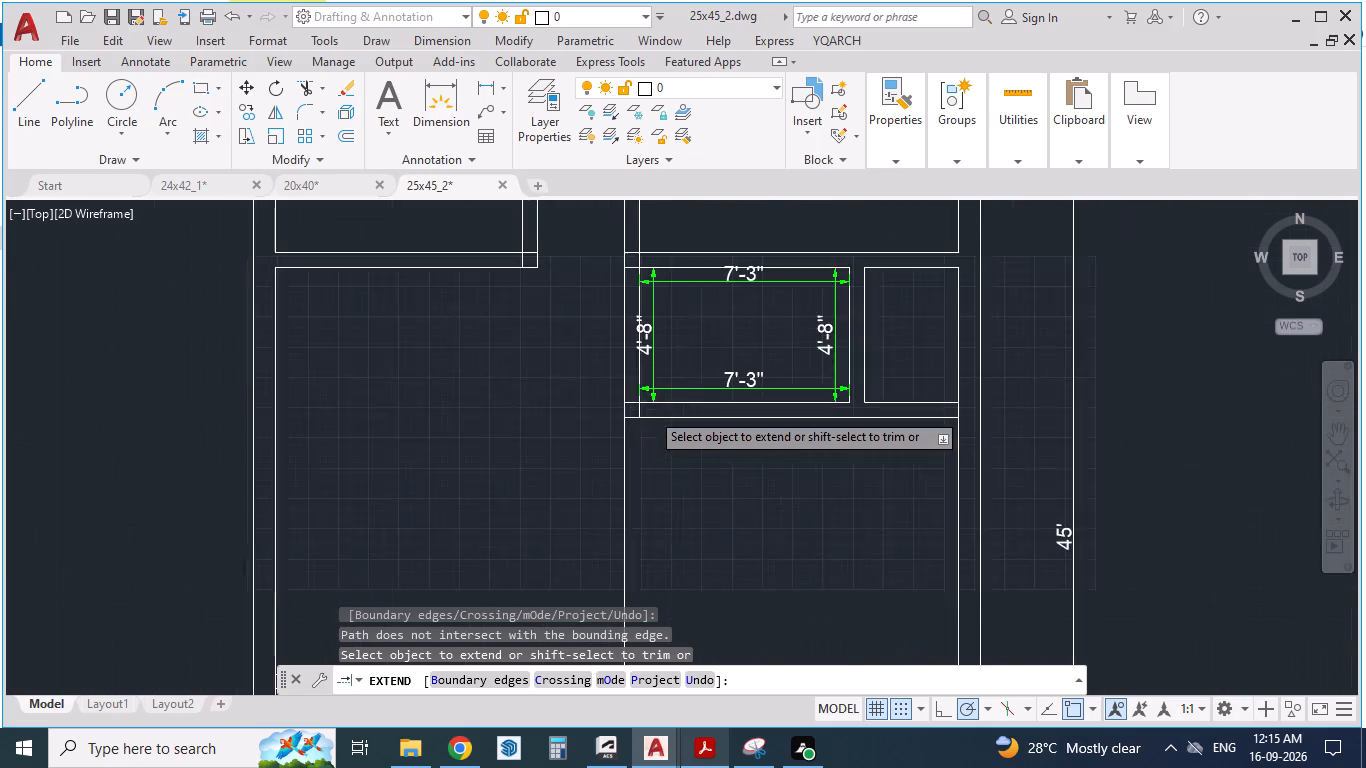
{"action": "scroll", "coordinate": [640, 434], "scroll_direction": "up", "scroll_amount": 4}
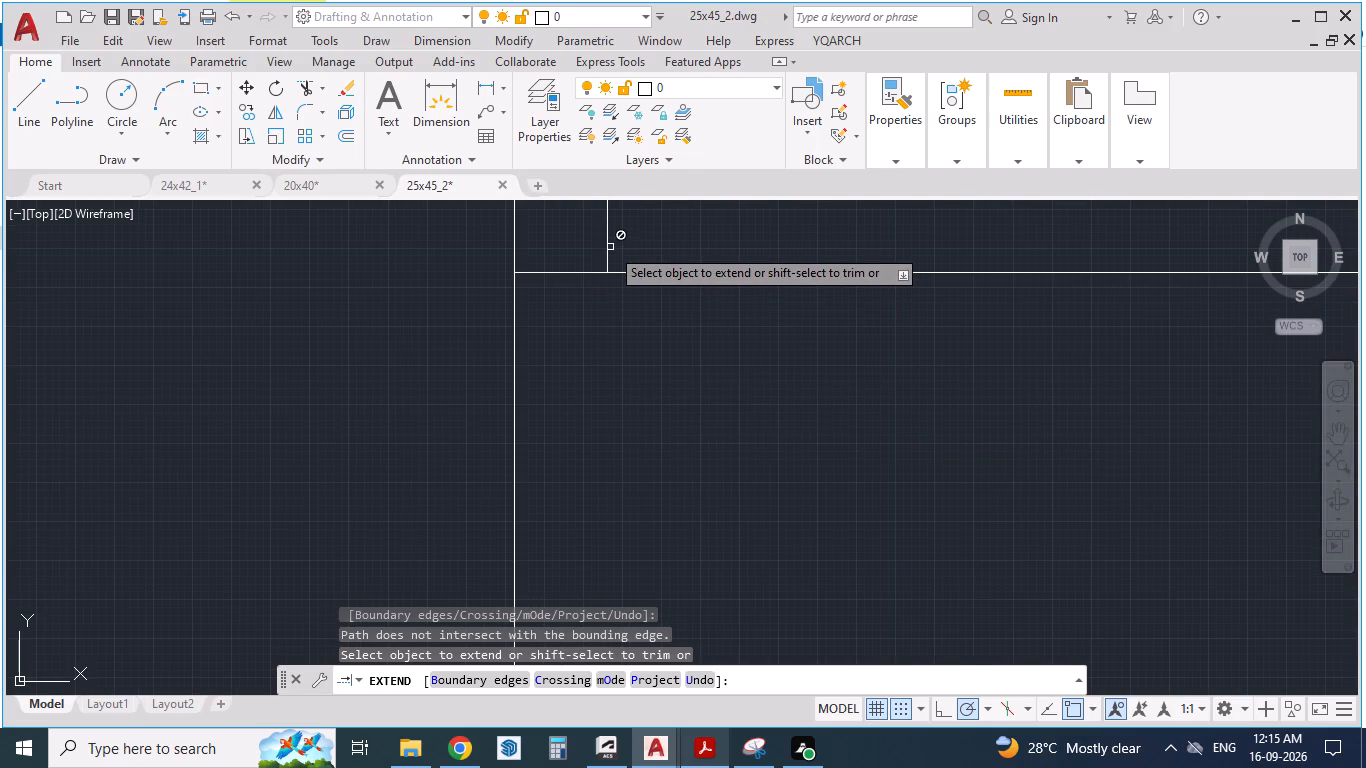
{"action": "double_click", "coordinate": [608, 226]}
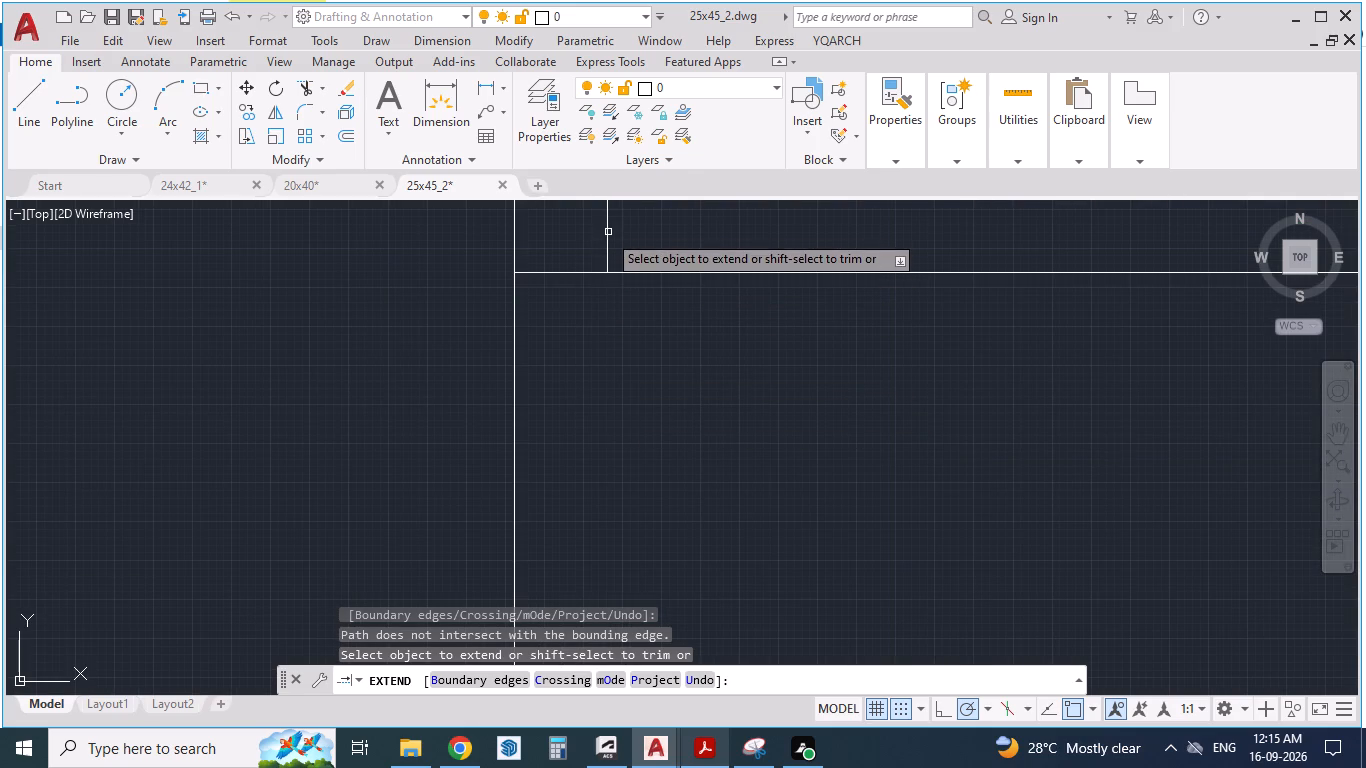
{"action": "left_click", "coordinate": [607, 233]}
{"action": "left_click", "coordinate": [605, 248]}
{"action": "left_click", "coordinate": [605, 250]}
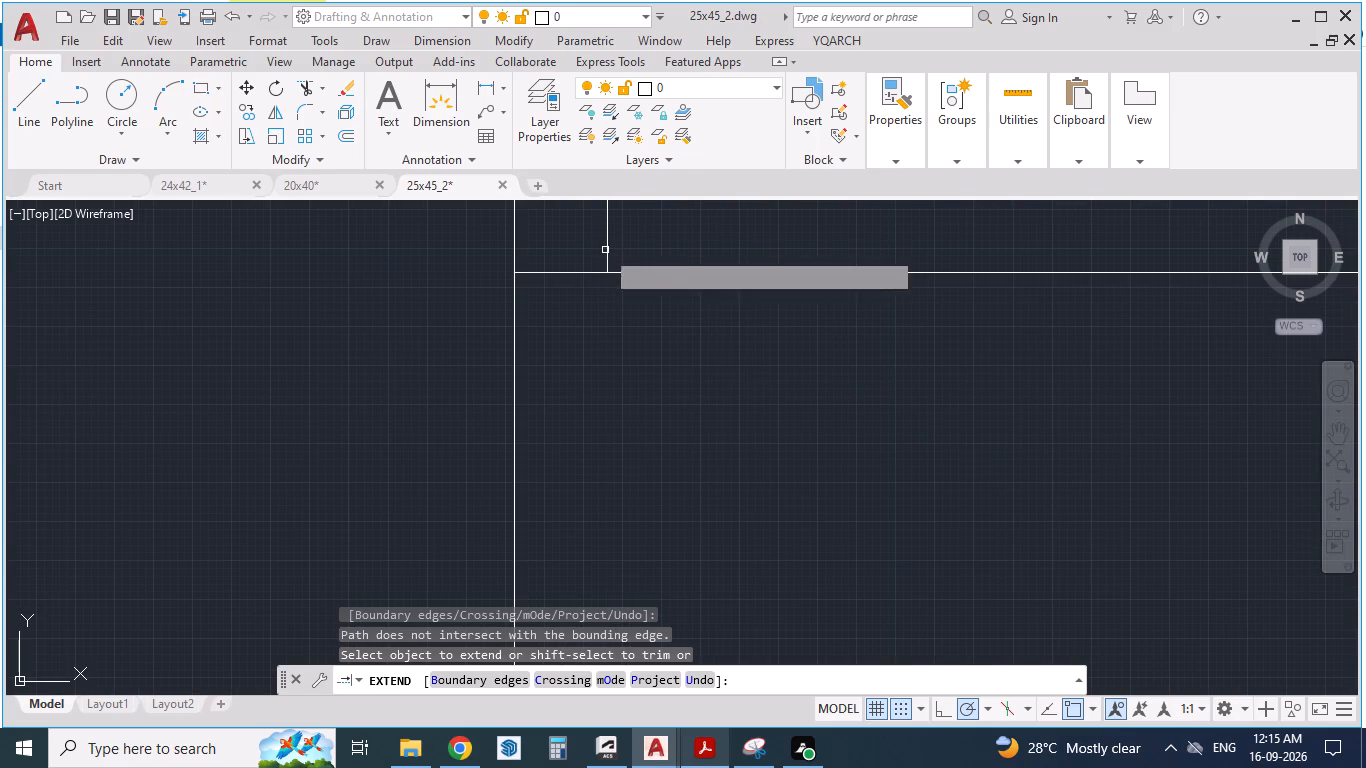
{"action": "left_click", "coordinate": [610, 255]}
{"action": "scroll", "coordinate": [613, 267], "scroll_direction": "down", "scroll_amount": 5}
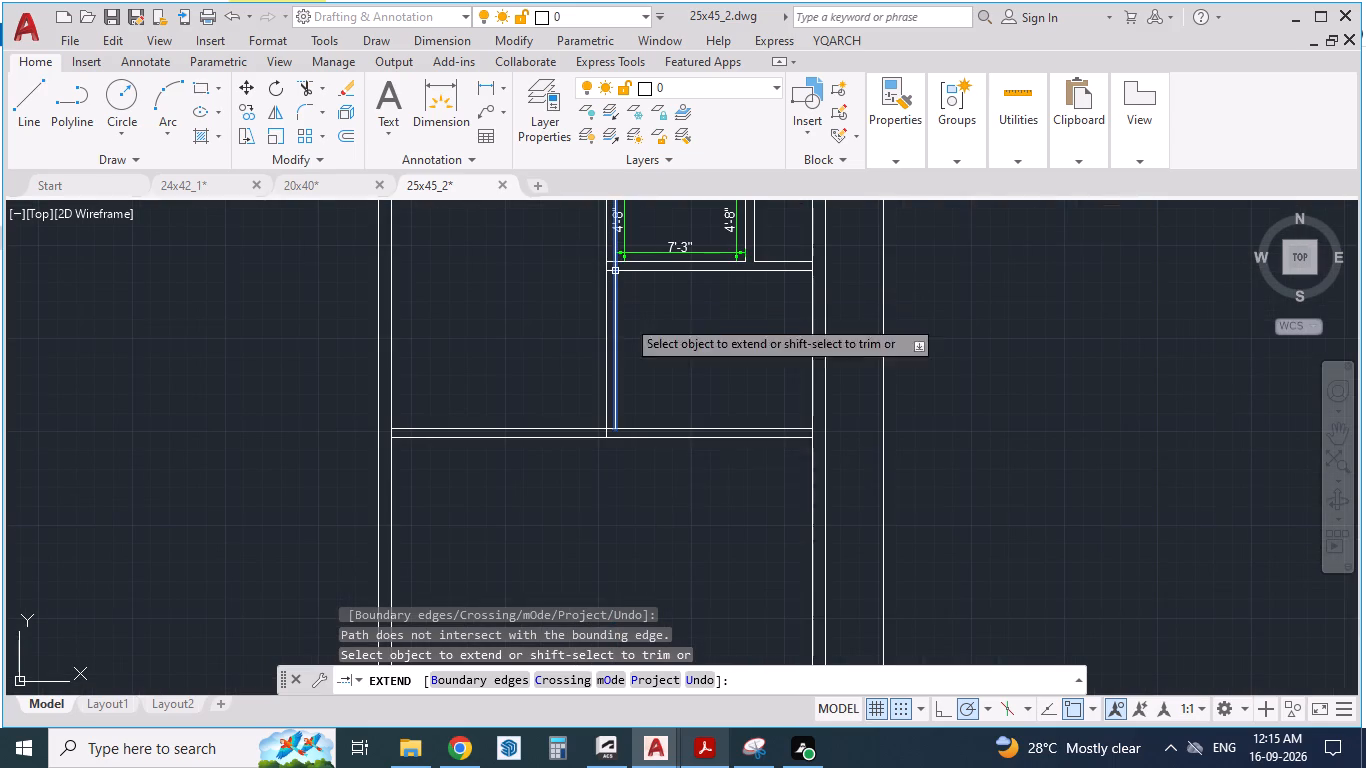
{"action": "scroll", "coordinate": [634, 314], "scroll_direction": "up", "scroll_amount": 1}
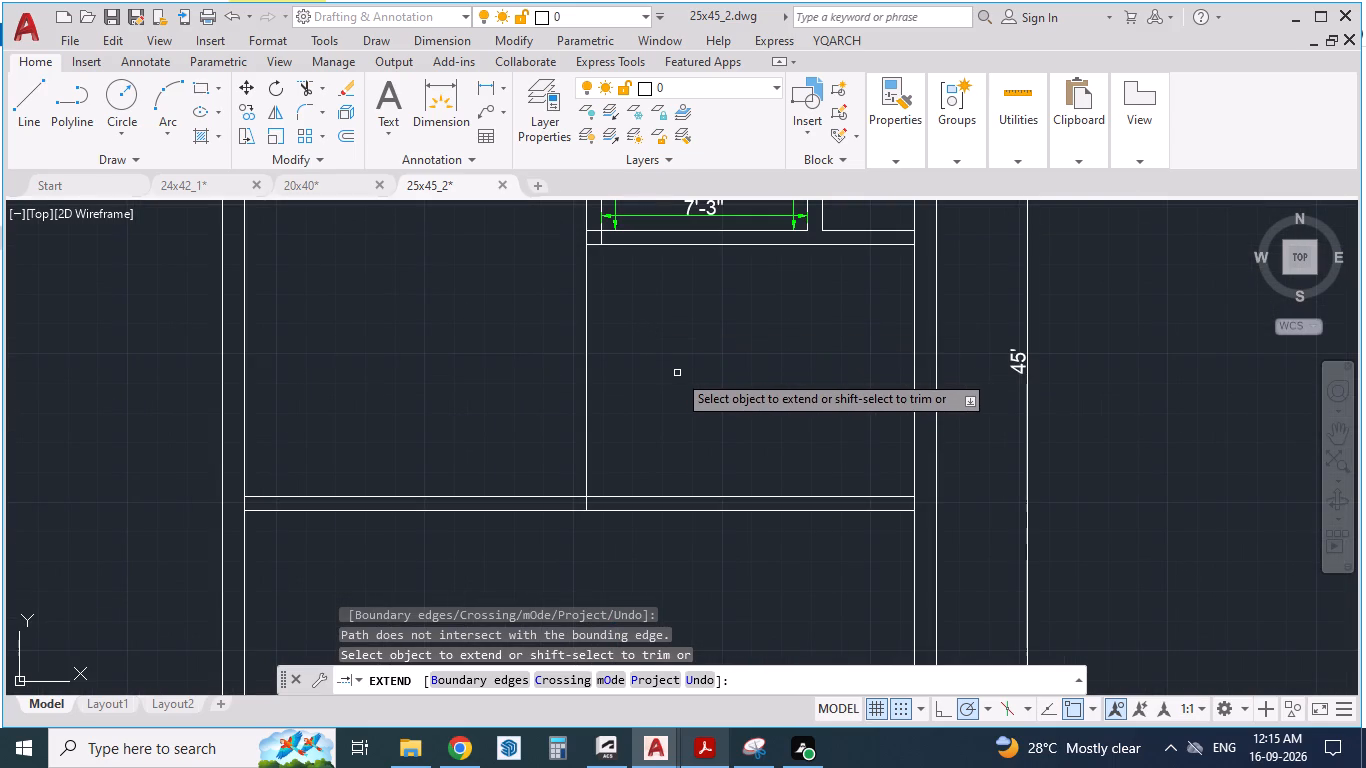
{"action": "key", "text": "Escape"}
Draw a vertical line about 9'-3 1/2" long south from the lower end of the C Toilet west wall's east face line.
{"action": "key", "text": "l"}
{"action": "key", "text": "Return"}
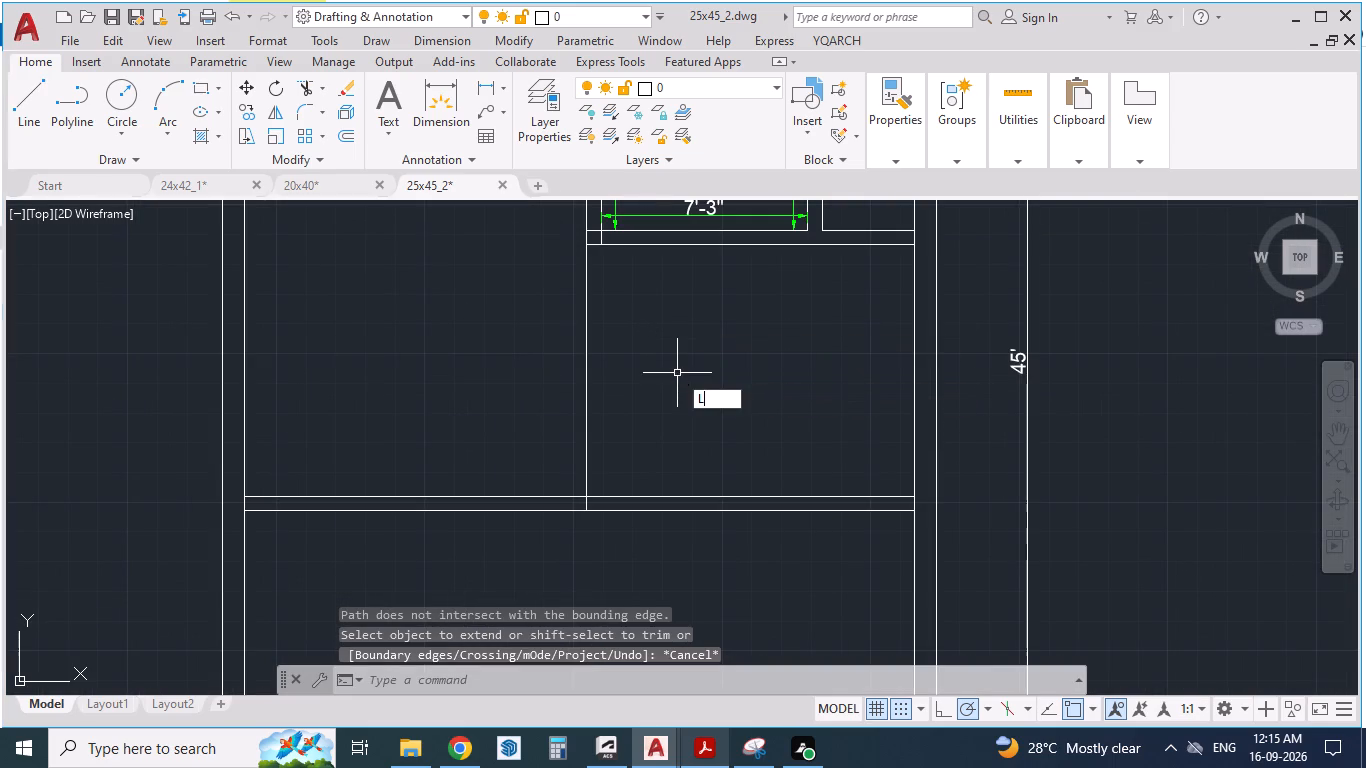
{"action": "scroll", "coordinate": [599, 246], "scroll_direction": "up", "scroll_amount": 2}
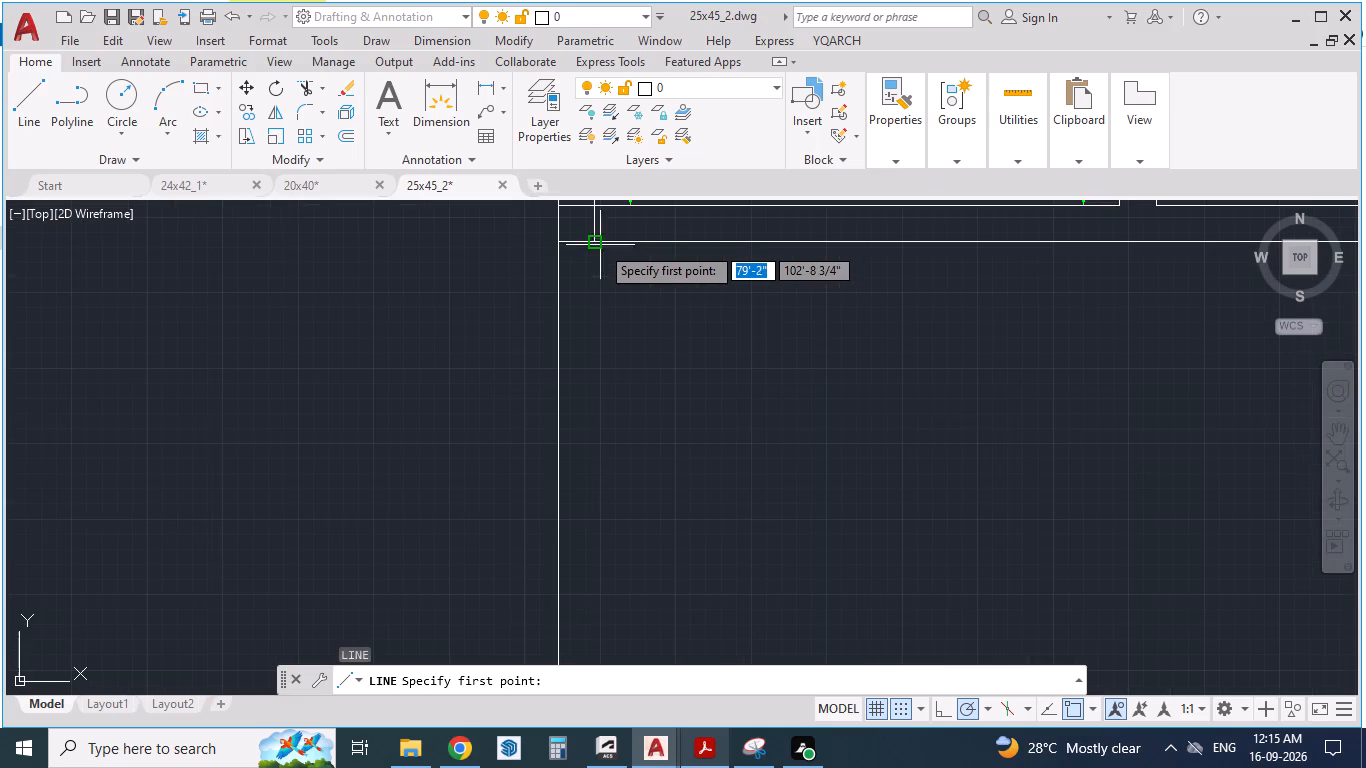
{"action": "left_click", "coordinate": [600, 245]}
{"action": "scroll", "coordinate": [600, 339], "scroll_direction": "down", "scroll_amount": 2}
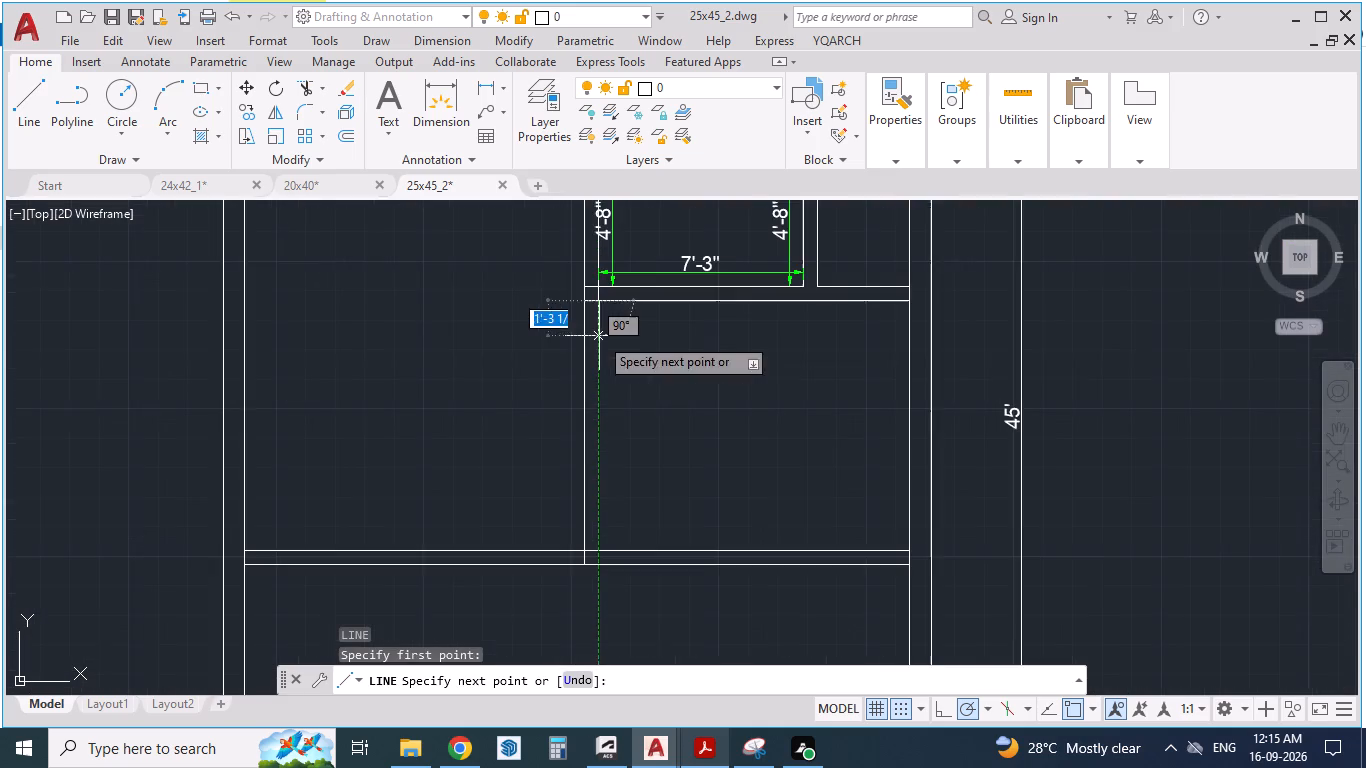
{"action": "scroll", "coordinate": [626, 576], "scroll_direction": "up", "scroll_amount": 2}
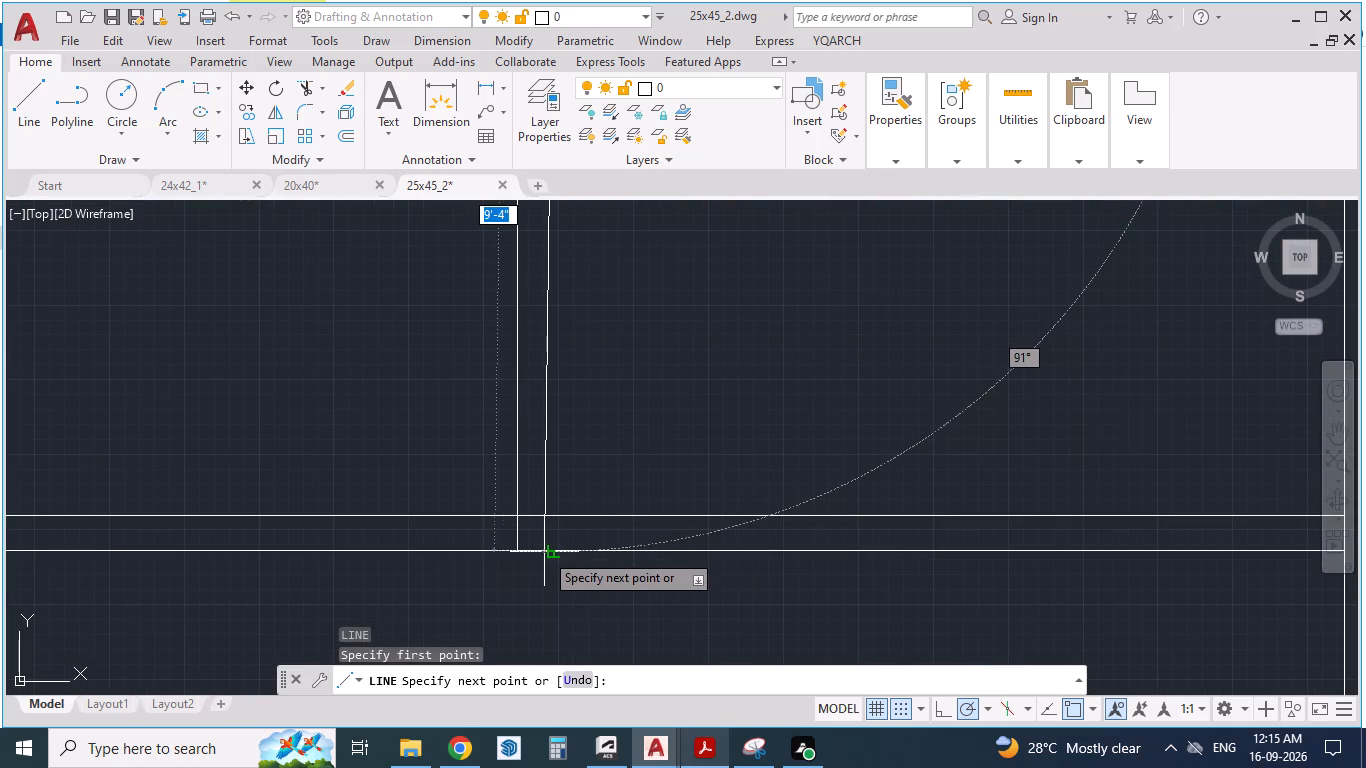
{"action": "scroll", "coordinate": [548, 554], "scroll_direction": "up", "scroll_amount": 2}
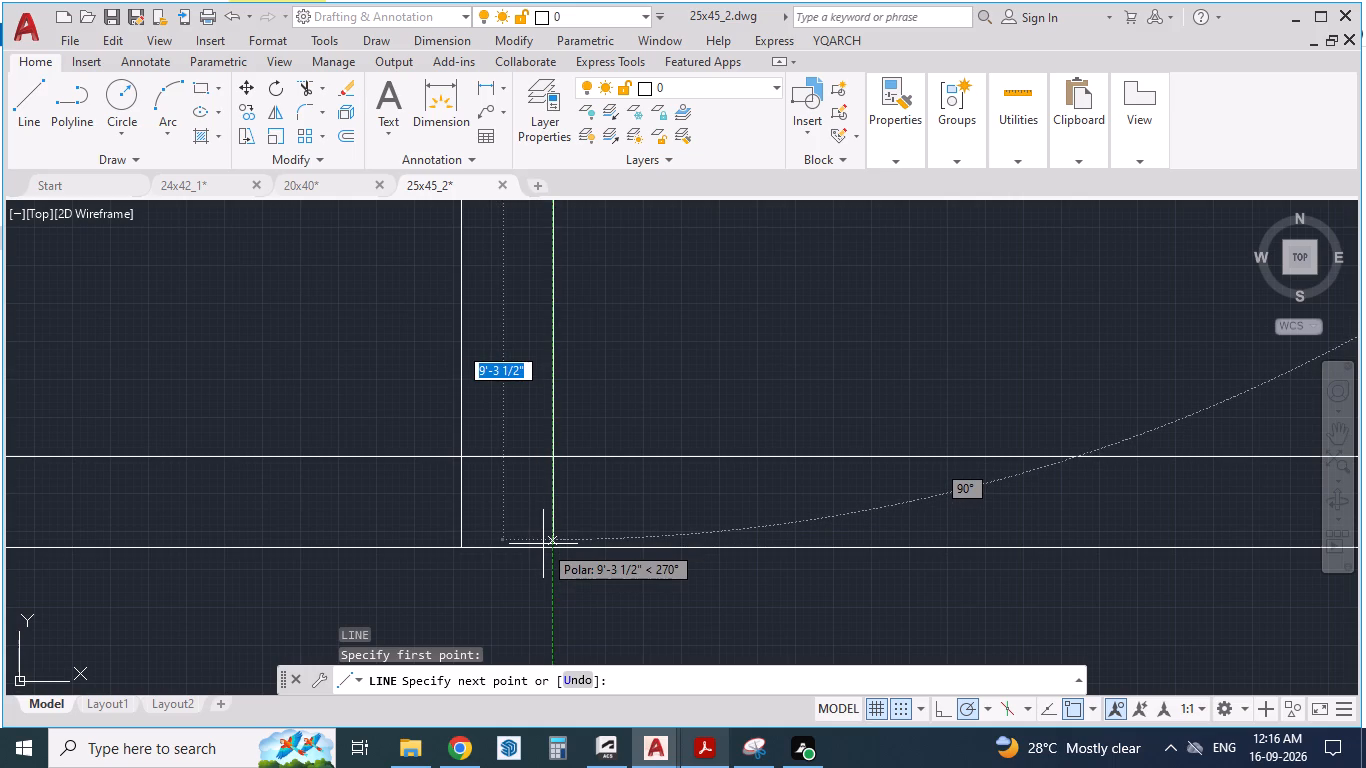
{"action": "left_click", "coordinate": [543, 544]}
{"action": "key", "text": "Return"}
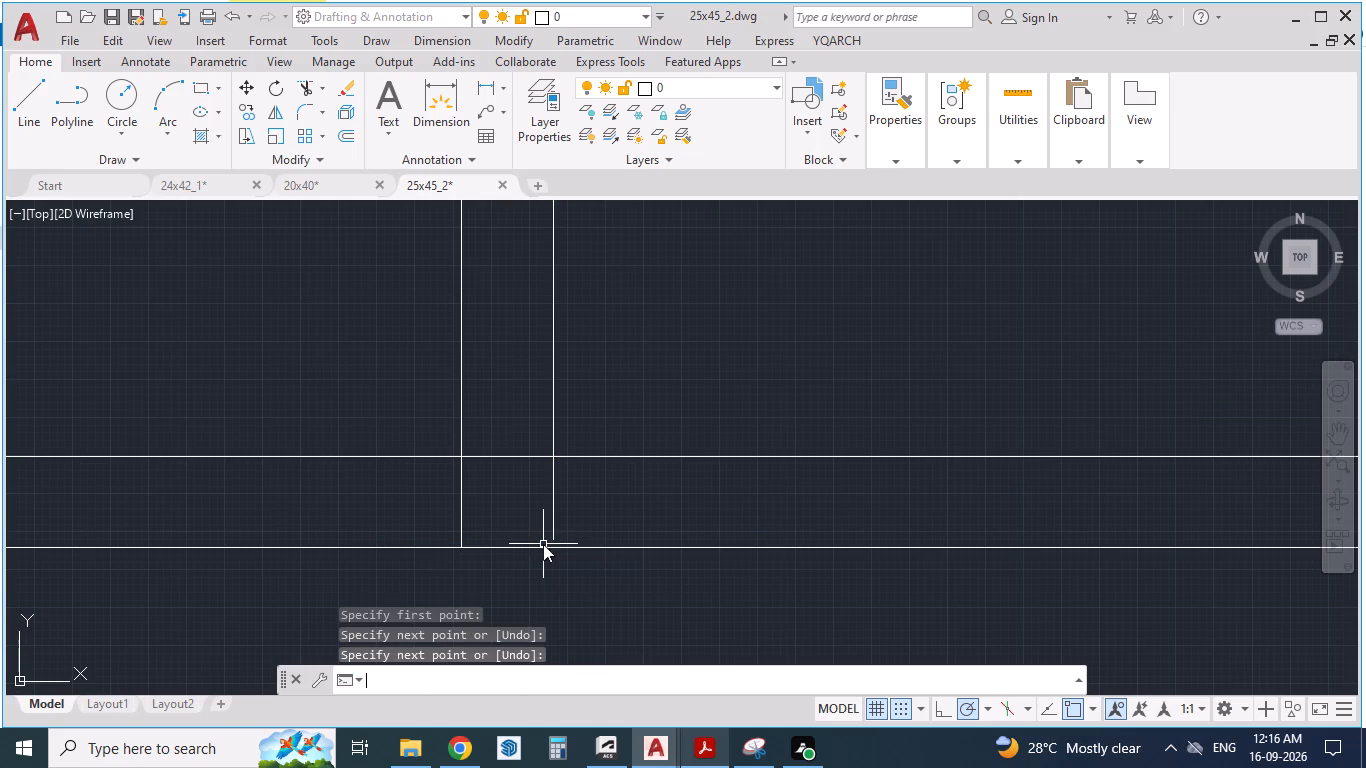
Extend the new vertical line south to meet the lower line of the hall's south wall.
{"action": "scroll", "coordinate": [543, 544], "scroll_direction": "up", "scroll_amount": 3}
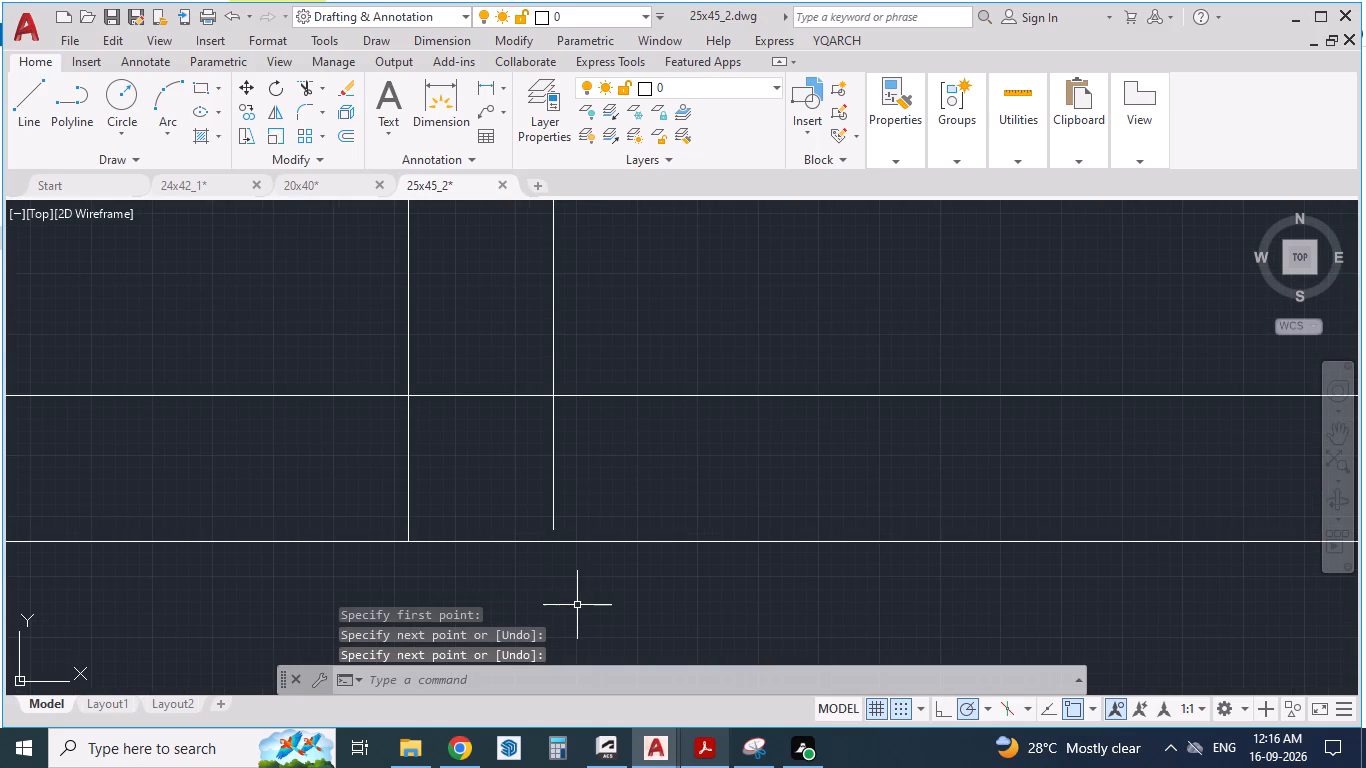
{"action": "type", "text": "EX"}
{"action": "key", "text": "Return"}
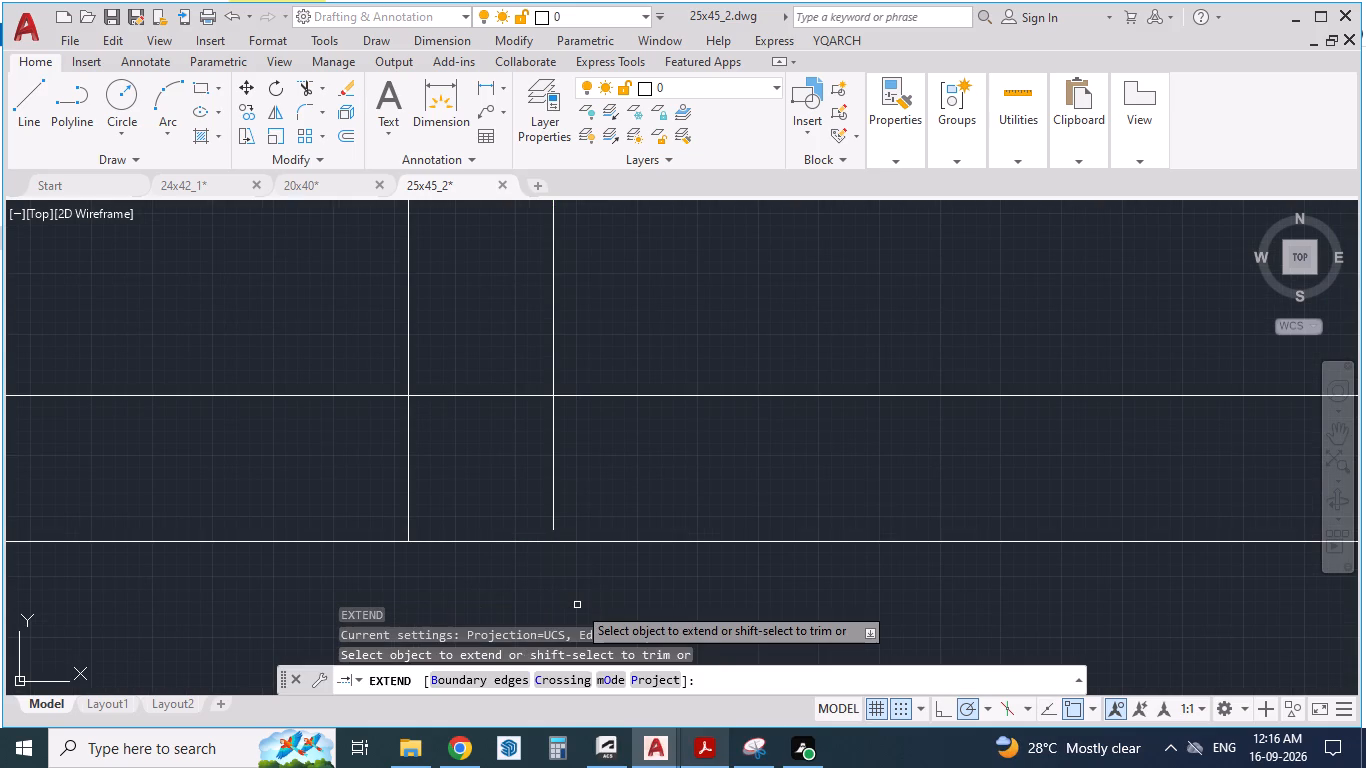
{"action": "left_click", "coordinate": [552, 471]}
{"action": "scroll", "coordinate": [458, 508], "scroll_direction": "down", "scroll_amount": 3}
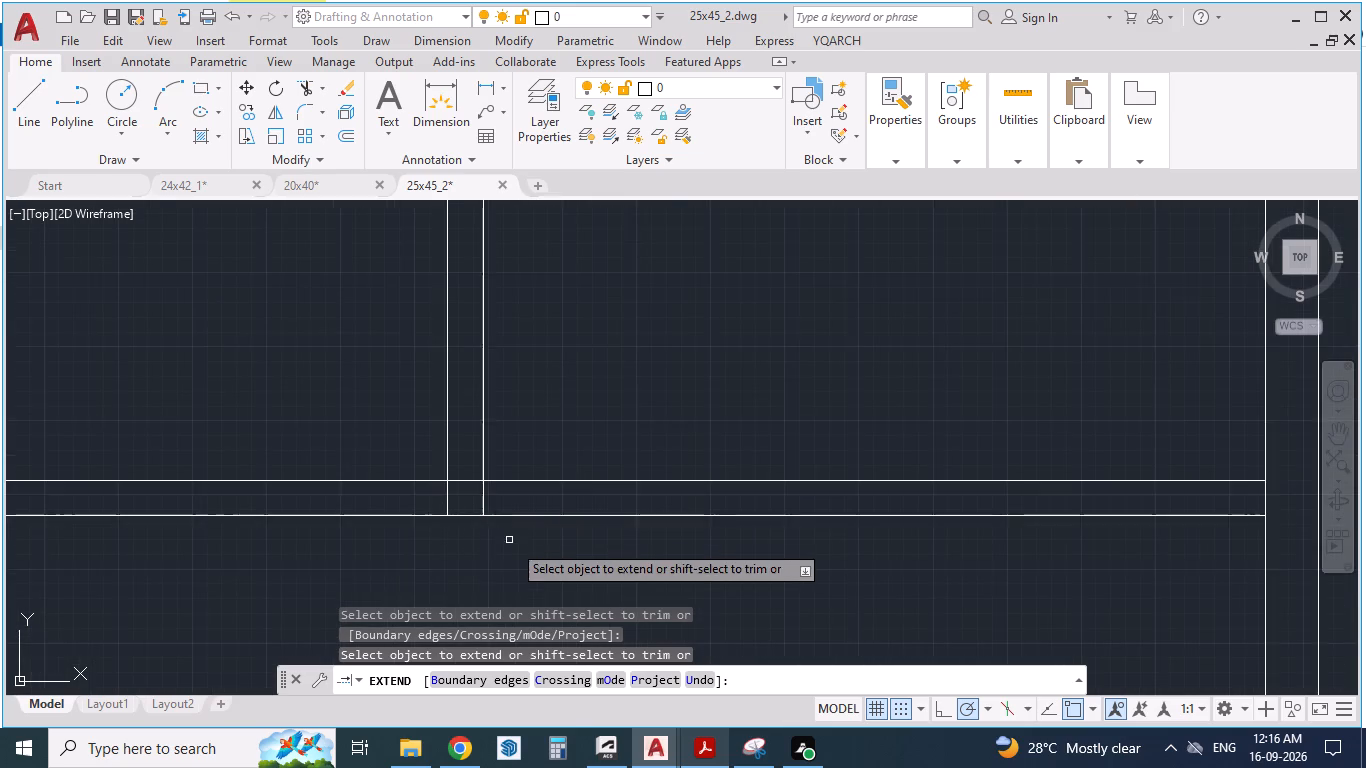
{"action": "scroll", "coordinate": [518, 552], "scroll_direction": "down", "scroll_amount": 3}
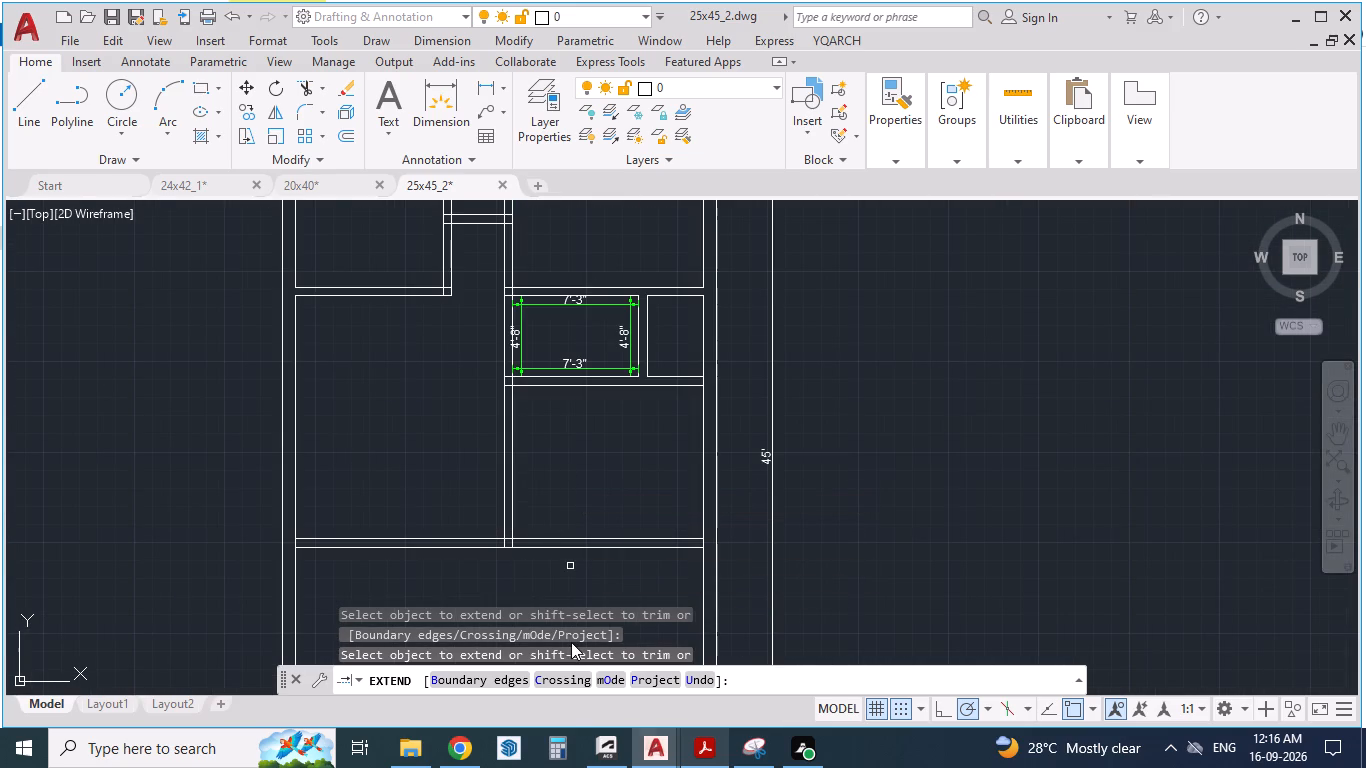
Compare the drawing with the PDF reference plan for the hall and Bedroom-2 walls and the area south of them.
{"action": "left_click", "coordinate": [702, 748]}
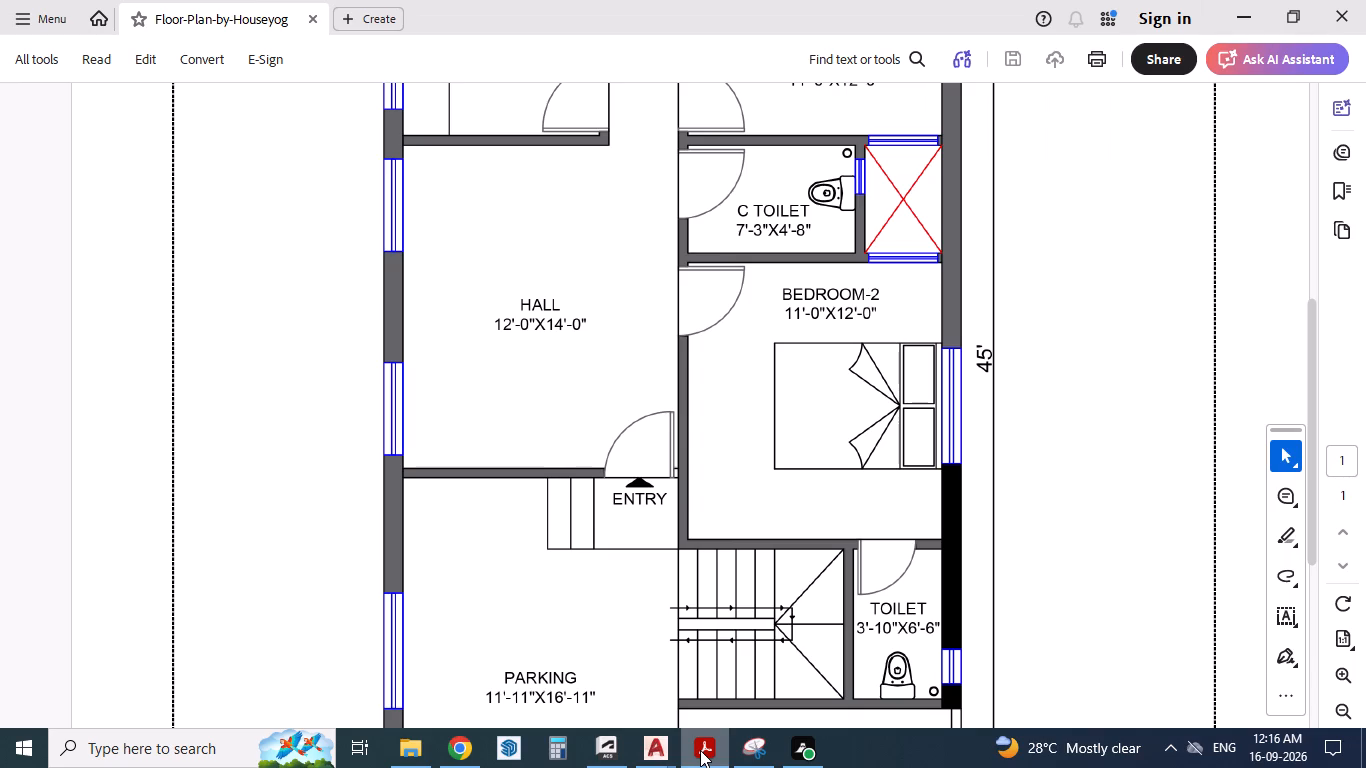
{"action": "left_click", "coordinate": [700, 750]}
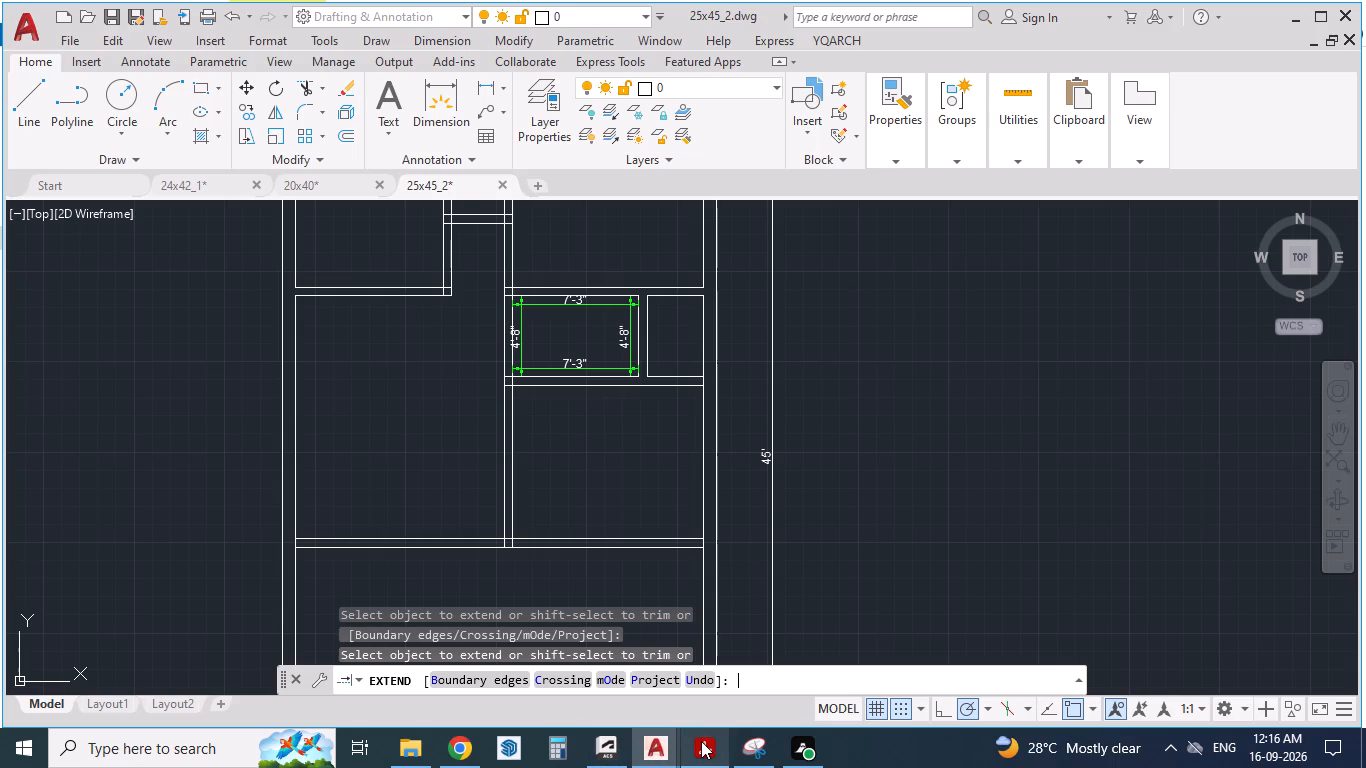
{"action": "left_click", "coordinate": [701, 741]}
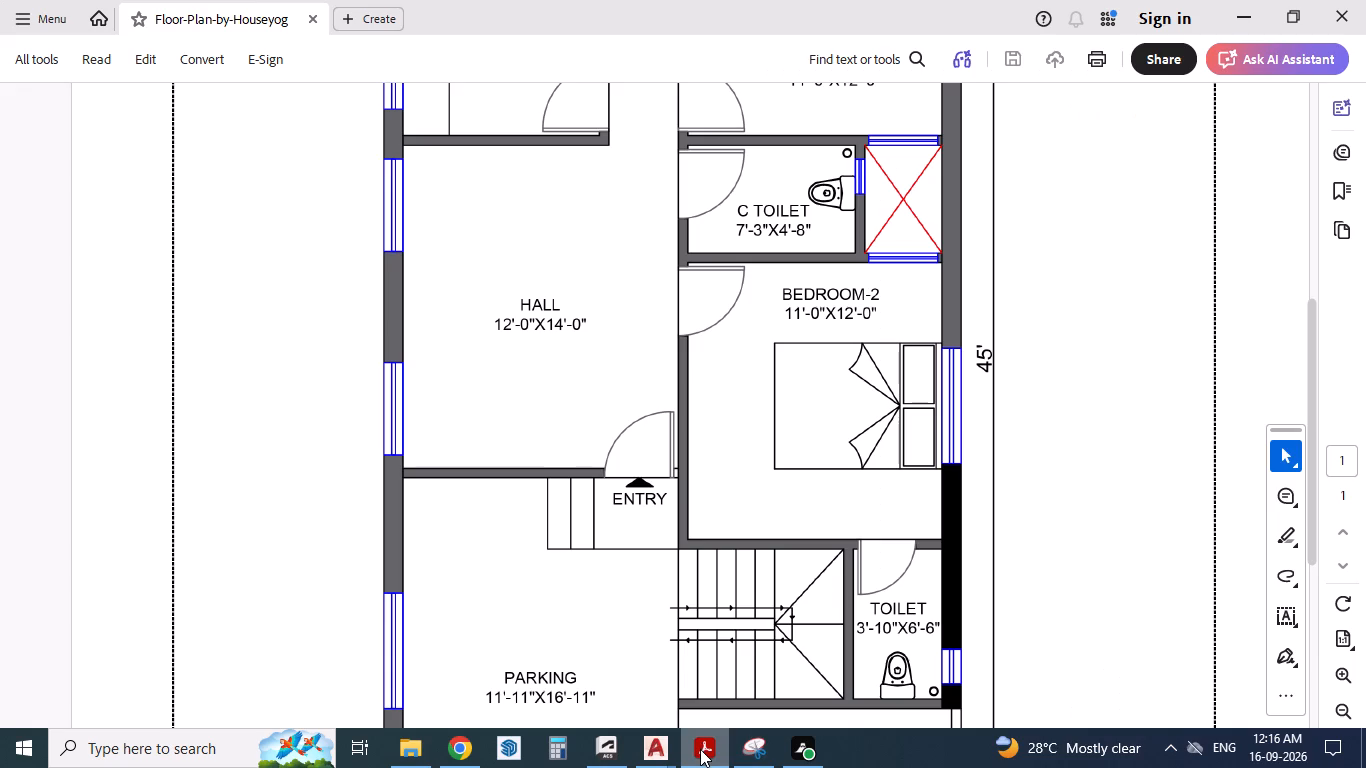
{"action": "left_click", "coordinate": [700, 749]}
{"action": "left_click", "coordinate": [700, 749]}
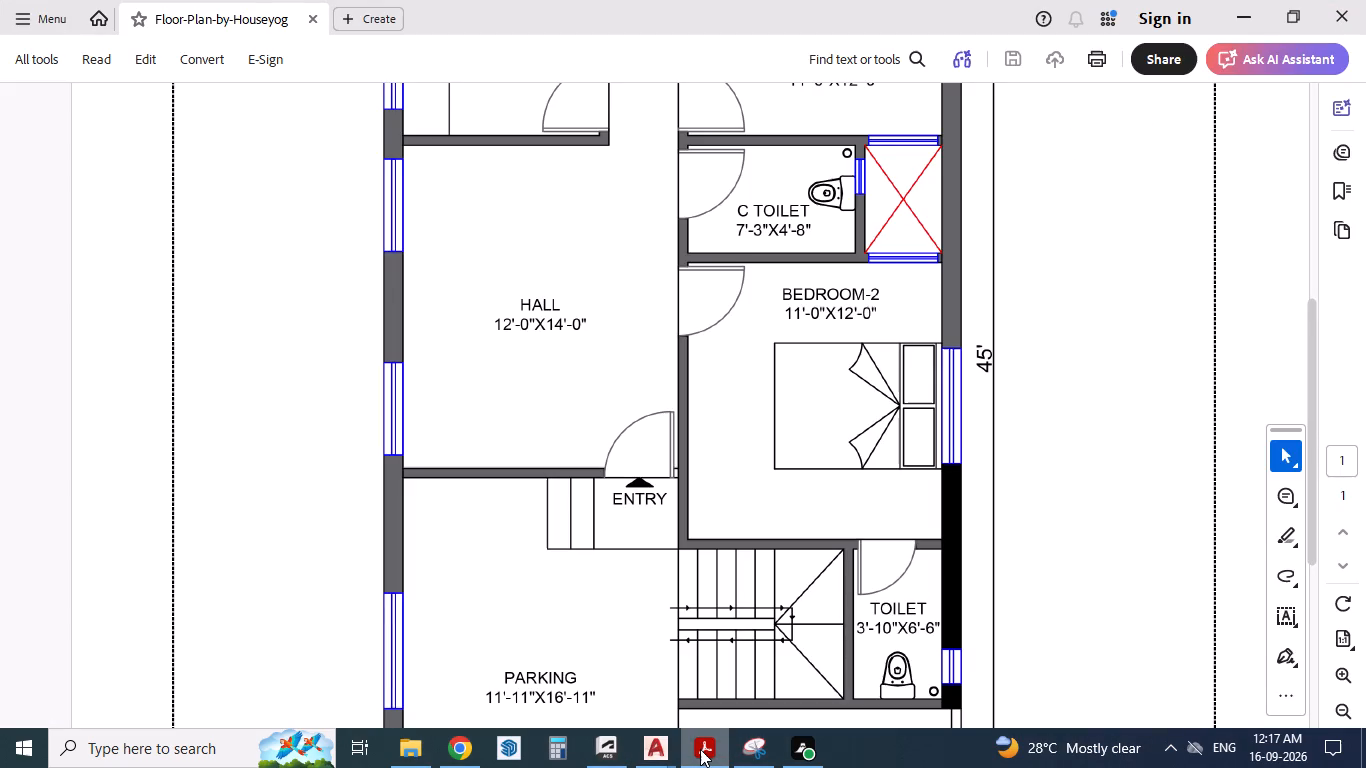
Trim both lines of the hall's south wall where they run east of the hall/Bedroom-2 dividing wall.
{"action": "left_click", "coordinate": [700, 749]}
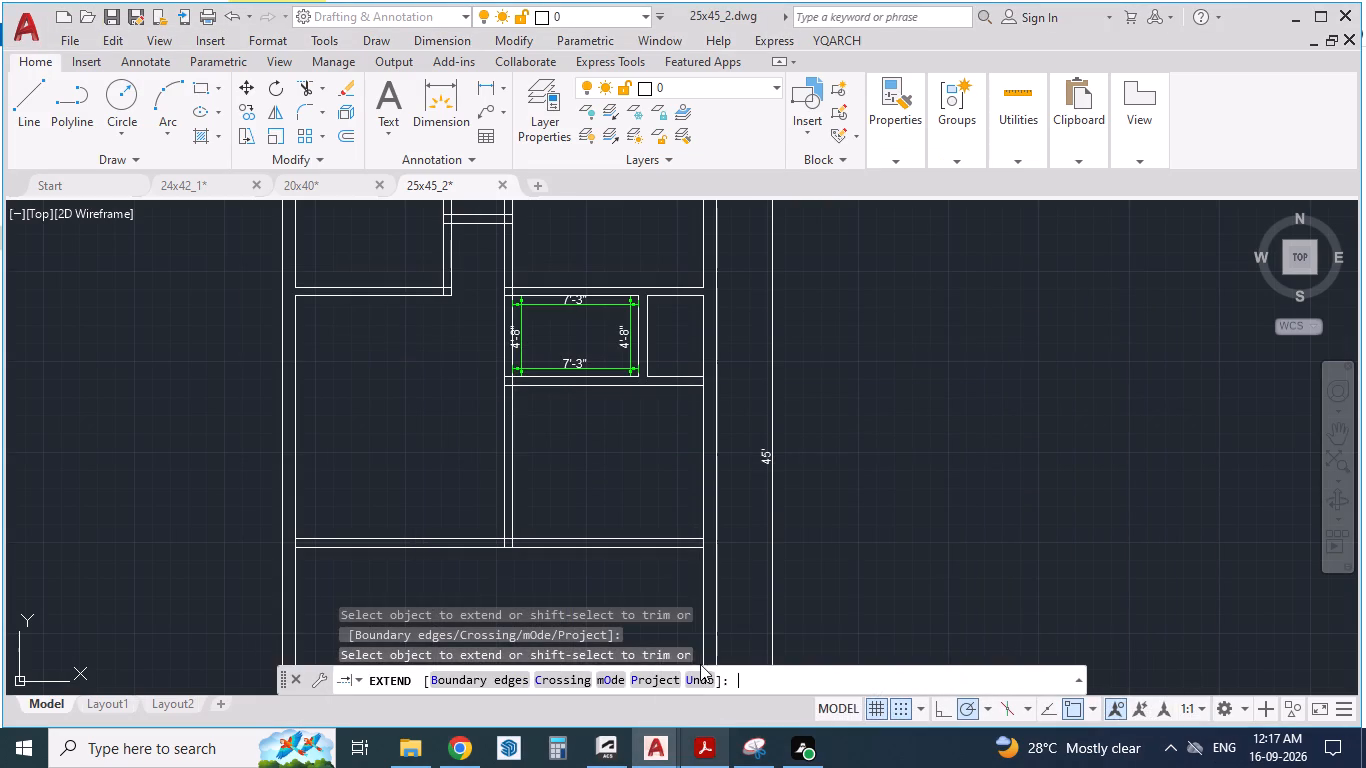
{"action": "scroll", "coordinate": [649, 468], "scroll_direction": "up", "scroll_amount": 1}
{"action": "scroll", "coordinate": [638, 413], "scroll_direction": "down", "scroll_amount": 2}
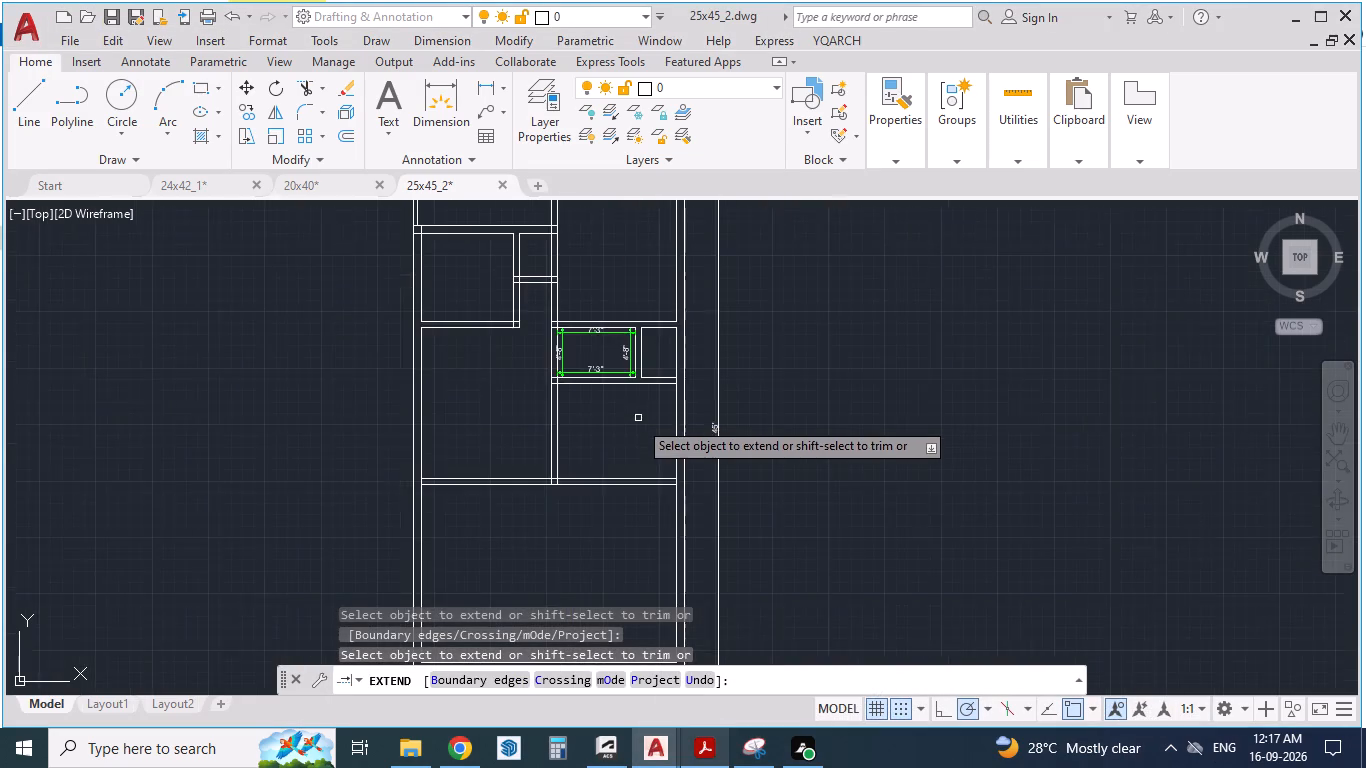
{"action": "scroll", "coordinate": [626, 448], "scroll_direction": "up", "scroll_amount": 2}
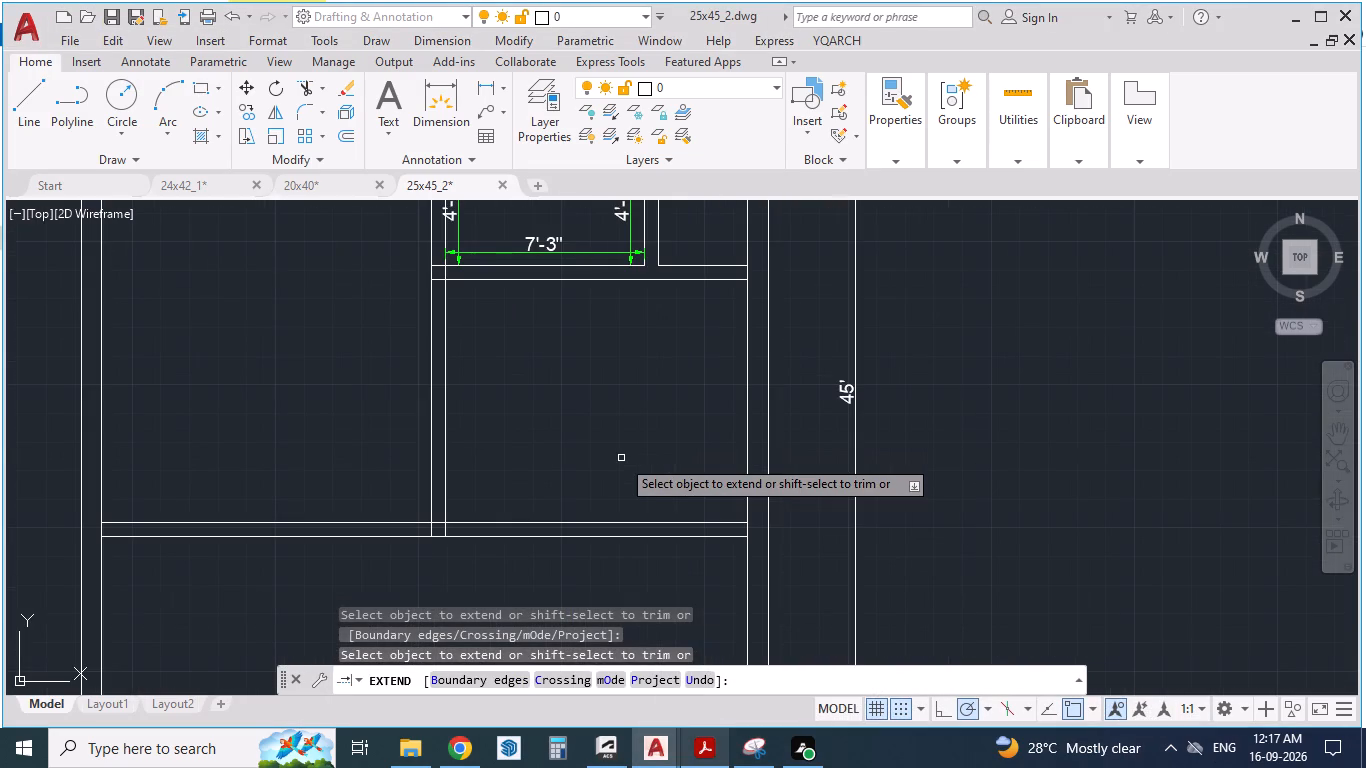
{"action": "key", "text": "Escape"}
{"action": "key", "text": "Escape"}
{"action": "type", "text": "TR"}
{"action": "key", "text": "Return"}
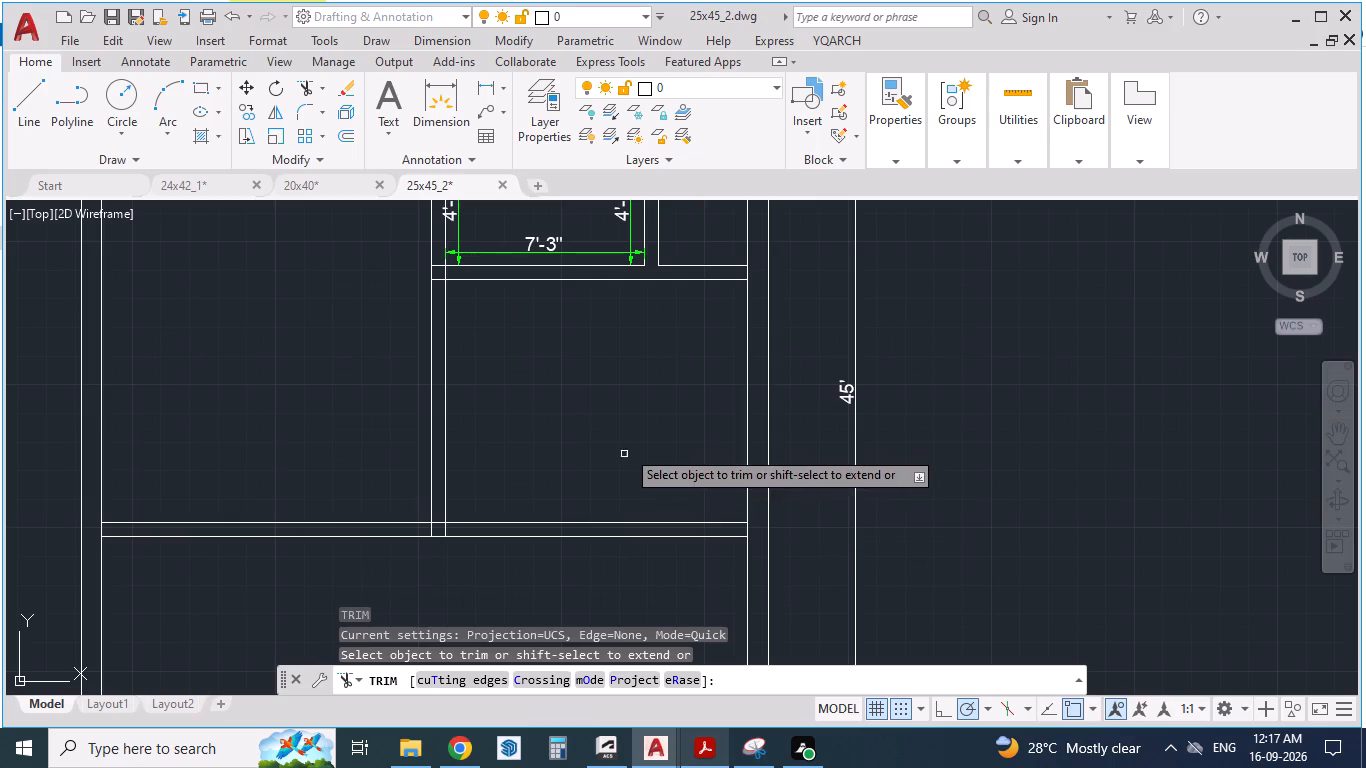
{"action": "left_click_drag", "start_coordinate": [600, 492], "coordinate": [609, 546]}
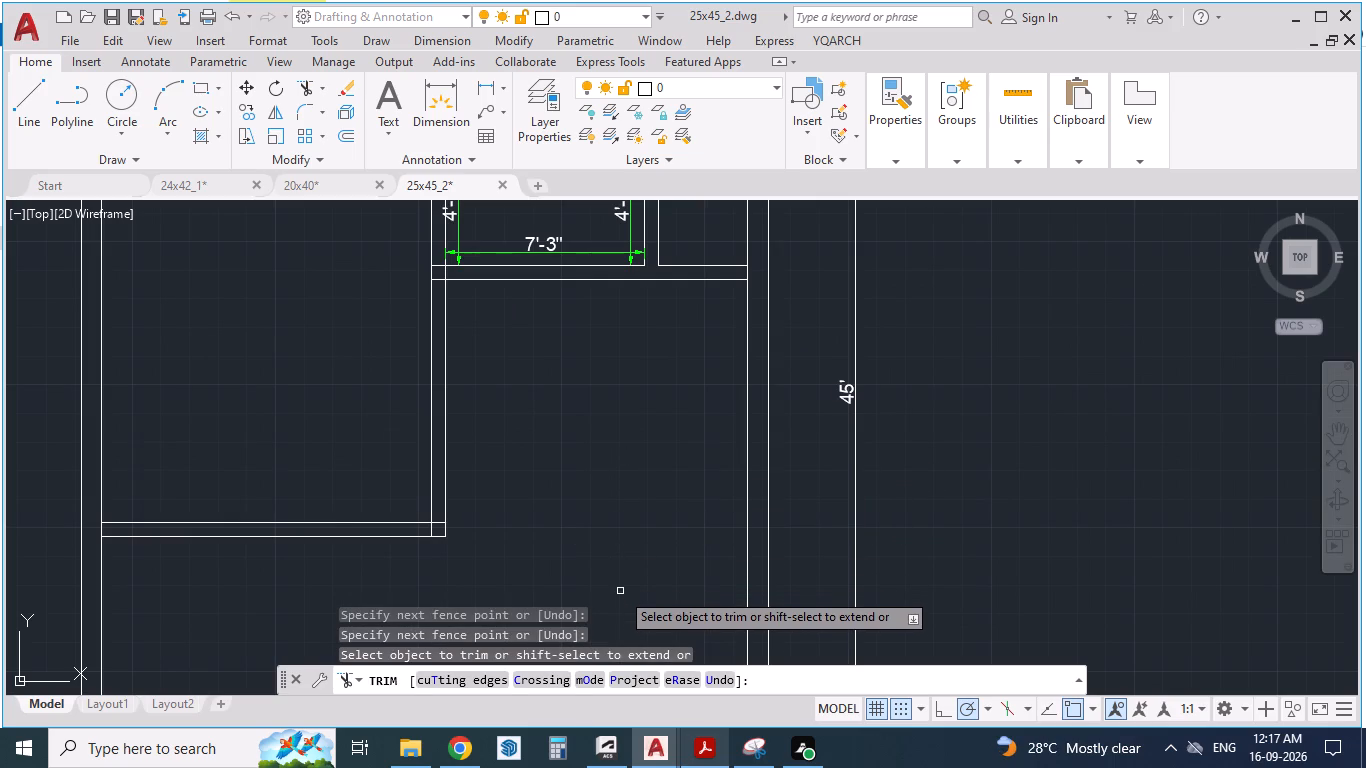
{"action": "key", "text": "Escape"}
Save the drawing.
{"action": "key", "text": "ctrl+s"}
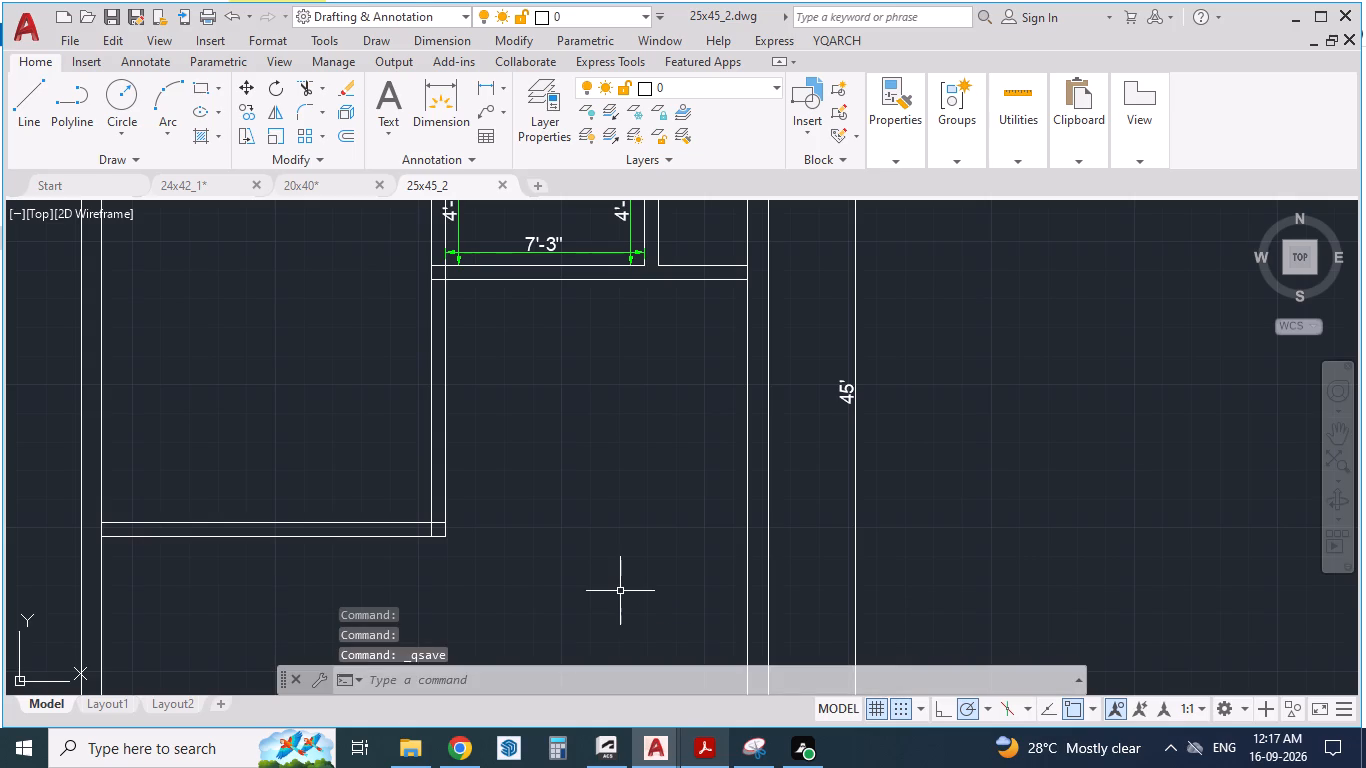
Offset the lower line of the C Toilet's south wall 12' south for Bedroom-2's south wall, following the PDF reference.
{"action": "left_click", "coordinate": [702, 746]}
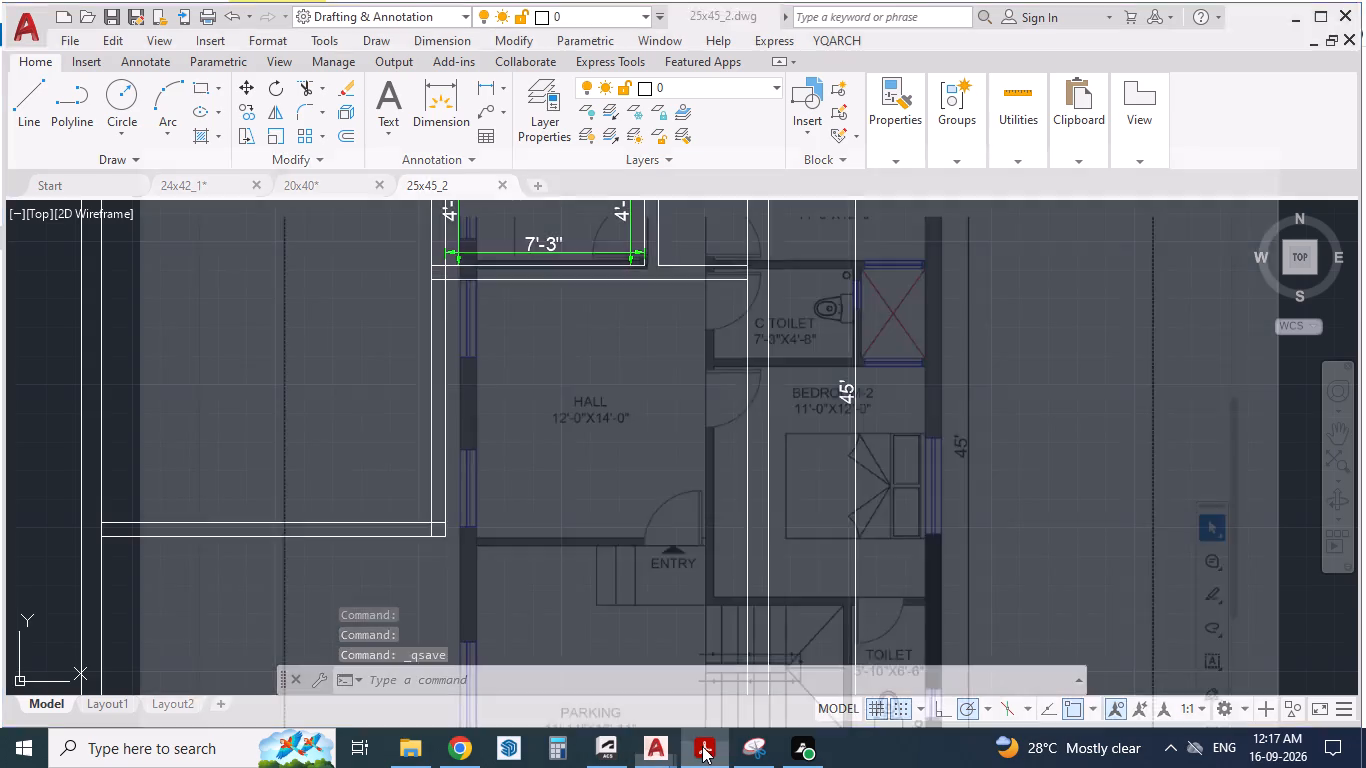
{"action": "left_click", "coordinate": [702, 746]}
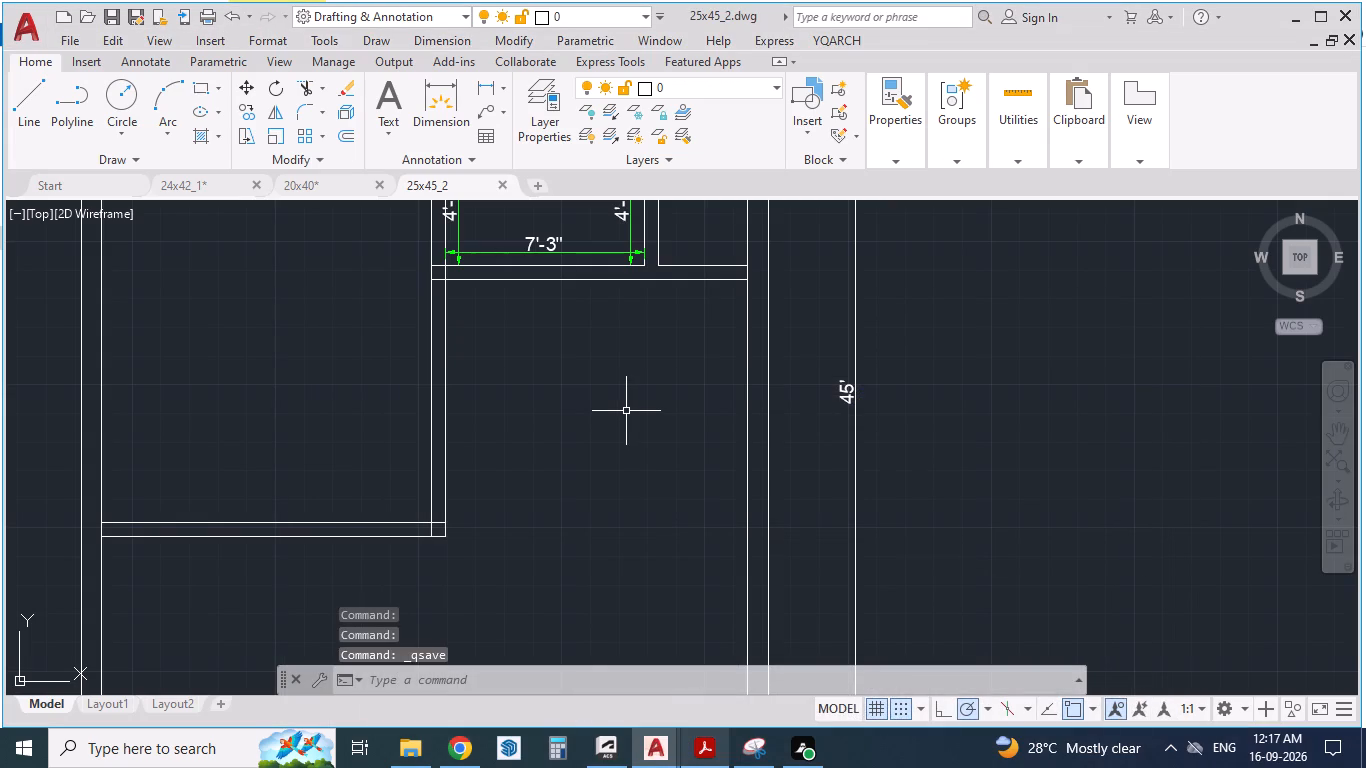
{"action": "key", "text": "o"}
{"action": "key", "text": "Return"}
{"action": "type", "text": "12'"}
{"action": "key", "text": "Return"}
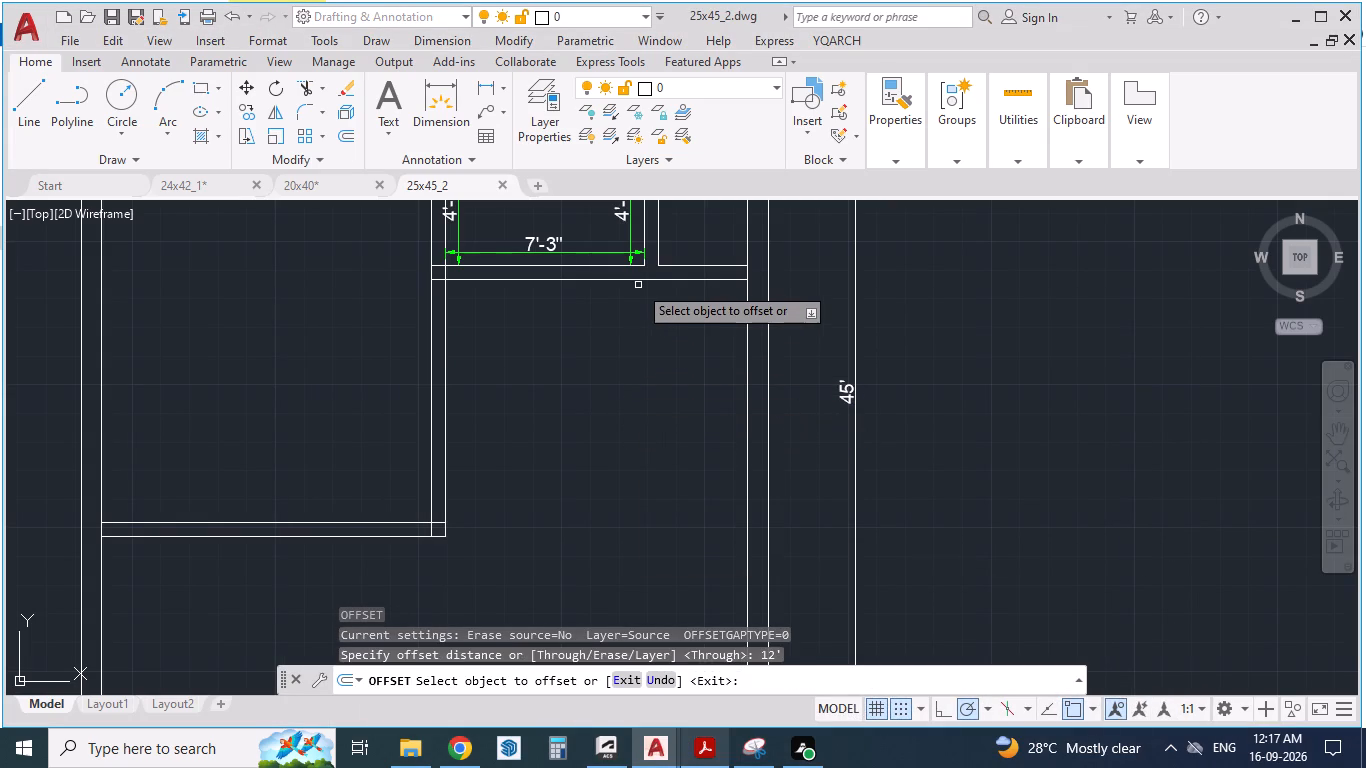
{"action": "left_click", "coordinate": [634, 279]}
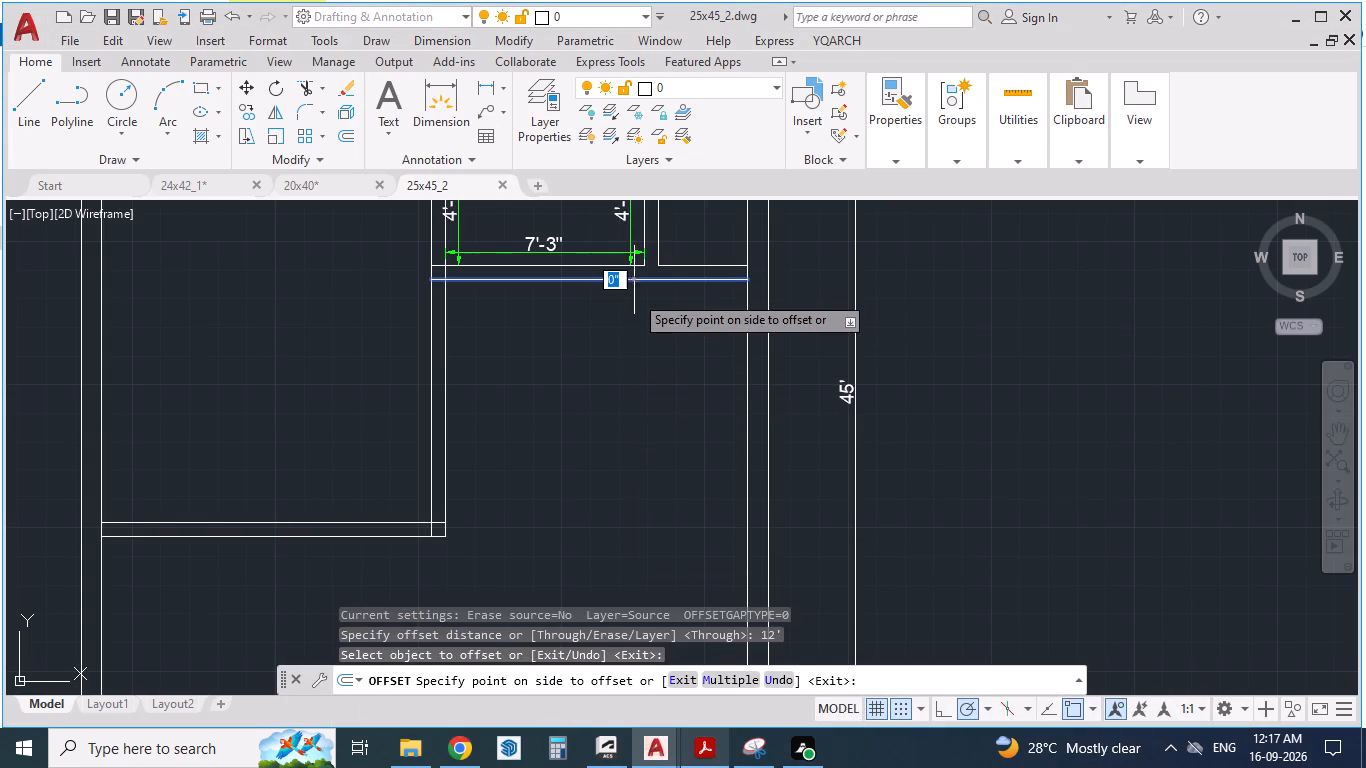
{"action": "left_click", "coordinate": [634, 407]}
{"action": "scroll", "coordinate": [636, 365], "scroll_direction": "down", "scroll_amount": 3}
{"action": "scroll", "coordinate": [595, 466], "scroll_direction": "up", "scroll_amount": 2}
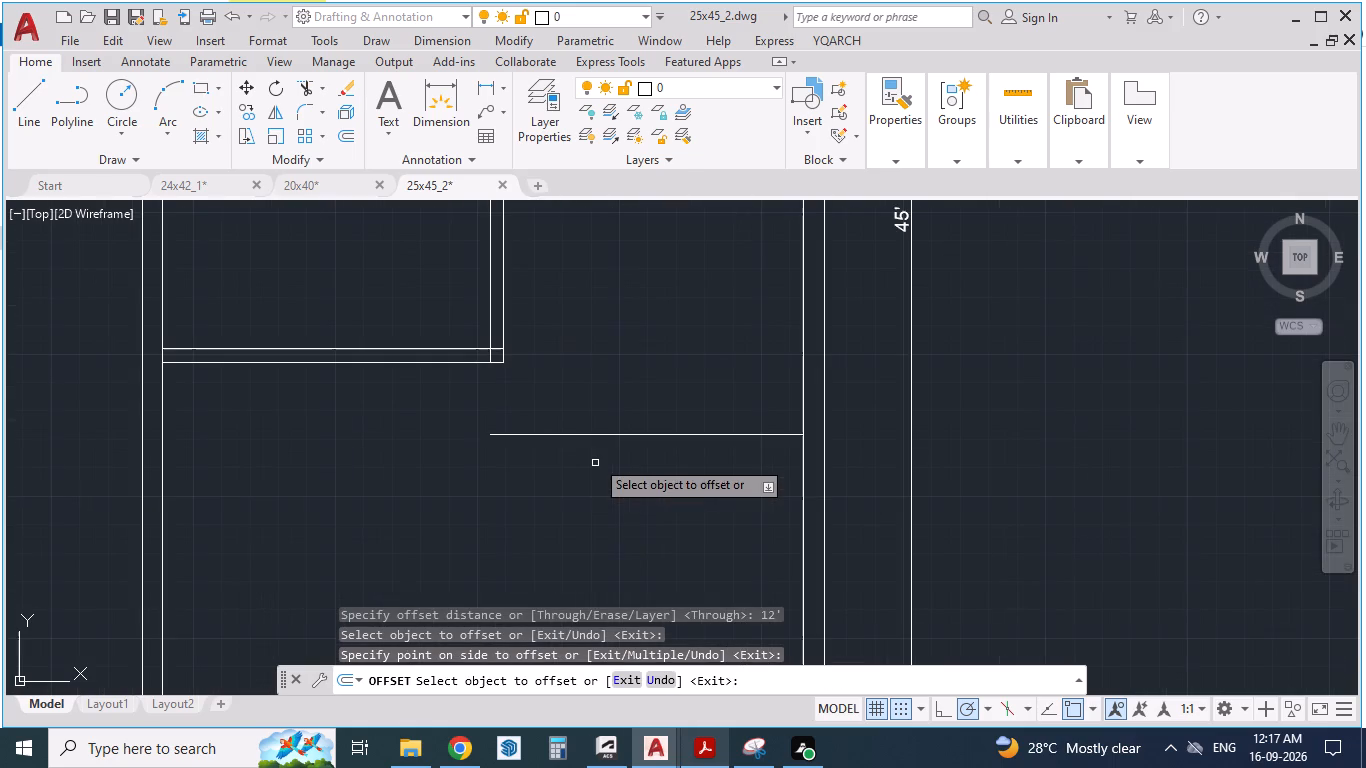
Offset the new Bedroom-2 south wall line 6" south to give the wall its thickness.
{"action": "left_click", "coordinate": [600, 432]}
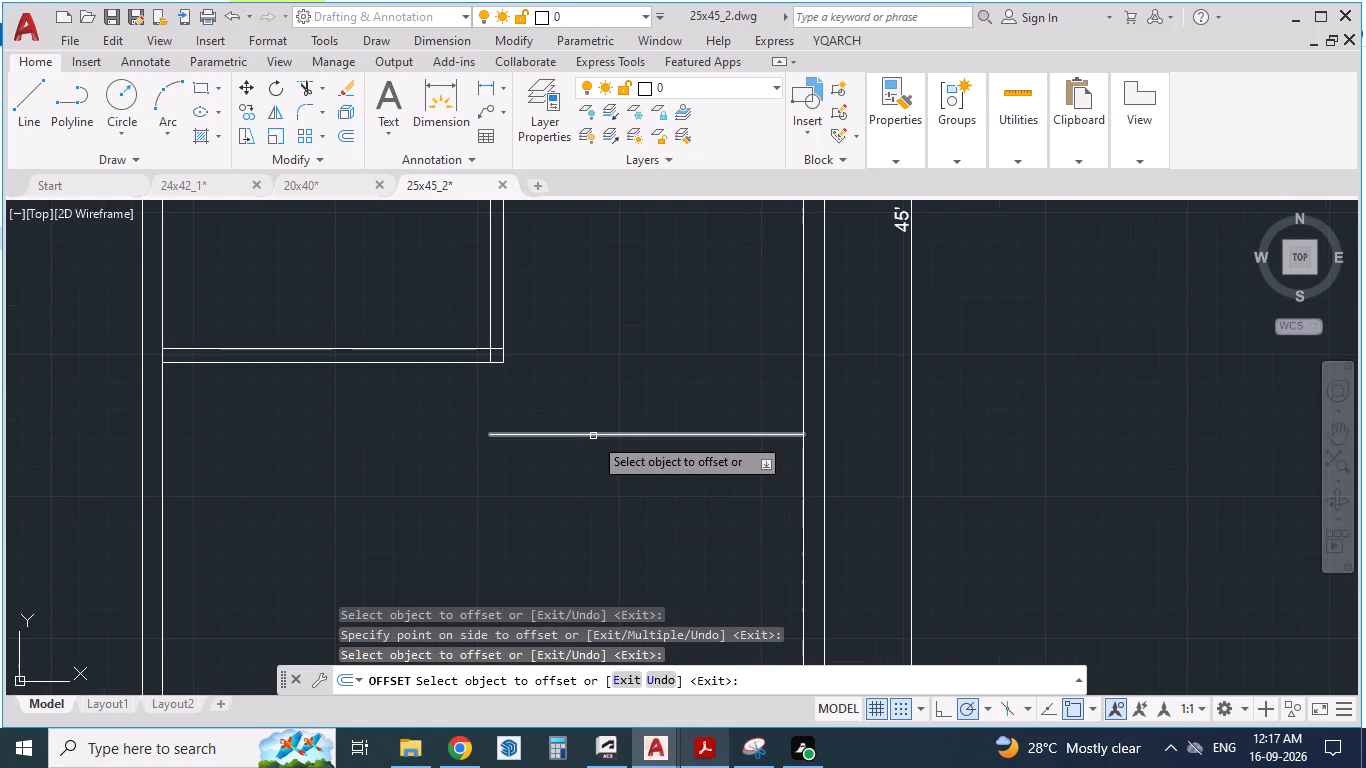
{"action": "left_click", "coordinate": [593, 436]}
{"action": "key", "text": "6"}
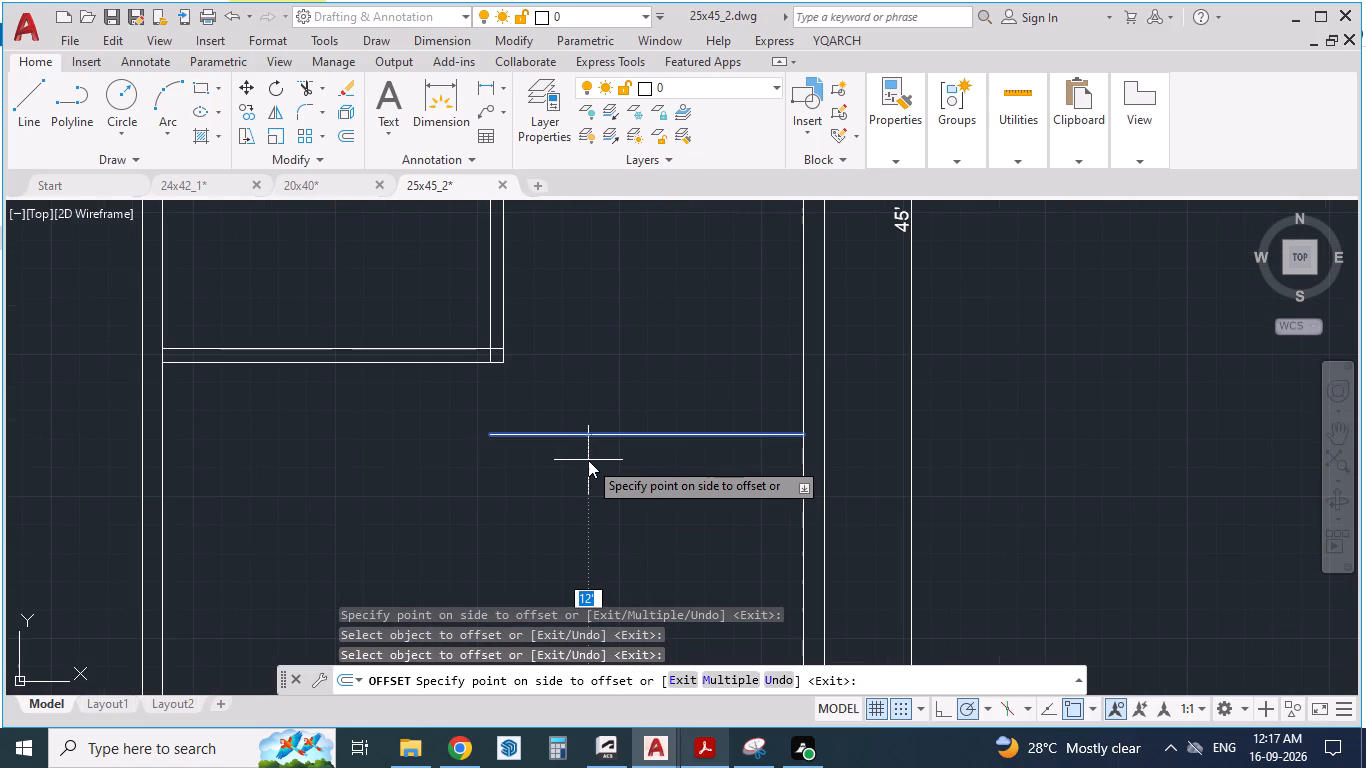
{"action": "key", "text": "shift+quotedbl"}
{"action": "key", "text": "Return"}
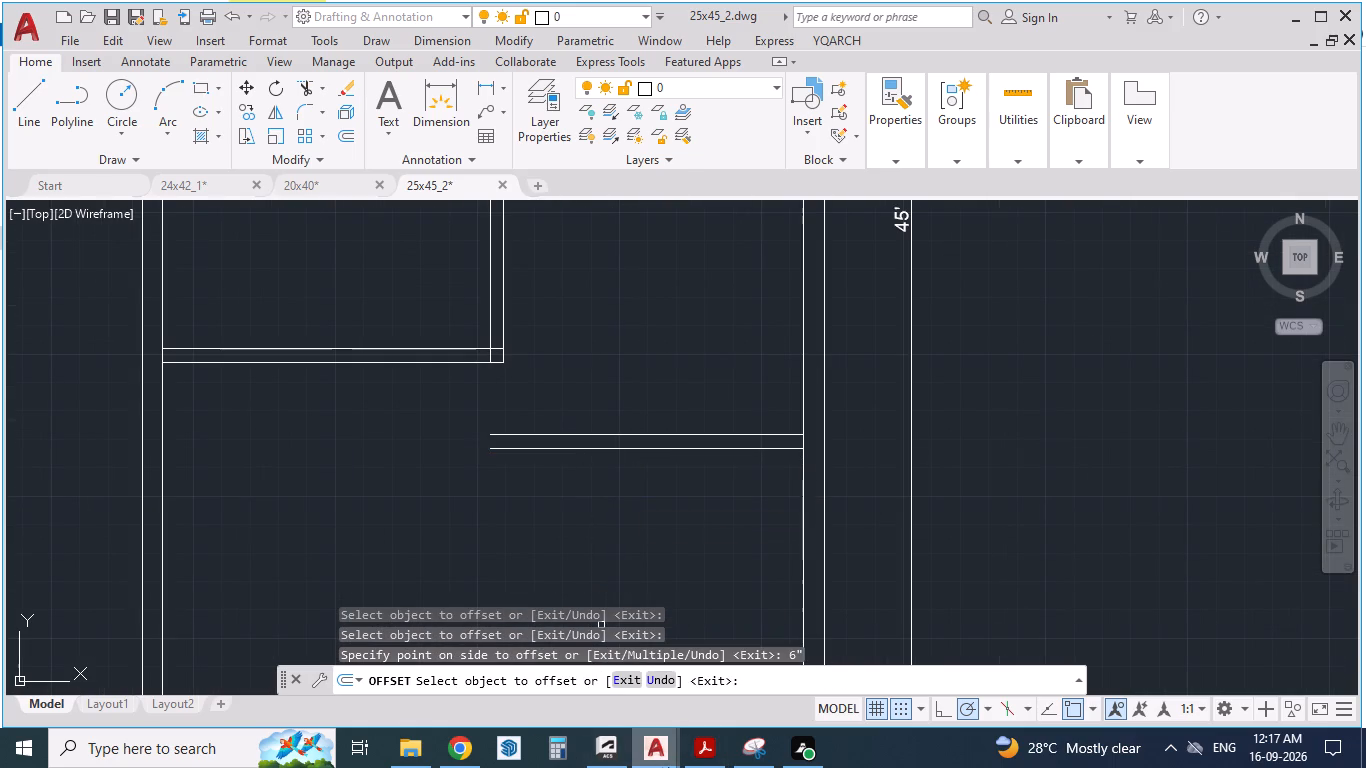
{"action": "left_click", "coordinate": [699, 756]}
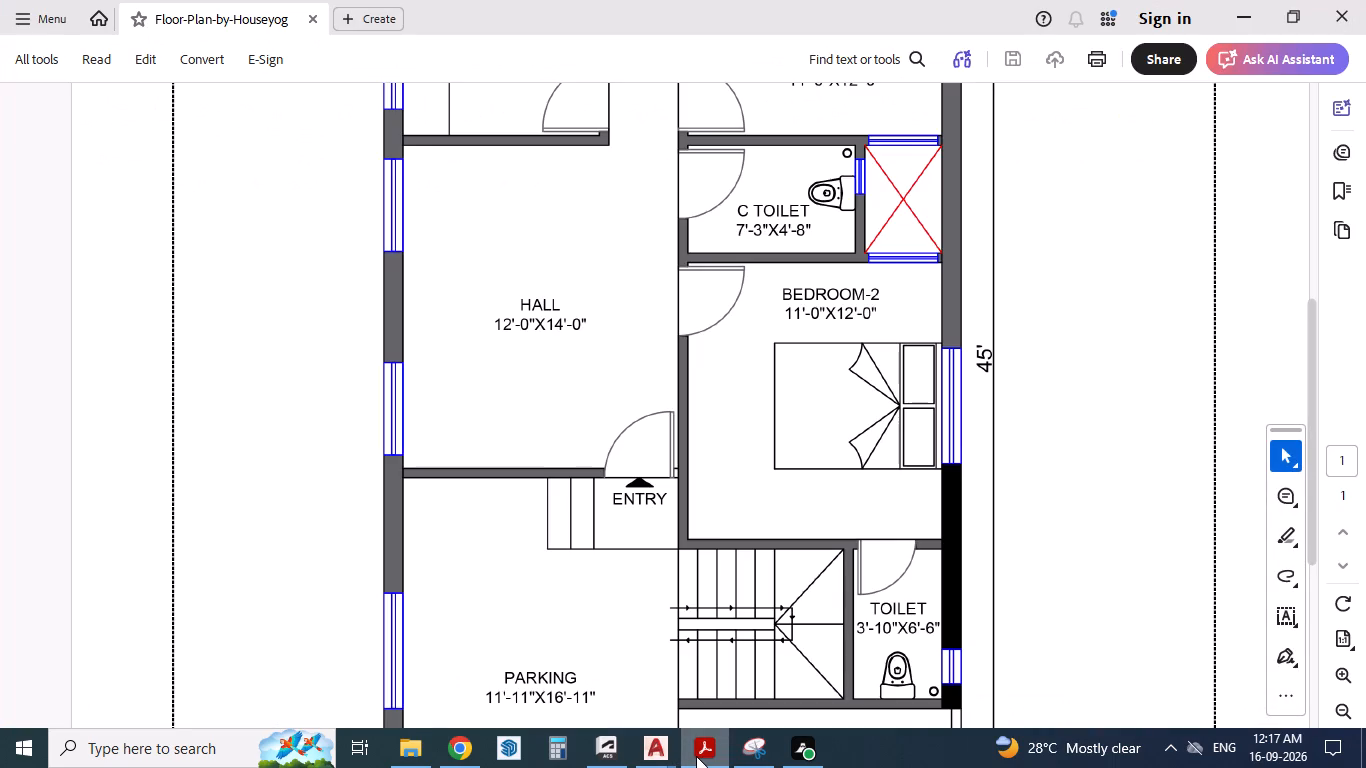
{"action": "left_click", "coordinate": [695, 756]}
{"action": "scroll", "coordinate": [416, 441], "scroll_direction": "up", "scroll_amount": 1}
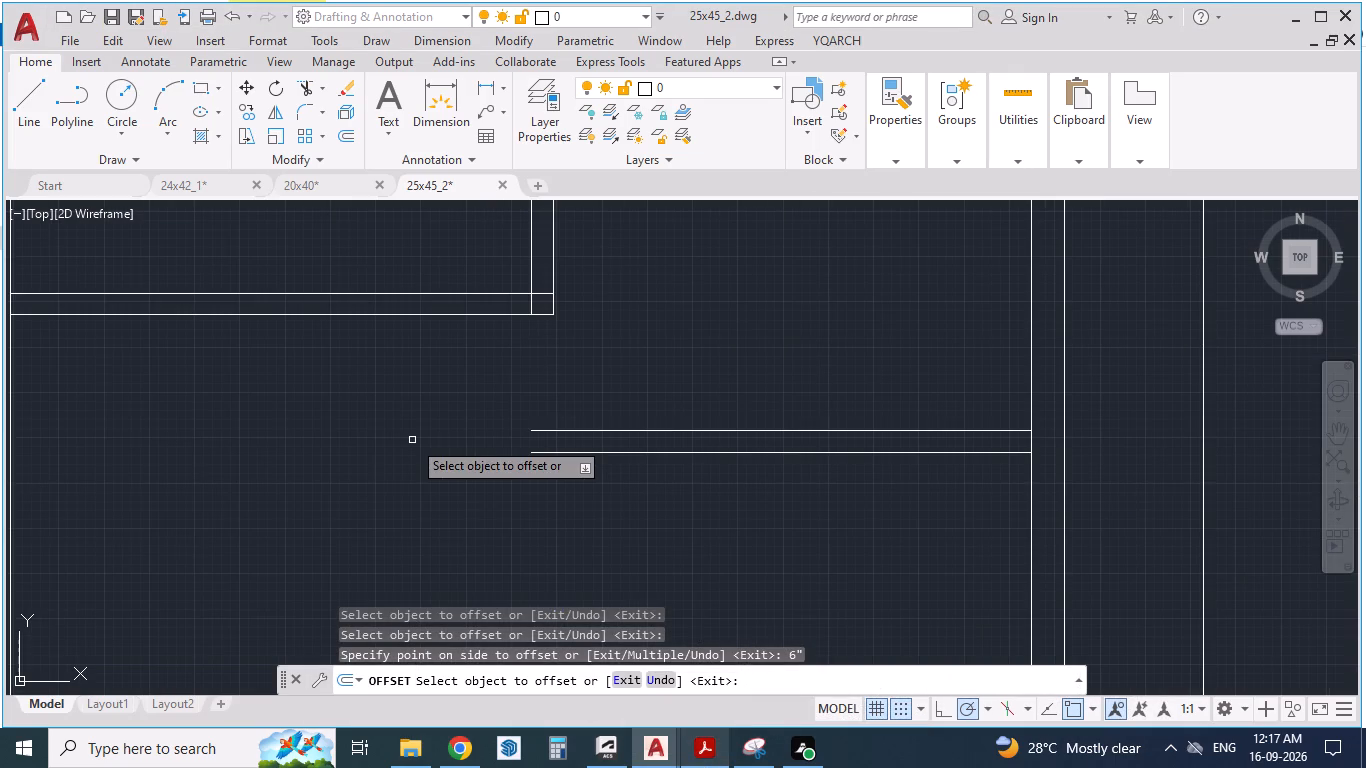
{"action": "key", "text": "Escape"}
{"action": "key", "text": "Escape"}
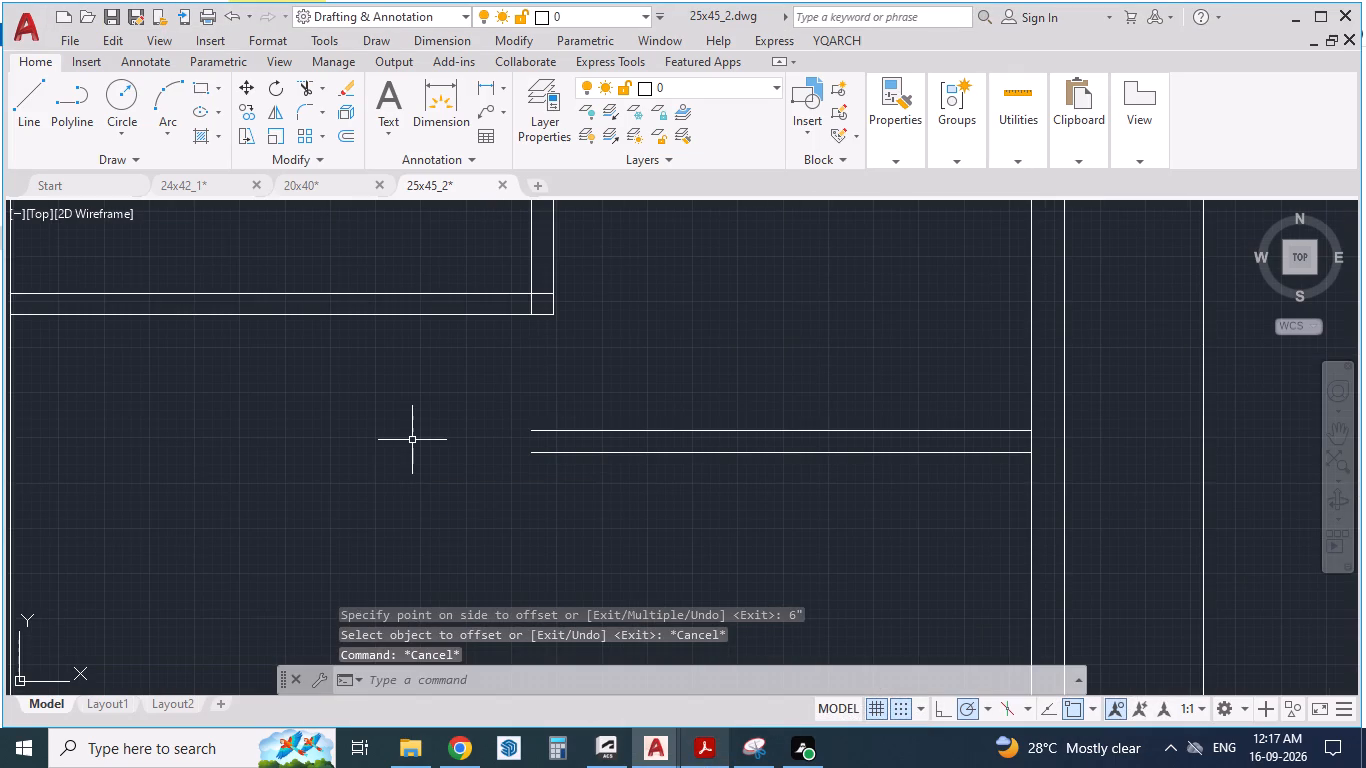
Extend both lines of the hall/Bedroom-2 dividing wall south to the lower line of Bedroom-2's south wall.
{"action": "type", "text": "EX"}
{"action": "key", "text": "Return"}
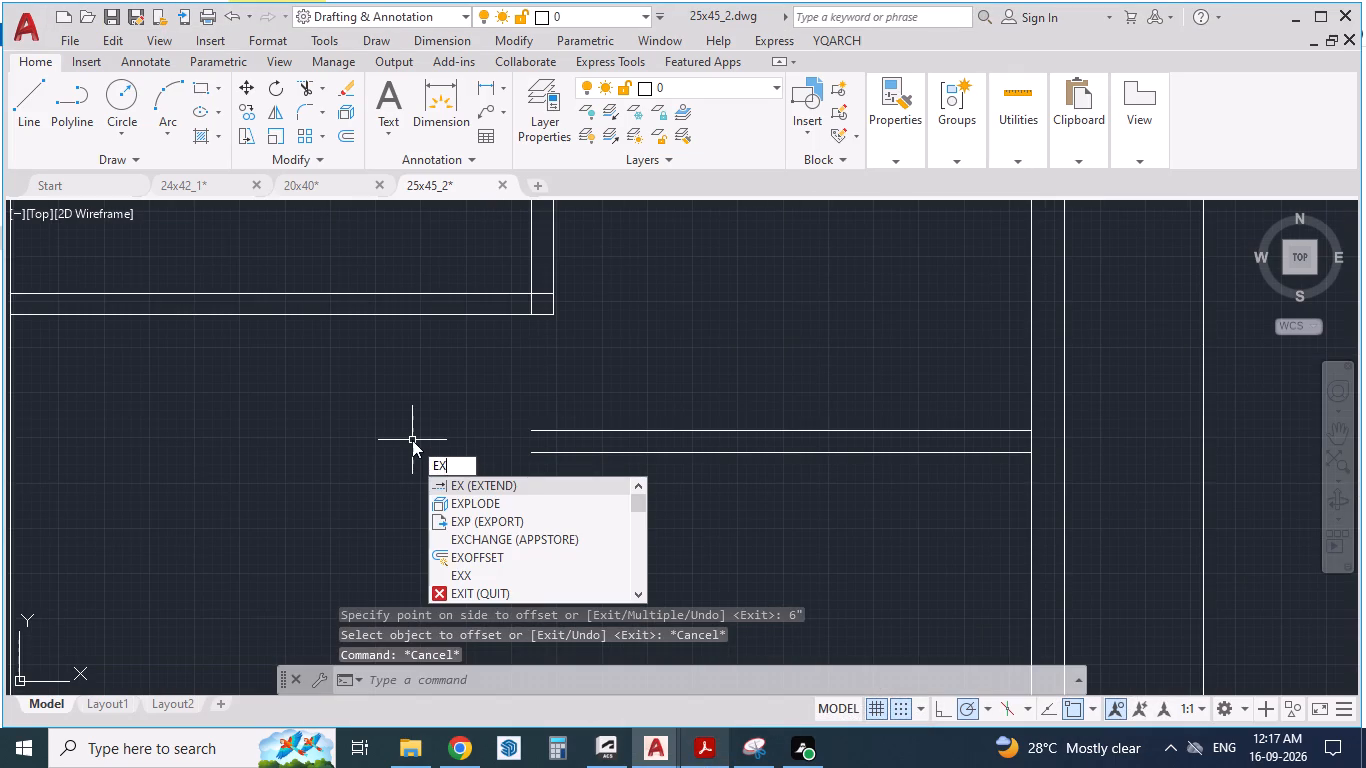
{"action": "left_click", "coordinate": [532, 269]}
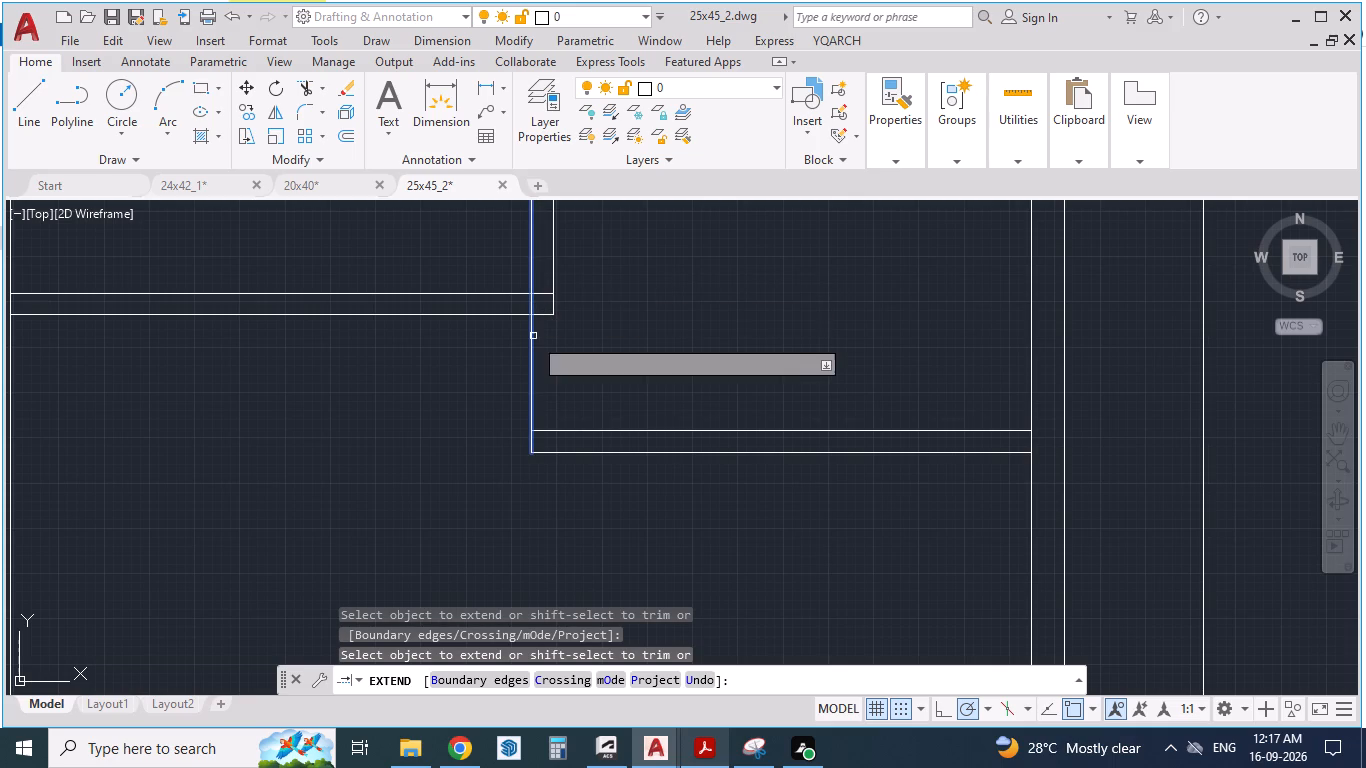
{"action": "left_click", "coordinate": [534, 342]}
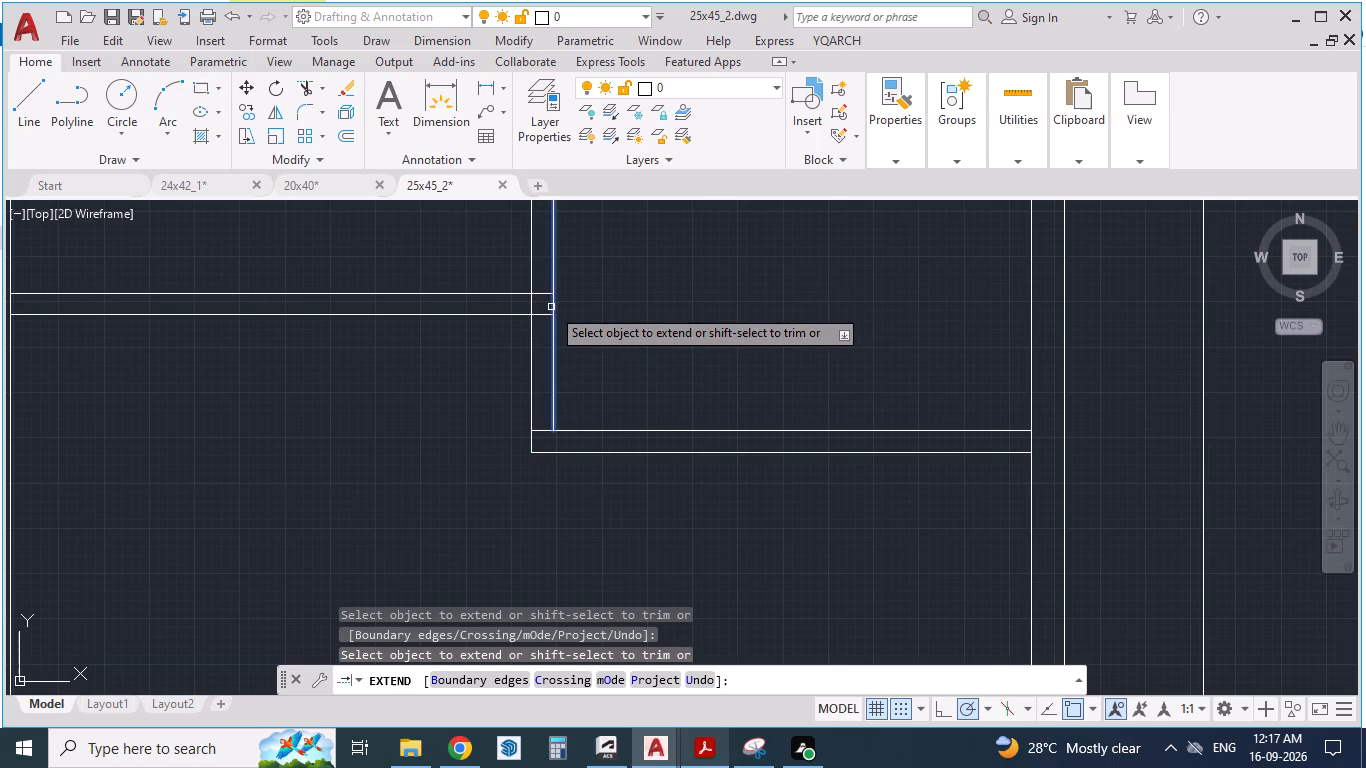
{"action": "left_click", "coordinate": [551, 307]}
{"action": "left_click", "coordinate": [551, 332]}
{"action": "scroll", "coordinate": [615, 403], "scroll_direction": "down", "scroll_amount": 1}
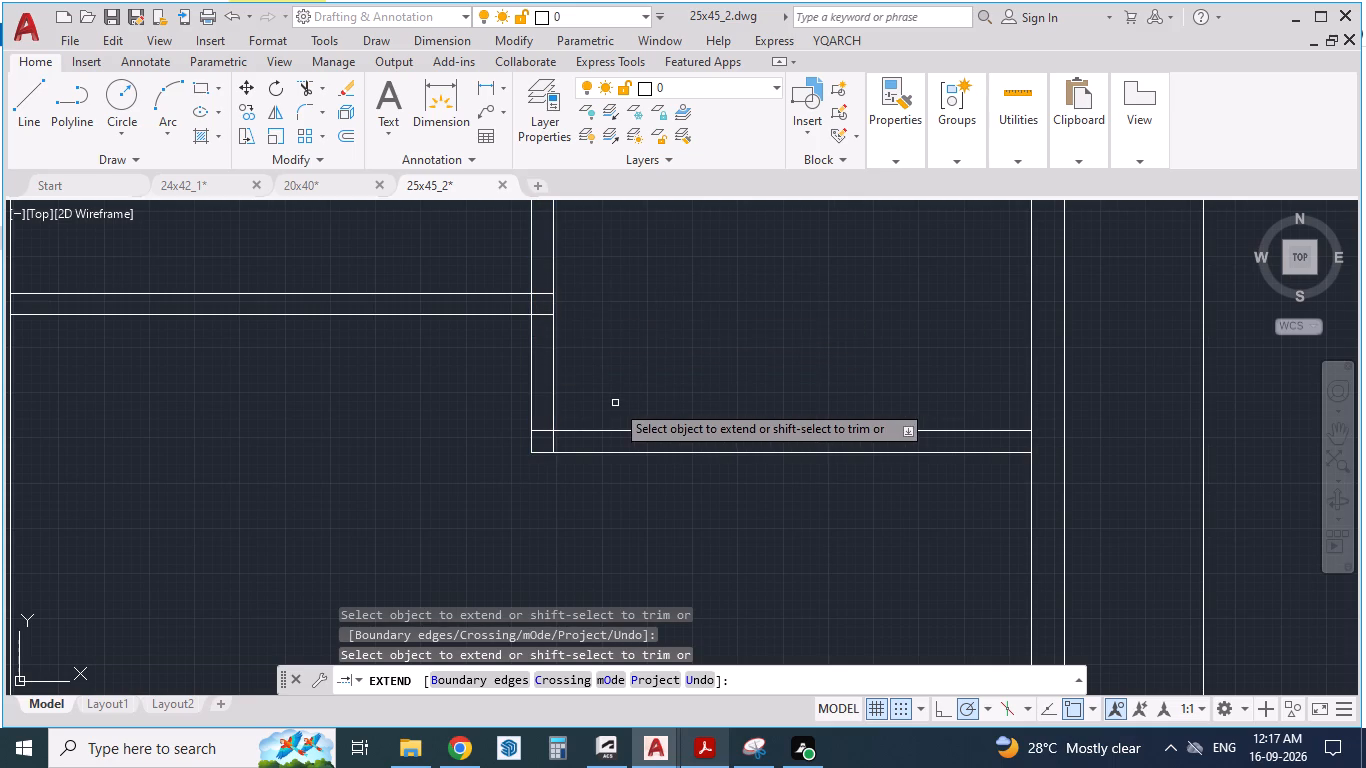
Examine the parking, staircase, toilet and lawn area south of the hall in the PDF reference plan.
{"action": "left_click", "coordinate": [697, 742]}
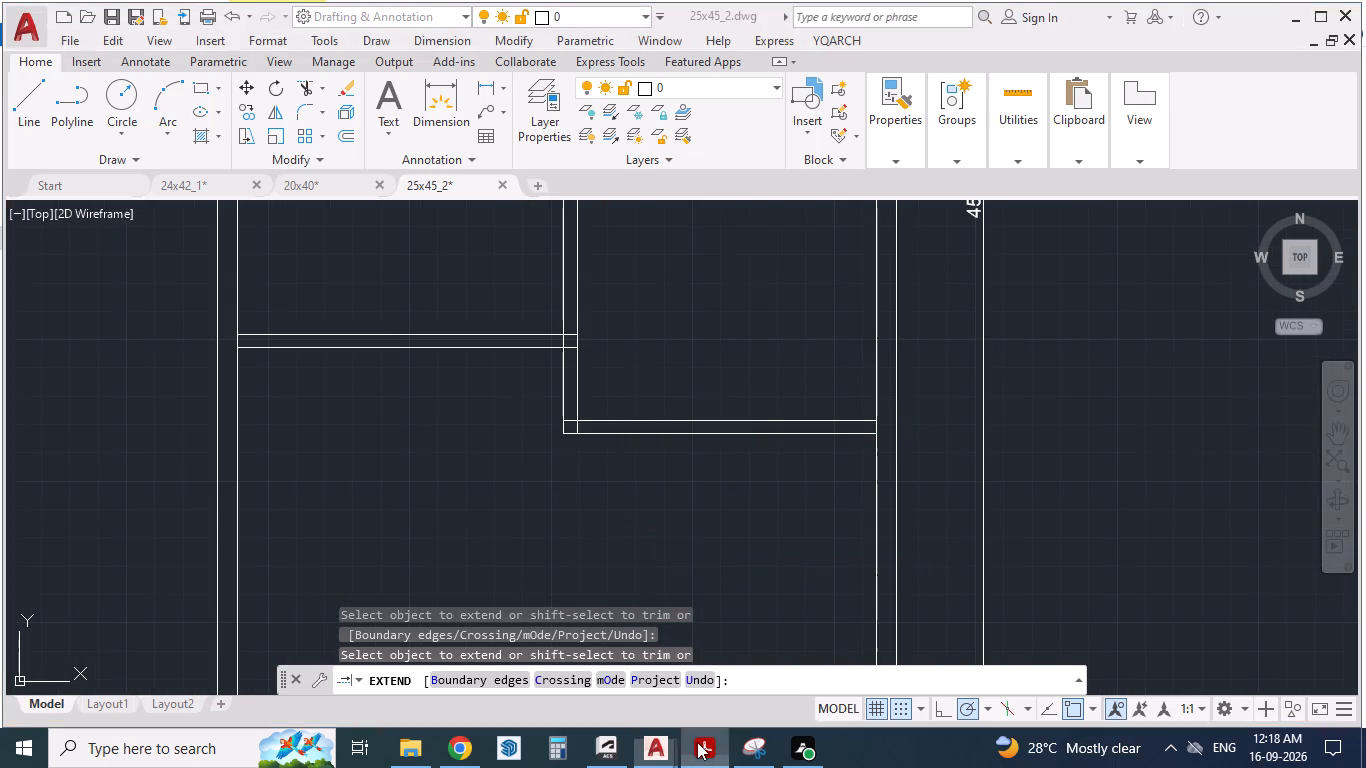
{"action": "scroll", "coordinate": [703, 415], "scroll_direction": "down", "scroll_amount": 3}
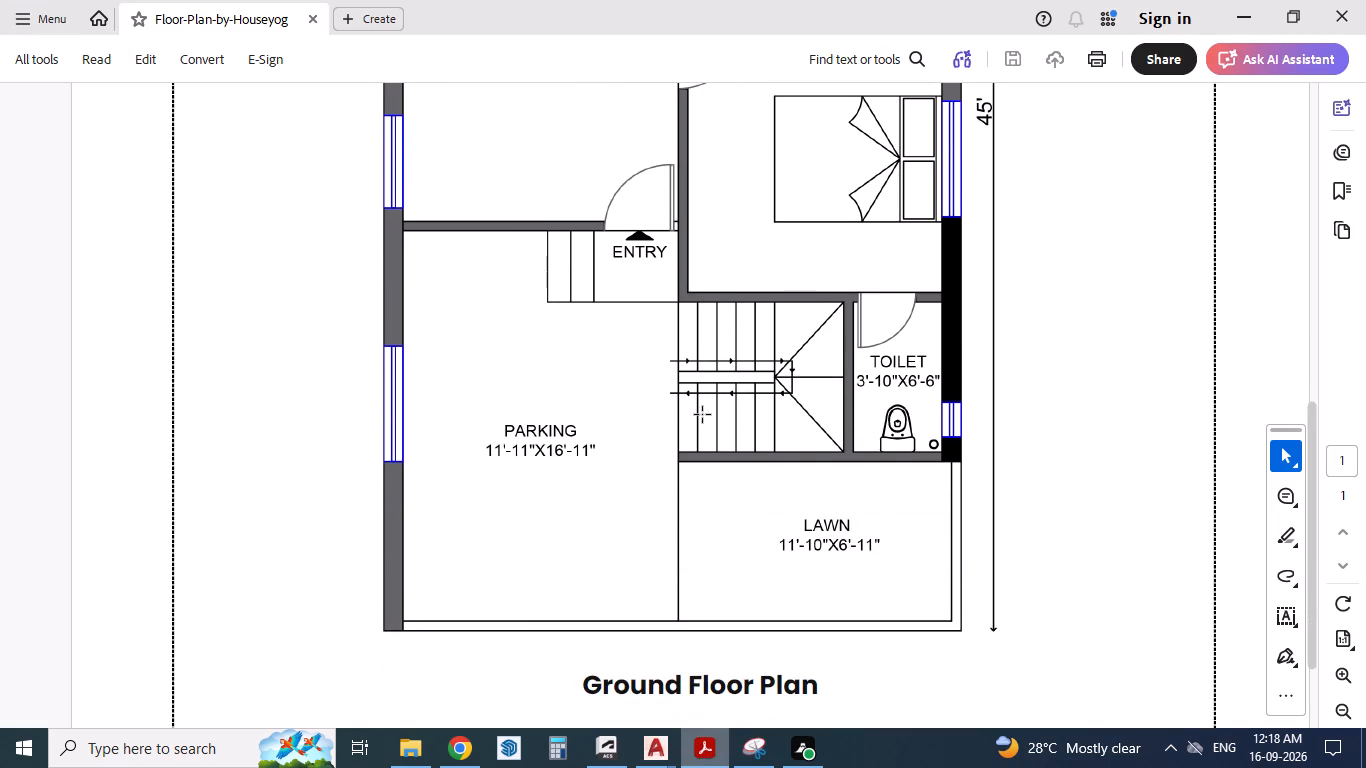
{"action": "left_click", "coordinate": [704, 750]}
{"action": "scroll", "coordinate": [536, 284], "scroll_direction": "down", "scroll_amount": 2}
{"action": "scroll", "coordinate": [514, 421], "scroll_direction": "up", "scroll_amount": 1}
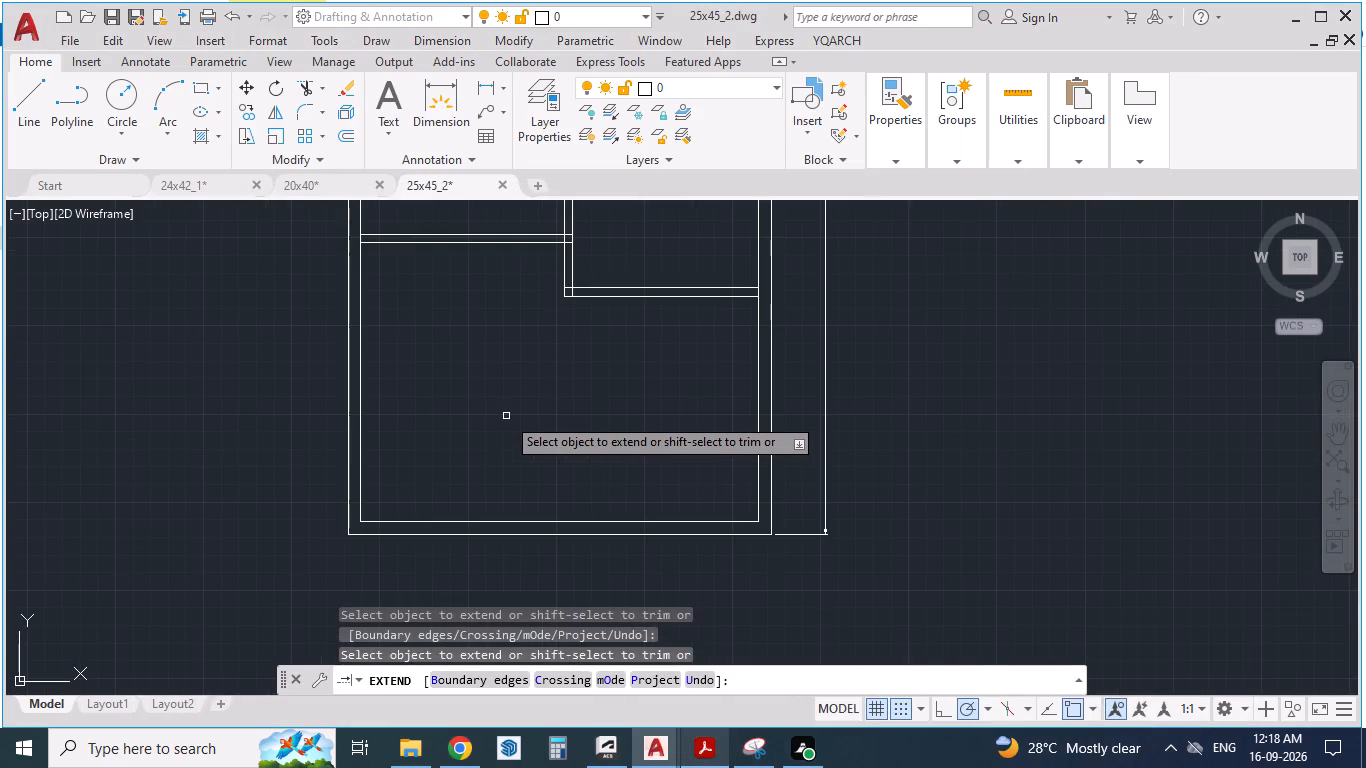
{"action": "key", "text": "Escape"}
{"action": "key", "text": "Escape"}
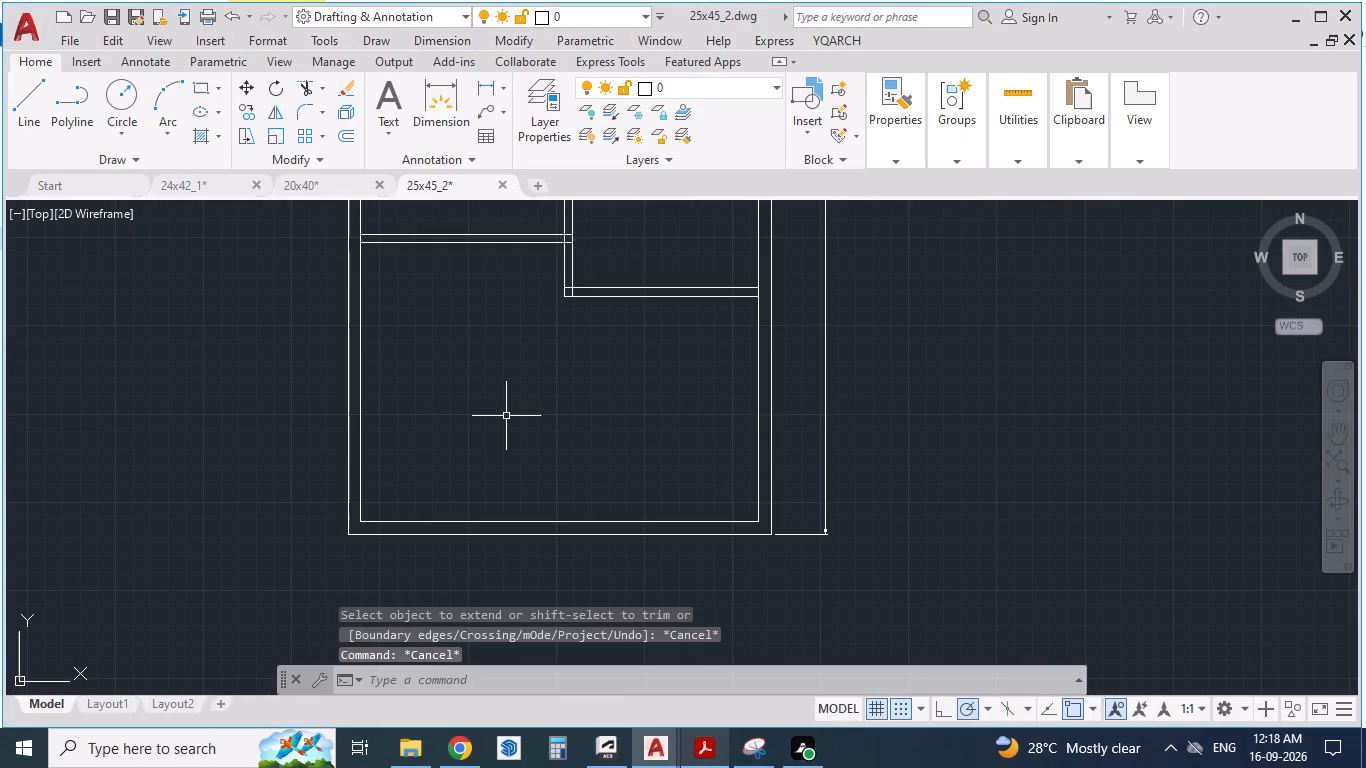
Offset the lower line of the hall's south wall 16'11" south to mark the parking's south edge.
{"action": "key", "text": "o"}
{"action": "key", "text": "Return"}
{"action": "type", "text": "16"}
{"action": "type", "text": "'11"}
{"action": "key", "text": "shift+quotedbl"}
{"action": "key", "text": "Return"}
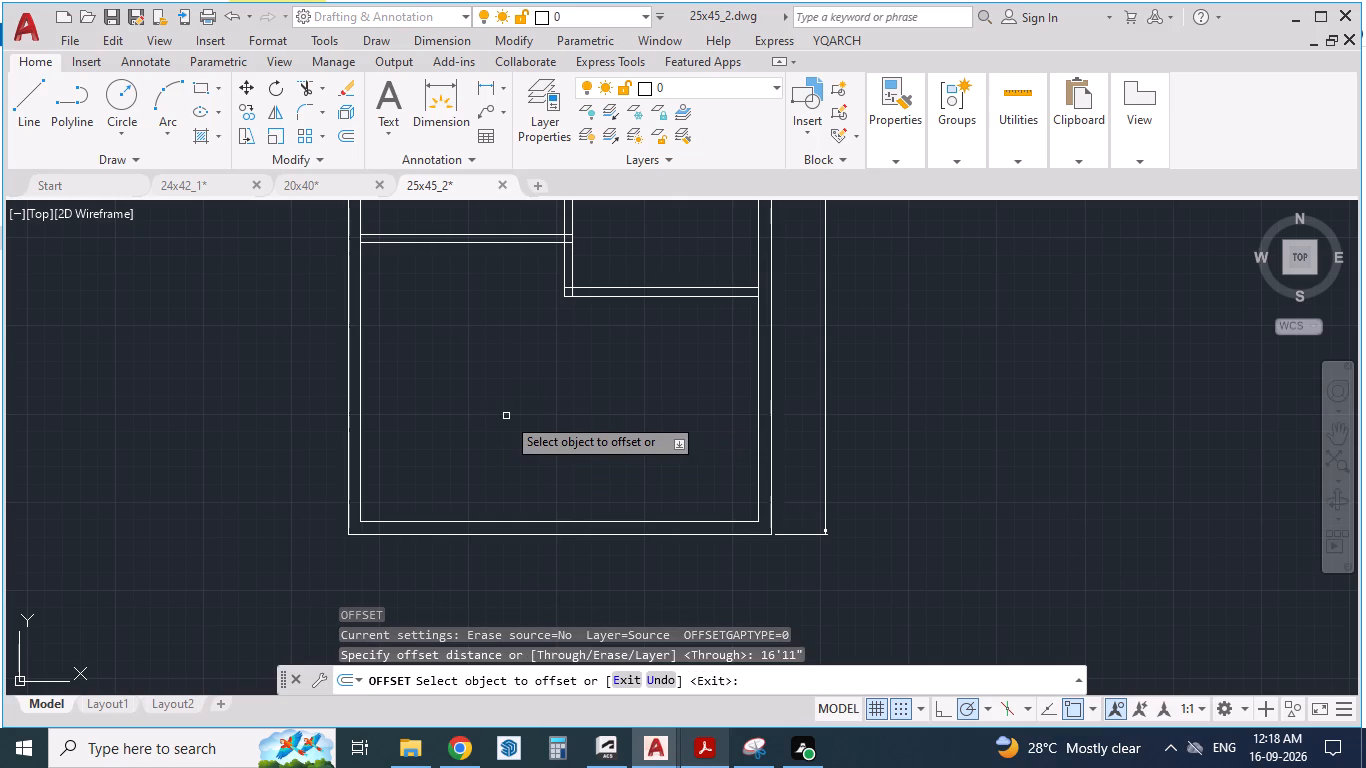
{"action": "scroll", "coordinate": [397, 248], "scroll_direction": "up", "scroll_amount": 1}
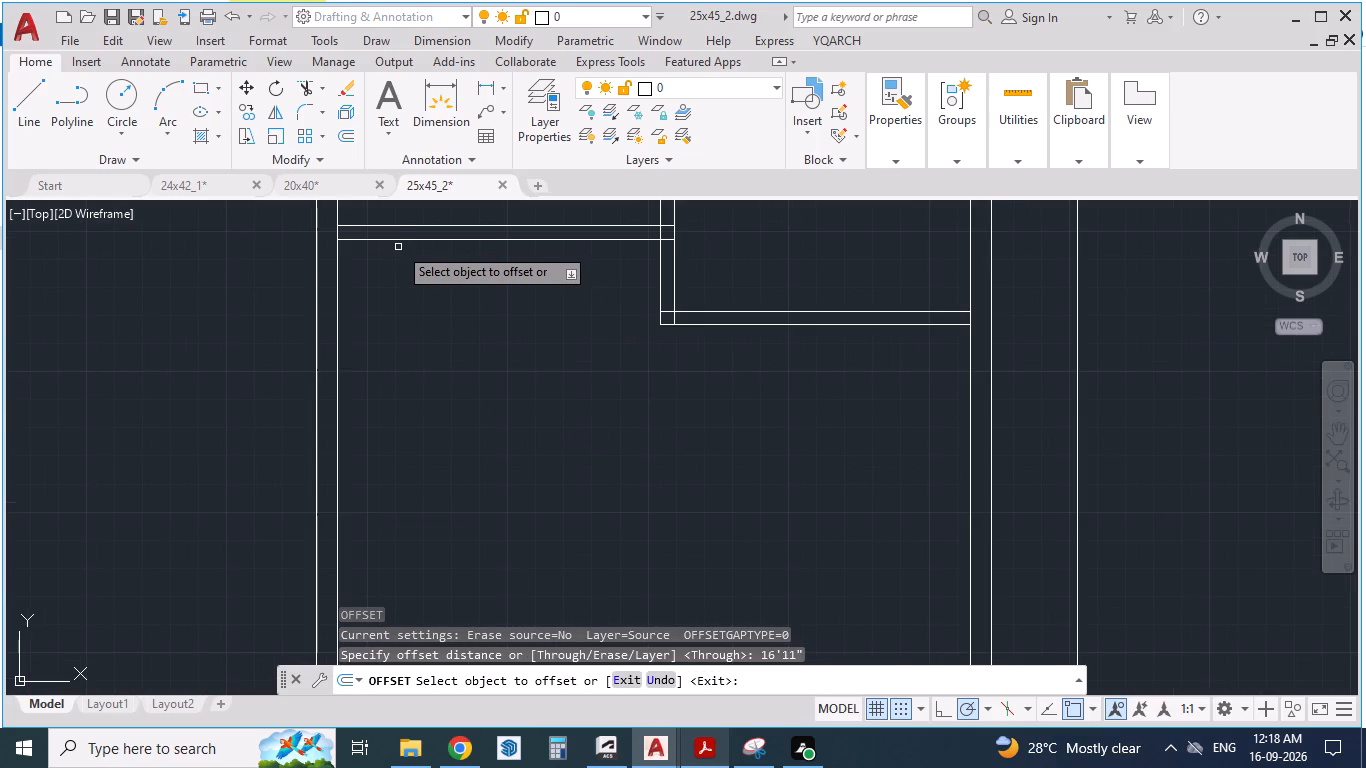
{"action": "left_click", "coordinate": [399, 239]}
{"action": "left_click", "coordinate": [454, 441]}
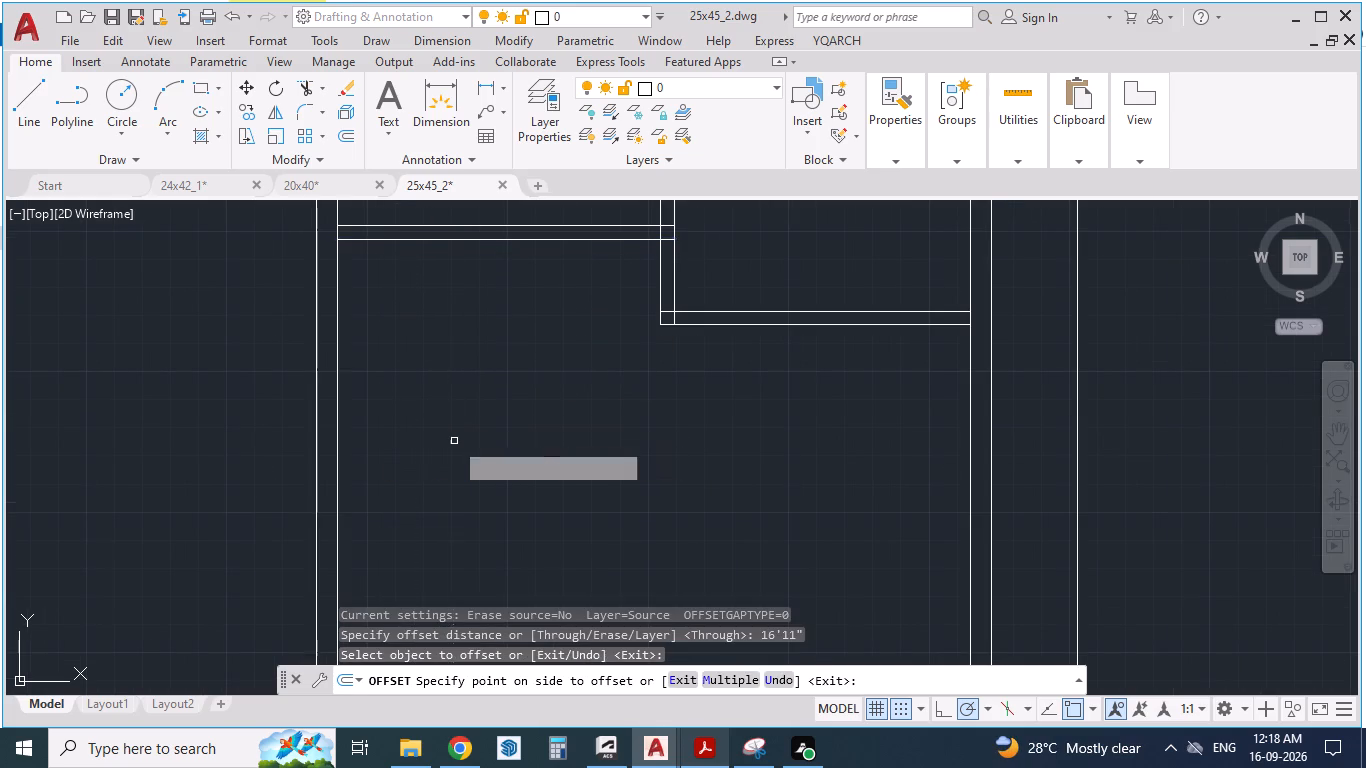
{"action": "scroll", "coordinate": [455, 346], "scroll_direction": "down", "scroll_amount": 2}
{"action": "scroll", "coordinate": [433, 464], "scroll_direction": "up", "scroll_amount": 3}
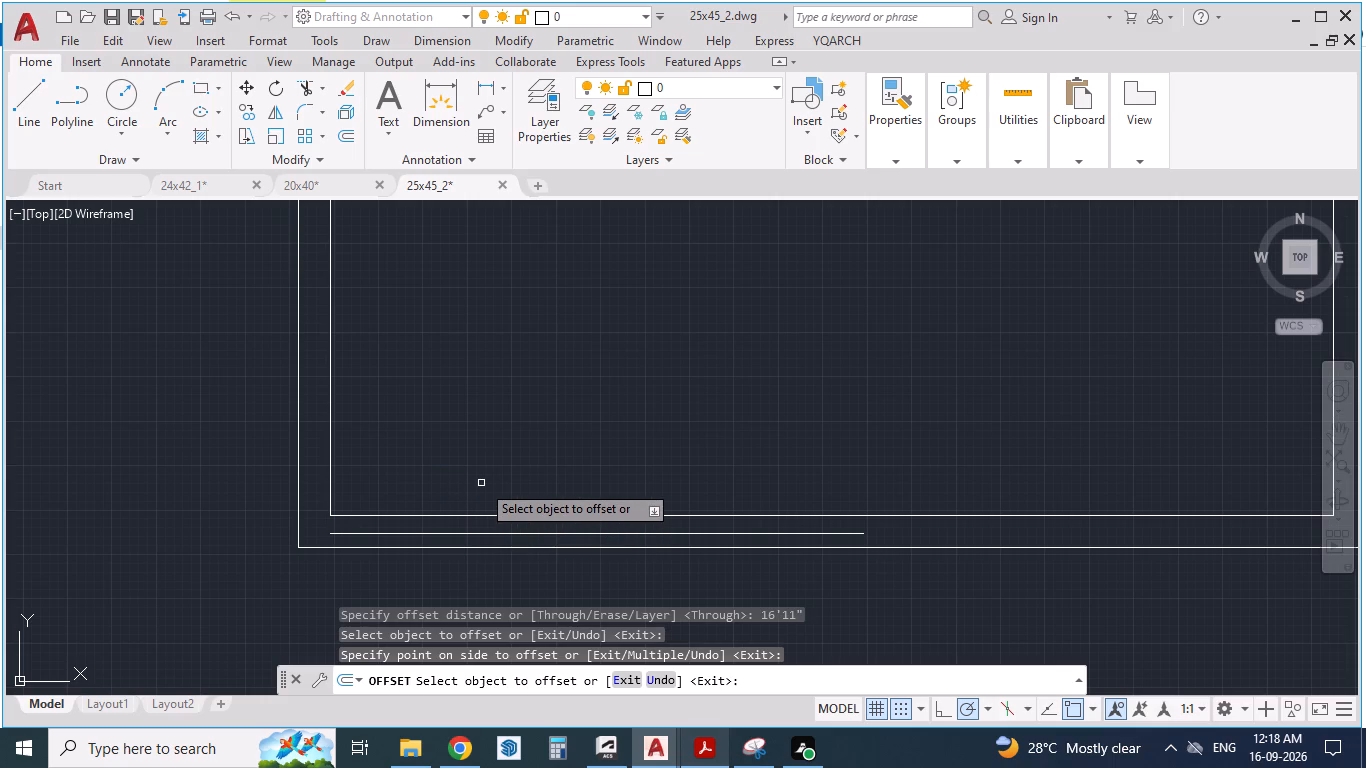
{"action": "key", "text": "Escape"}
{"action": "key", "text": "Escape"}
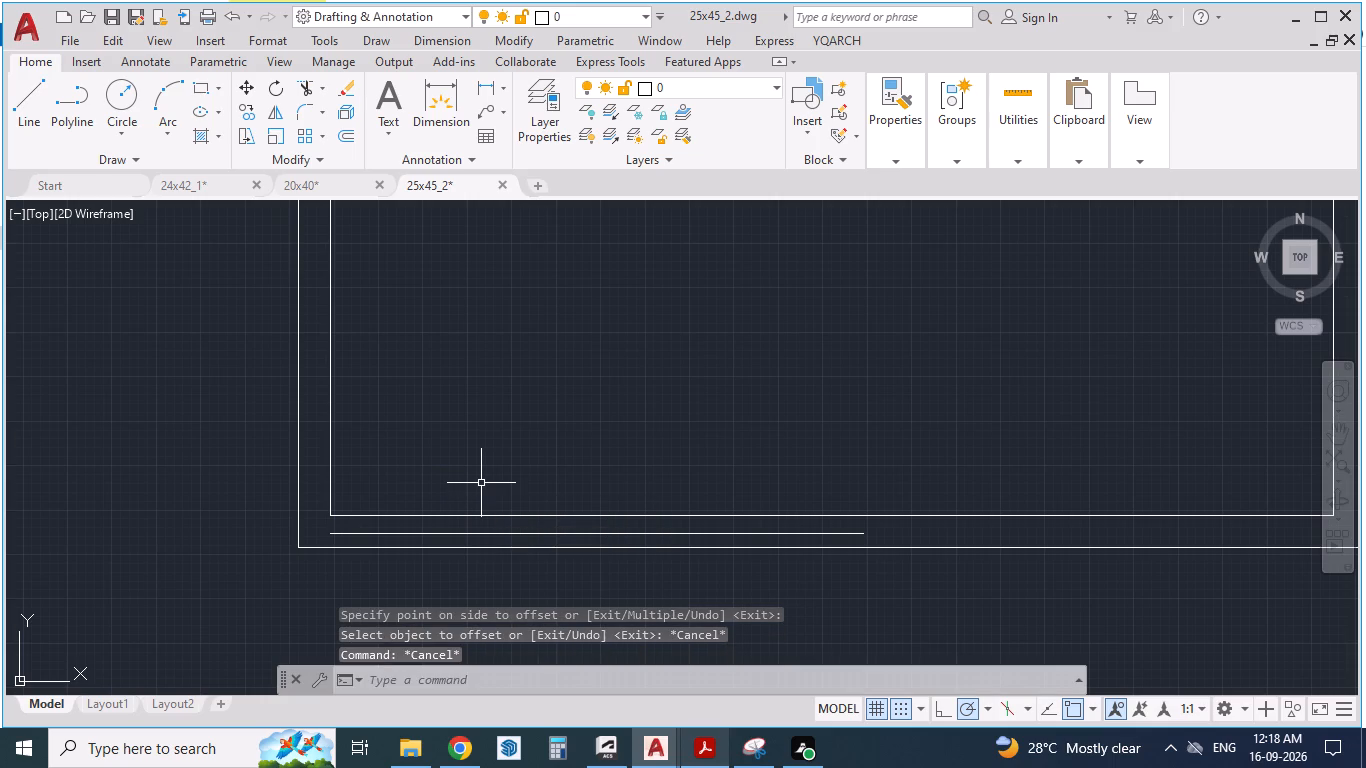
Extend the west wall's inner line south to the parking edge line, and that edge line east to the outer east wall line.
{"action": "type", "text": "EX"}
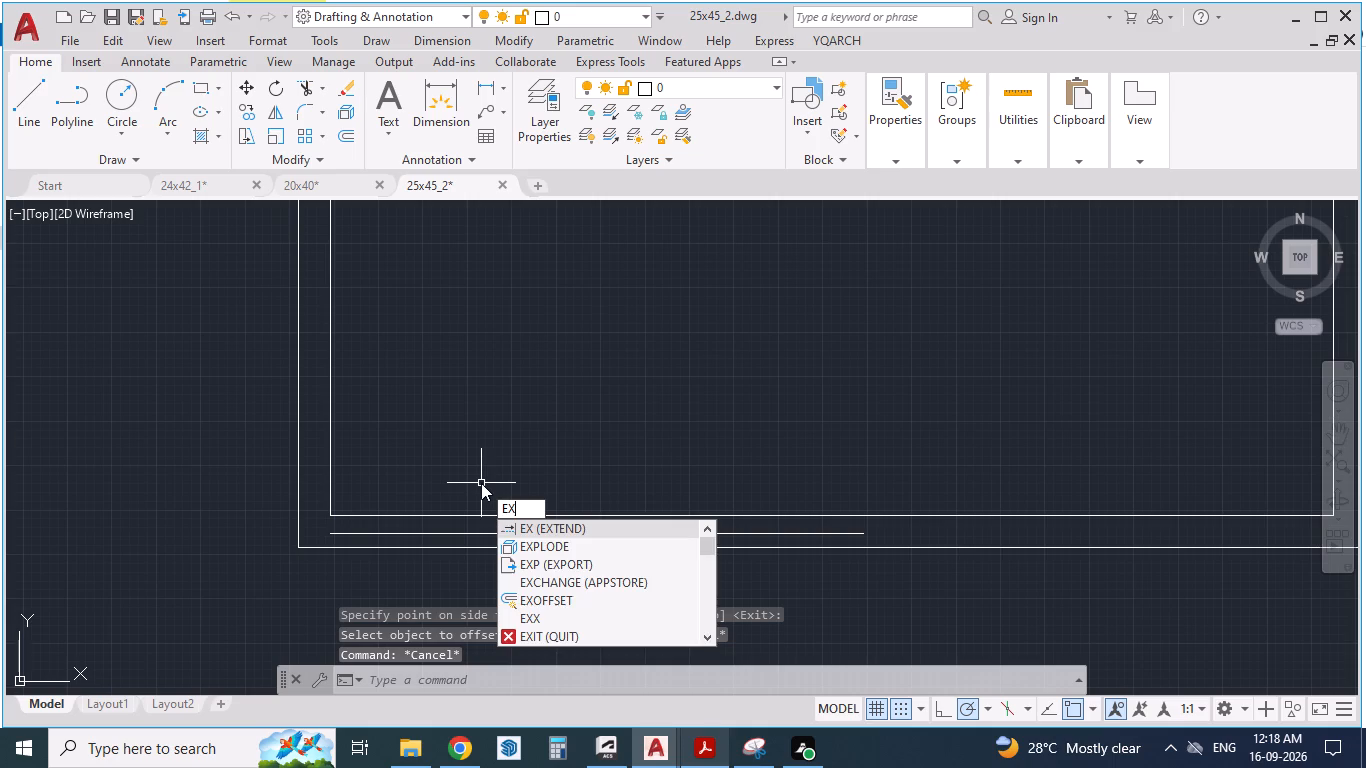
{"action": "key", "text": "Return"}
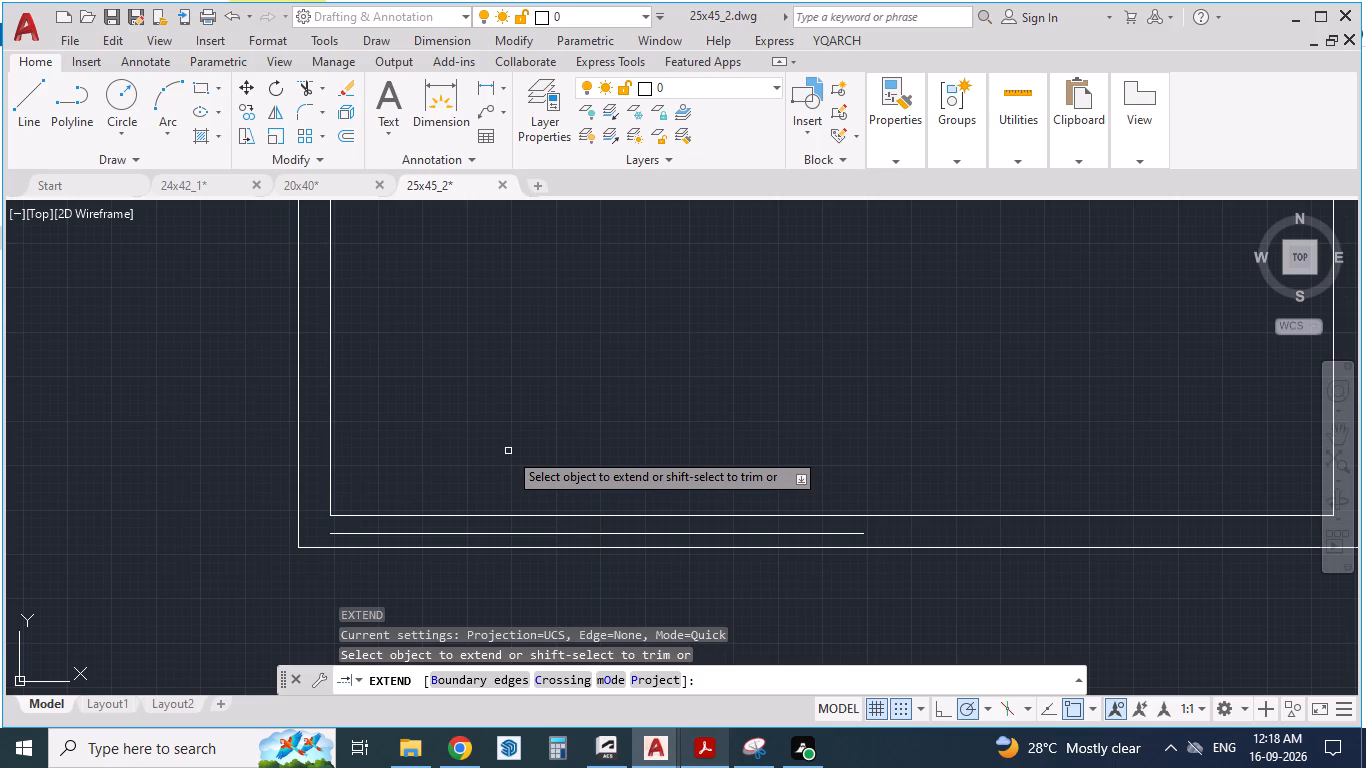
{"action": "left_click", "coordinate": [329, 450]}
{"action": "scroll", "coordinate": [361, 437], "scroll_direction": "down", "scroll_amount": 2}
{"action": "scroll", "coordinate": [633, 514], "scroll_direction": "up", "scroll_amount": 2}
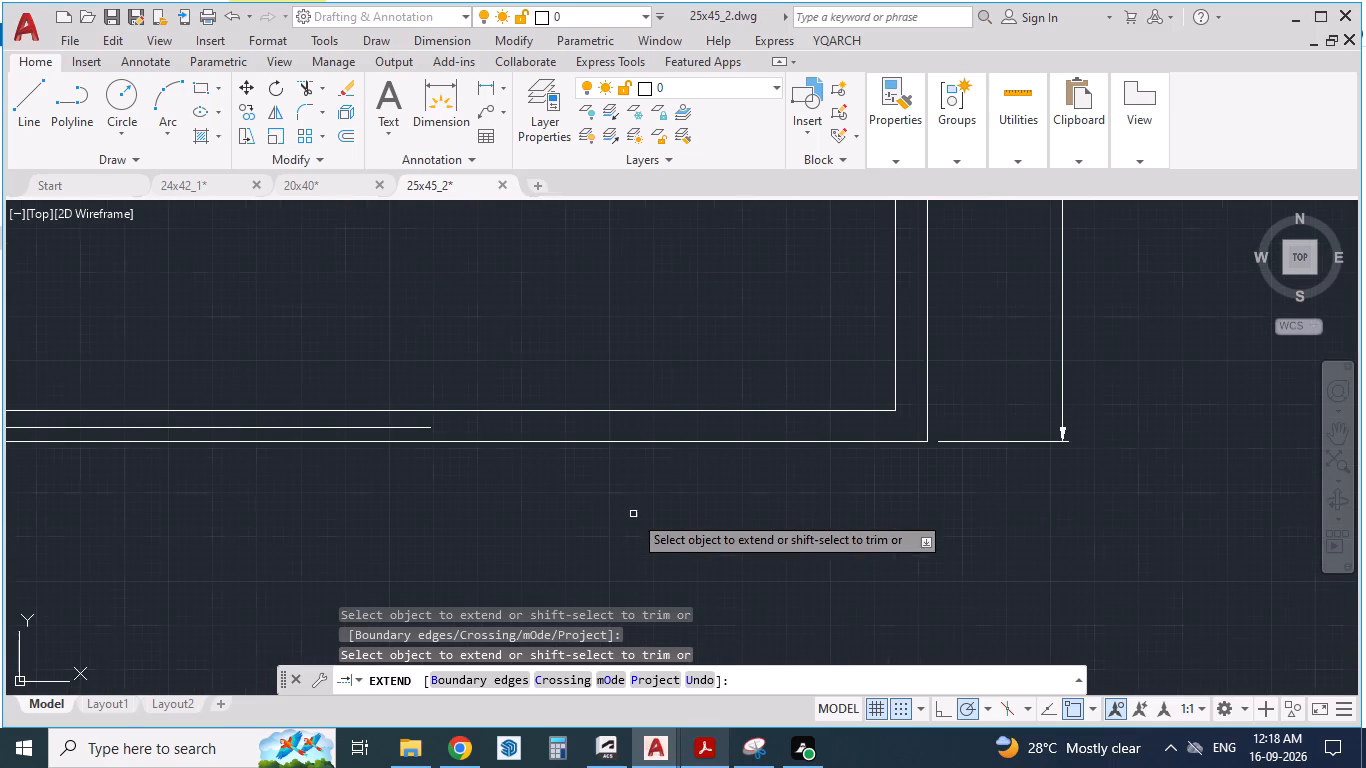
{"action": "left_click", "coordinate": [420, 429]}
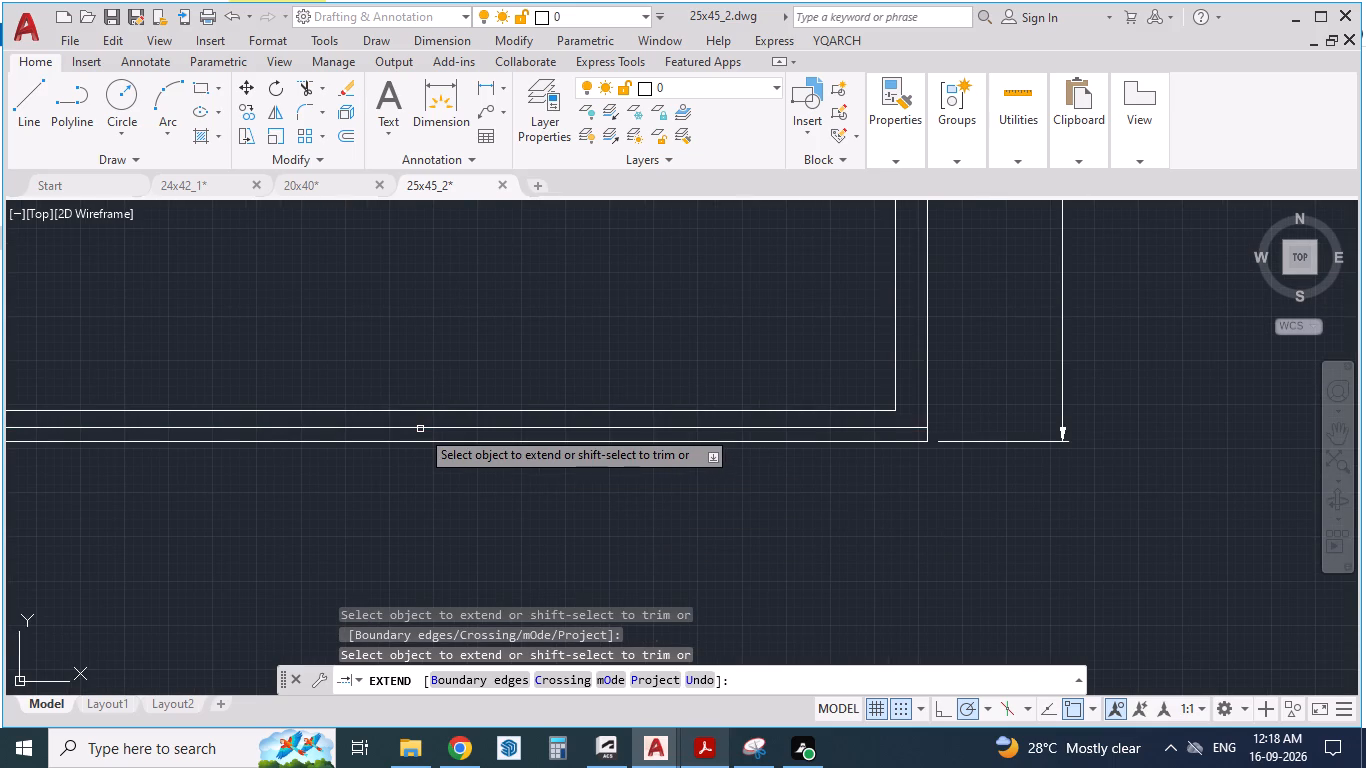
Extend the east wall's inner line south to the parking's south edge line.
{"action": "scroll", "coordinate": [733, 530], "scroll_direction": "down", "scroll_amount": 1}
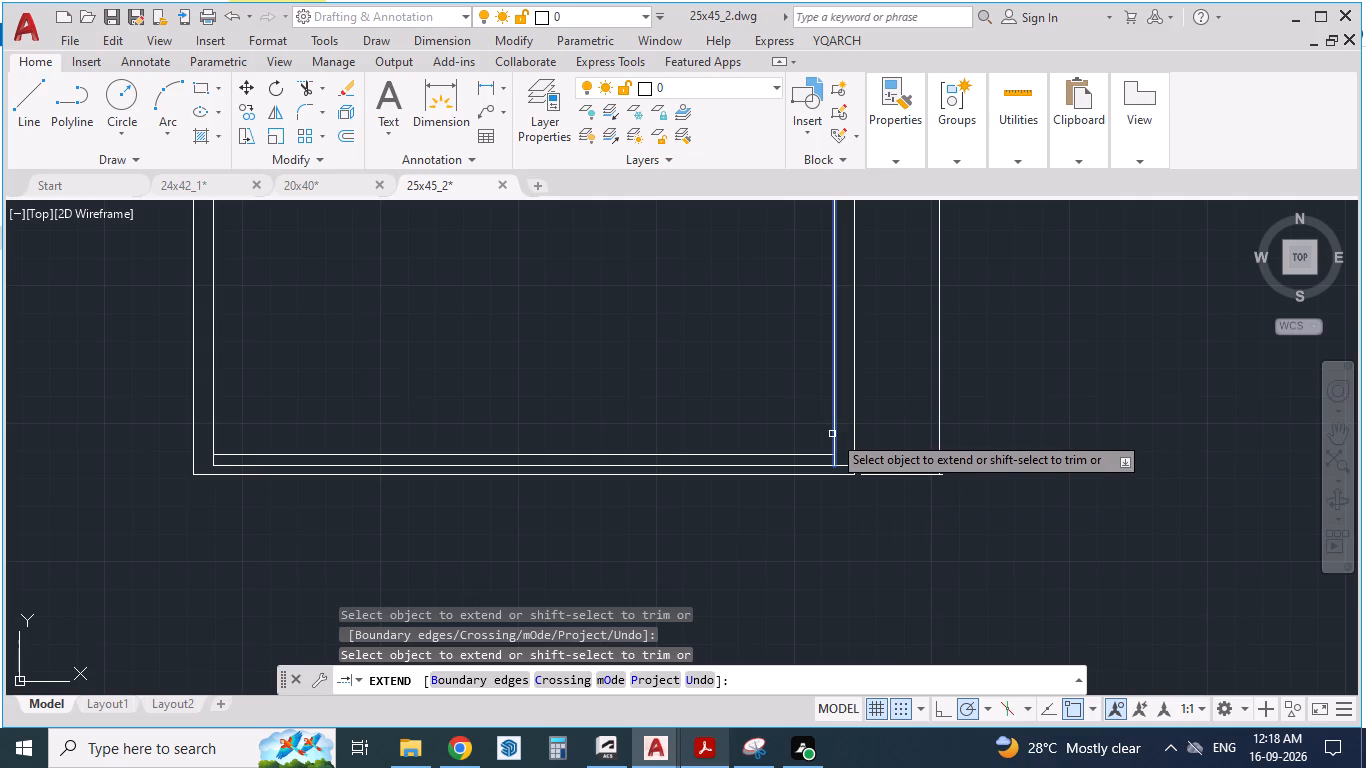
{"action": "left_click", "coordinate": [833, 435]}
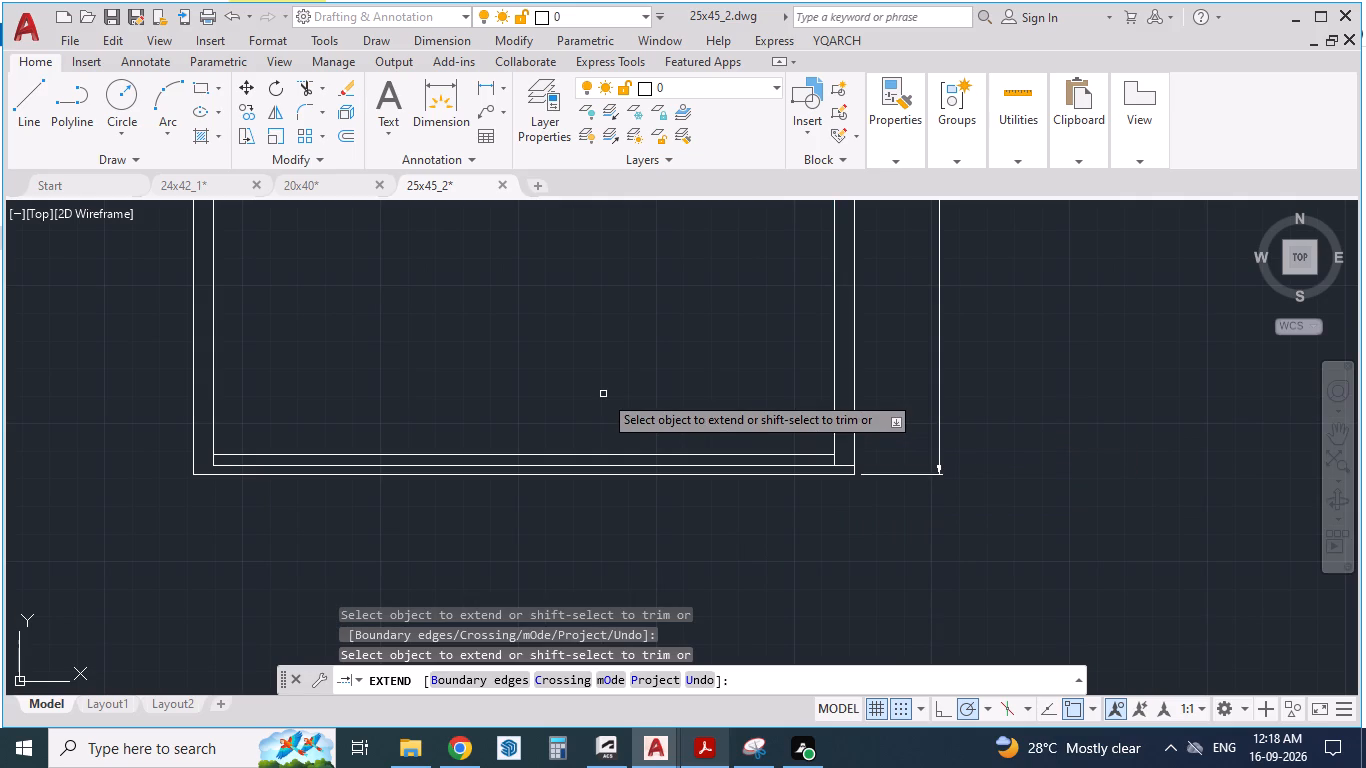
{"action": "key", "text": "Escape"}
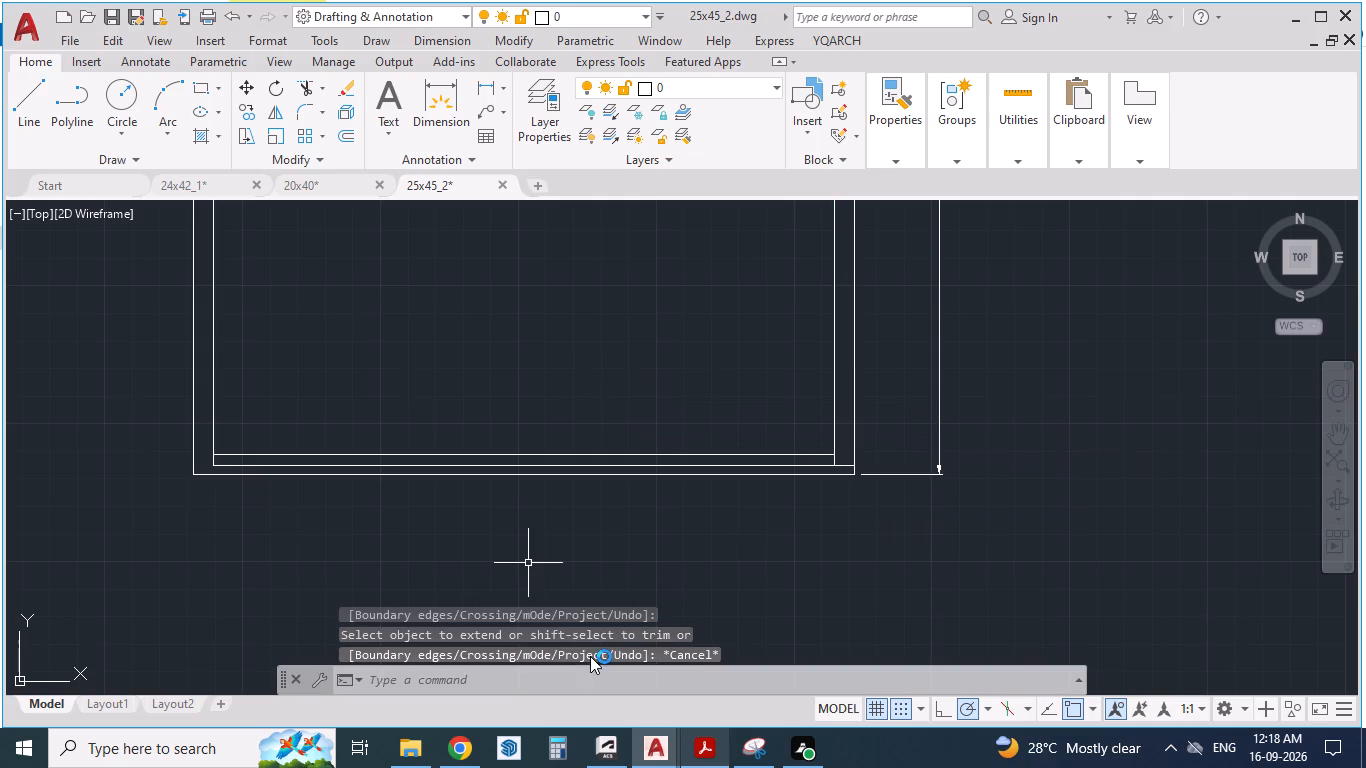
Erase the old inner line of the south outer wall, just above the parking edge line.
{"action": "scroll", "coordinate": [590, 656], "scroll_direction": "up", "scroll_amount": 1}
{"action": "scroll", "coordinate": [526, 470], "scroll_direction": "up", "scroll_amount": 1}
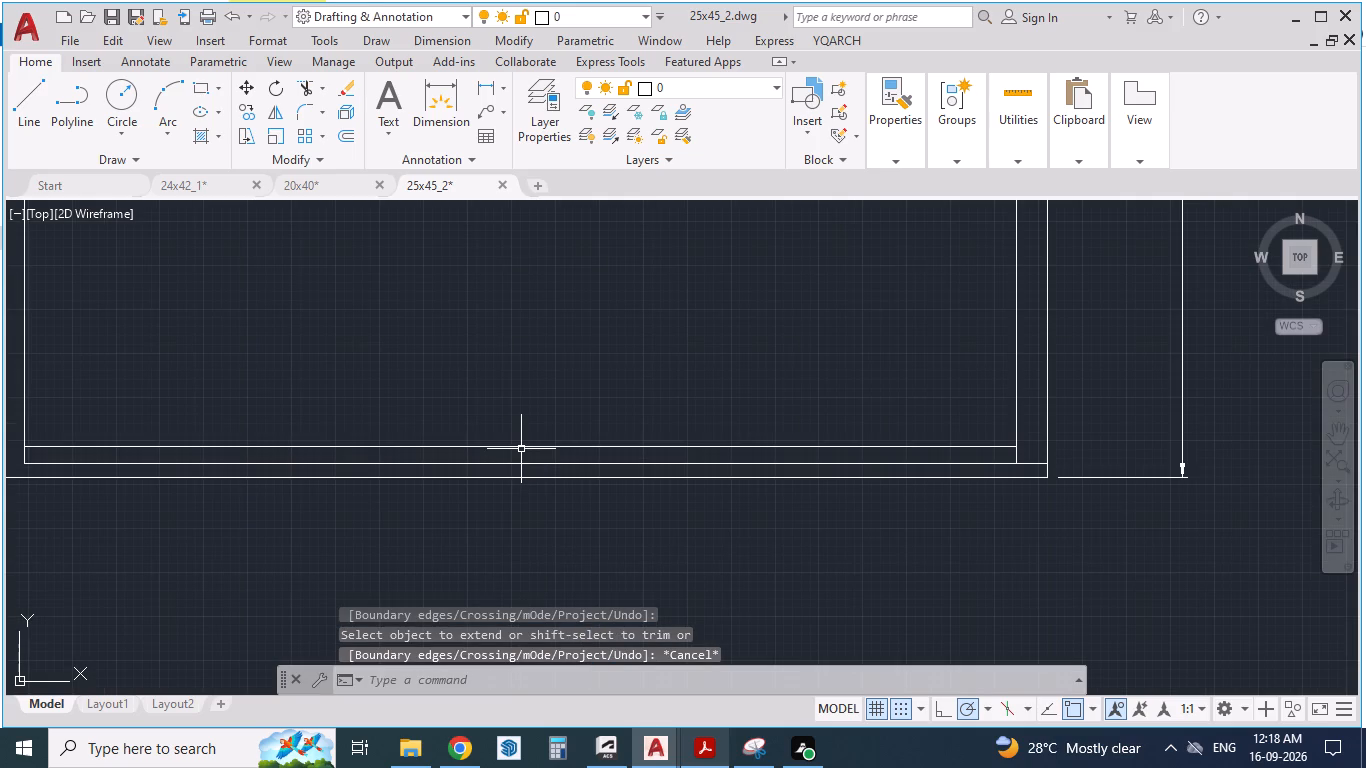
{"action": "left_click", "coordinate": [521, 449]}
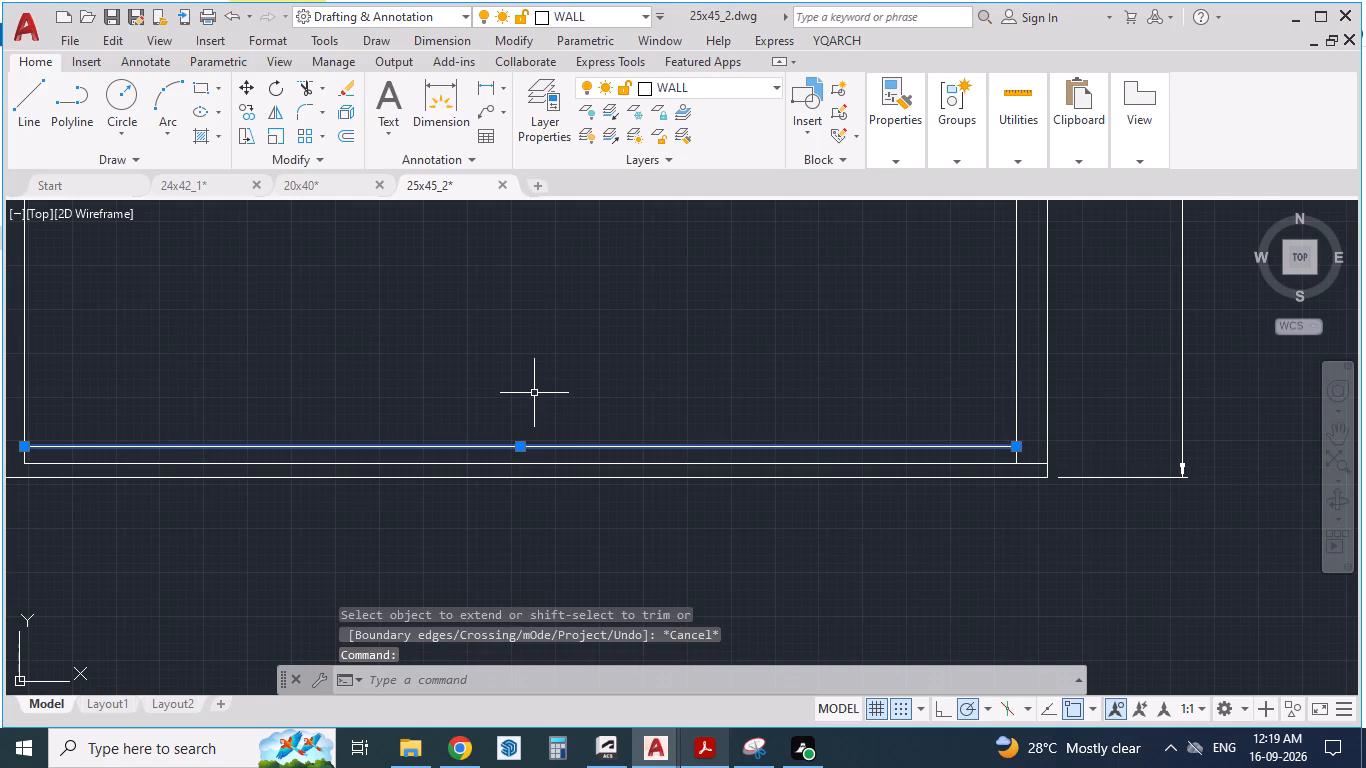
{"action": "key", "text": "Delete"}
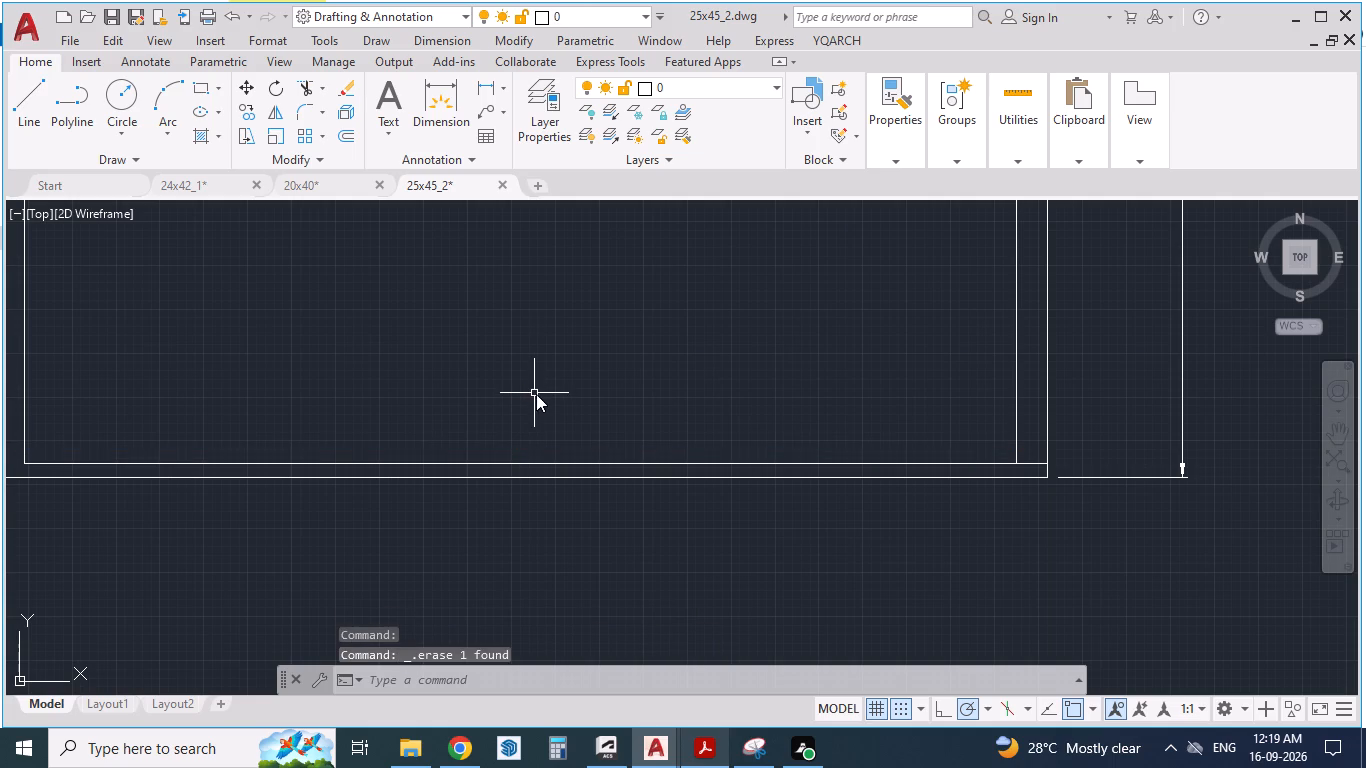
Extend both lines of Bedroom-2's south wall east to the outer east wall line.
{"action": "left_click", "coordinate": [681, 757]}
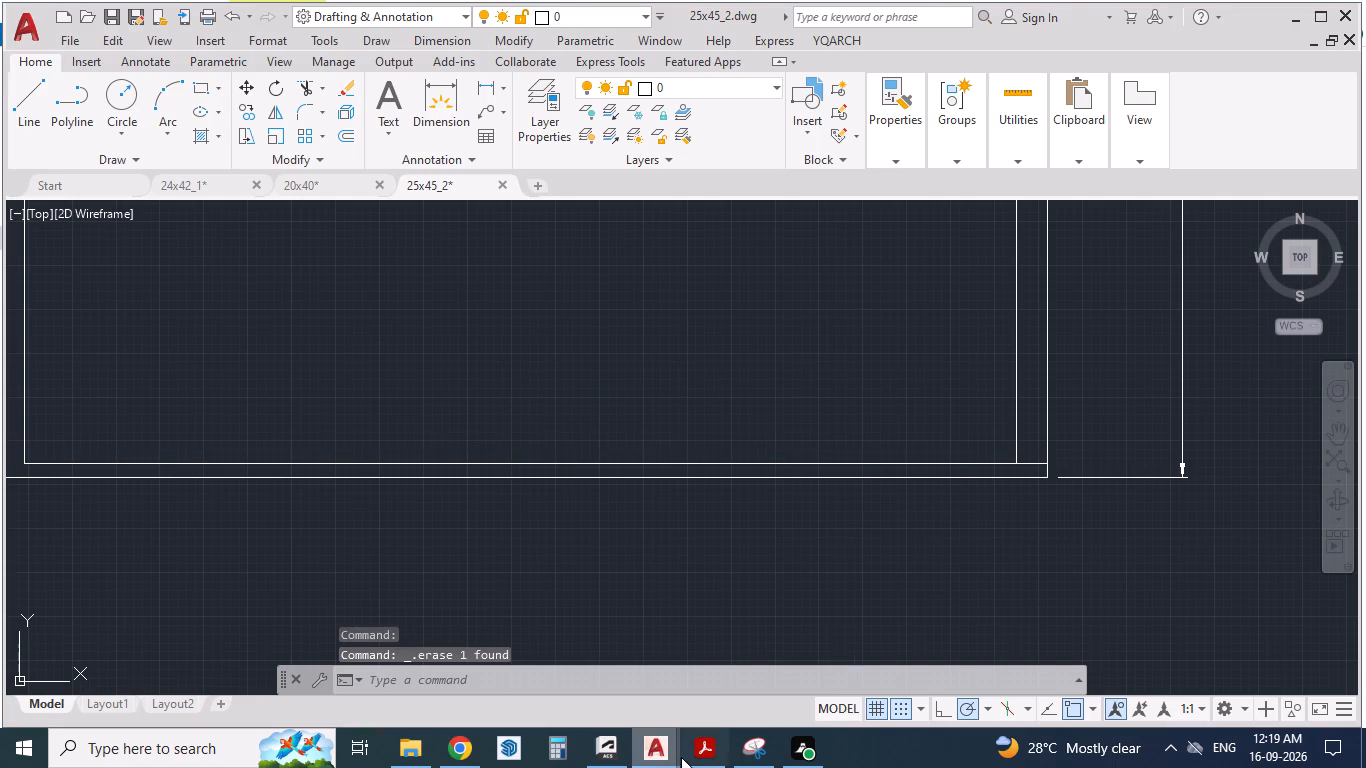
{"action": "left_click", "coordinate": [681, 757]}
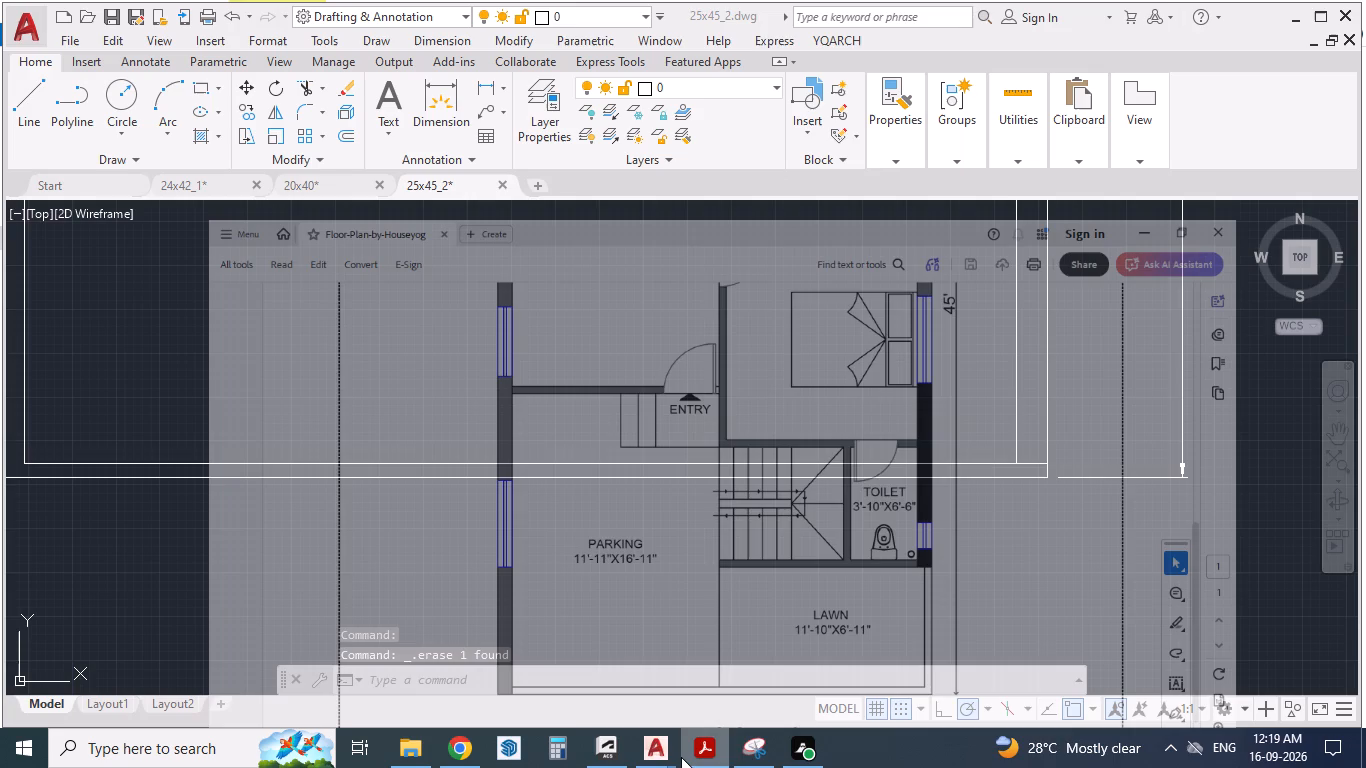
{"action": "scroll", "coordinate": [845, 565], "scroll_direction": "down", "scroll_amount": 2}
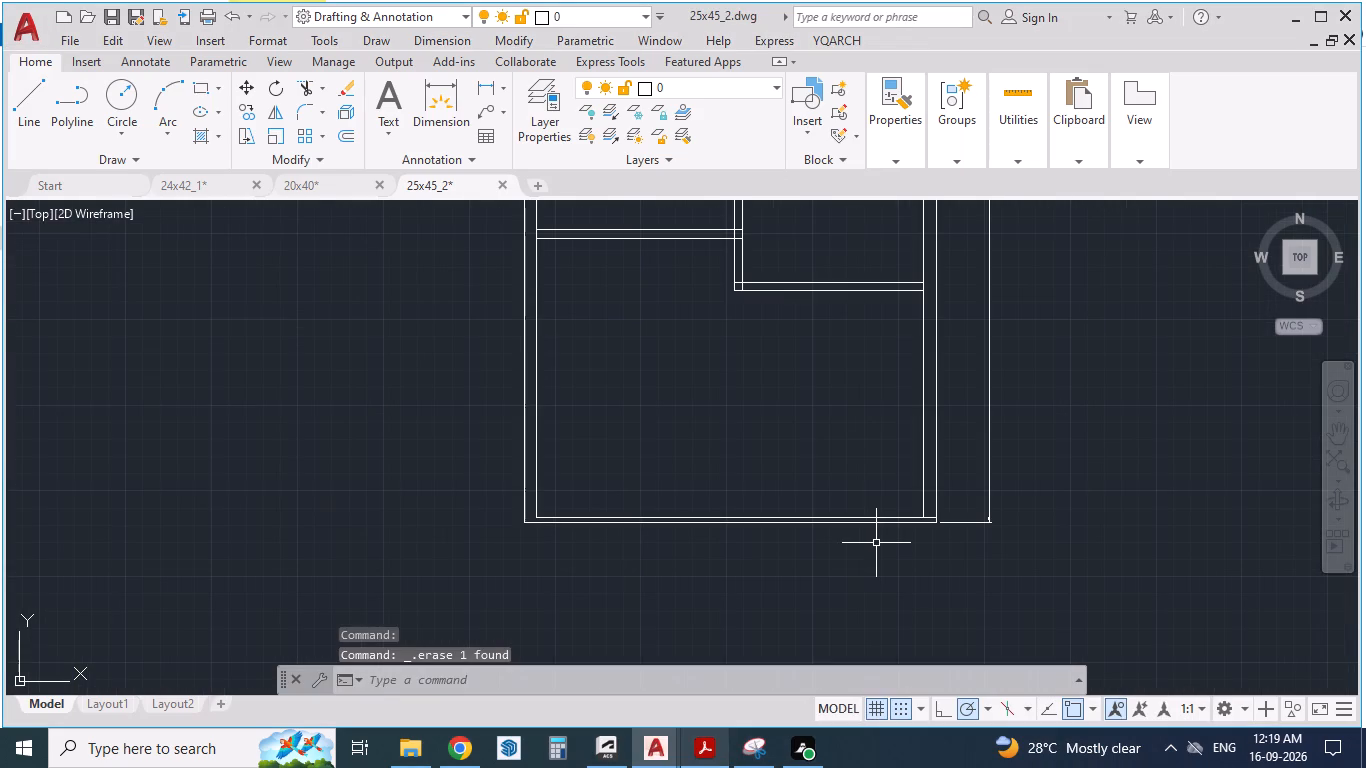
{"action": "scroll", "coordinate": [823, 515], "scroll_direction": "down", "scroll_amount": 1}
{"action": "scroll", "coordinate": [855, 328], "scroll_direction": "up", "scroll_amount": 2}
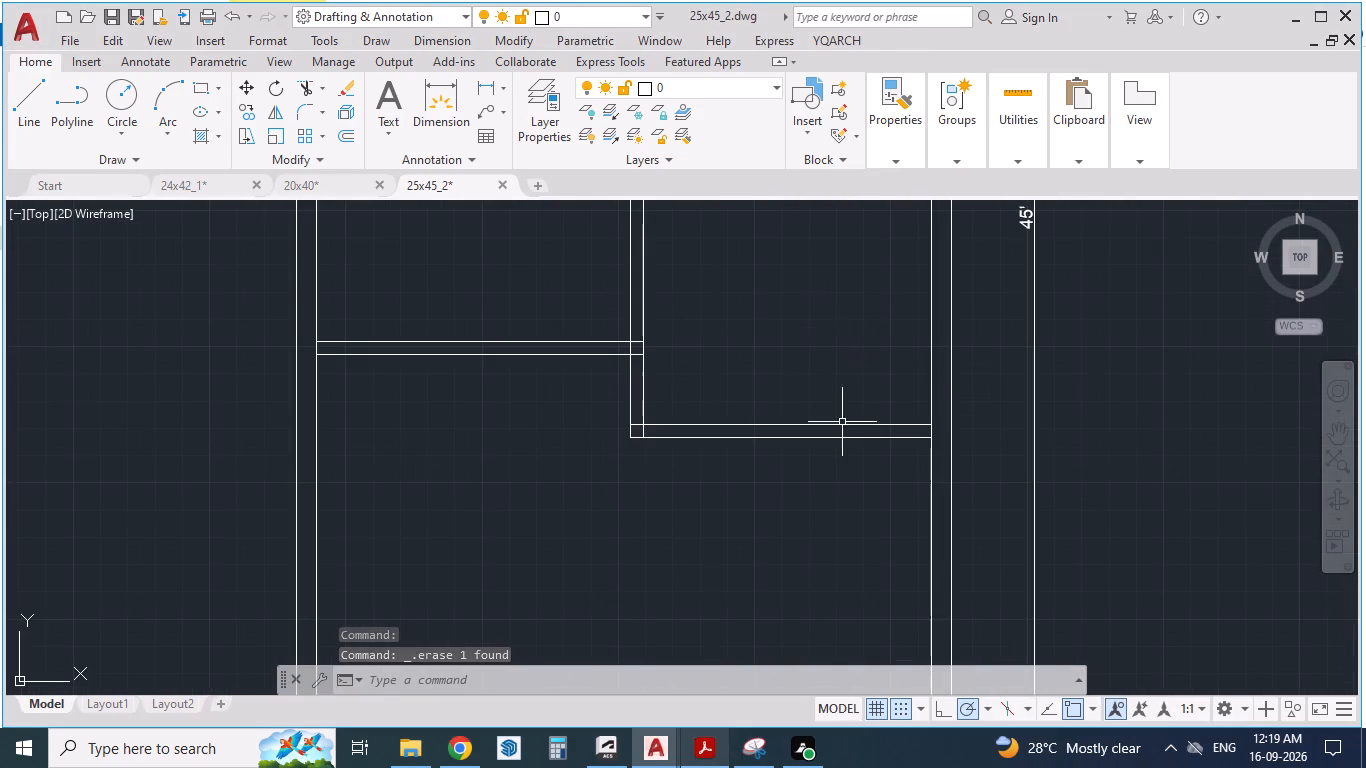
{"action": "type", "text": "EX"}
{"action": "key", "text": "Return"}
{"action": "scroll", "coordinate": [781, 407], "scroll_direction": "up", "scroll_amount": 1}
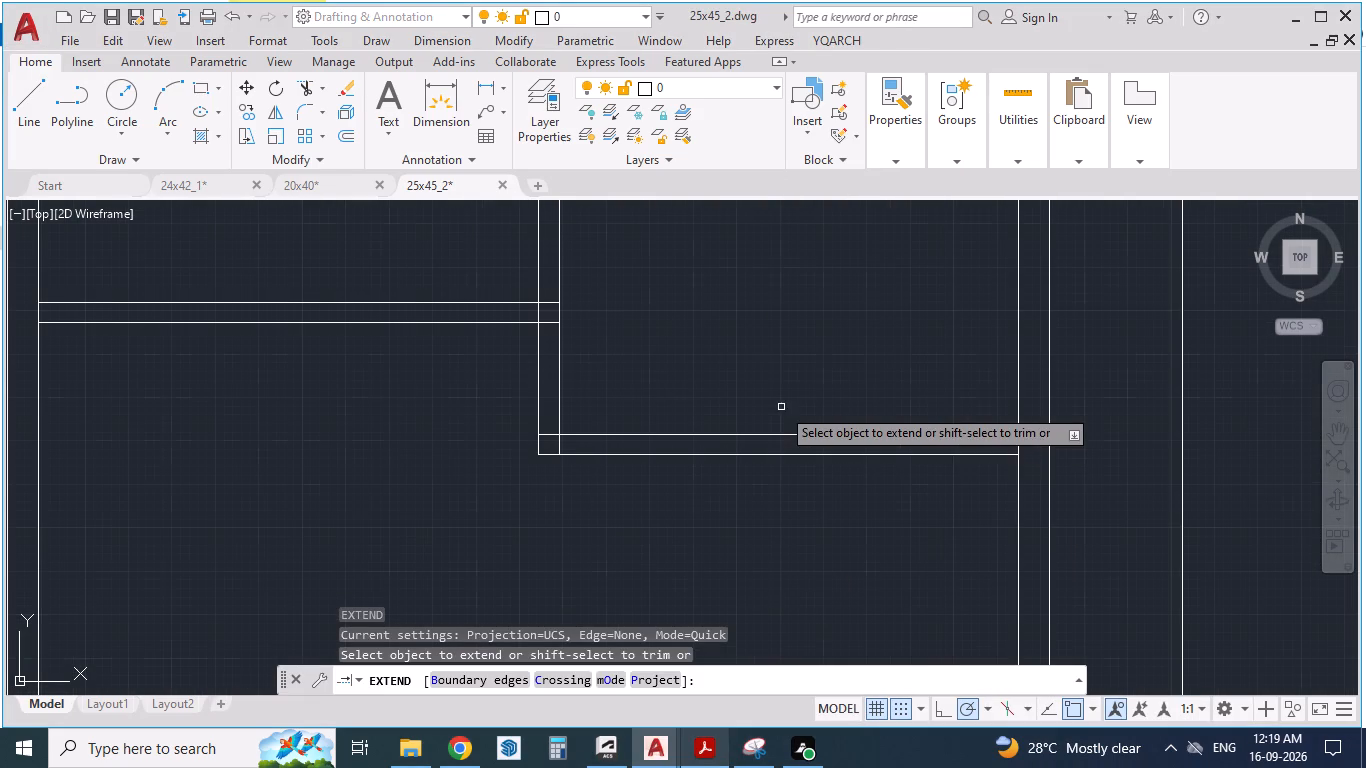
{"action": "left_click", "coordinate": [806, 435]}
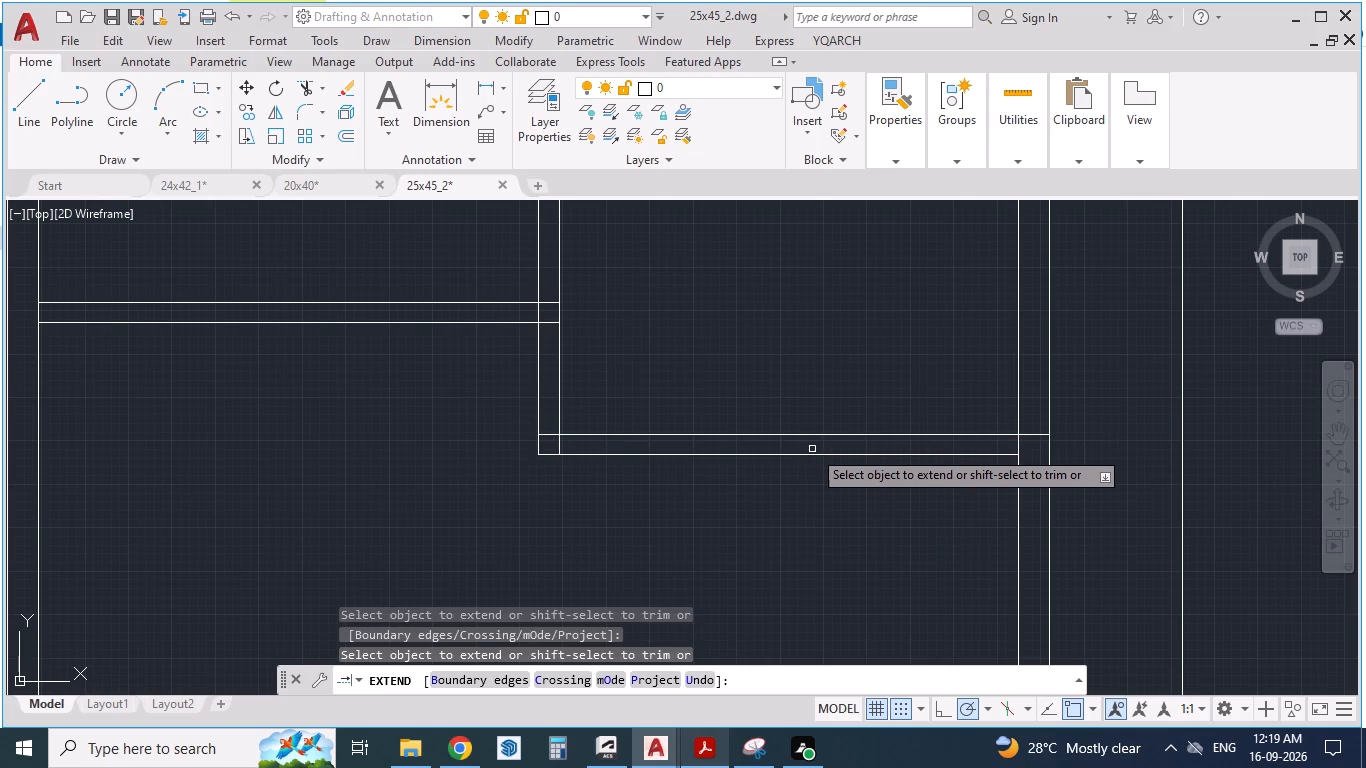
{"action": "left_click", "coordinate": [816, 454]}
{"action": "scroll", "coordinate": [825, 343], "scroll_direction": "down", "scroll_amount": 2}
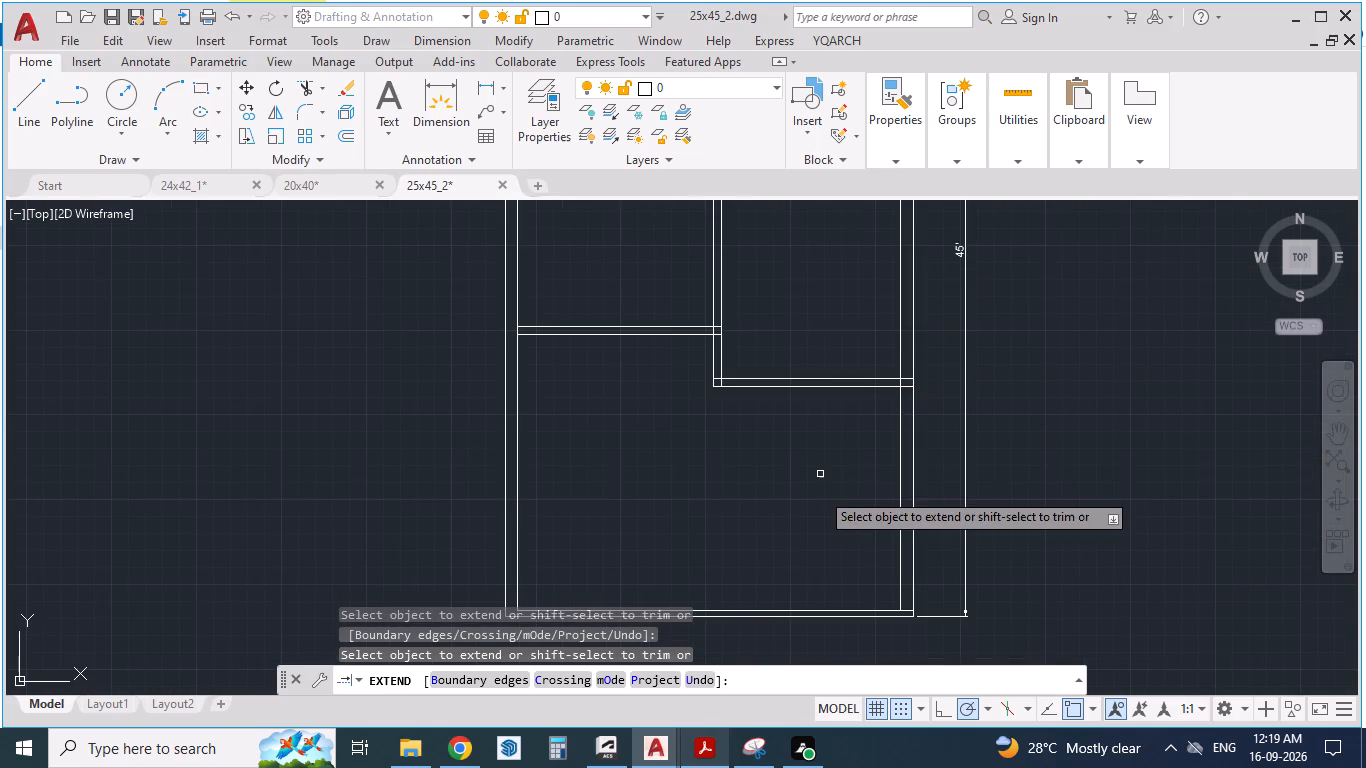
Examine the parking, toilet and lawn boundaries along the south side in the PDF reference plan.
{"action": "scroll", "coordinate": [833, 554], "scroll_direction": "up", "scroll_amount": 1}
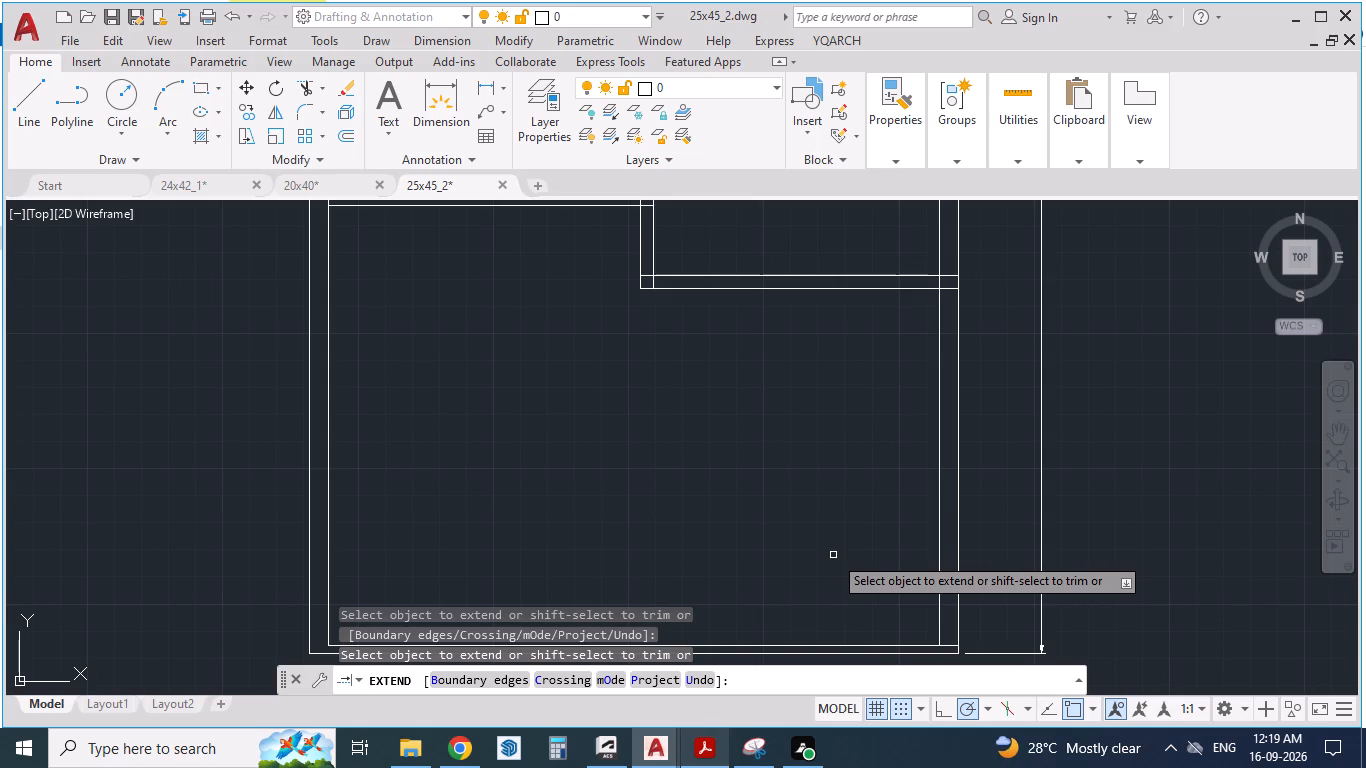
{"action": "scroll", "coordinate": [906, 520], "scroll_direction": "down", "scroll_amount": 1}
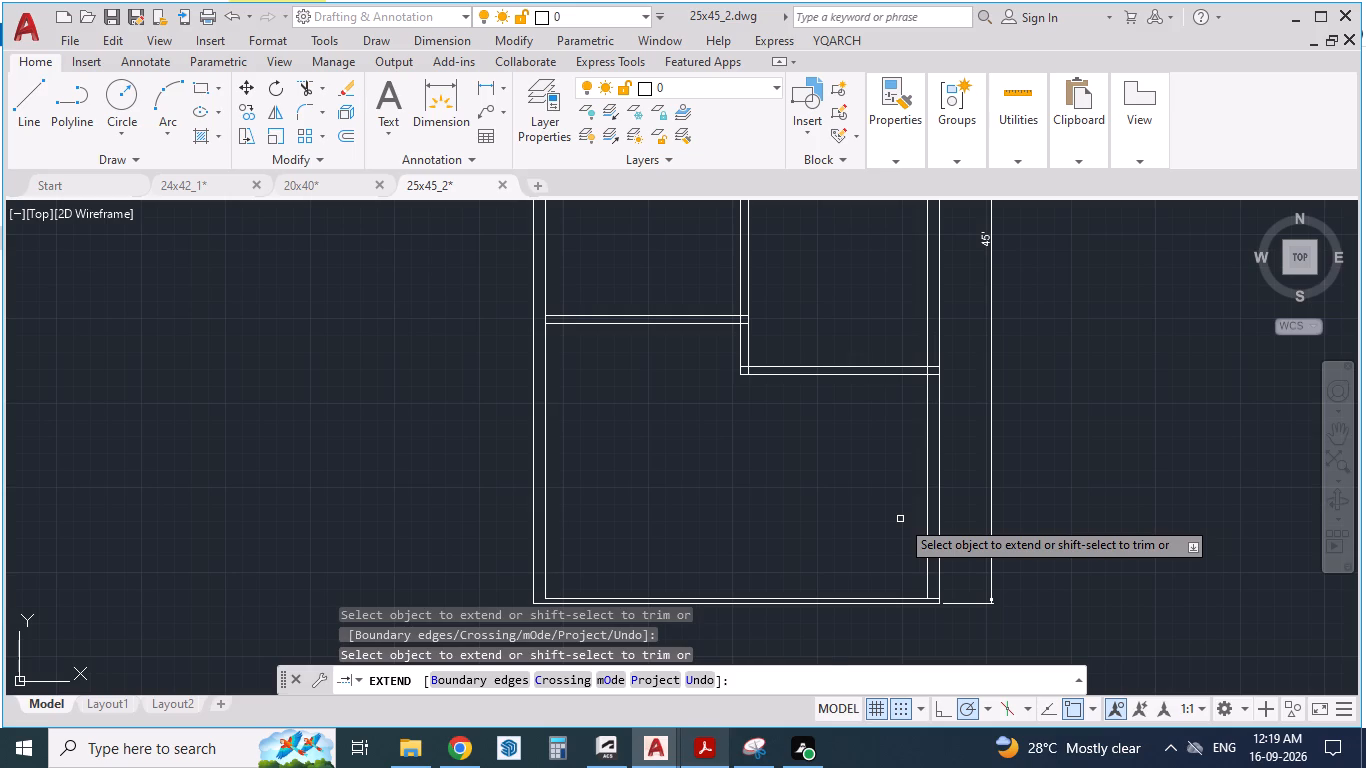
{"action": "left_click", "coordinate": [711, 744]}
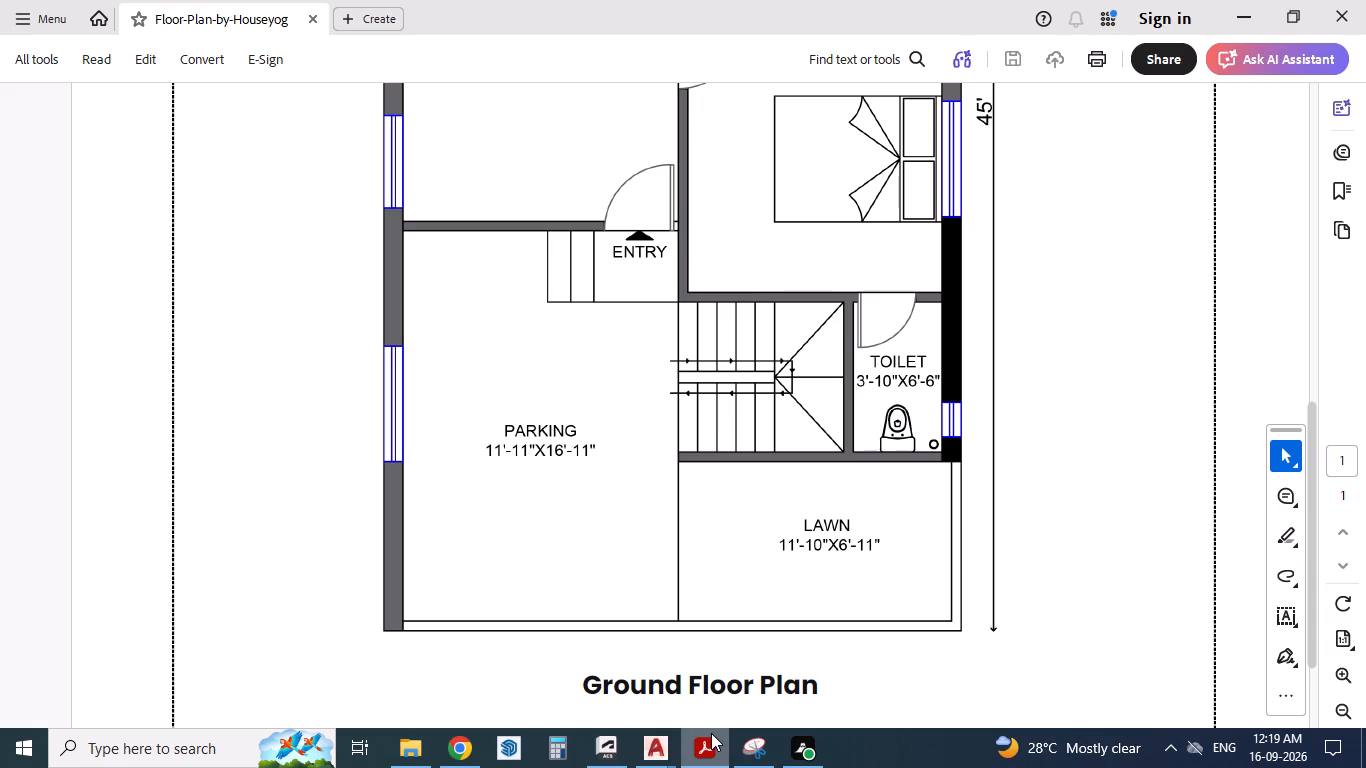
{"action": "left_click", "coordinate": [711, 733]}
{"action": "scroll", "coordinate": [890, 517], "scroll_direction": "up", "scroll_amount": 1}
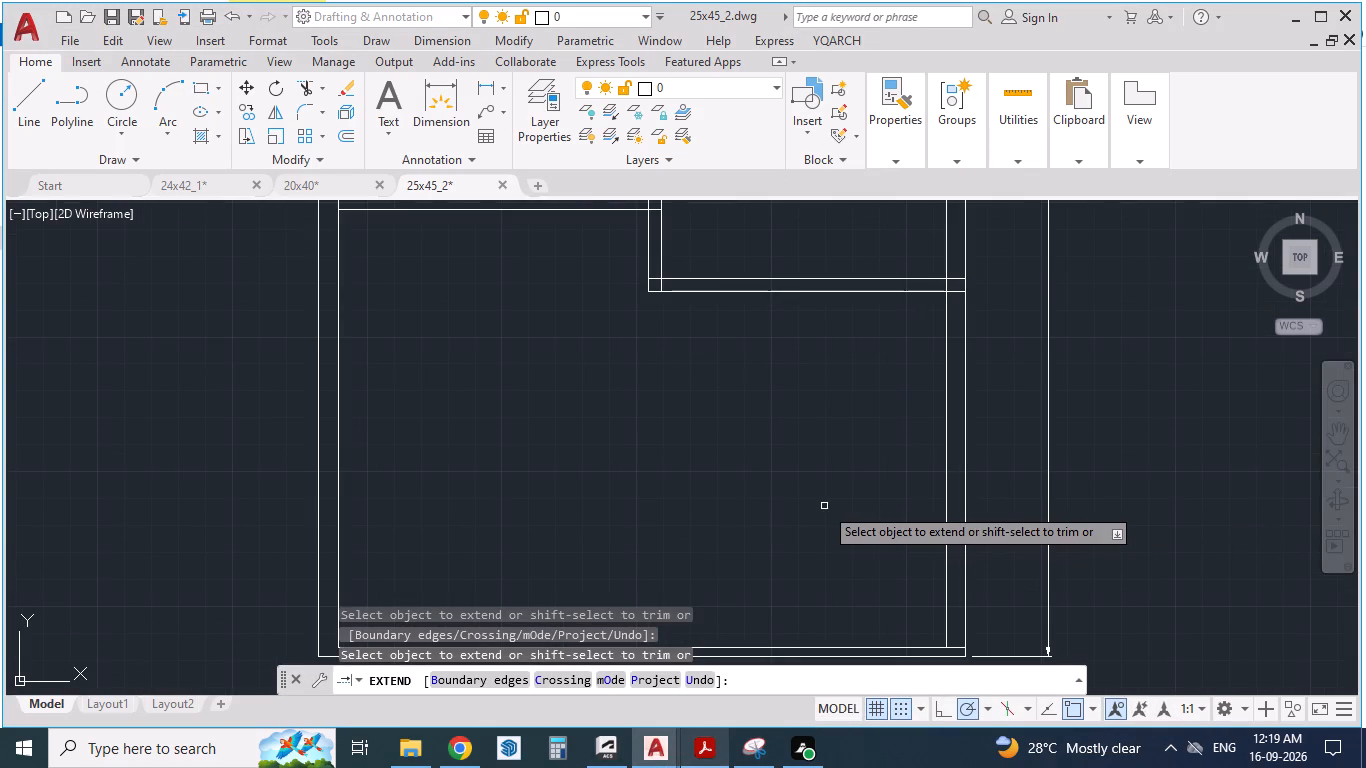
{"action": "key", "text": "Escape"}
{"action": "key", "text": "Escape"}
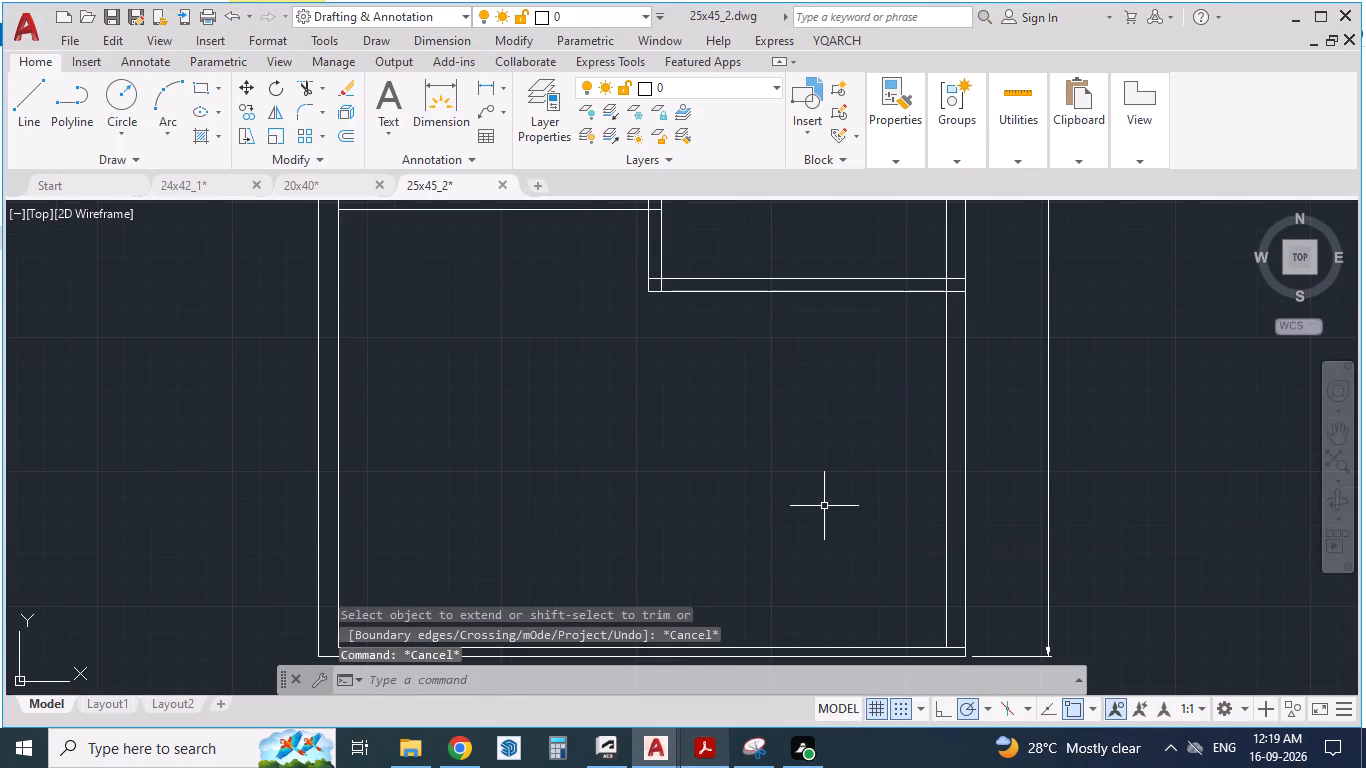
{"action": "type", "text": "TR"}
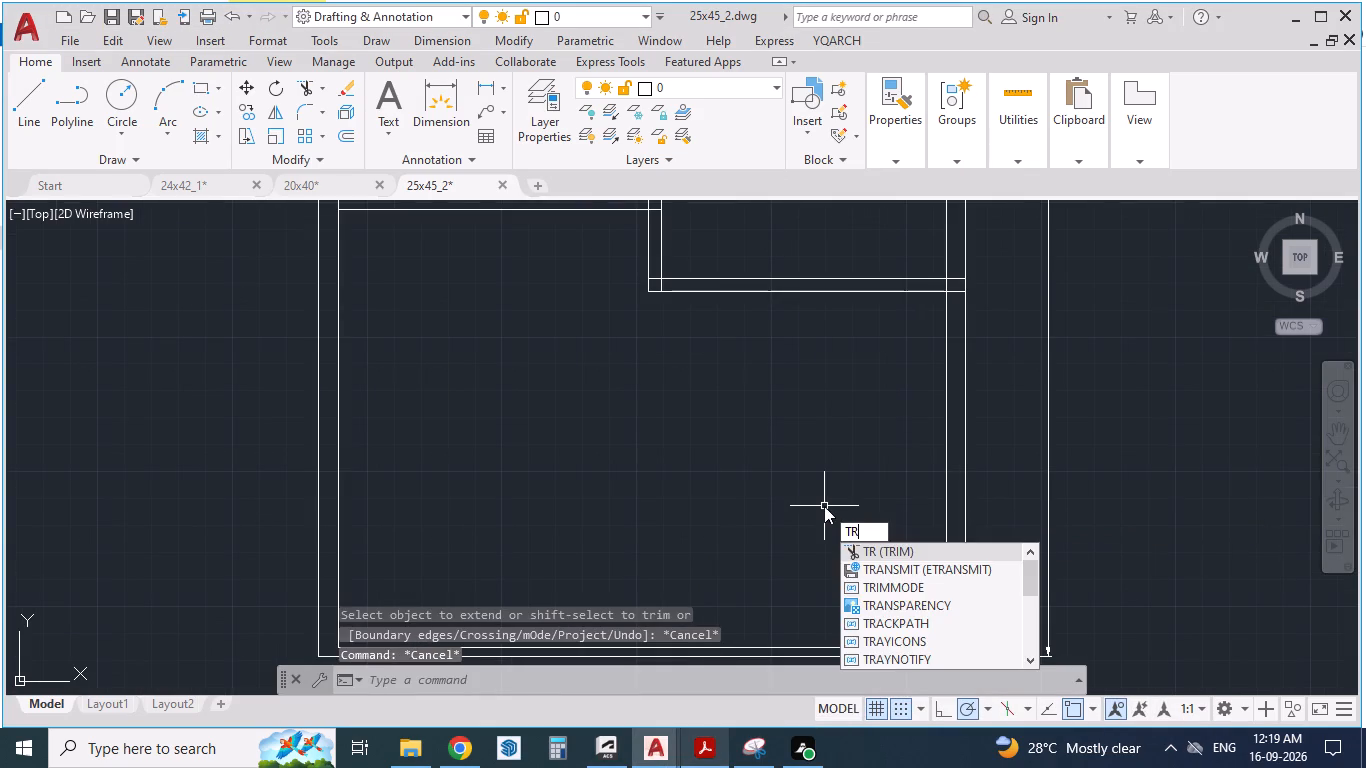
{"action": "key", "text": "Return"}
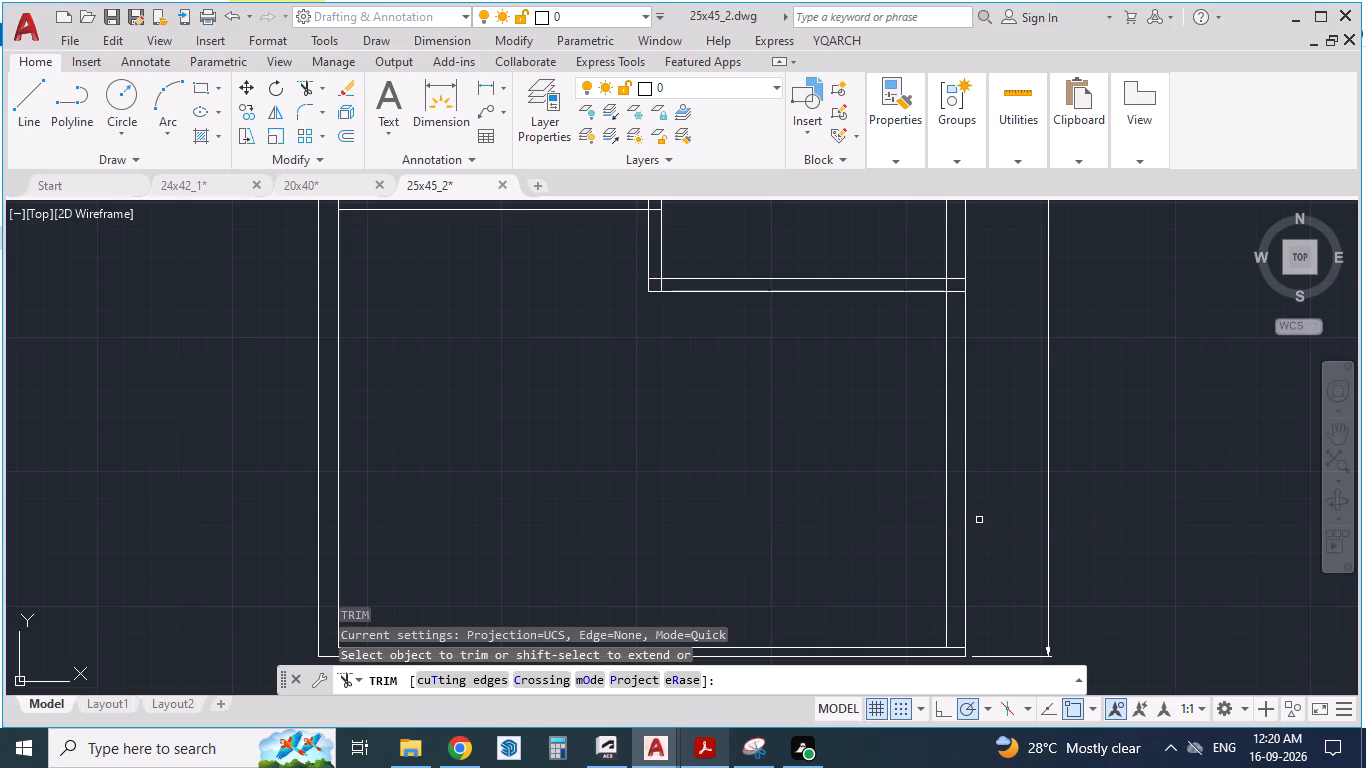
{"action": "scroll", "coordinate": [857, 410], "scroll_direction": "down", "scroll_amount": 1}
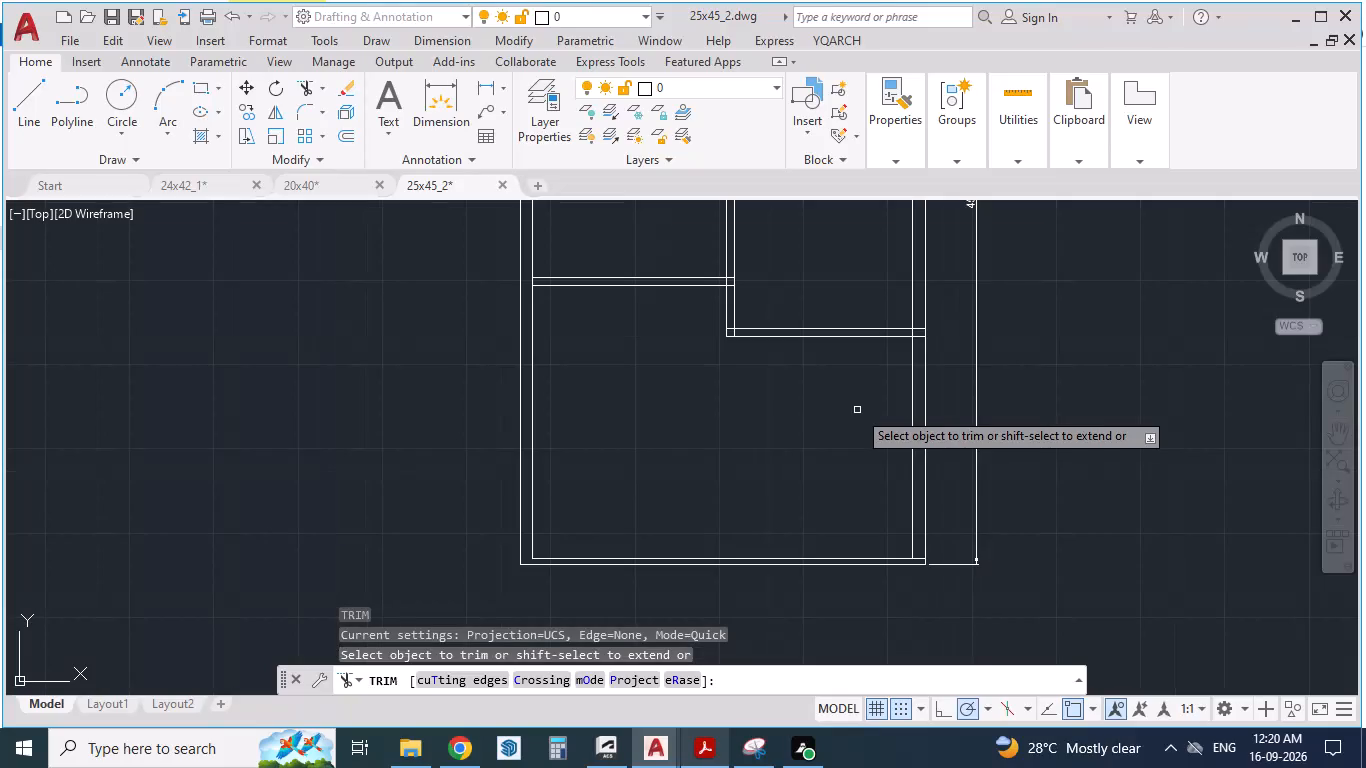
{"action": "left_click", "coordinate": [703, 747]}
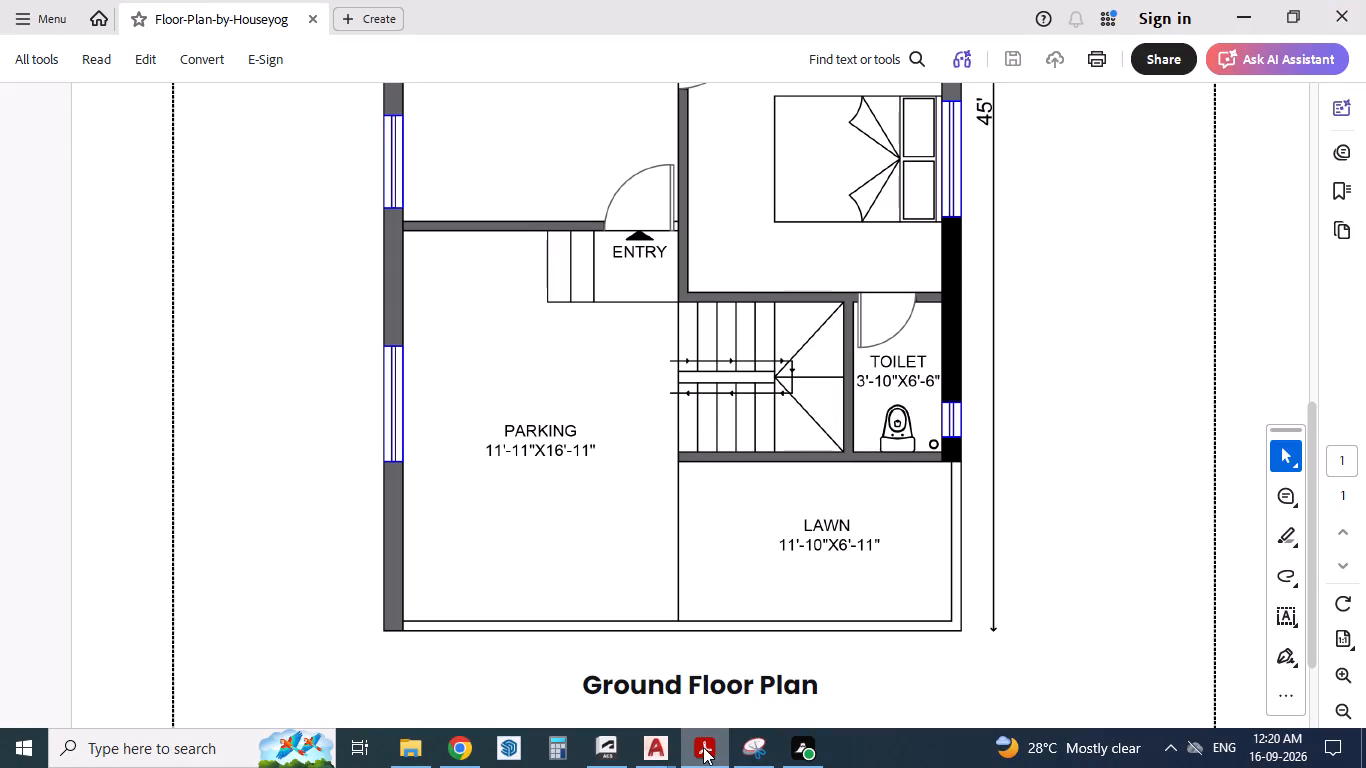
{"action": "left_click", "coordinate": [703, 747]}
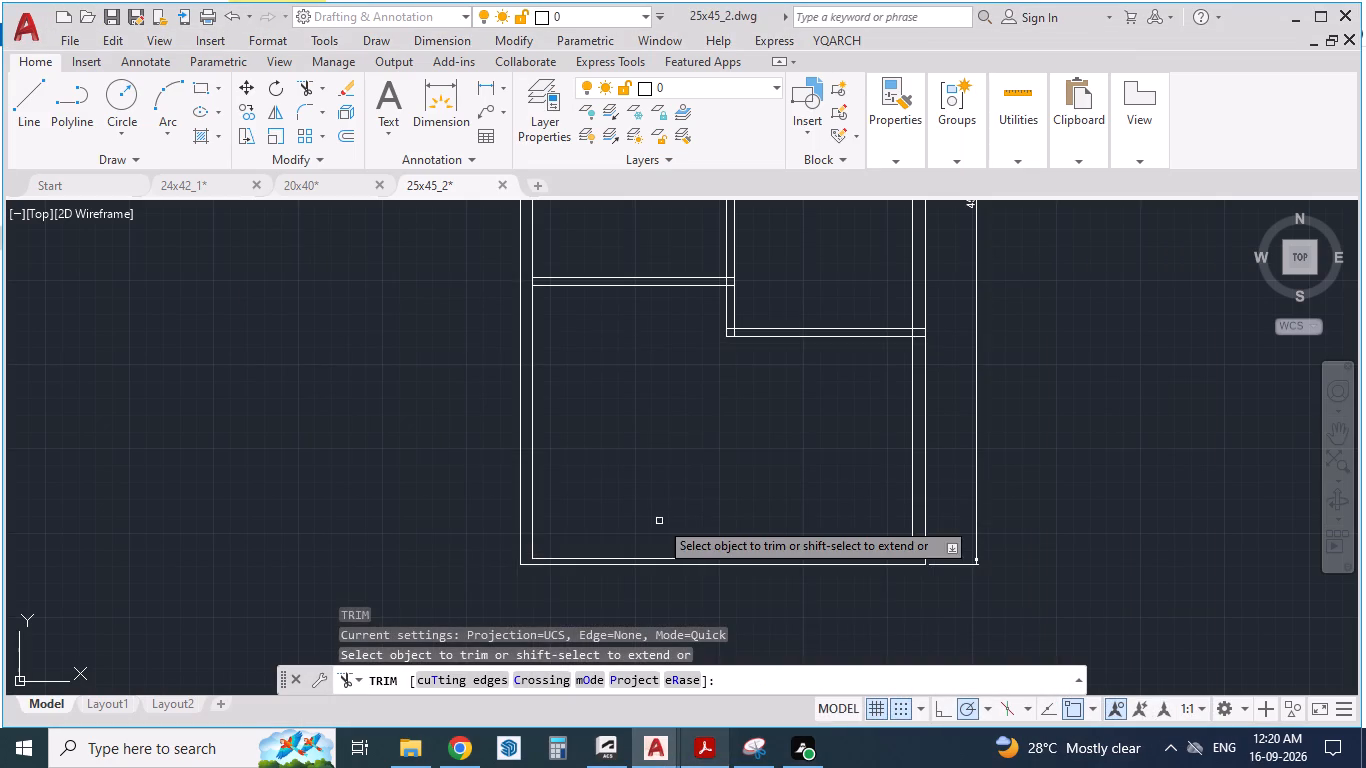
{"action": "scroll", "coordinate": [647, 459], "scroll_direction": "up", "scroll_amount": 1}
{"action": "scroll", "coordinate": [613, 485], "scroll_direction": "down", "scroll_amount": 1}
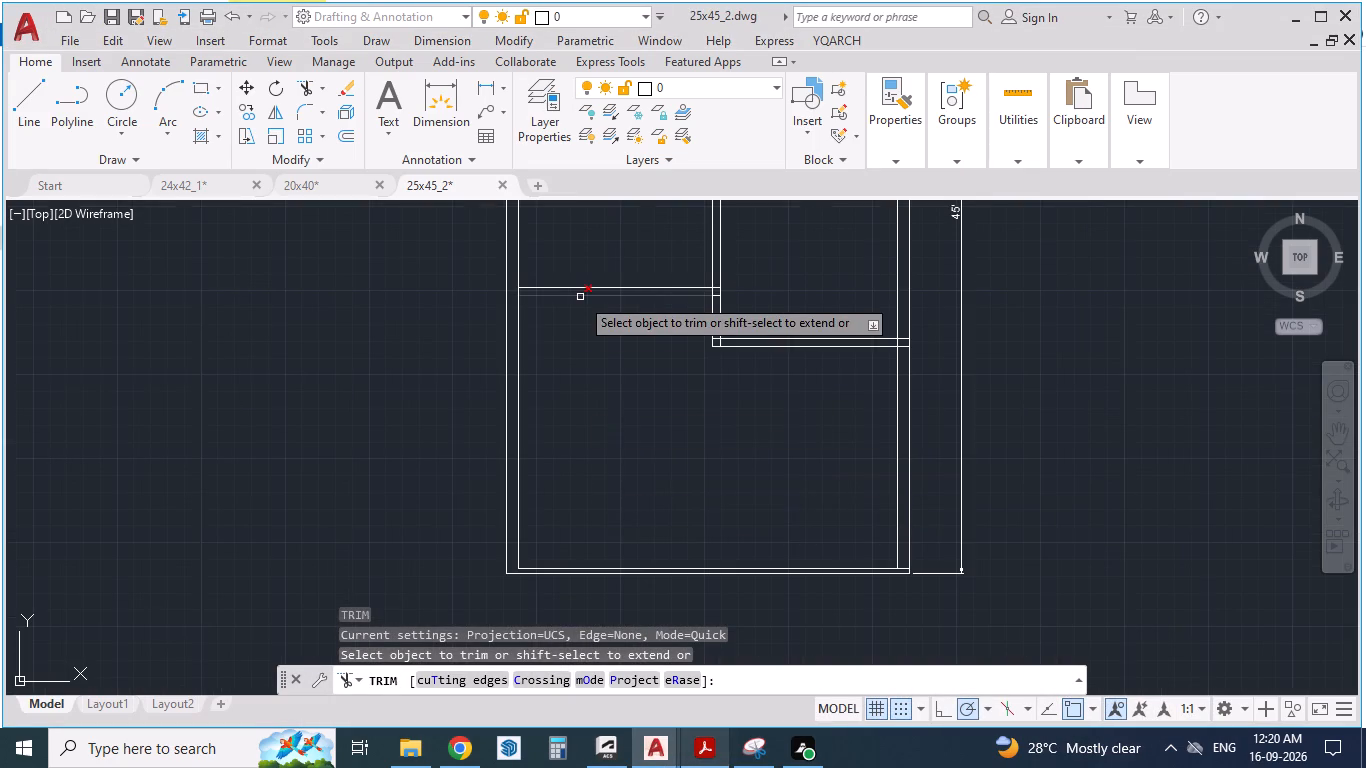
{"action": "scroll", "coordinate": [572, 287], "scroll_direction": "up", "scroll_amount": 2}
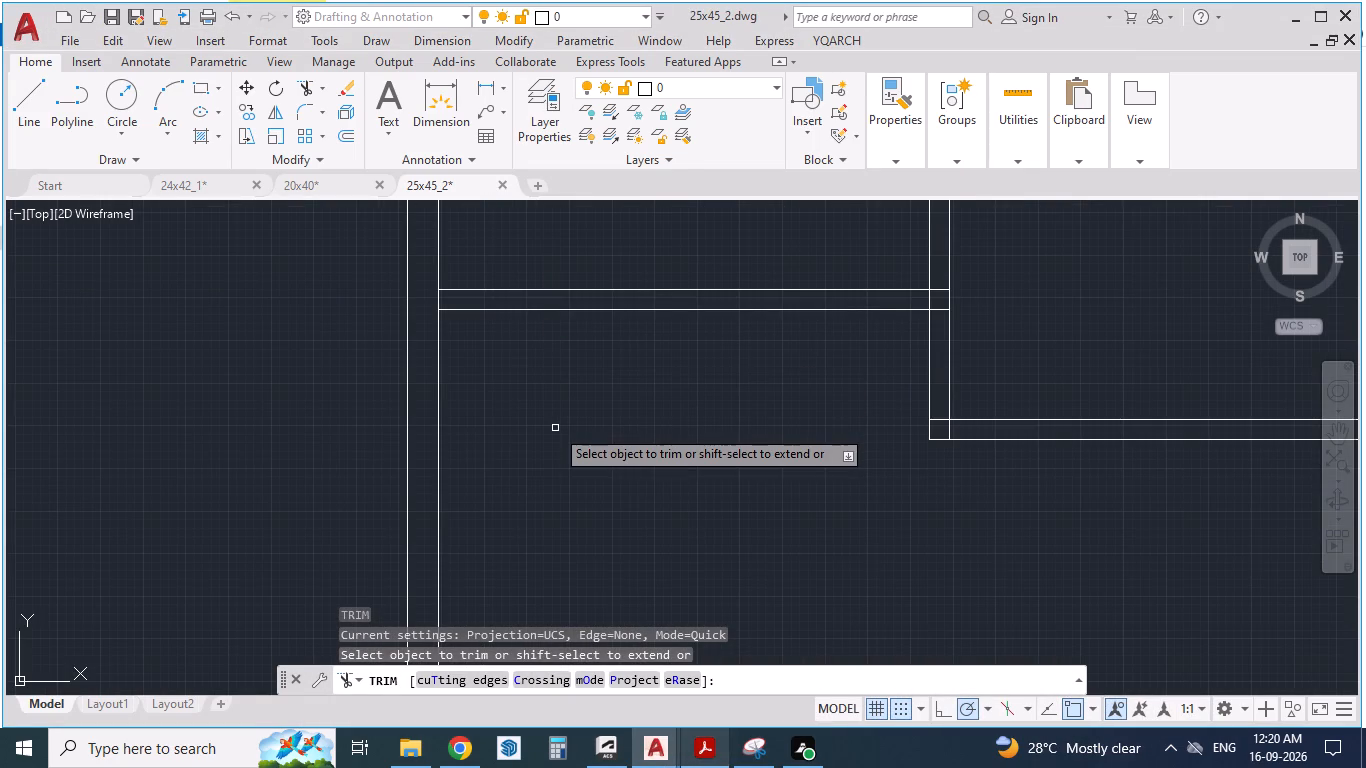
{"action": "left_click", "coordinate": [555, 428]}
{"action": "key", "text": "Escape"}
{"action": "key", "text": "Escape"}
Extend both lines of the hall's south wall west to the outer west wall line.
{"action": "type", "text": "EX"}
{"action": "key", "text": "Return"}
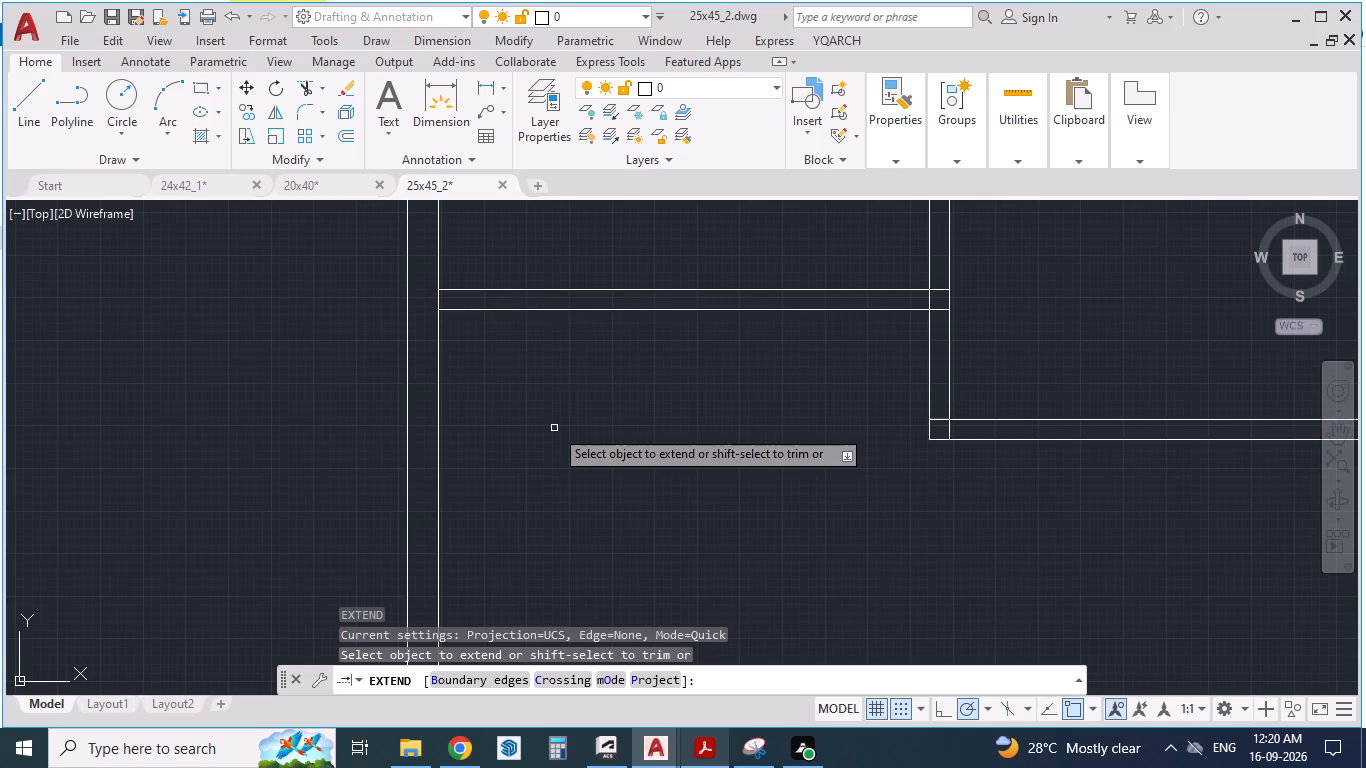
{"action": "scroll", "coordinate": [497, 267], "scroll_direction": "up", "scroll_amount": 1}
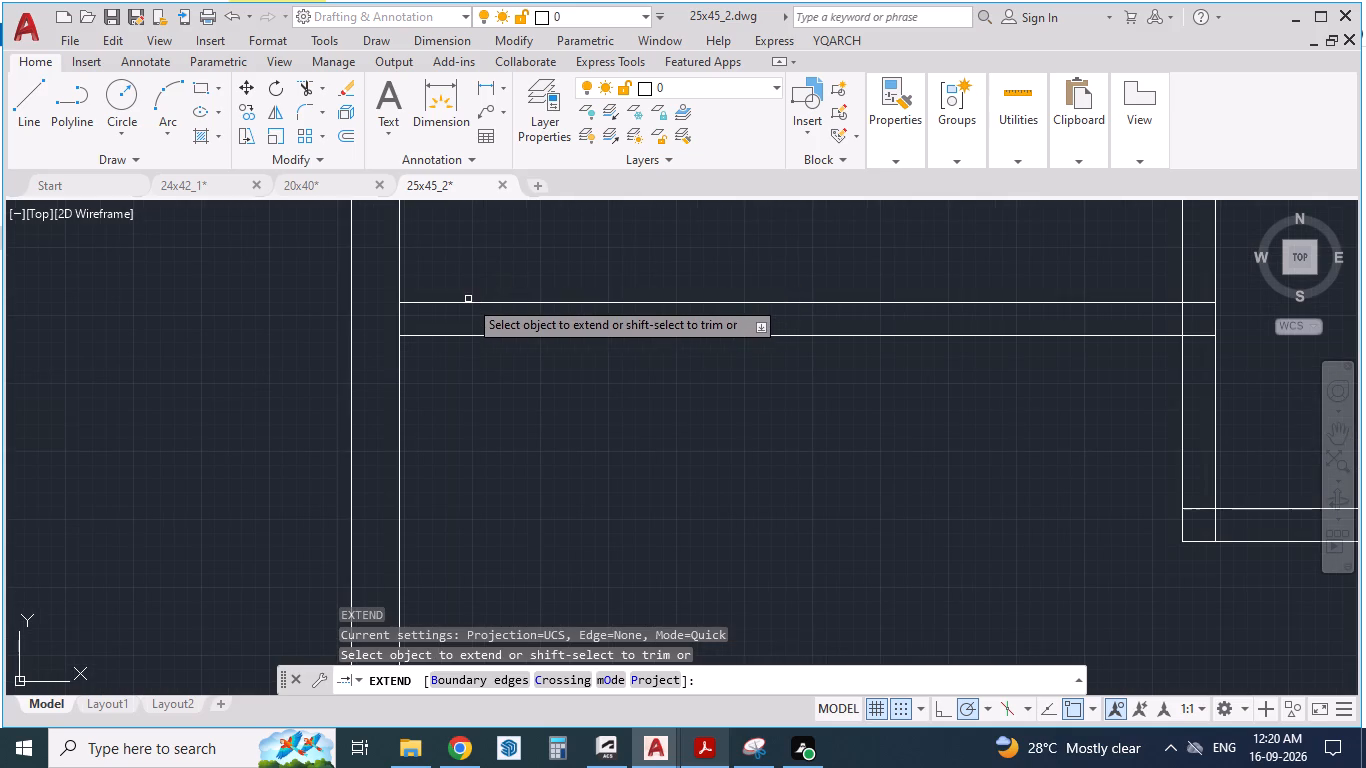
{"action": "left_click", "coordinate": [456, 305]}
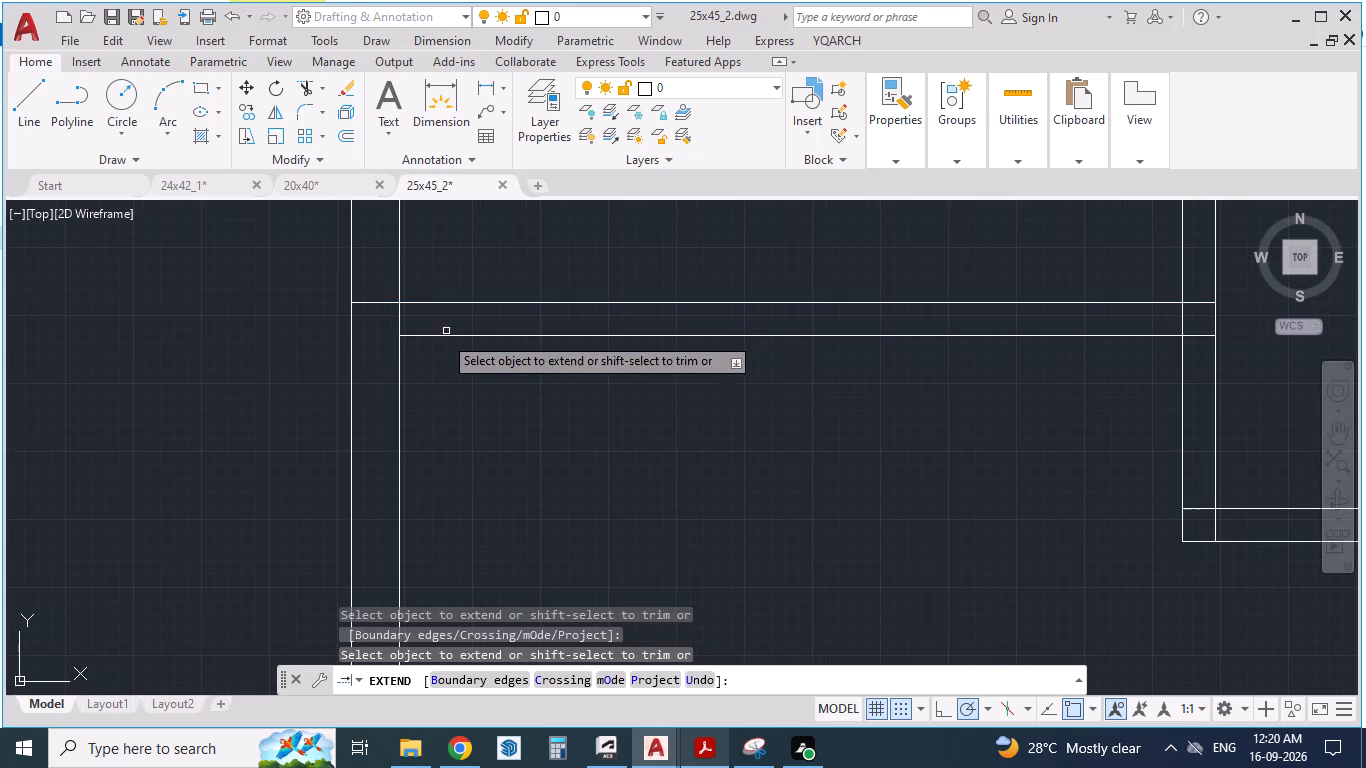
{"action": "left_click", "coordinate": [432, 337]}
{"action": "scroll", "coordinate": [420, 347], "scroll_direction": "down", "scroll_amount": 2}
{"action": "scroll", "coordinate": [433, 368], "scroll_direction": "up", "scroll_amount": 1}
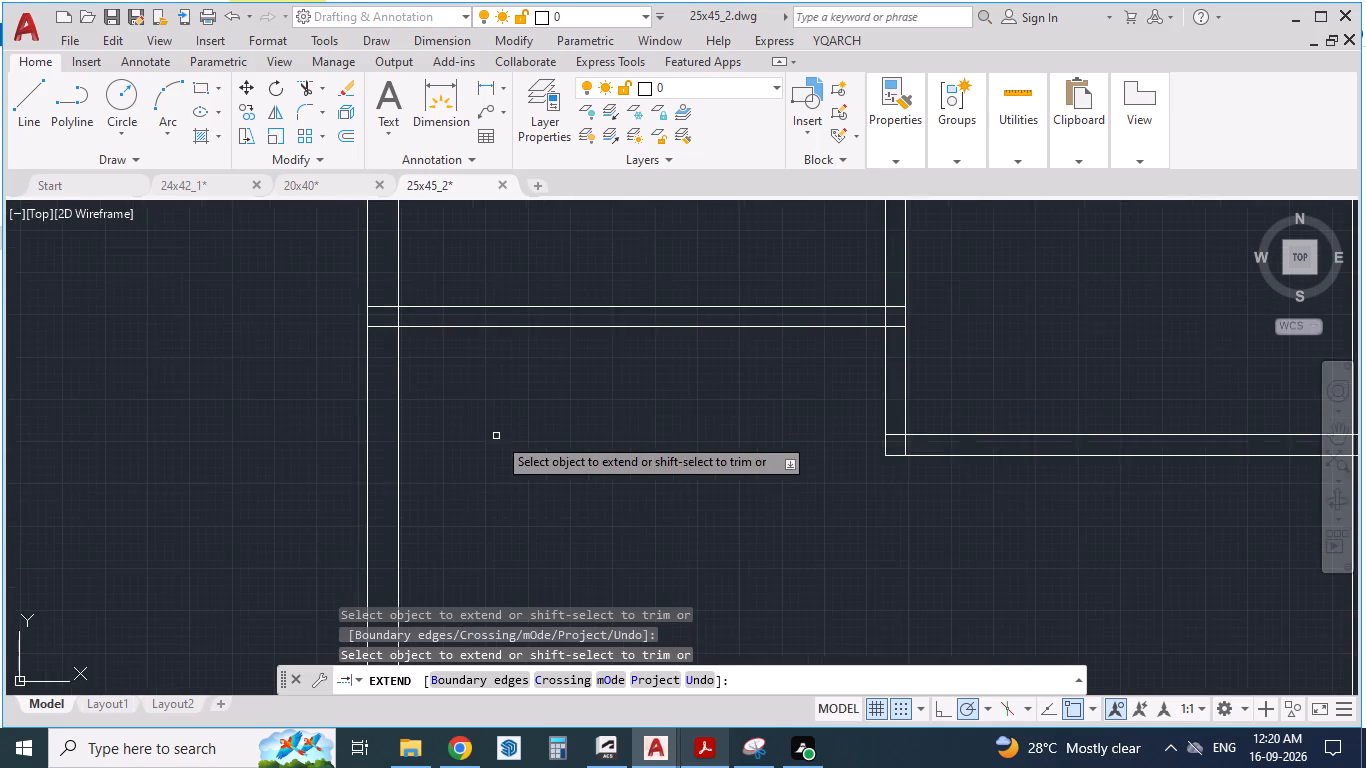
{"action": "scroll", "coordinate": [511, 400], "scroll_direction": "down", "scroll_amount": 2}
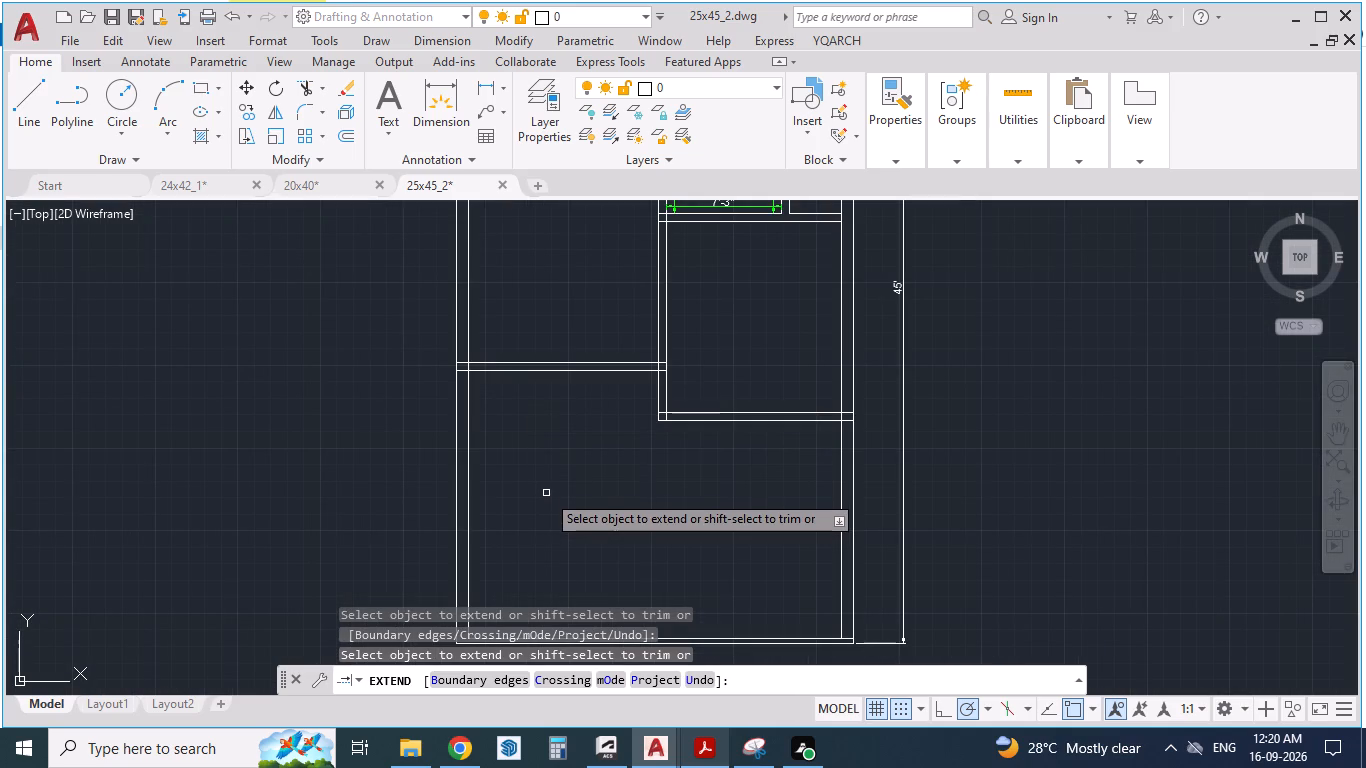
{"action": "key", "text": "space"}
Trim away the inner line of the west outer wall below the hall's south wall.
{"action": "scroll", "coordinate": [476, 415], "scroll_direction": "down", "scroll_amount": 1}
{"action": "scroll", "coordinate": [531, 511], "scroll_direction": "up", "scroll_amount": 1}
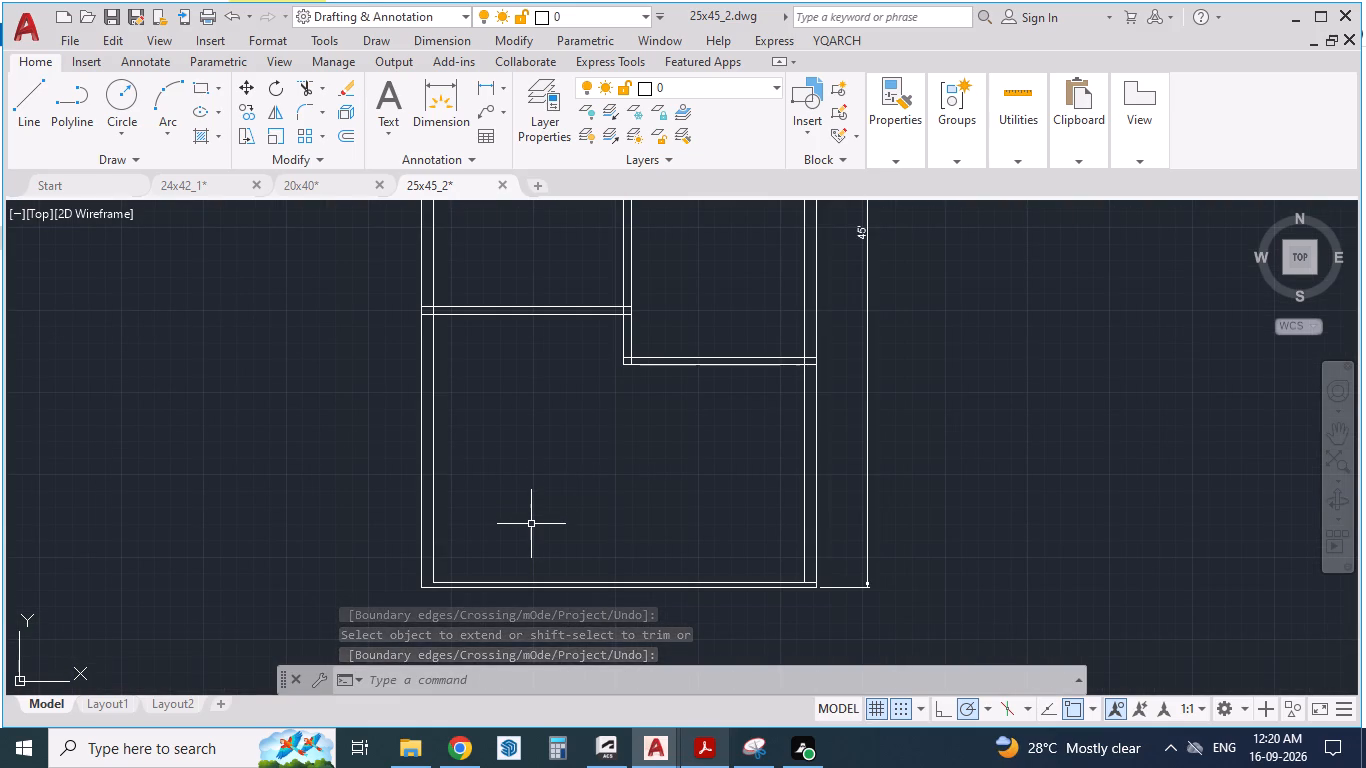
{"action": "type", "text": "TR"}
{"action": "key", "text": "Return"}
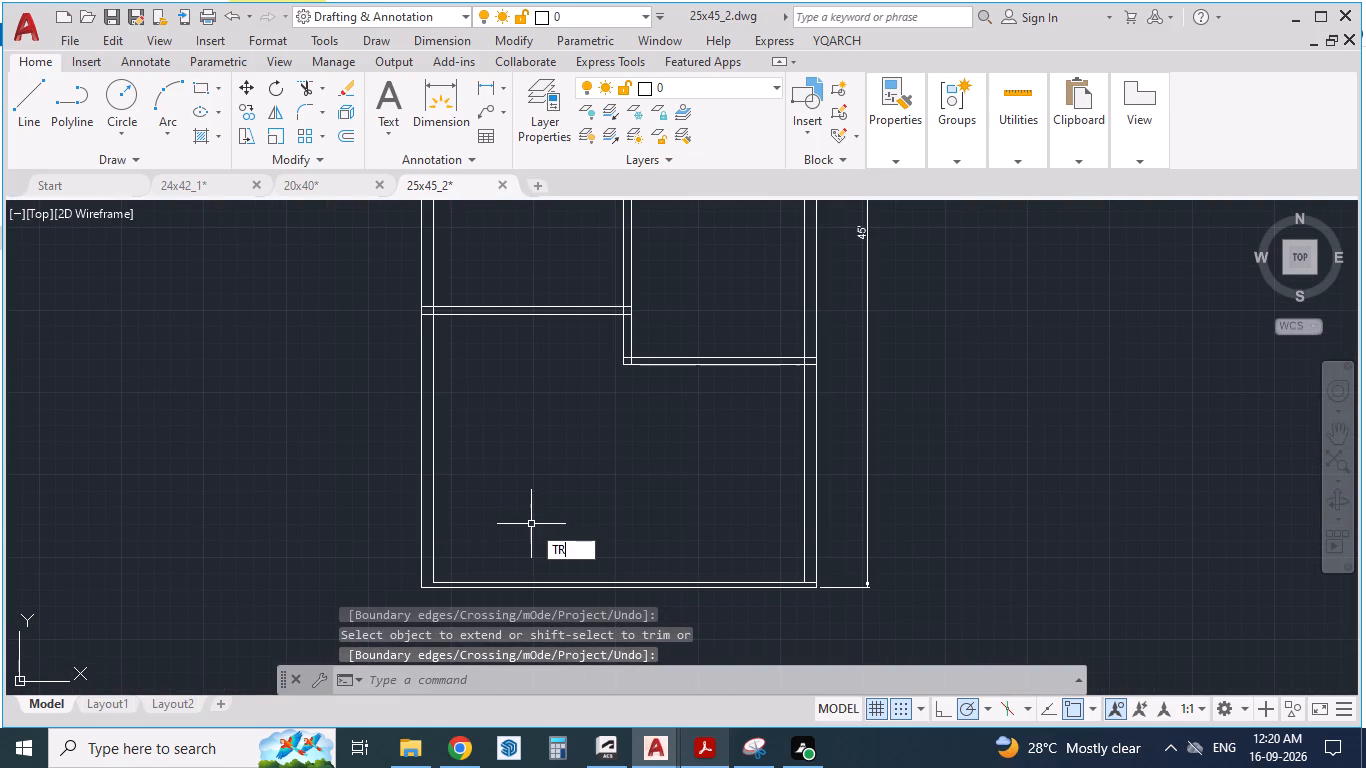
{"action": "left_click", "coordinate": [434, 496]}
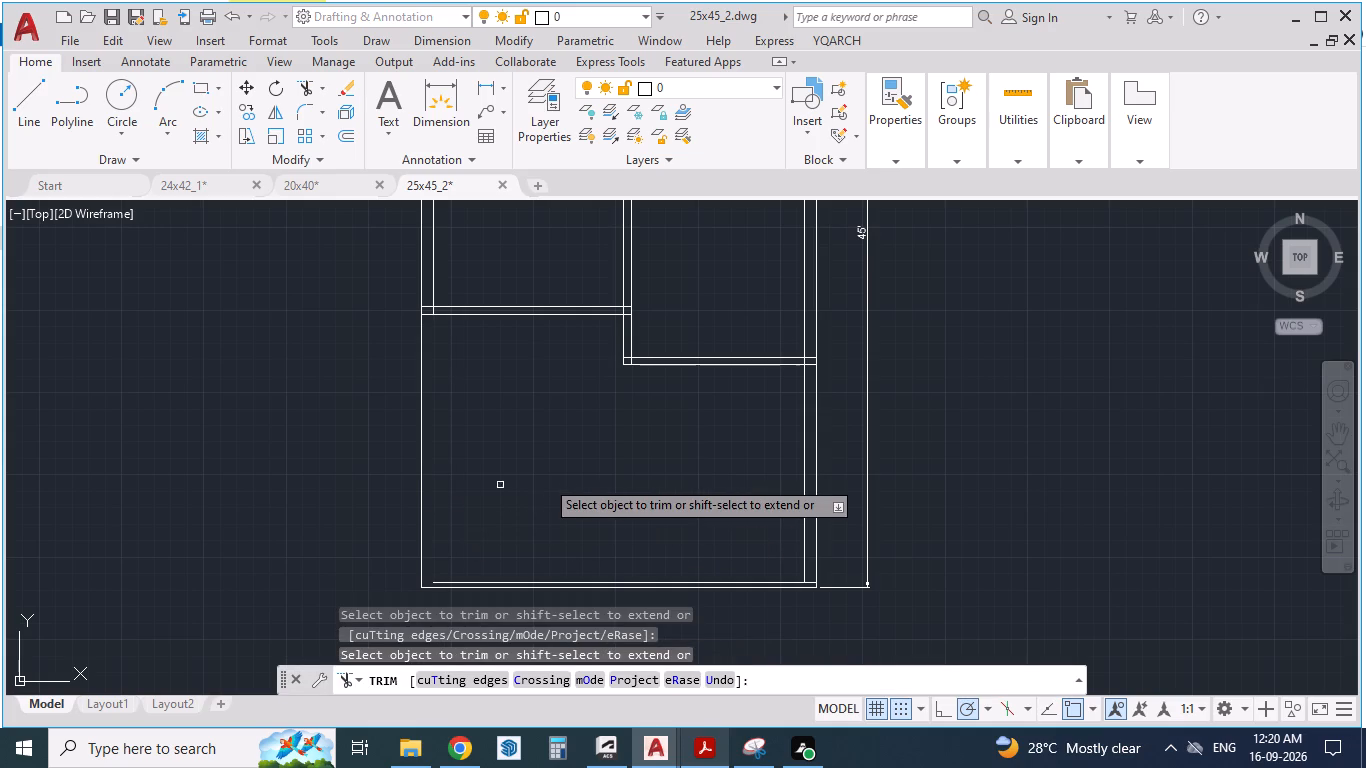
{"action": "key", "text": "space"}
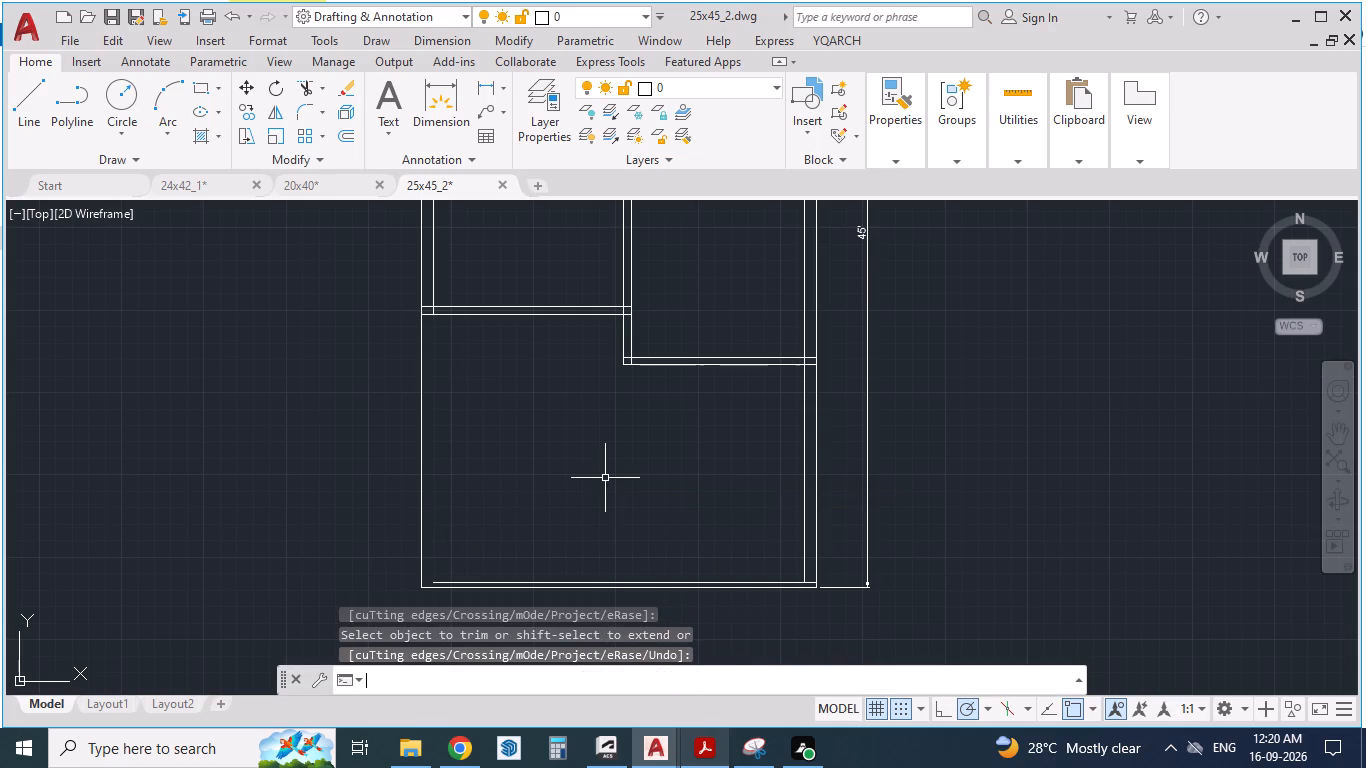
Draw a separate inner west wall line, about 17' long, from the hall's south wall down to the plot's south edge lines.
{"action": "type", "text": "L"}
{"action": "key", "text": "Return"}
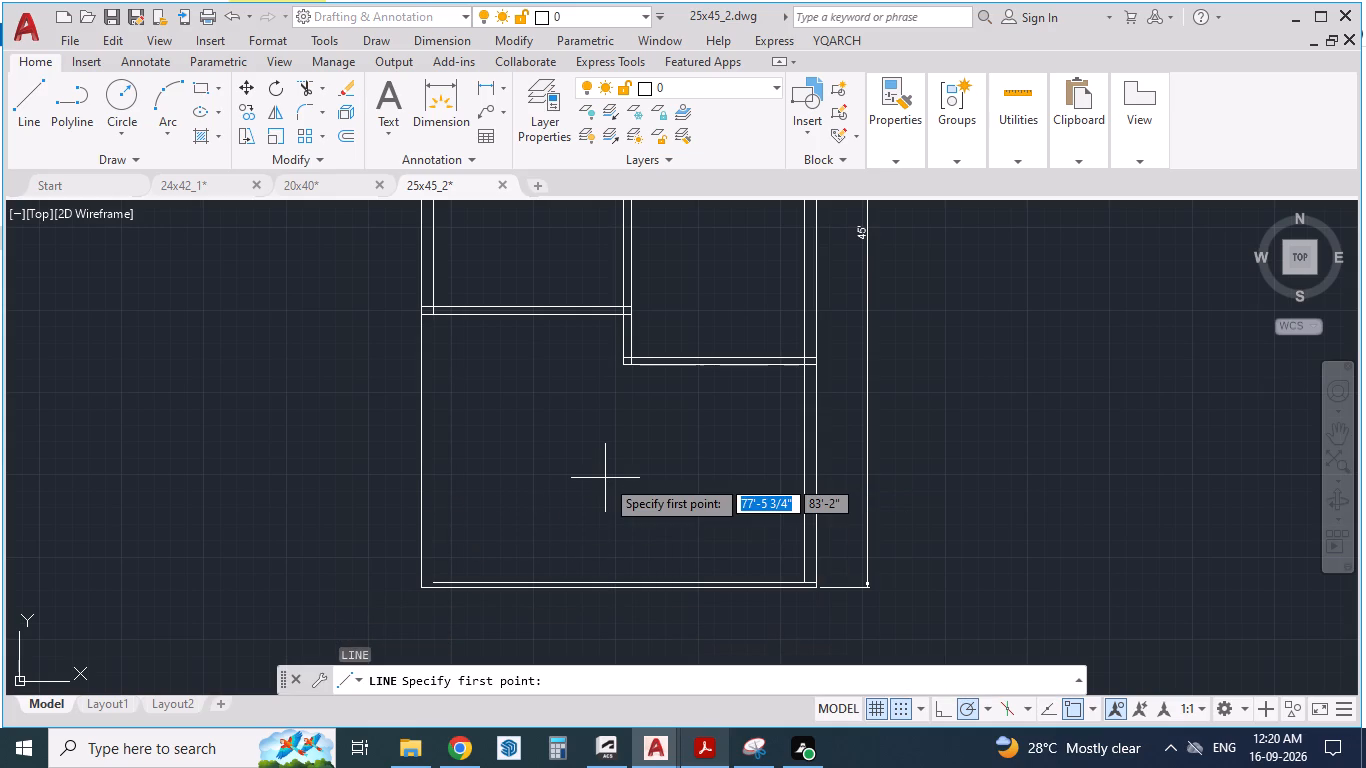
{"action": "scroll", "coordinate": [423, 392], "scroll_direction": "up", "scroll_amount": 3}
{"action": "scroll", "coordinate": [454, 376], "scroll_direction": "down", "scroll_amount": 2}
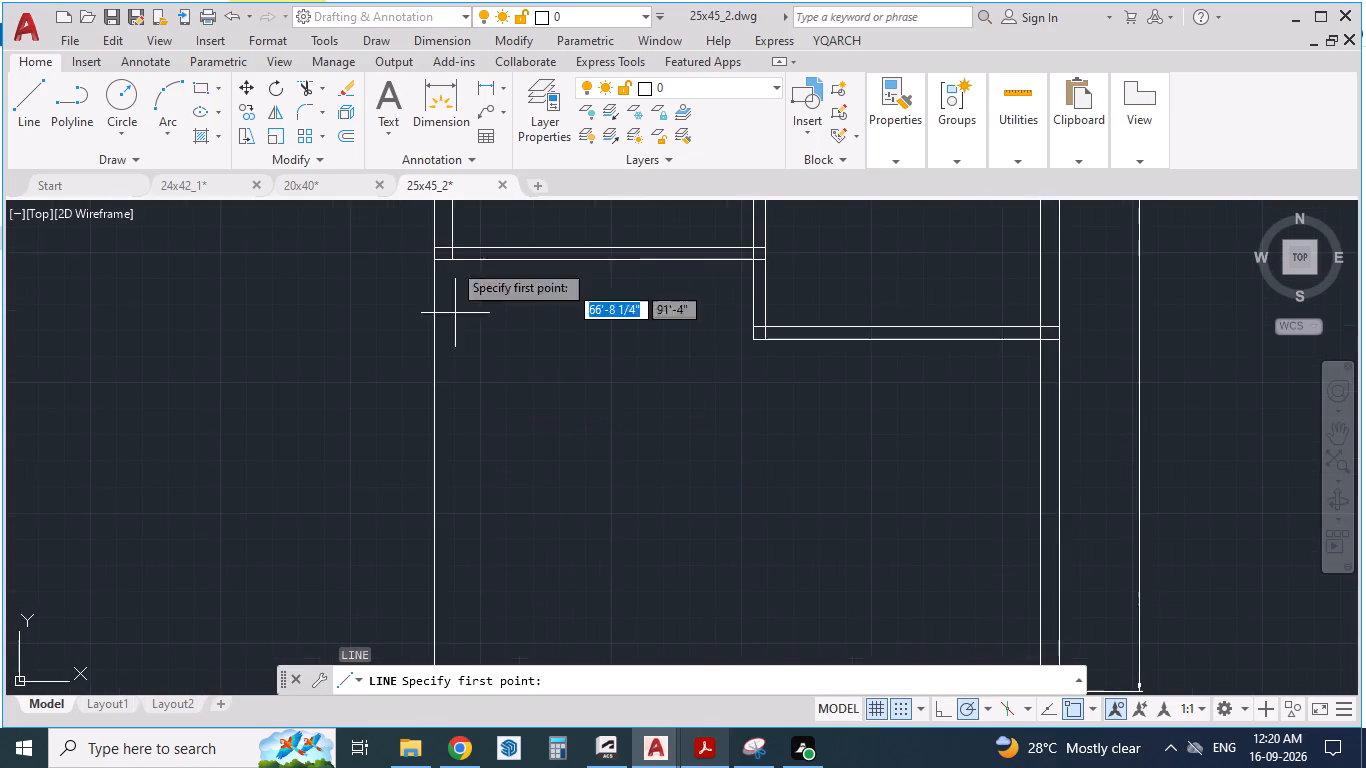
{"action": "scroll", "coordinate": [448, 246], "scroll_direction": "up", "scroll_amount": 2}
{"action": "left_click", "coordinate": [458, 275]}
{"action": "scroll", "coordinate": [458, 277], "scroll_direction": "down", "scroll_amount": 2}
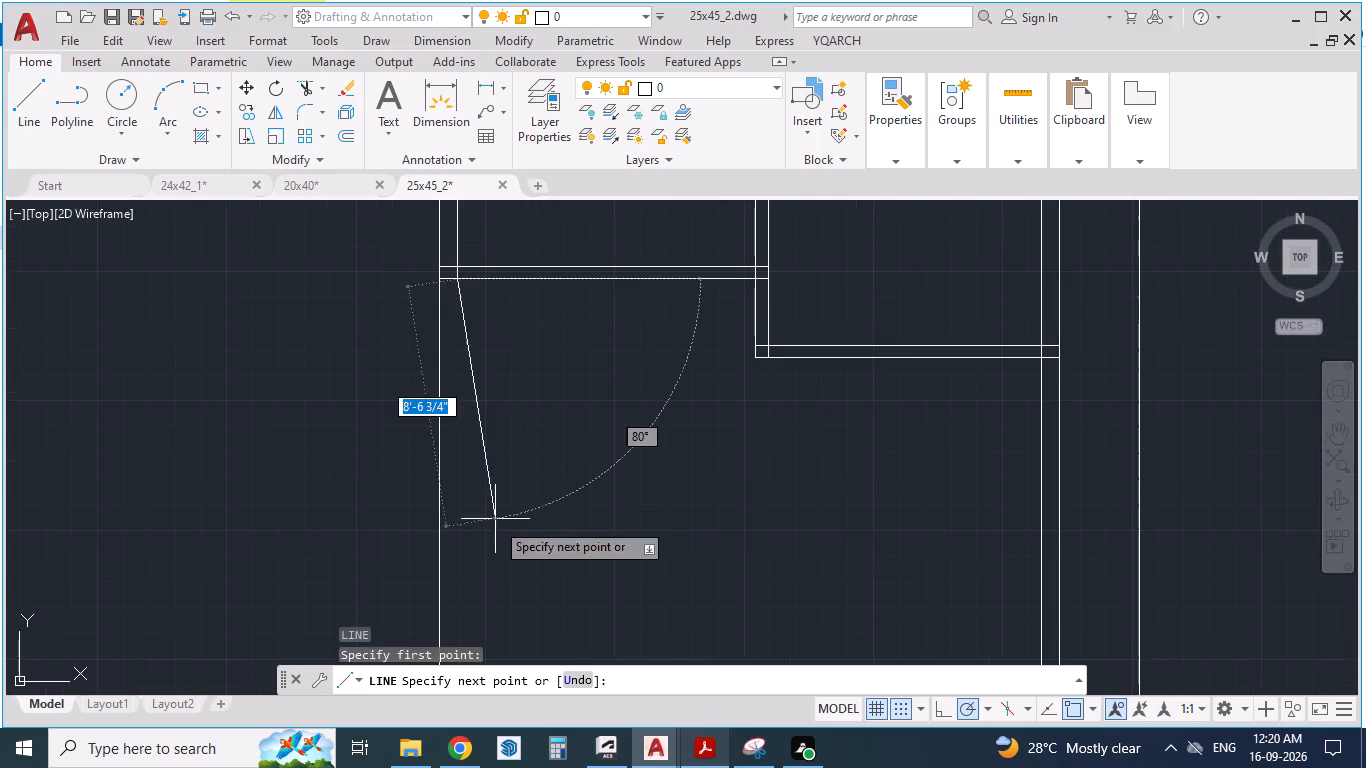
{"action": "scroll", "coordinate": [495, 357], "scroll_direction": "down", "scroll_amount": 2}
{"action": "scroll", "coordinate": [483, 507], "scroll_direction": "up", "scroll_amount": 5}
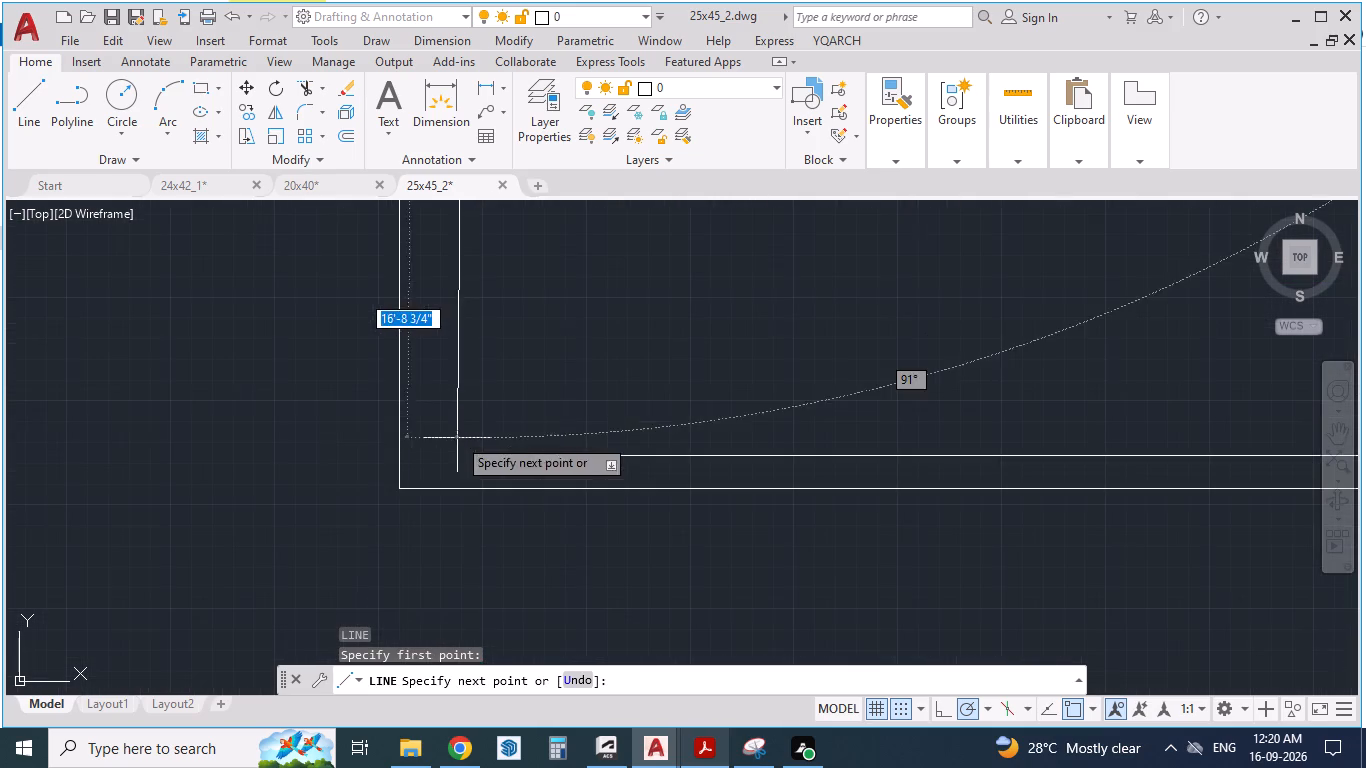
{"action": "left_click", "coordinate": [471, 453]}
{"action": "key", "text": "Return"}
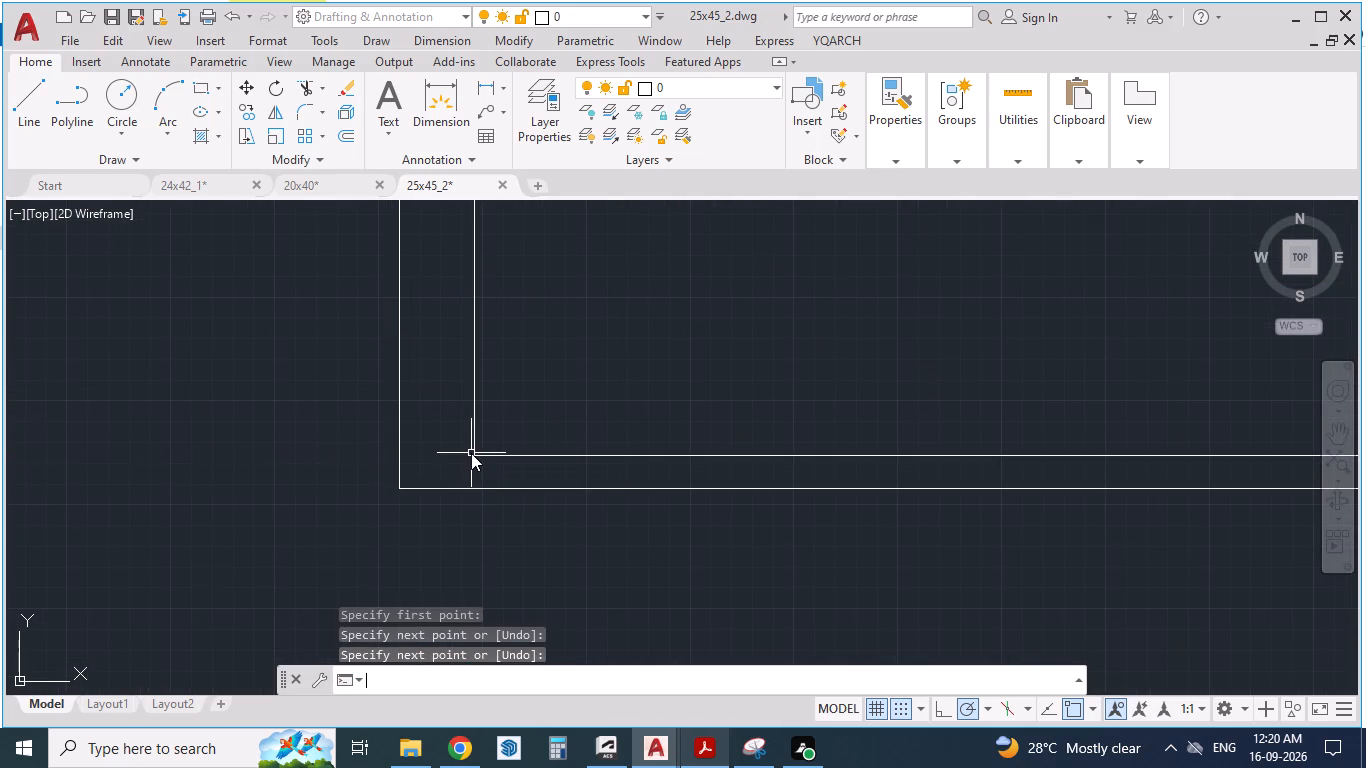
Extend the redrawn inner west wall line south to meet the inner line of the south edge.
{"action": "scroll", "coordinate": [471, 456], "scroll_direction": "up", "scroll_amount": 3}
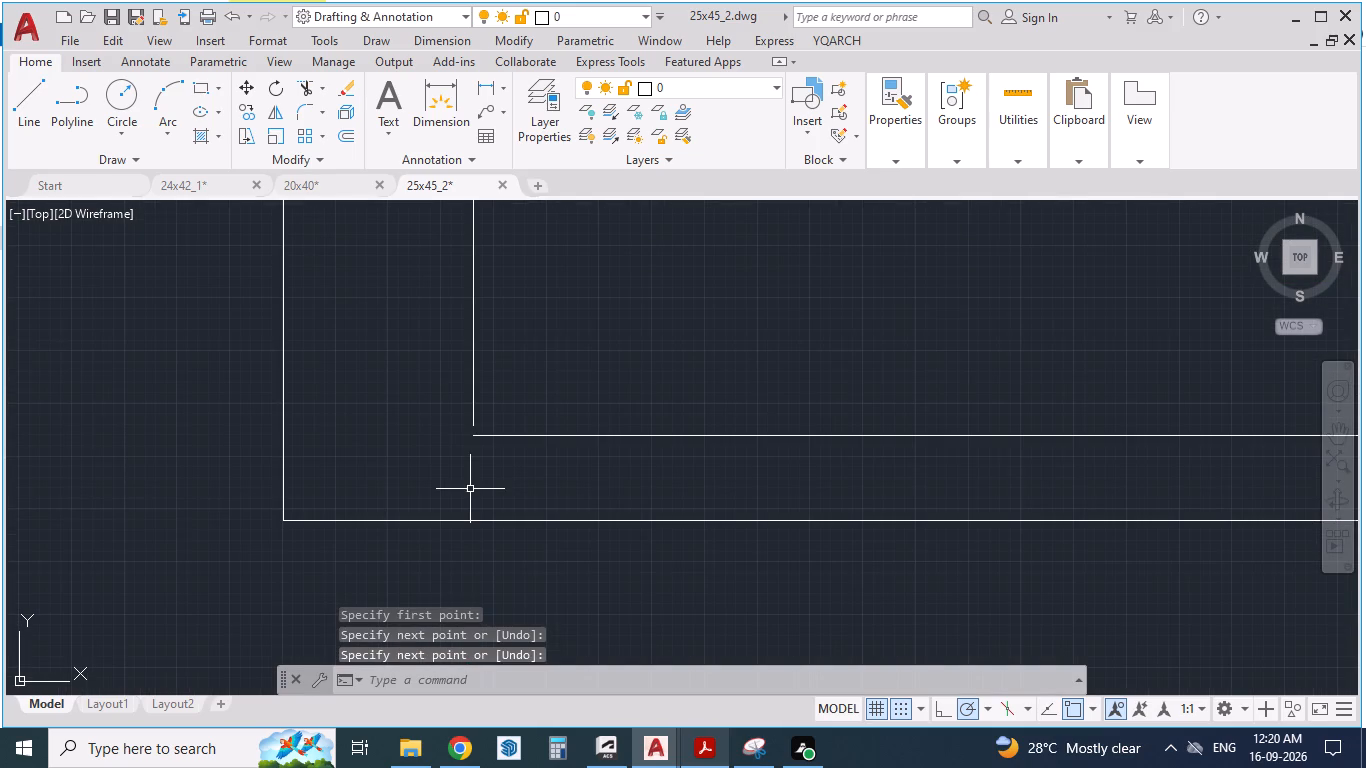
{"action": "type", "text": "EX"}
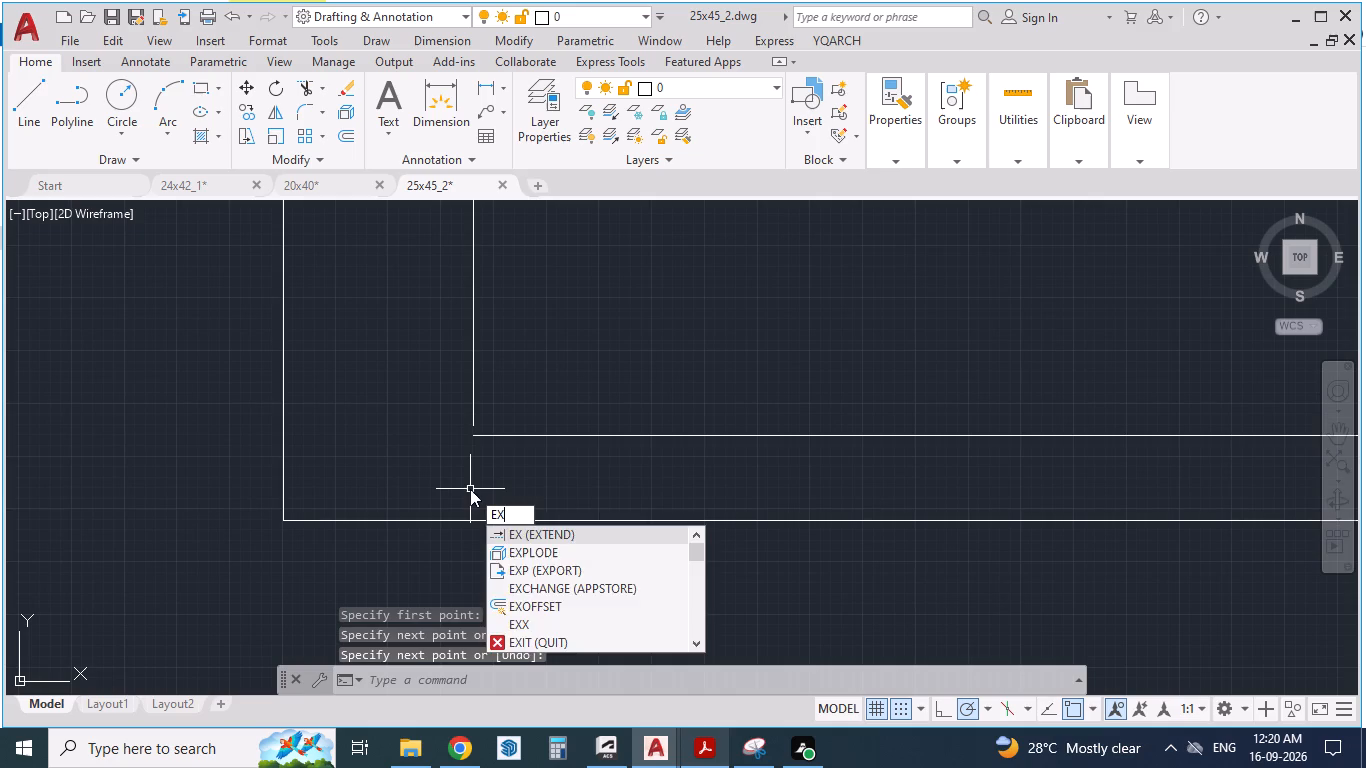
{"action": "key", "text": "Return"}
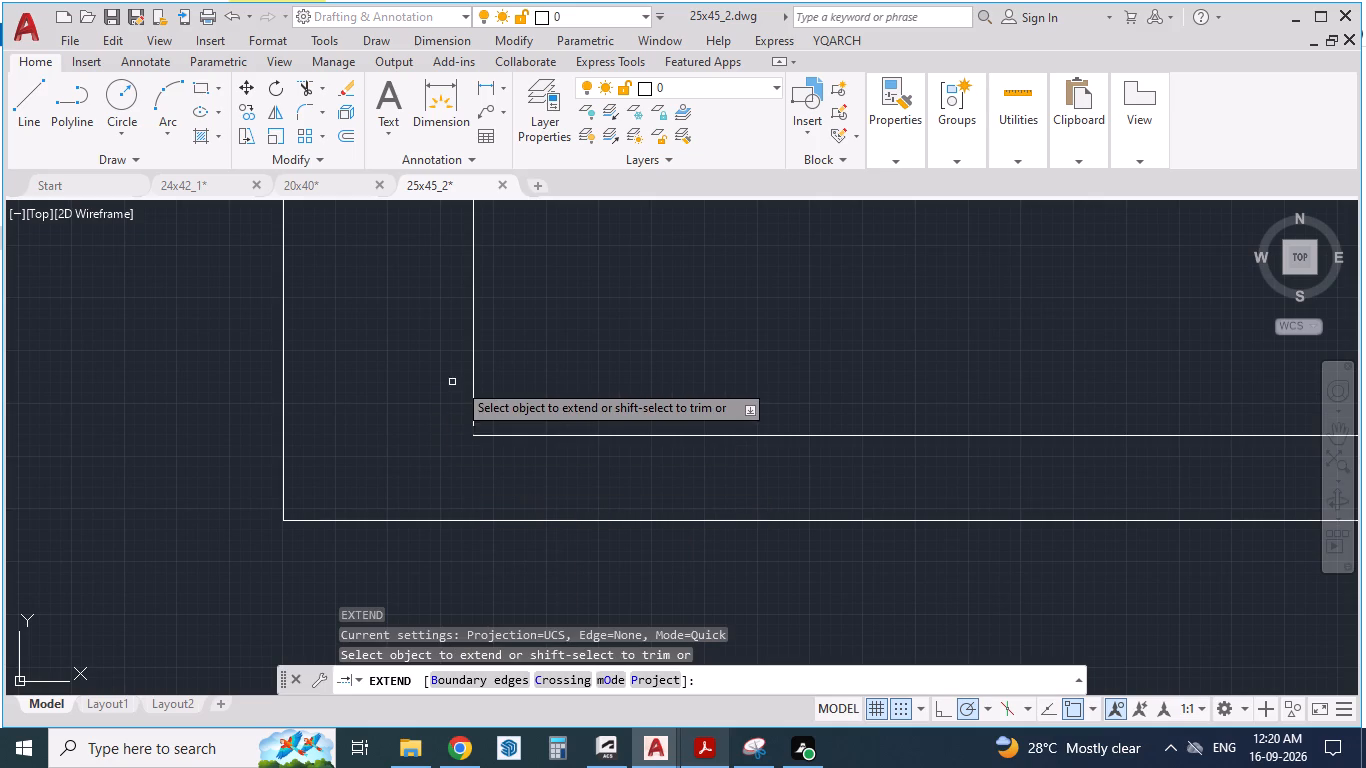
{"action": "left_click", "coordinate": [471, 391]}
{"action": "scroll", "coordinate": [374, 460], "scroll_direction": "down", "scroll_amount": 2}
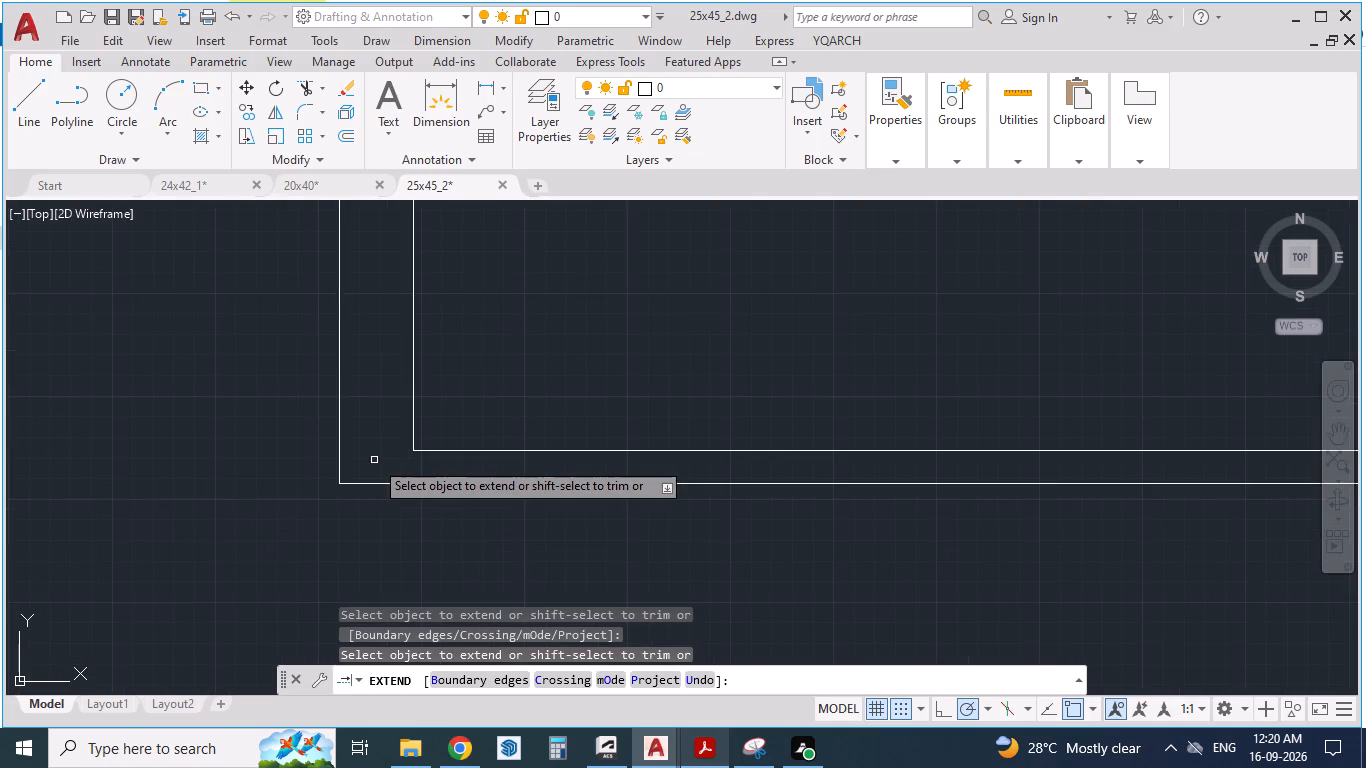
{"action": "scroll", "coordinate": [150, 546], "scroll_direction": "down", "scroll_amount": 3}
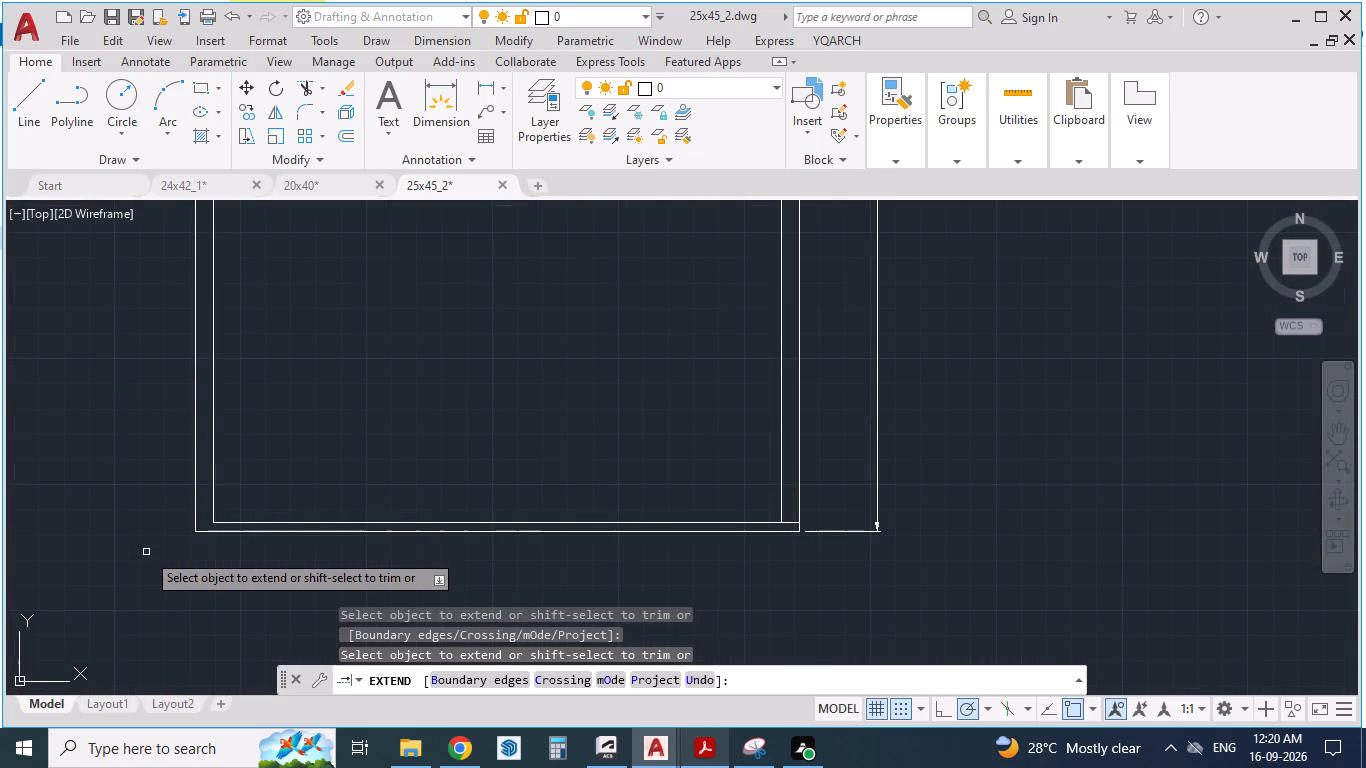
{"action": "scroll", "coordinate": [146, 552], "scroll_direction": "down", "scroll_amount": 1}
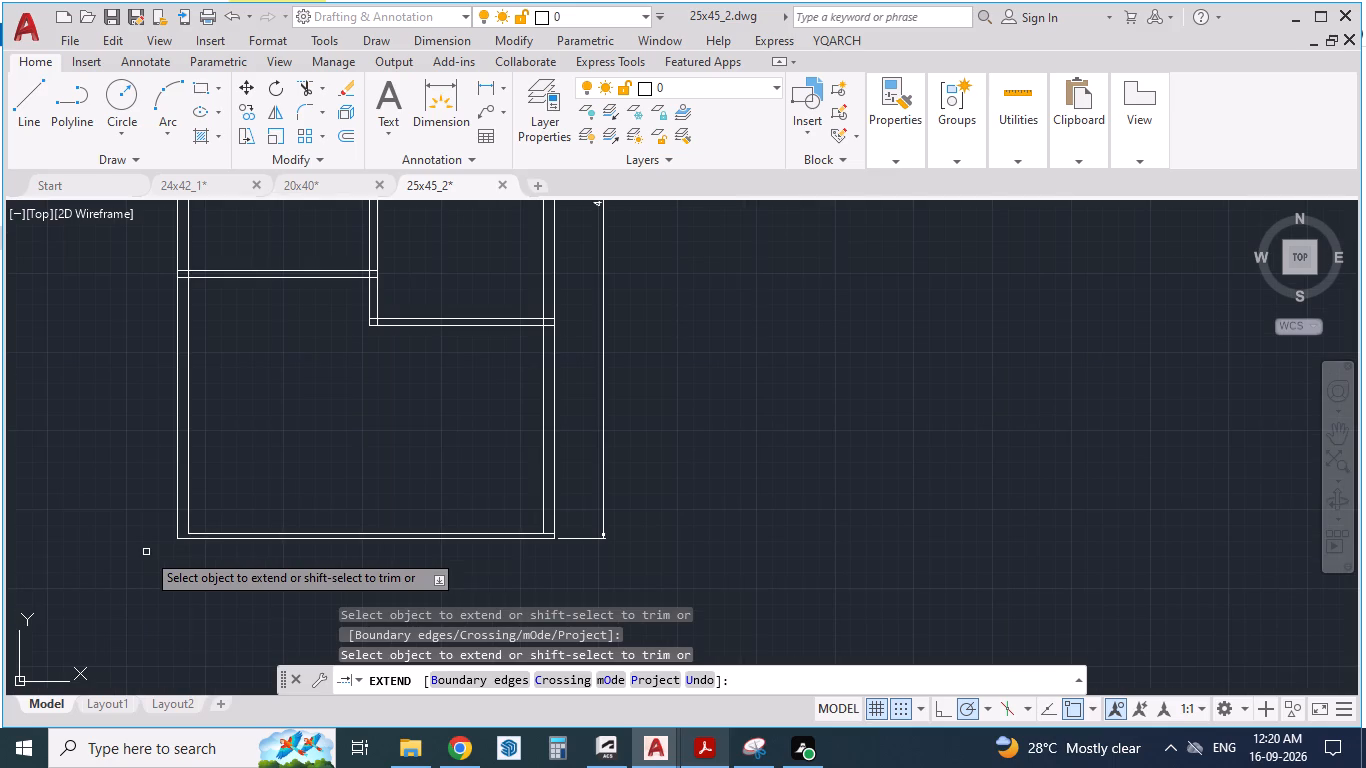
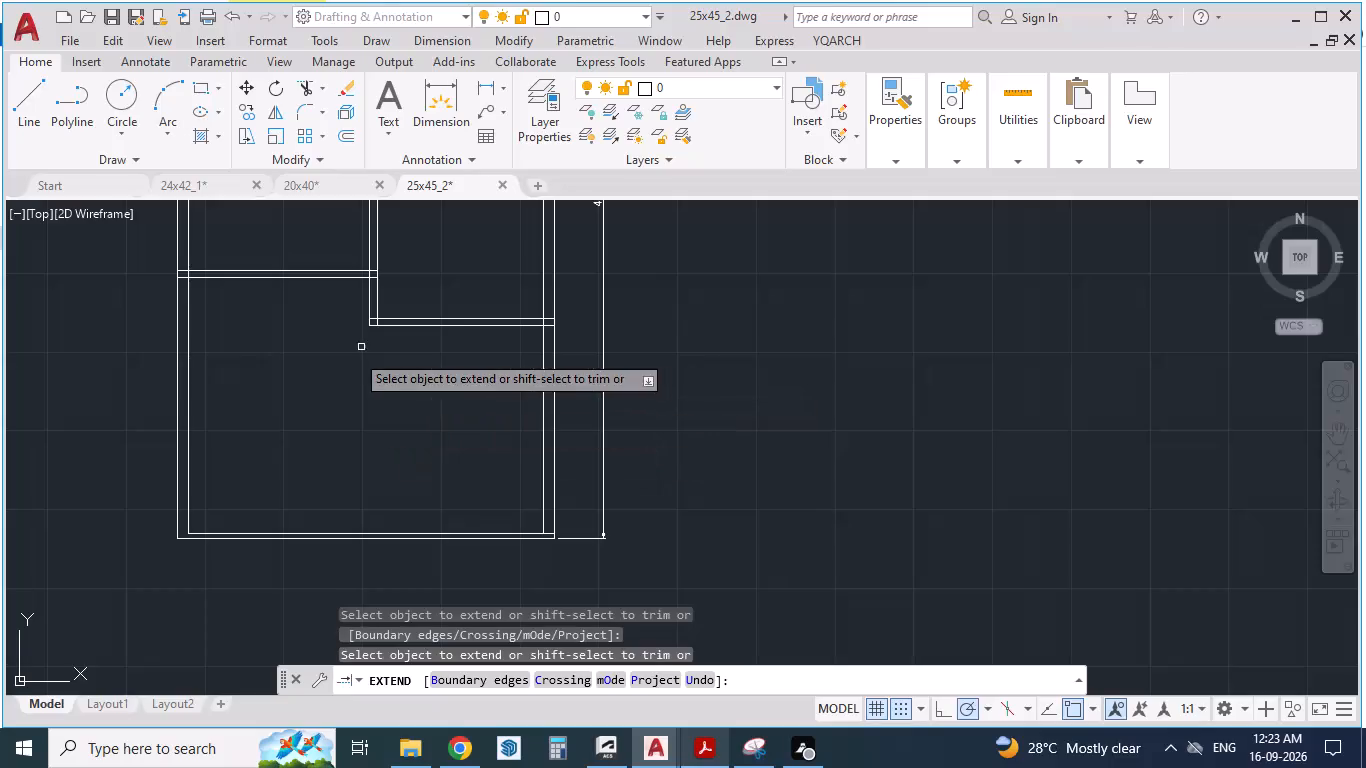
Check the parking size in the PDF plan, and dimension its depth from the hall's south wall to the inner south edge line.
{"action": "scroll", "coordinate": [337, 404], "scroll_direction": "up", "scroll_amount": 1}
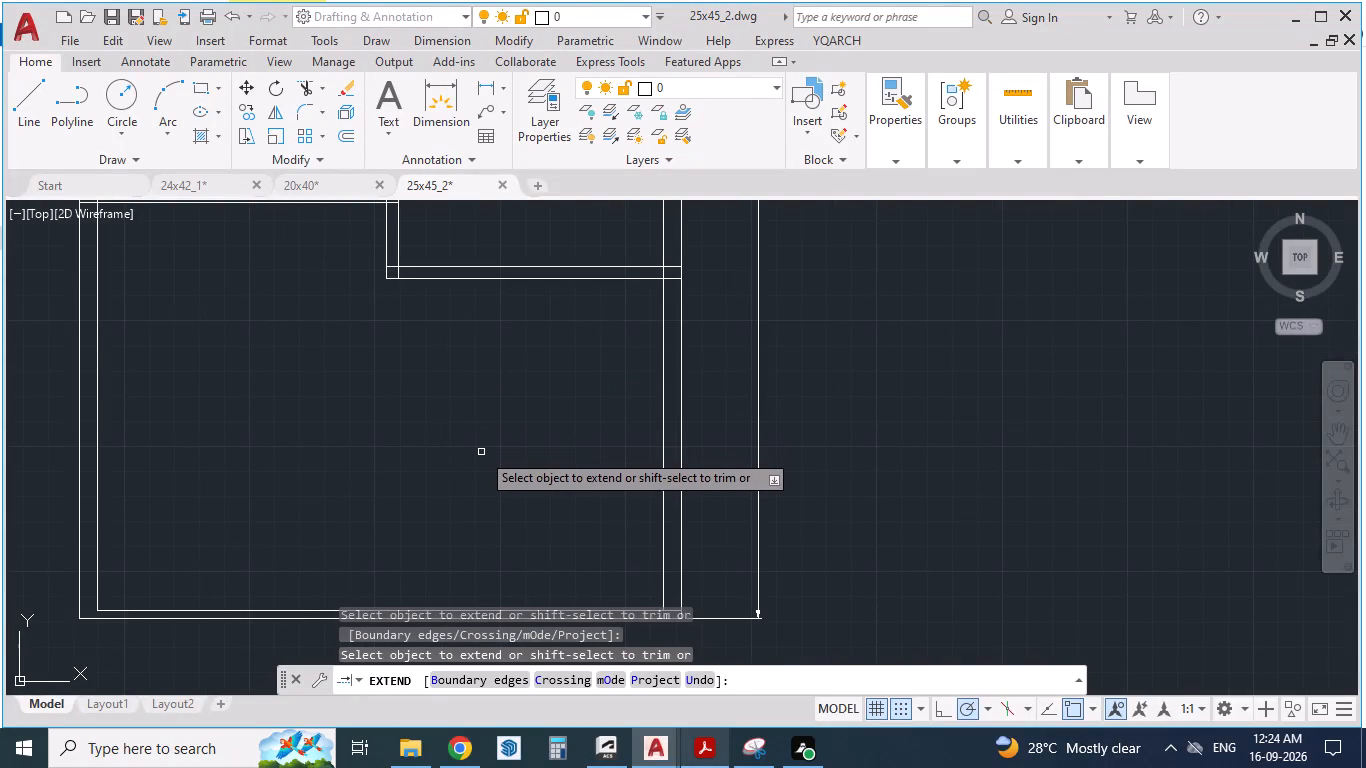
{"action": "scroll", "coordinate": [564, 453], "scroll_direction": "down", "scroll_amount": 2}
{"action": "scroll", "coordinate": [423, 464], "scroll_direction": "up", "scroll_amount": 1}
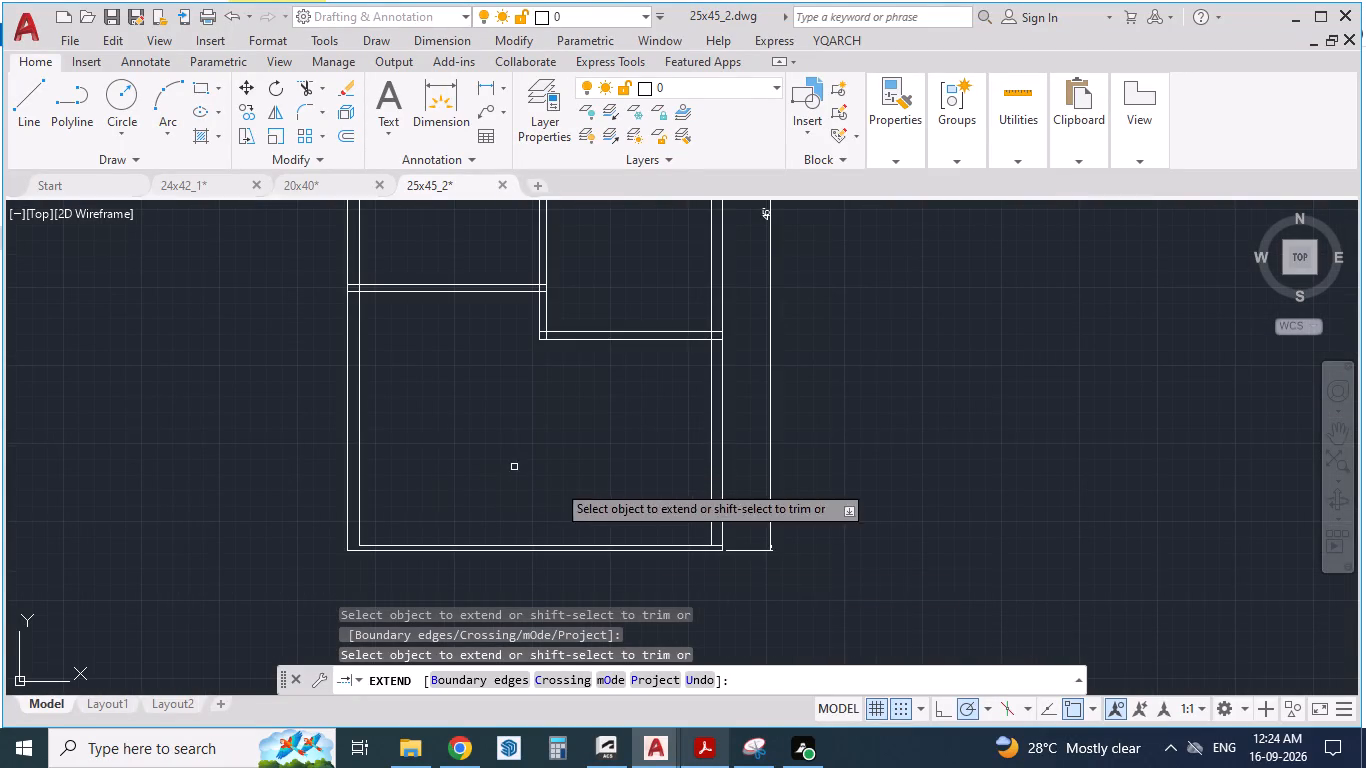
{"action": "left_click", "coordinate": [708, 757]}
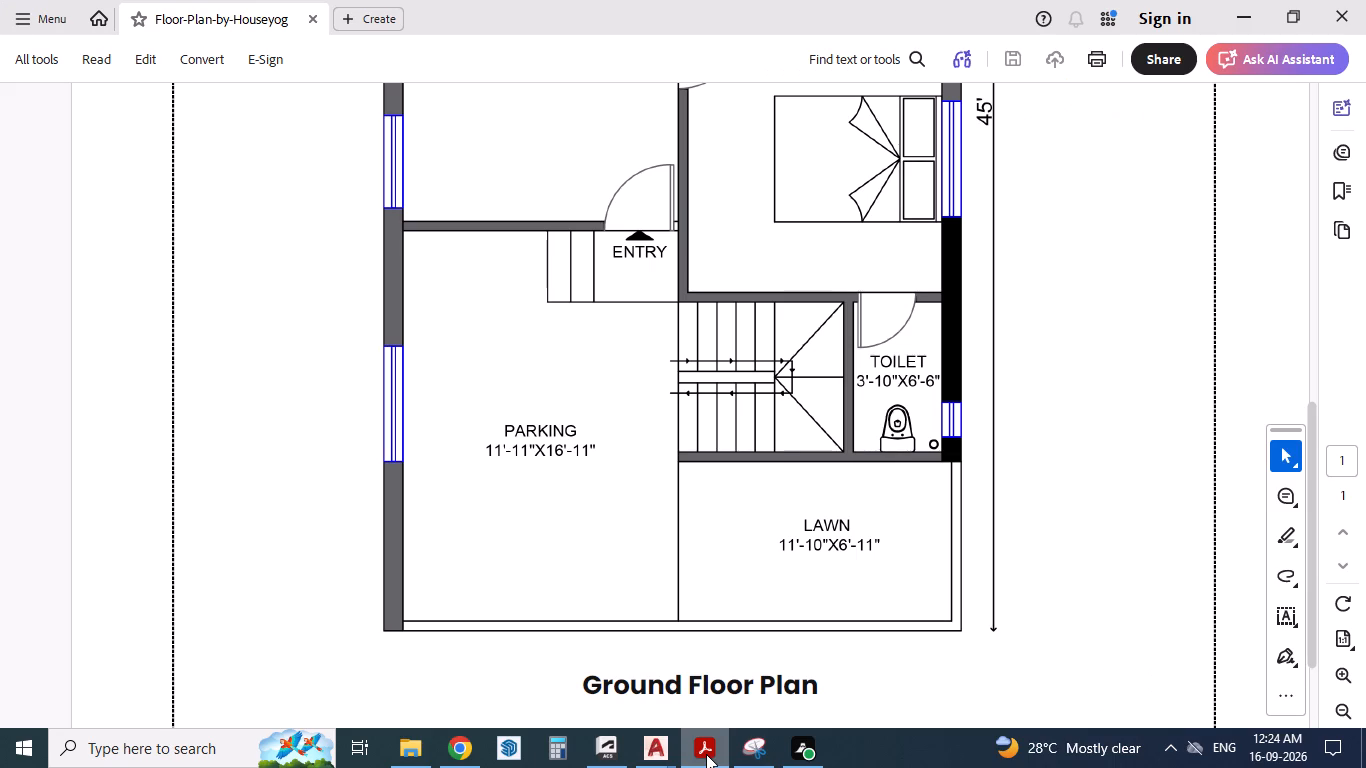
{"action": "left_click", "coordinate": [706, 754]}
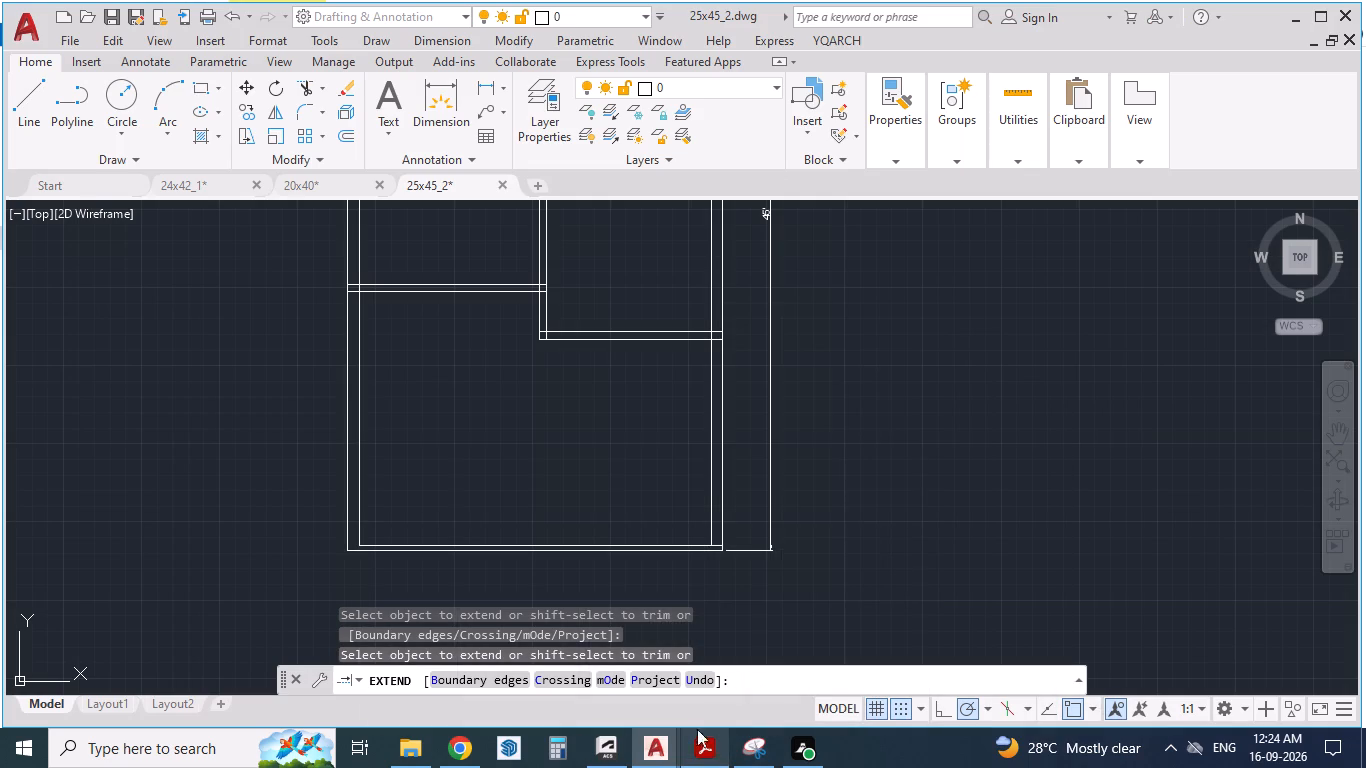
{"action": "key", "text": "space"}
{"action": "type", "text": "DA"}
{"action": "key", "text": "Return"}
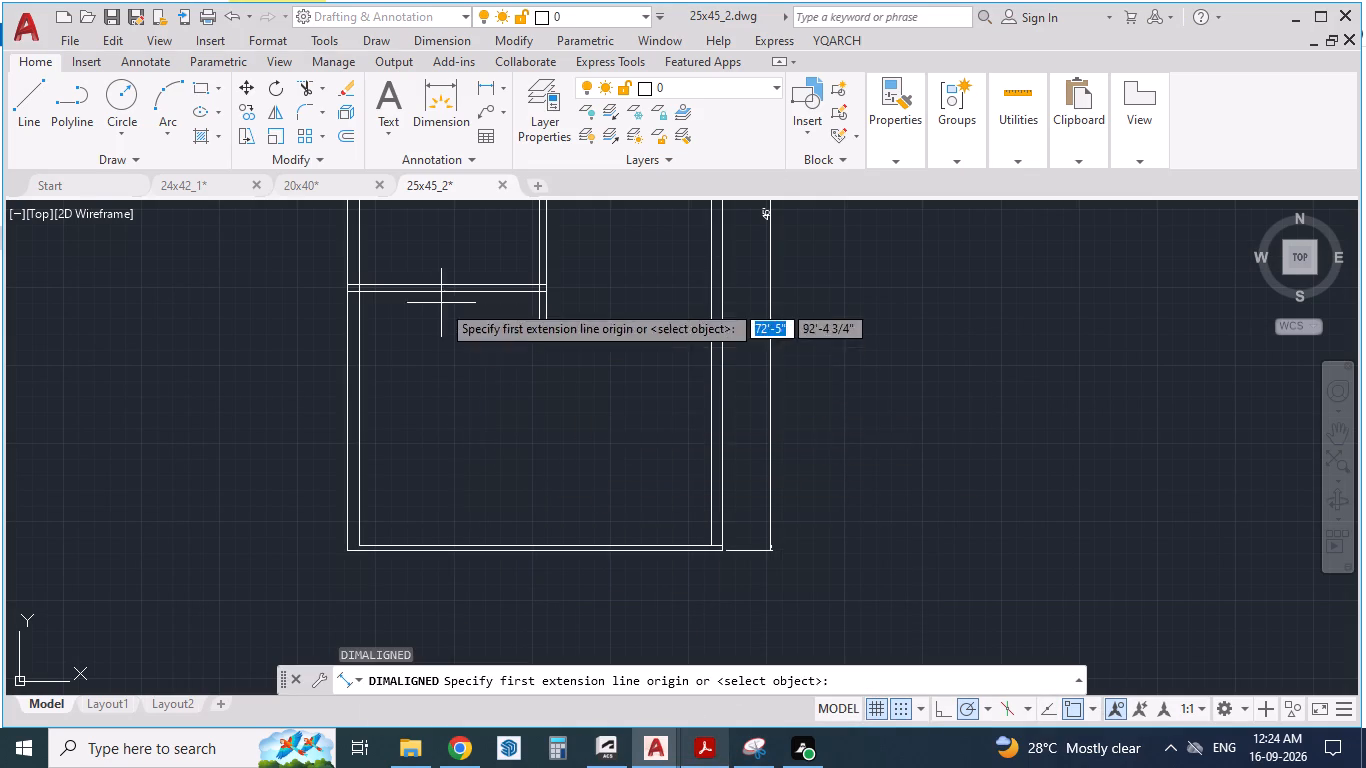
{"action": "scroll", "coordinate": [470, 350], "scroll_direction": "up", "scroll_amount": 1}
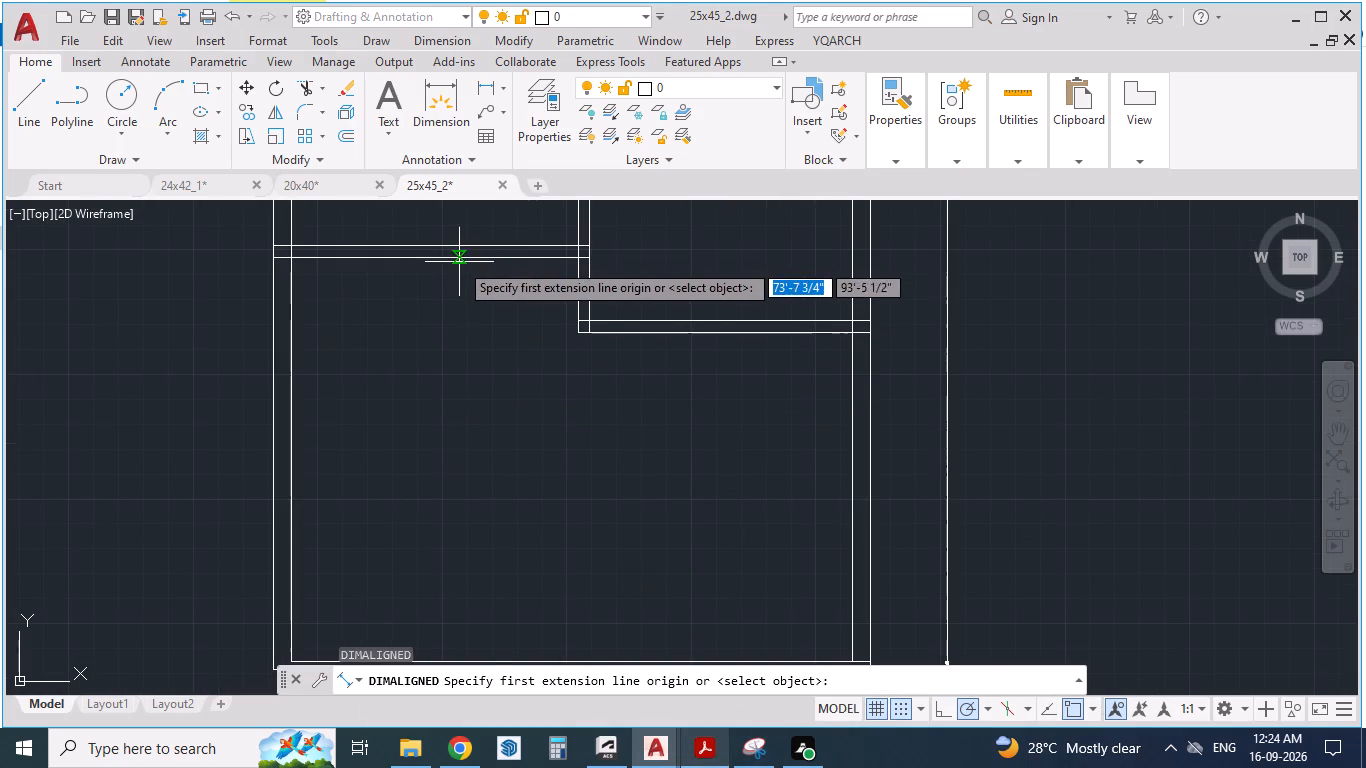
{"action": "left_click", "coordinate": [459, 262]}
{"action": "scroll", "coordinate": [473, 357], "scroll_direction": "down", "scroll_amount": 2}
{"action": "scroll", "coordinate": [477, 503], "scroll_direction": "up", "scroll_amount": 2}
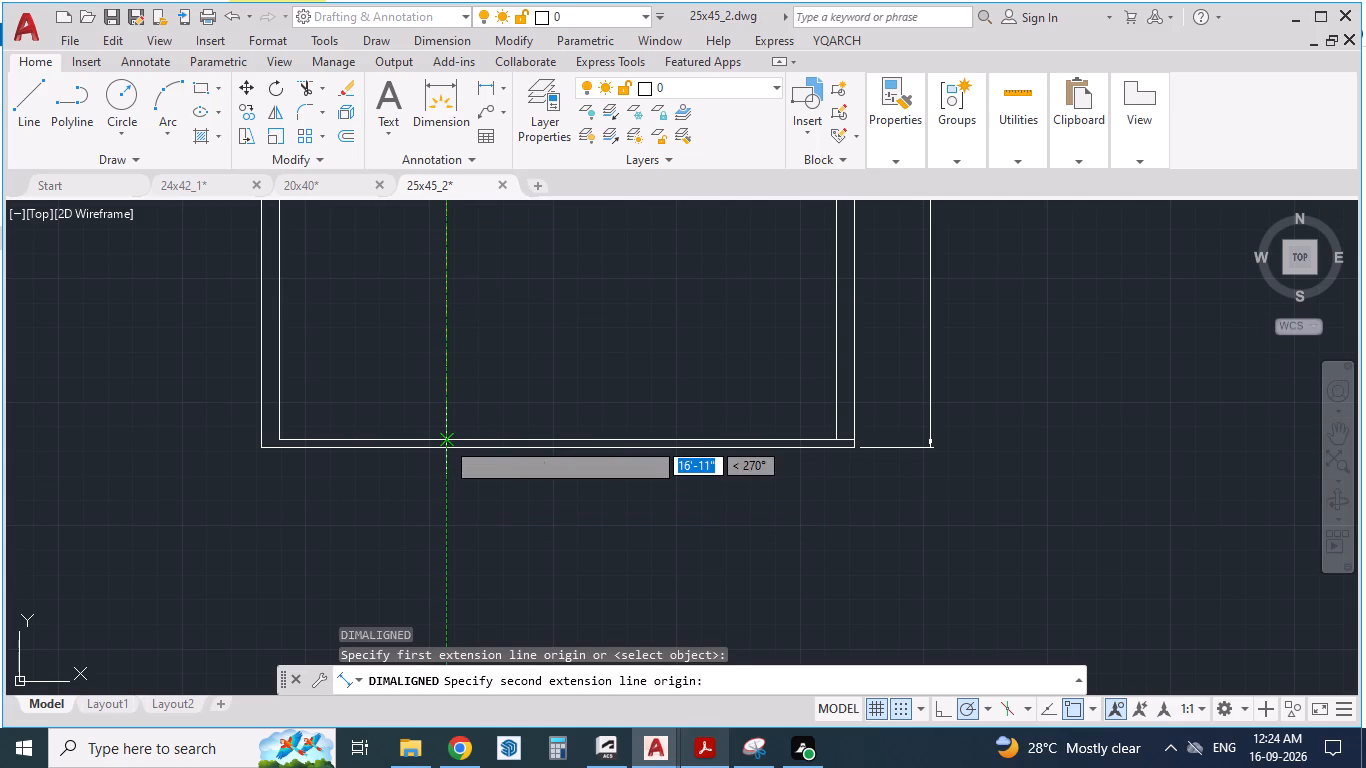
{"action": "left_click", "coordinate": [445, 440]}
{"action": "left_click", "coordinate": [478, 435]}
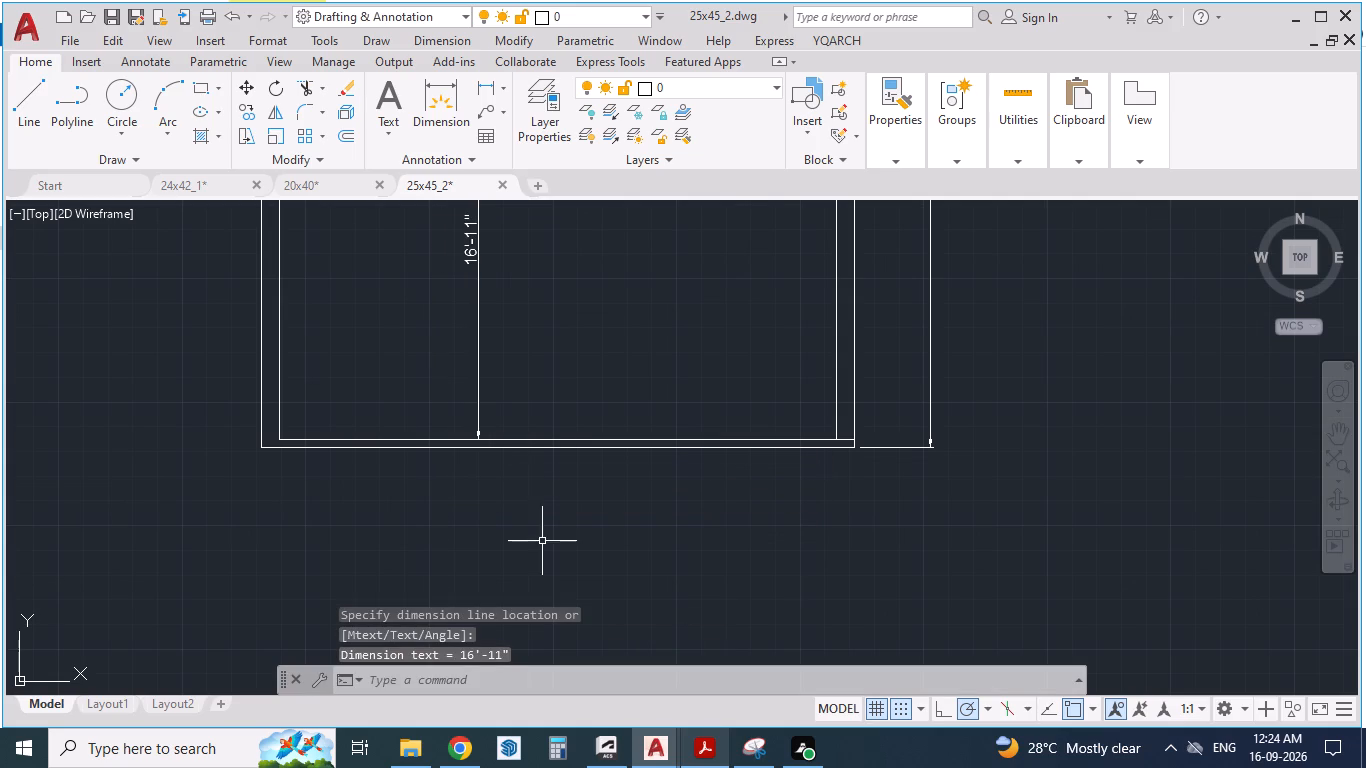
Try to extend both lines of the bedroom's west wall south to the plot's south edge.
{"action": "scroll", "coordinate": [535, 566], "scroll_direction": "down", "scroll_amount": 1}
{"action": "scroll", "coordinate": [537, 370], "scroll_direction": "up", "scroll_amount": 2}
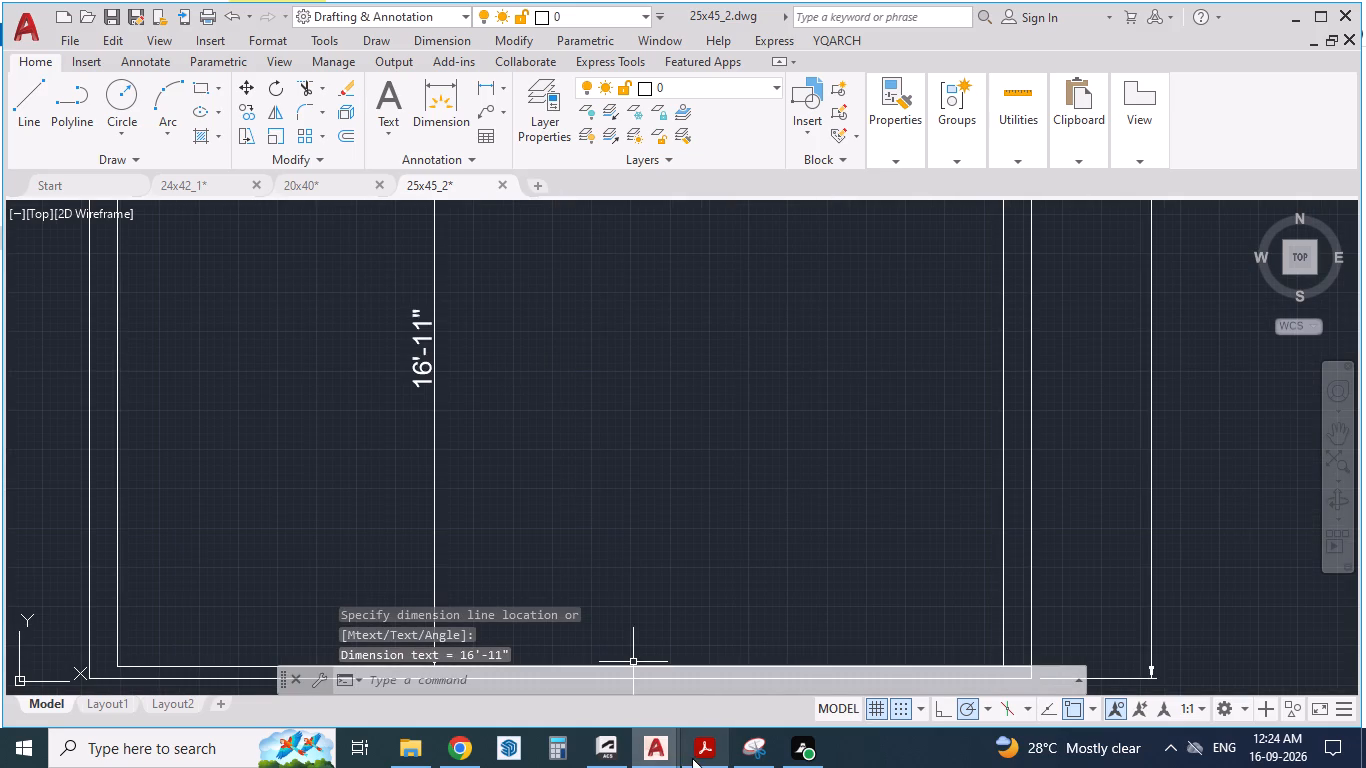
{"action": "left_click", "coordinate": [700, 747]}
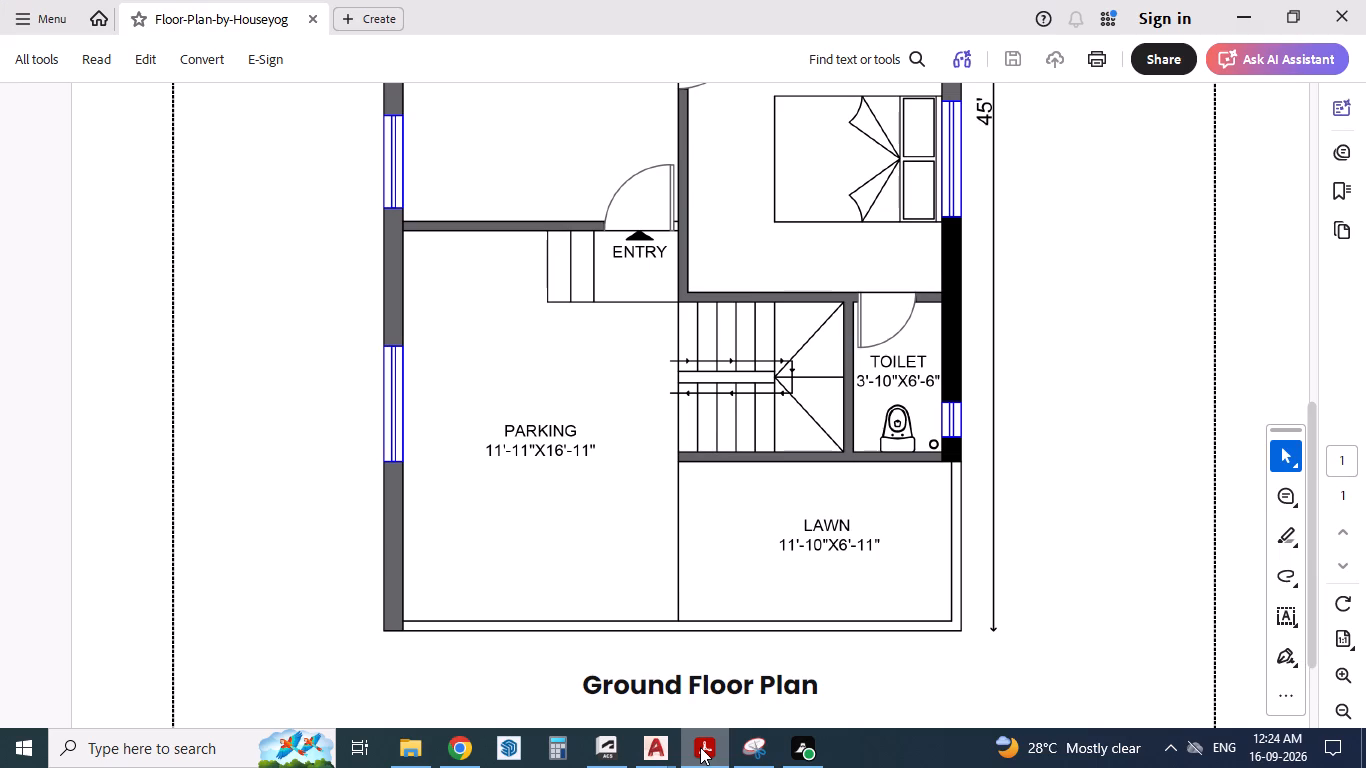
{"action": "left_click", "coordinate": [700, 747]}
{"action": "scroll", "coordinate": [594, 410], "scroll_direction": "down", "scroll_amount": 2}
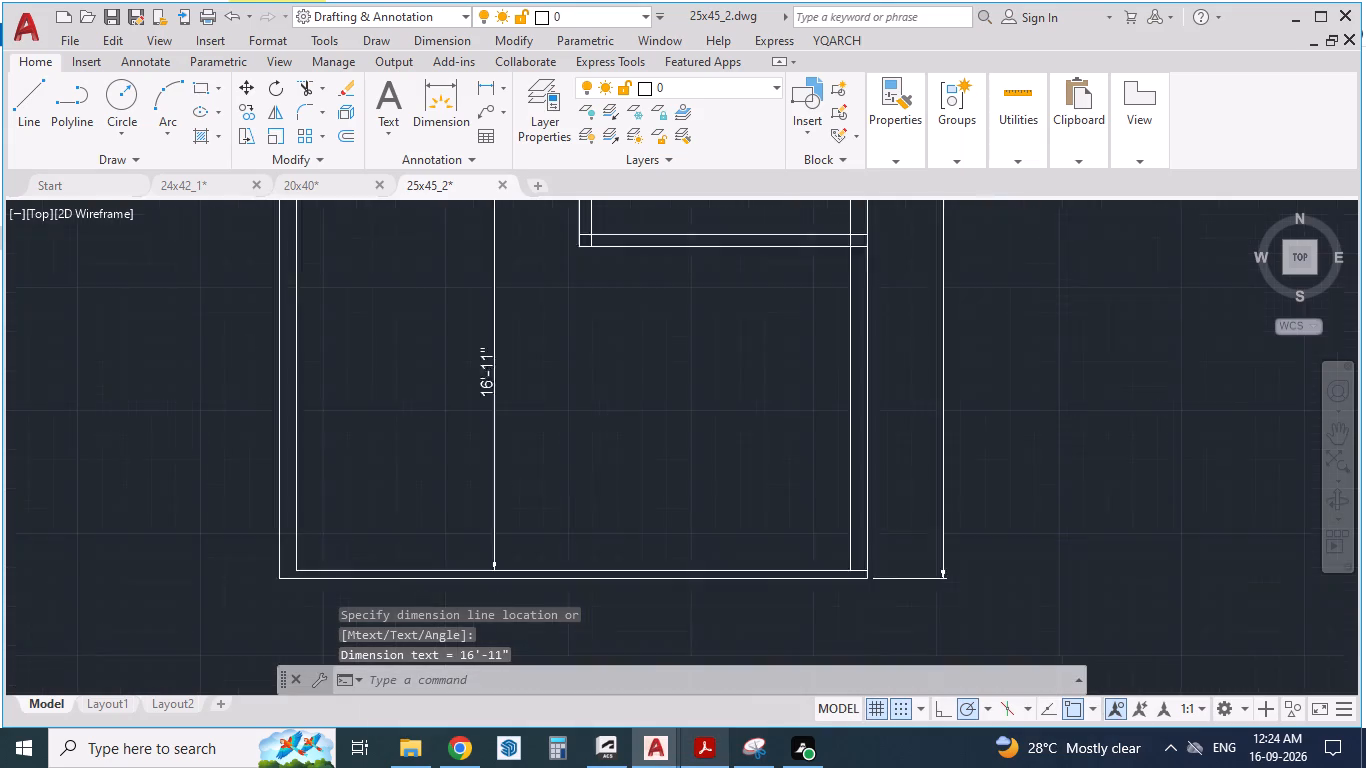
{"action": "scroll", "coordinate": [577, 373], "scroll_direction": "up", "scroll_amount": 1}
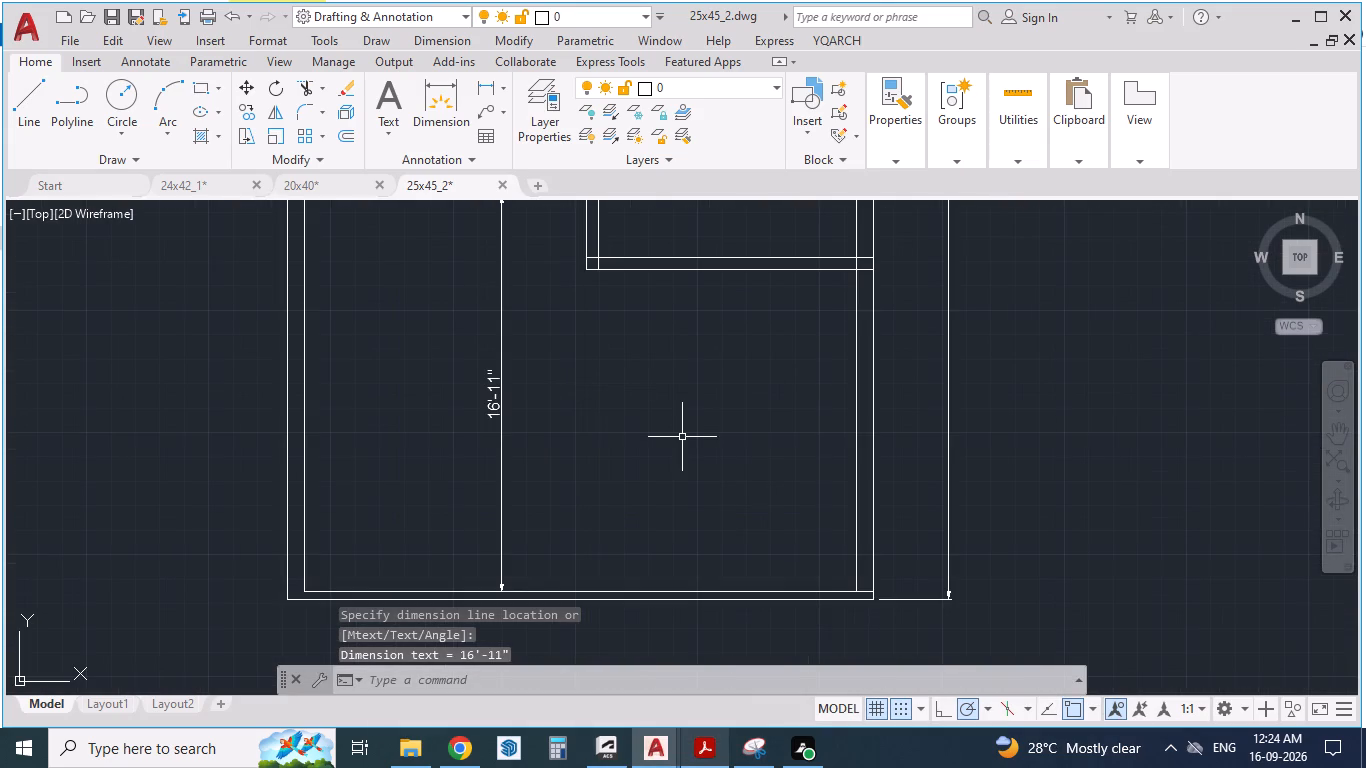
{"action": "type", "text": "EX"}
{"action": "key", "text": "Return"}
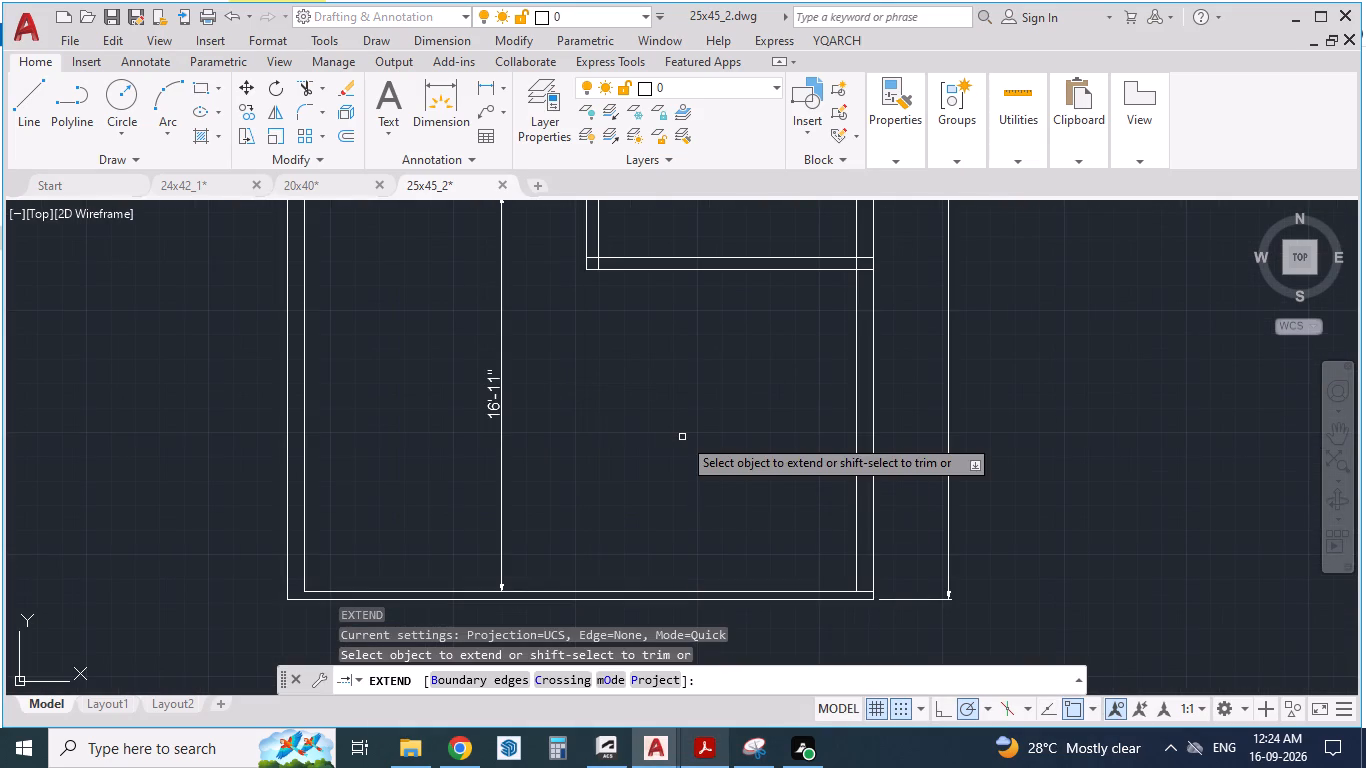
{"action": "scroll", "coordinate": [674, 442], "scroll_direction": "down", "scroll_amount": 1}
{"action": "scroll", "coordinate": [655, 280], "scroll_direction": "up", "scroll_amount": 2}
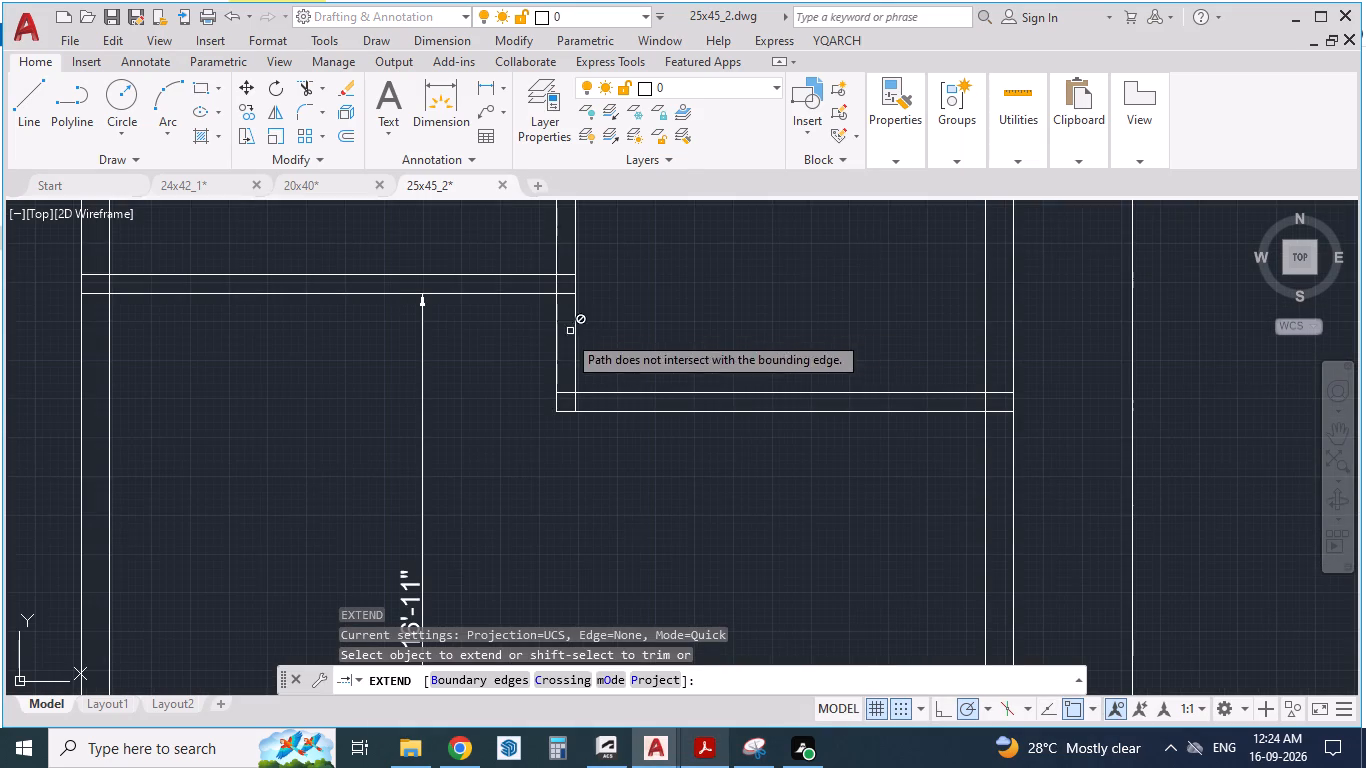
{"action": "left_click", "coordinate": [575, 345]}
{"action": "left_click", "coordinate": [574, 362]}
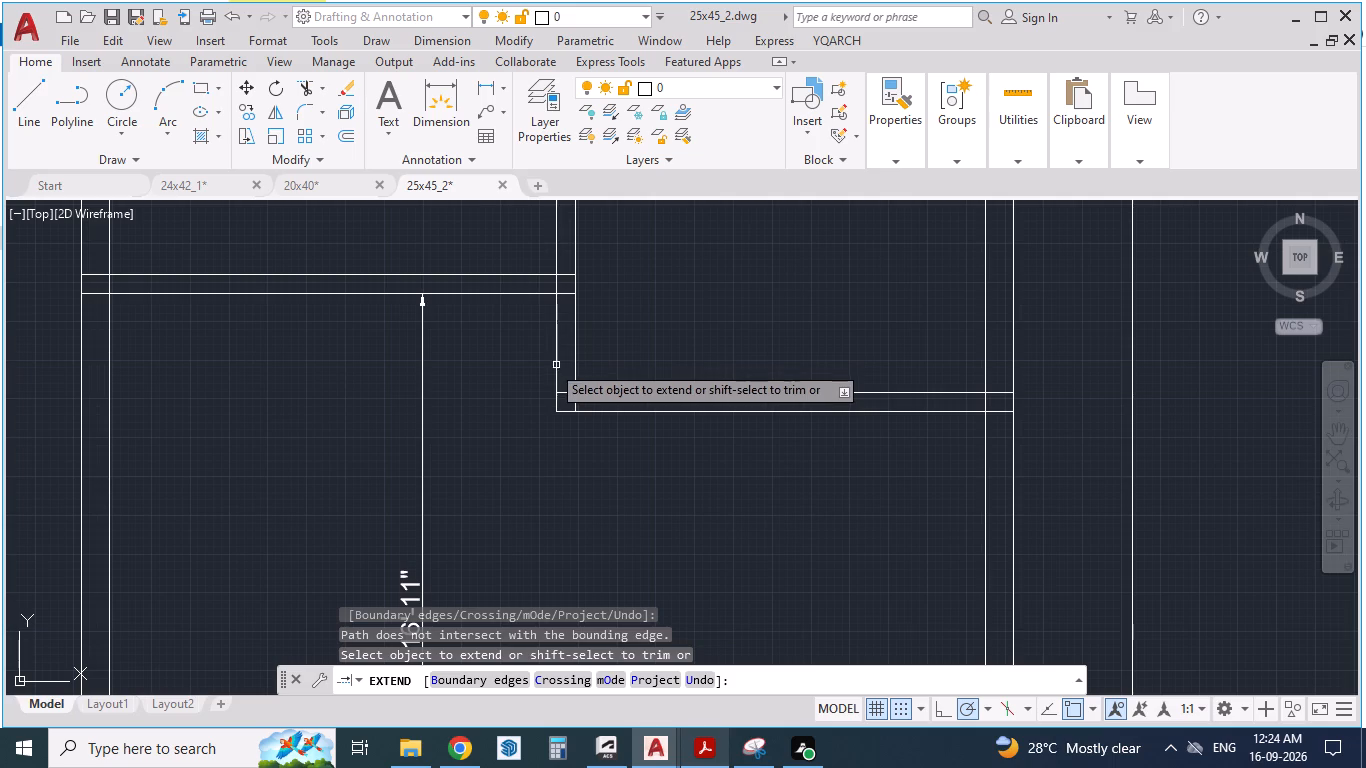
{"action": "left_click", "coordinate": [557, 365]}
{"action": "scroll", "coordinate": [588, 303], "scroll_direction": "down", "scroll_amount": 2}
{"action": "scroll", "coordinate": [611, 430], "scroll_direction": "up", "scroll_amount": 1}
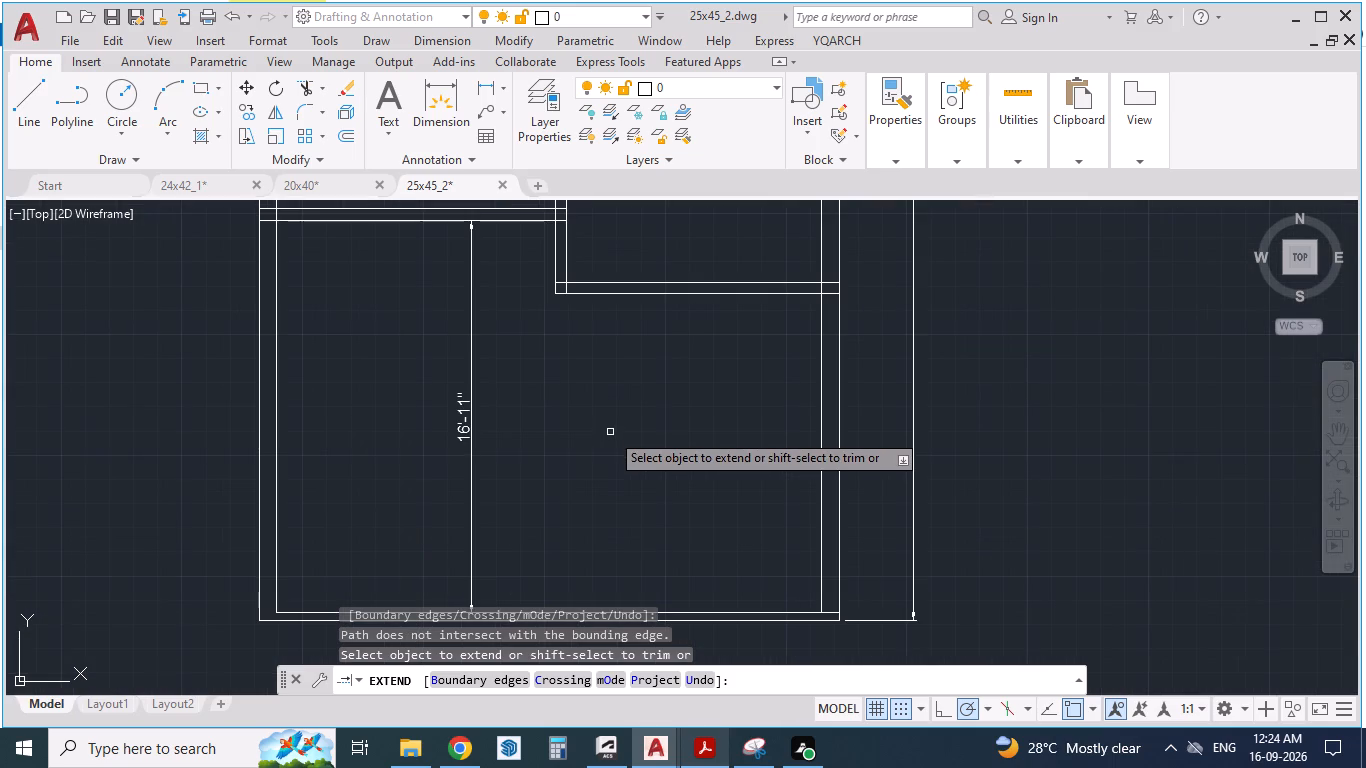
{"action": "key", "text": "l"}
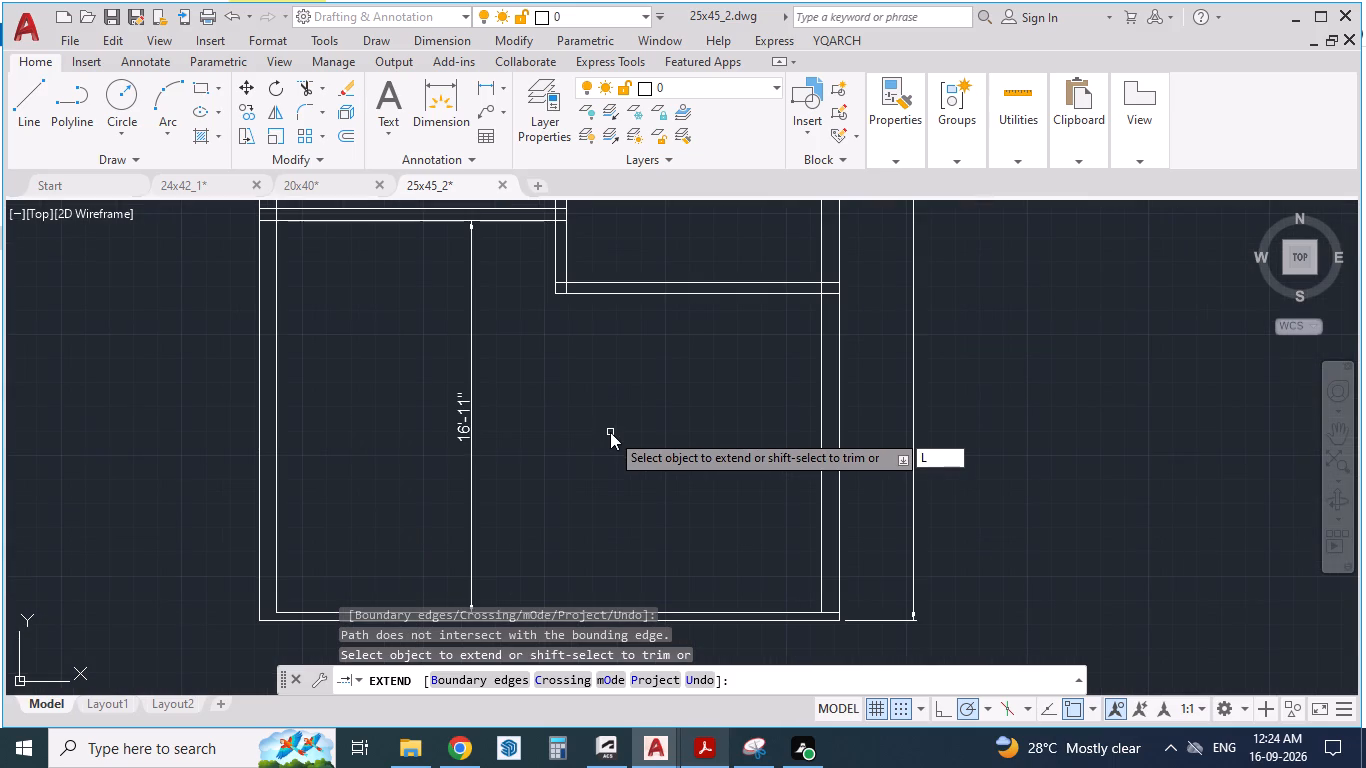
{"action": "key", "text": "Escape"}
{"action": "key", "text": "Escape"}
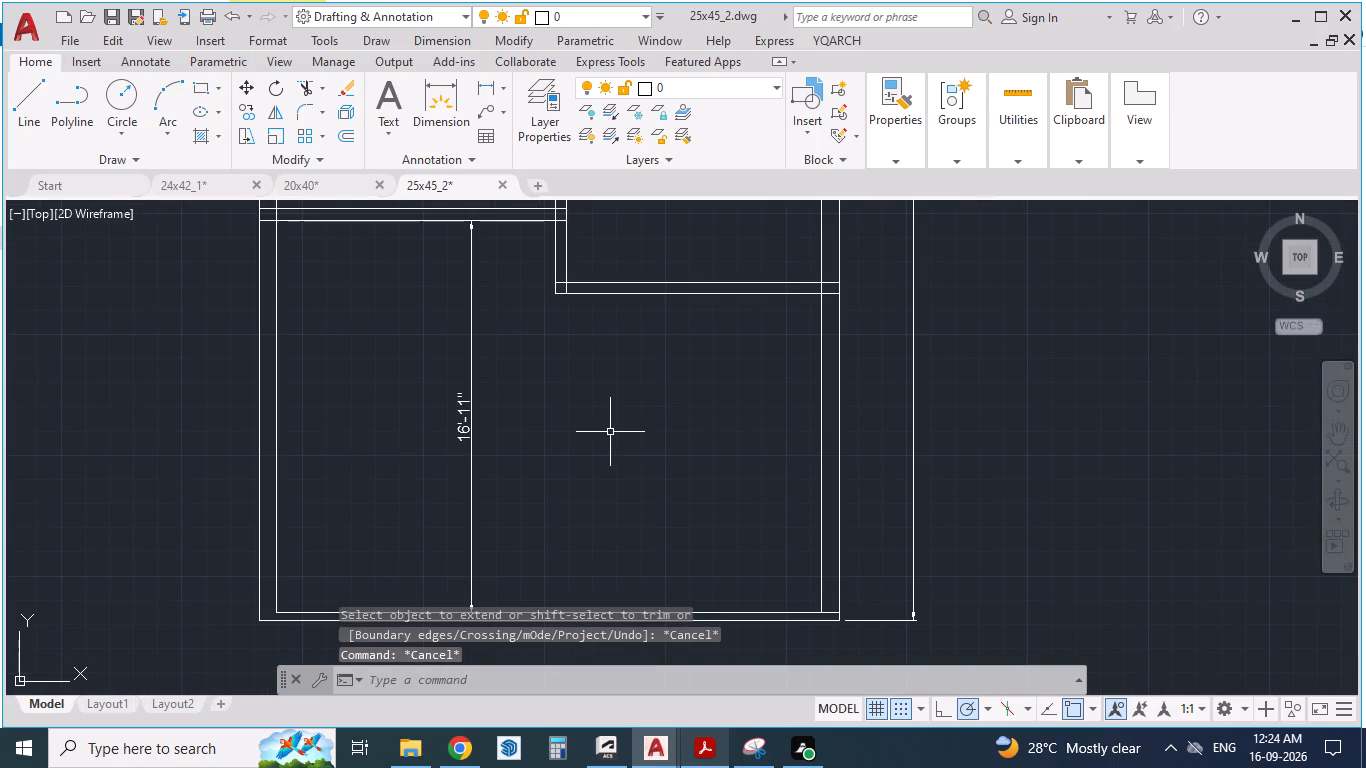
Draw a vertical line about 13'-9" long from the bedroom's outer southwest corner down to the inner south edge line.
{"action": "key", "text": "l"}
{"action": "key", "text": "Return"}
{"action": "scroll", "coordinate": [570, 370], "scroll_direction": "up", "scroll_amount": 1}
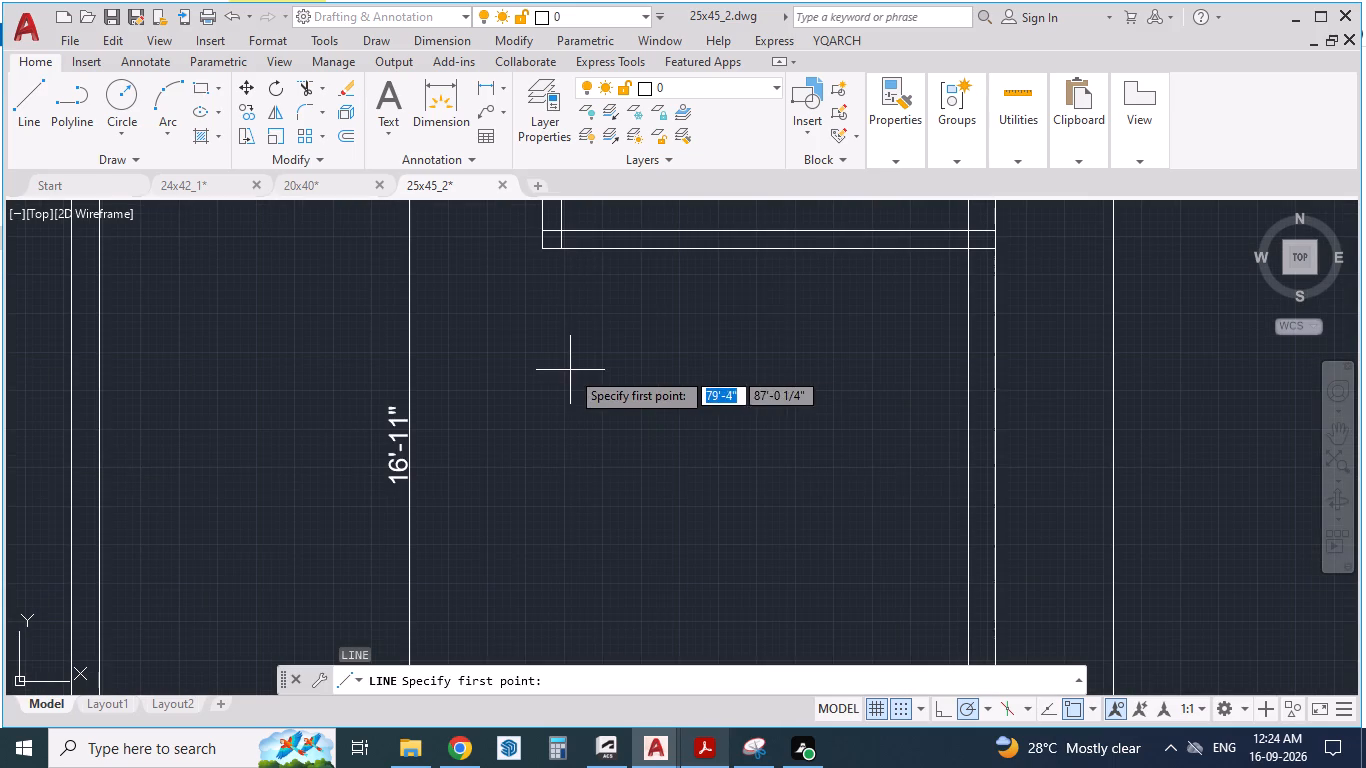
{"action": "left_click", "coordinate": [541, 248]}
{"action": "scroll", "coordinate": [535, 261], "scroll_direction": "down", "scroll_amount": 2}
{"action": "scroll", "coordinate": [535, 266], "scroll_direction": "up", "scroll_amount": 1}
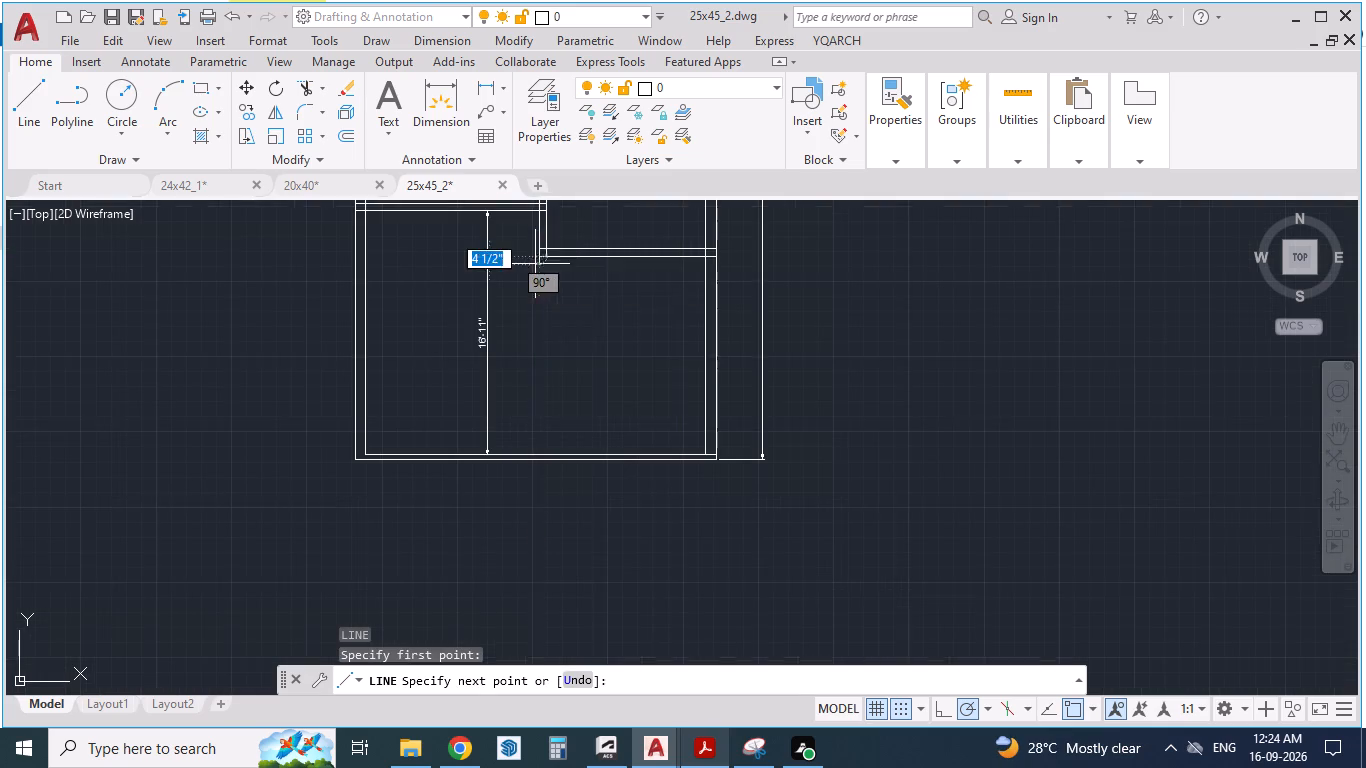
{"action": "scroll", "coordinate": [546, 474], "scroll_direction": "up", "scroll_amount": 2}
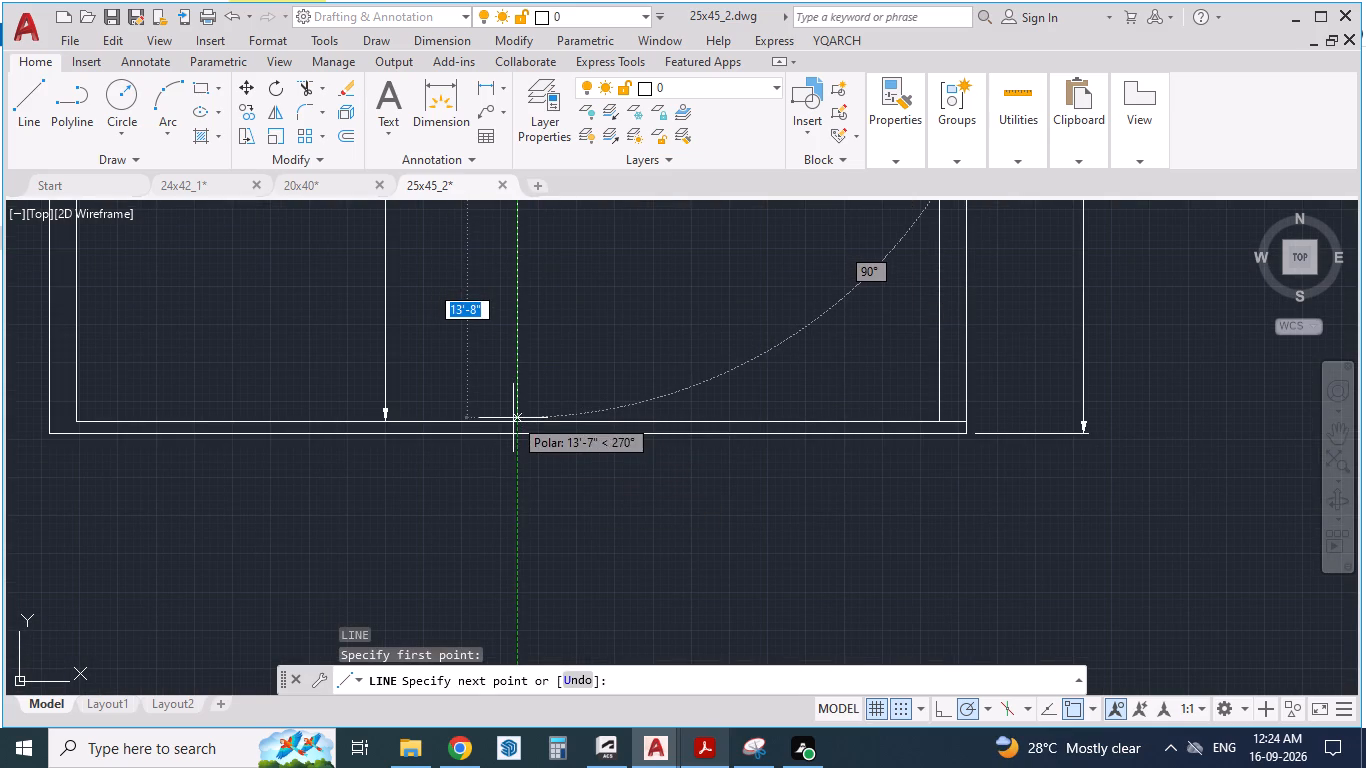
{"action": "scroll", "coordinate": [513, 425], "scroll_direction": "up", "scroll_amount": 3}
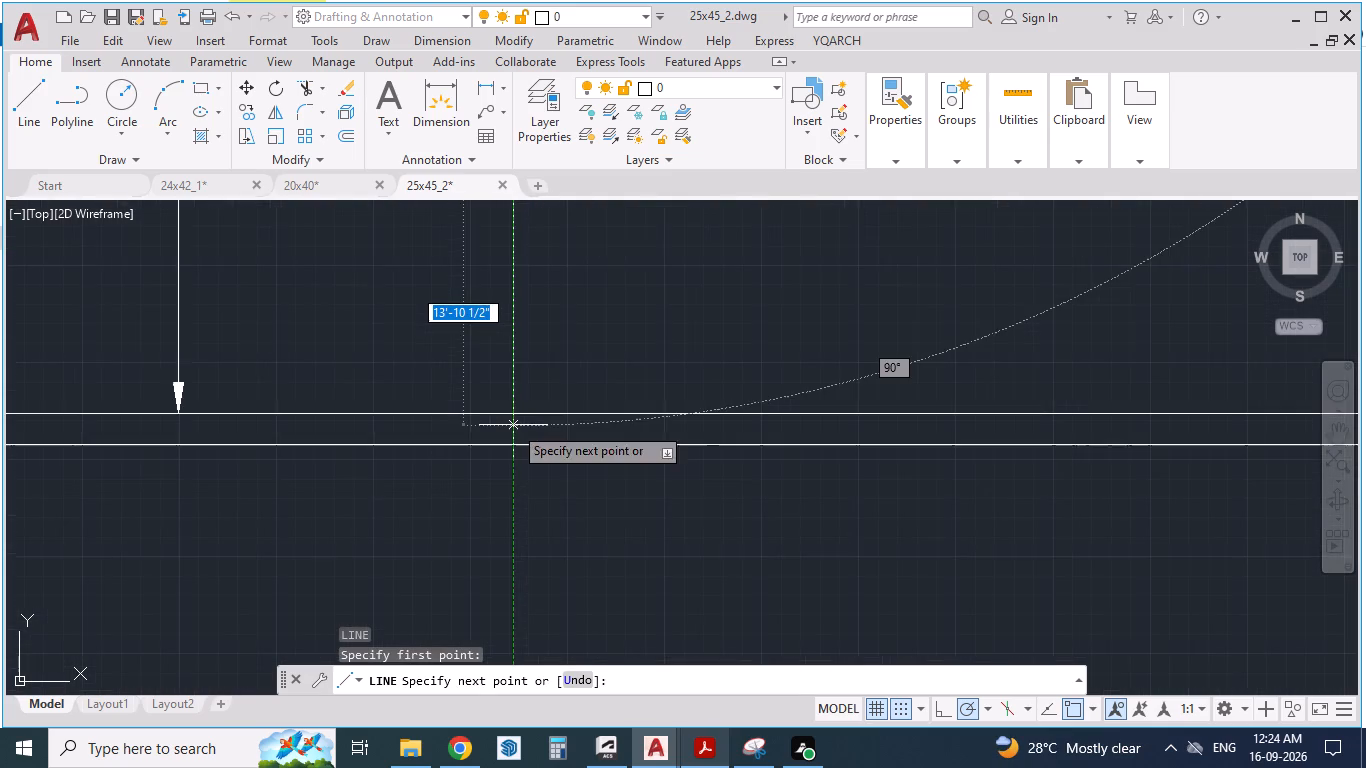
{"action": "scroll", "coordinate": [513, 425], "scroll_direction": "up", "scroll_amount": 3}
{"action": "left_click", "coordinate": [498, 373]}
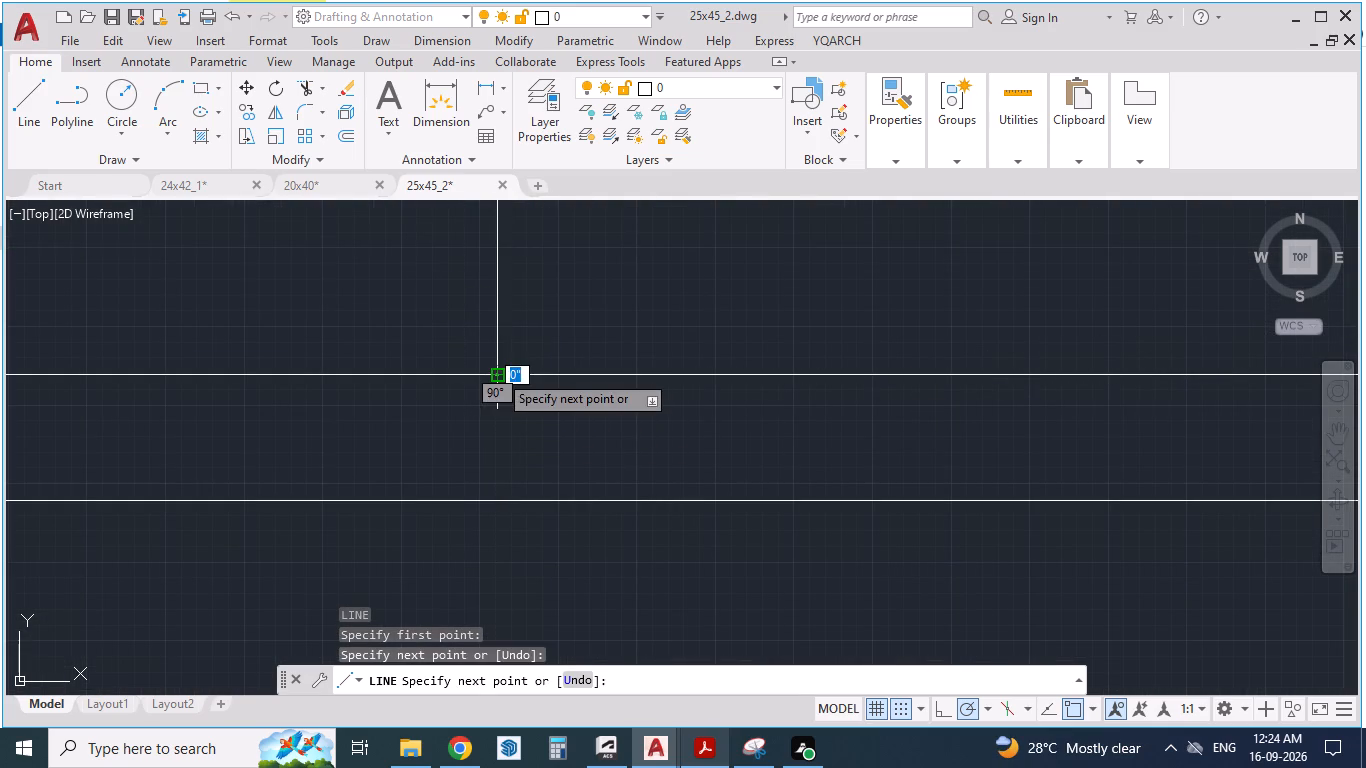
{"action": "key", "text": "Return"}
{"action": "scroll", "coordinate": [550, 481], "scroll_direction": "down", "scroll_amount": 5}
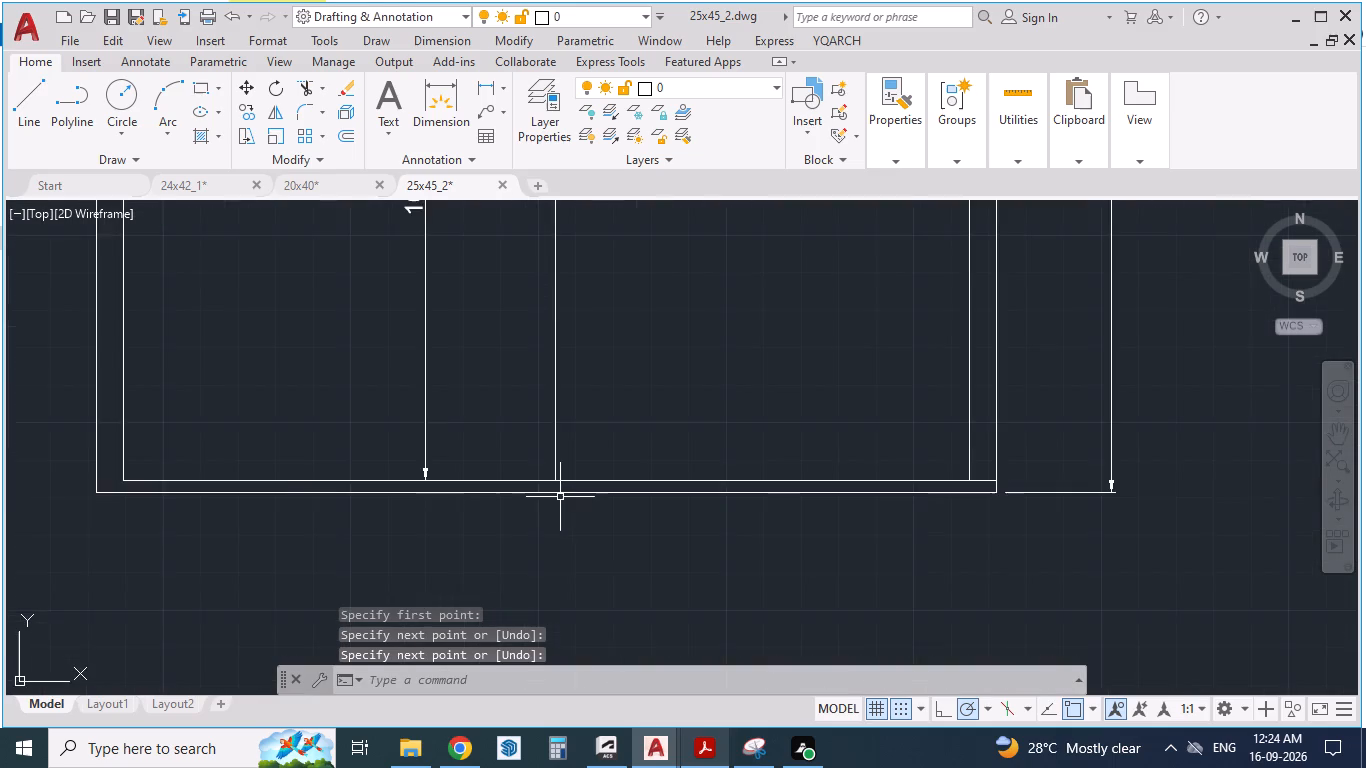
Draw a parallel line from the bedroom west wall's inner line at its south wall down to the inner south edge line.
{"action": "scroll", "coordinate": [560, 497], "scroll_direction": "down", "scroll_amount": 2}
{"action": "scroll", "coordinate": [552, 276], "scroll_direction": "up", "scroll_amount": 2}
{"action": "scroll", "coordinate": [588, 402], "scroll_direction": "up", "scroll_amount": 1}
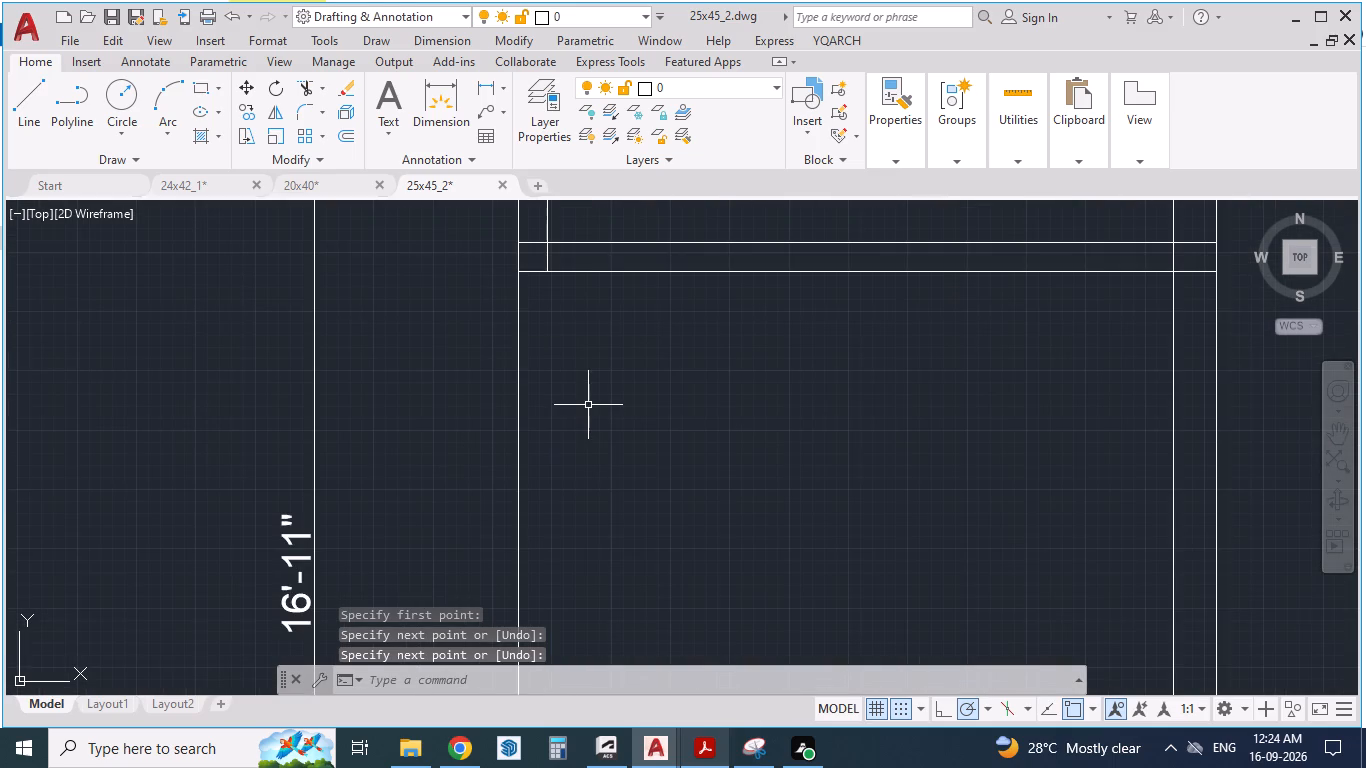
{"action": "key", "text": "l"}
{"action": "key", "text": "Return"}
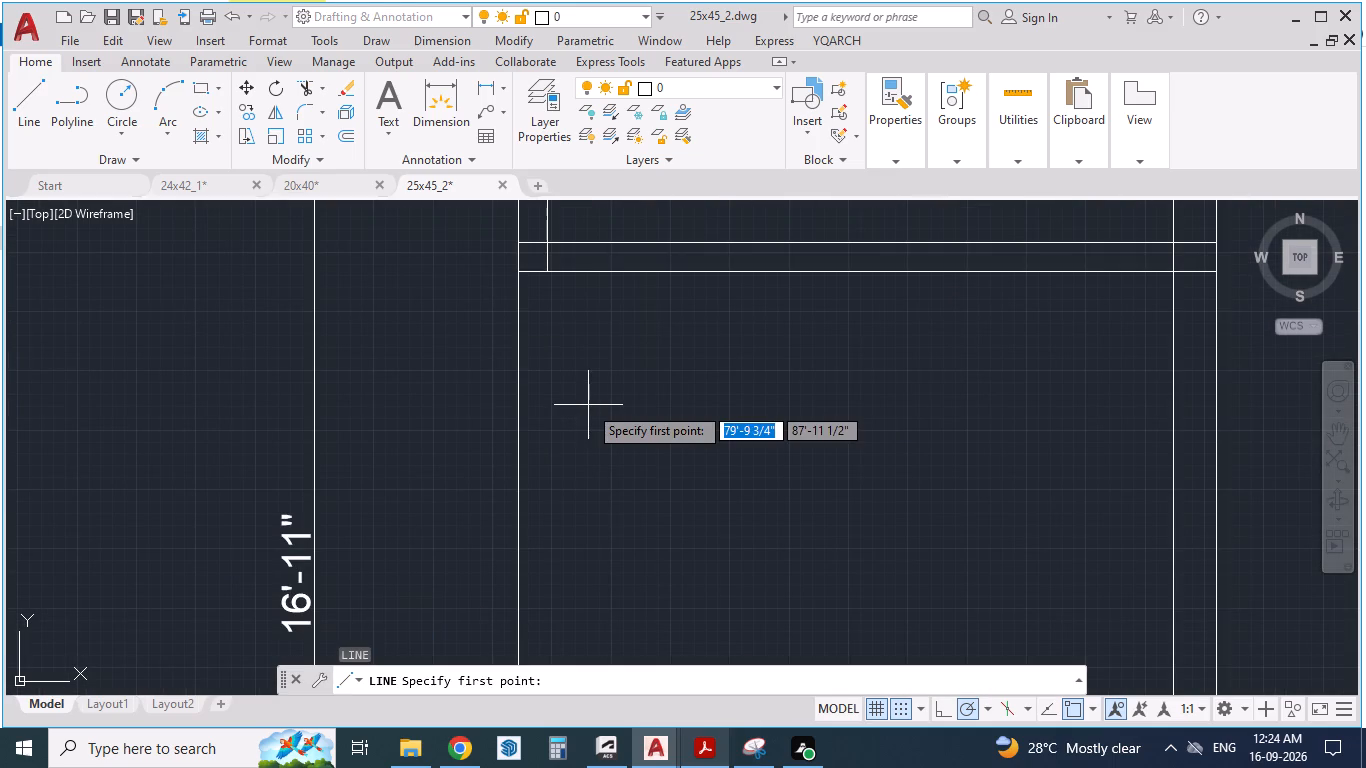
{"action": "left_click", "coordinate": [546, 272]}
{"action": "scroll", "coordinate": [547, 272], "scroll_direction": "down", "scroll_amount": 5}
{"action": "scroll", "coordinate": [546, 425], "scroll_direction": "up", "scroll_amount": 3}
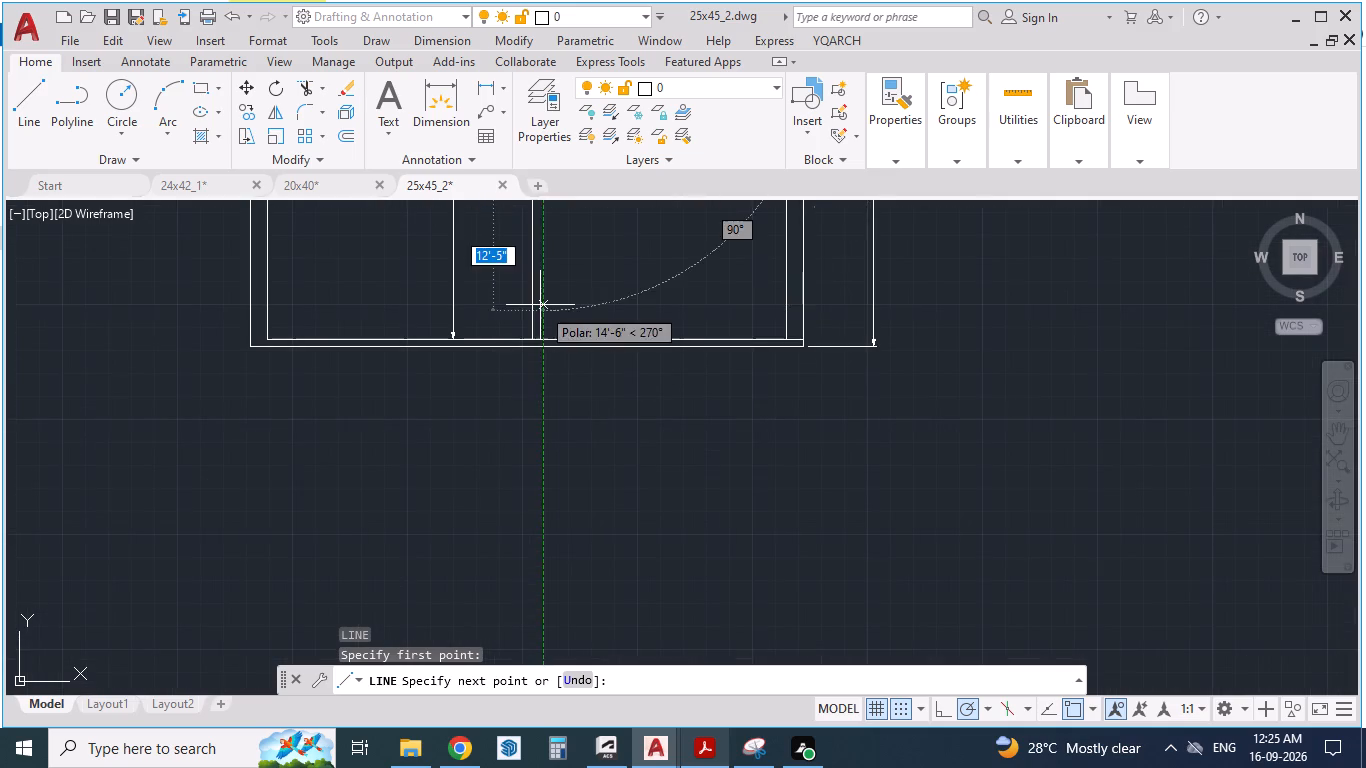
{"action": "scroll", "coordinate": [538, 304], "scroll_direction": "up", "scroll_amount": 3}
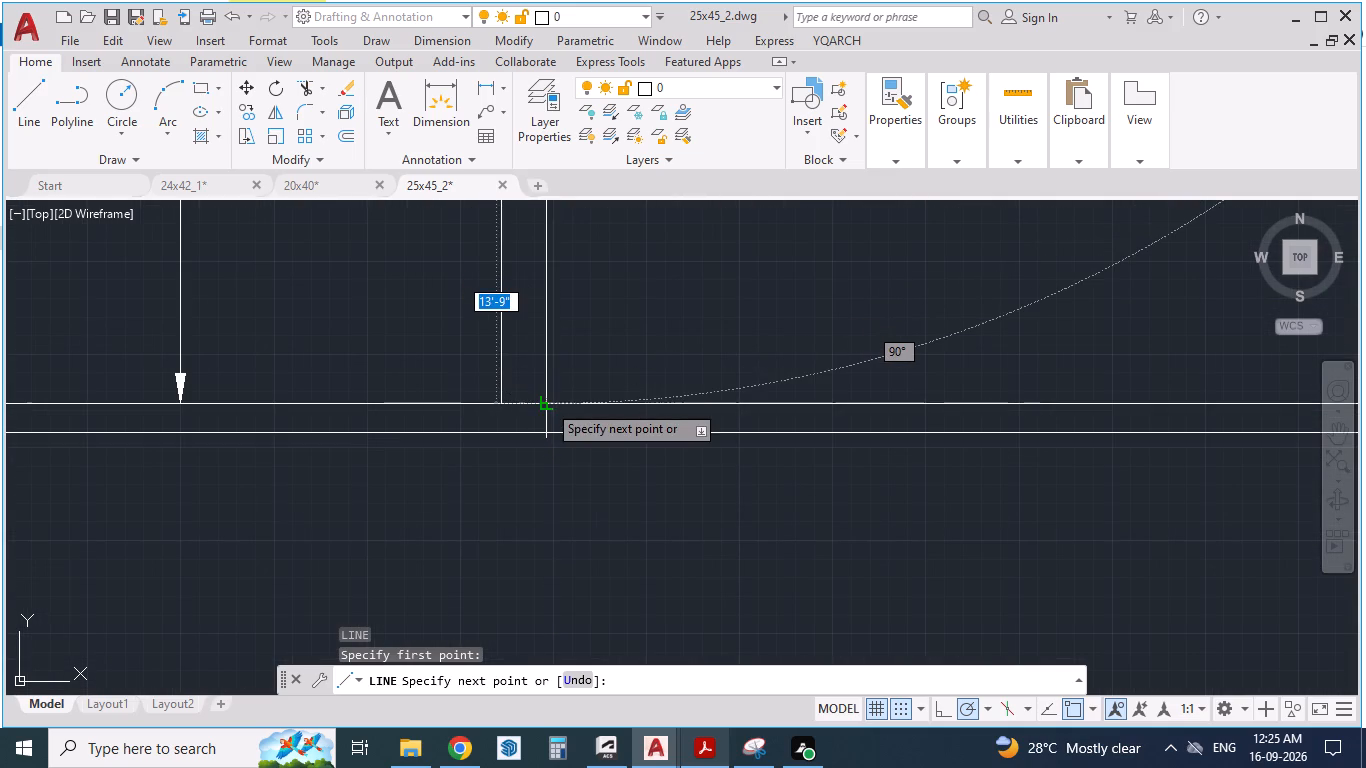
{"action": "left_click", "coordinate": [547, 403]}
{"action": "key", "text": "Return"}
{"action": "scroll", "coordinate": [549, 439], "scroll_direction": "down", "scroll_amount": 2}
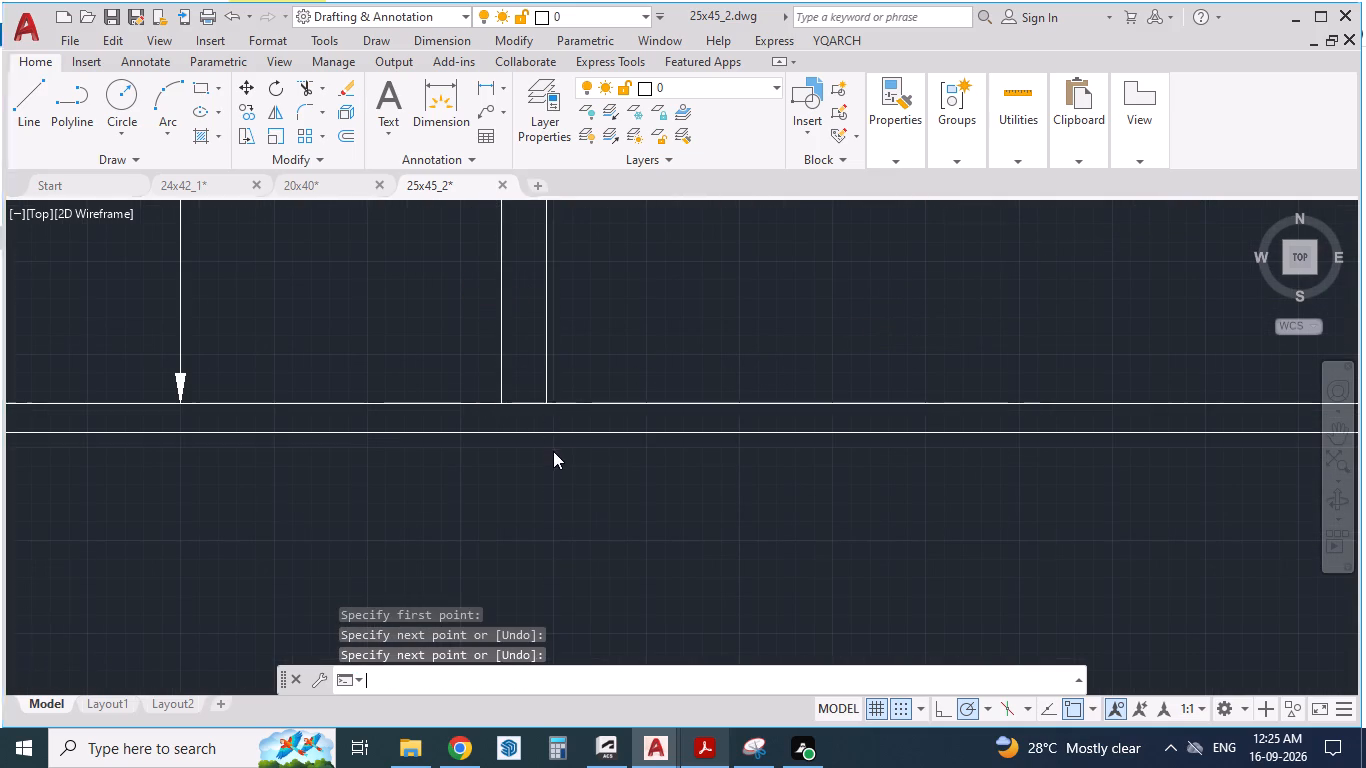
{"action": "scroll", "coordinate": [553, 459], "scroll_direction": "down", "scroll_amount": 4}
{"action": "scroll", "coordinate": [526, 414], "scroll_direction": "up", "scroll_amount": 2}
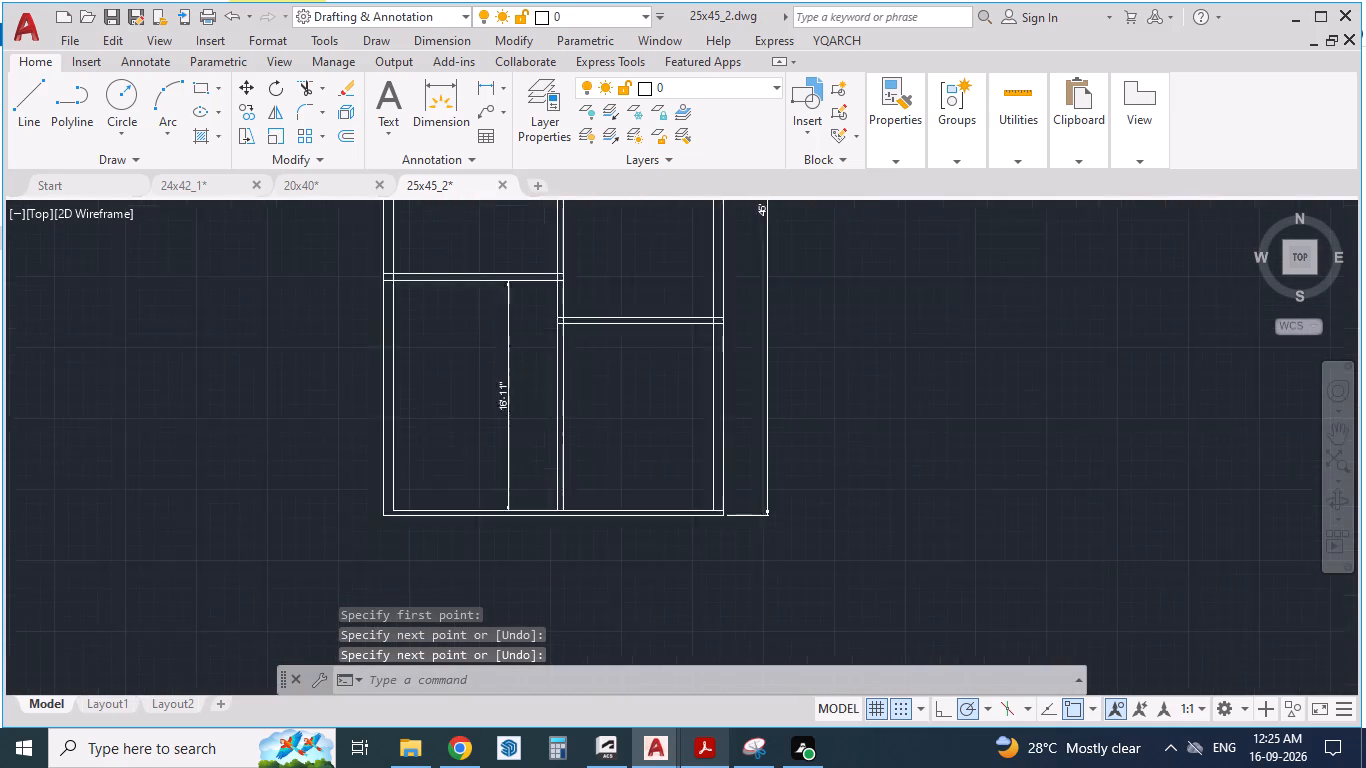
{"action": "left_click", "coordinate": [701, 748]}
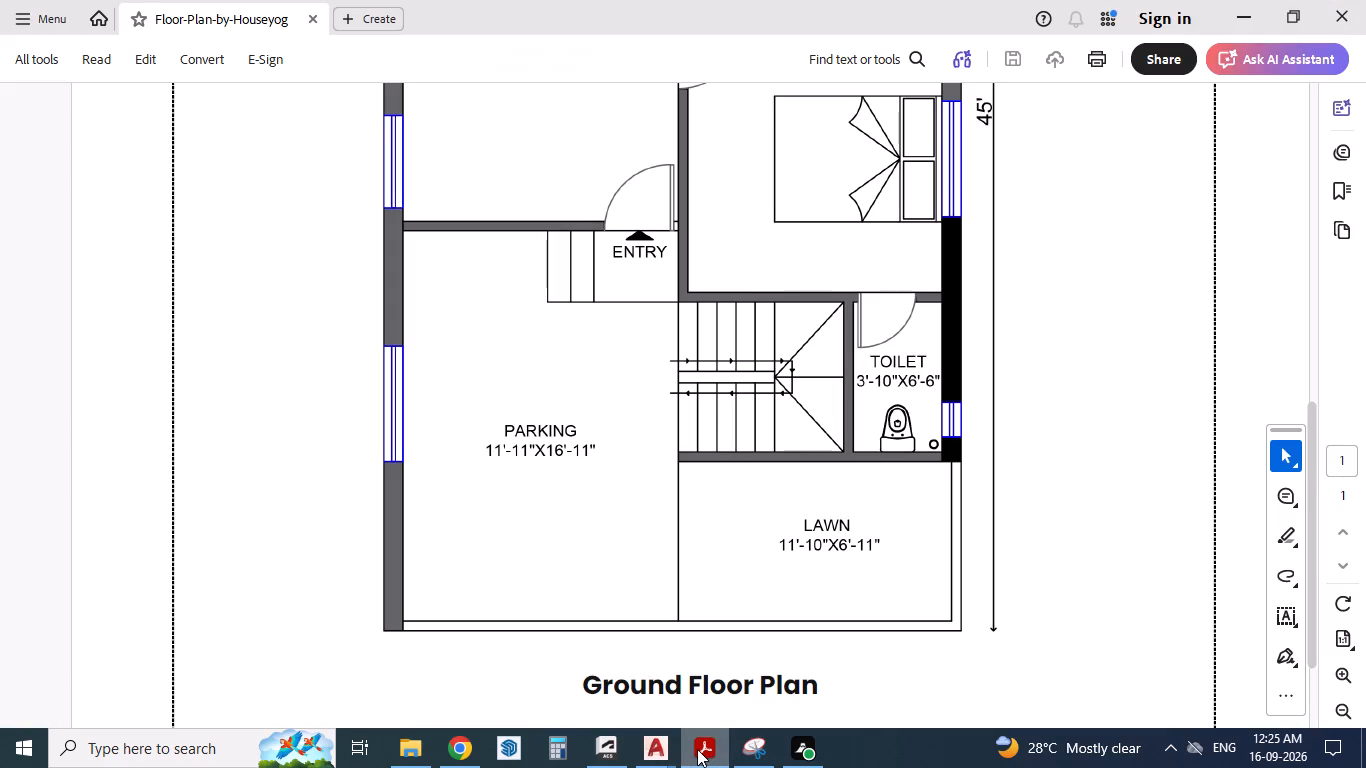
{"action": "left_click", "coordinate": [697, 749]}
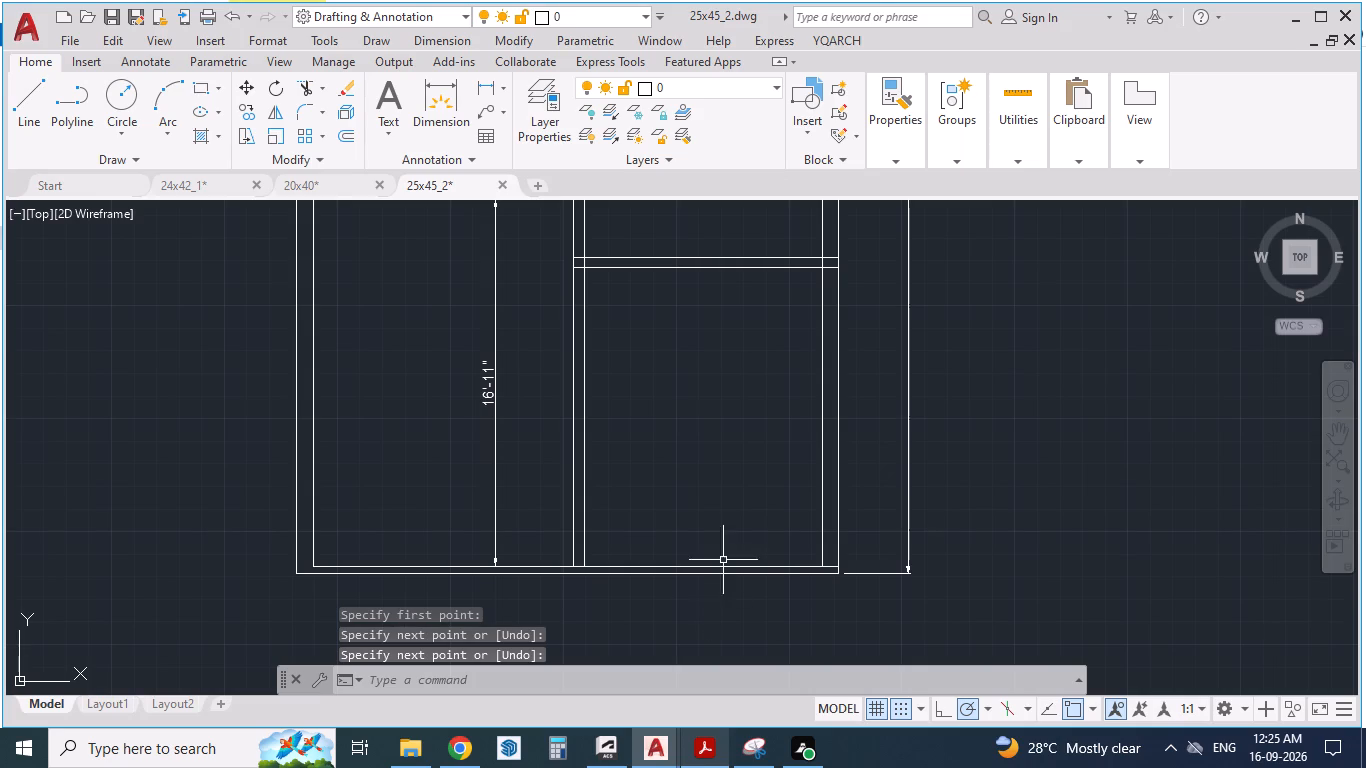
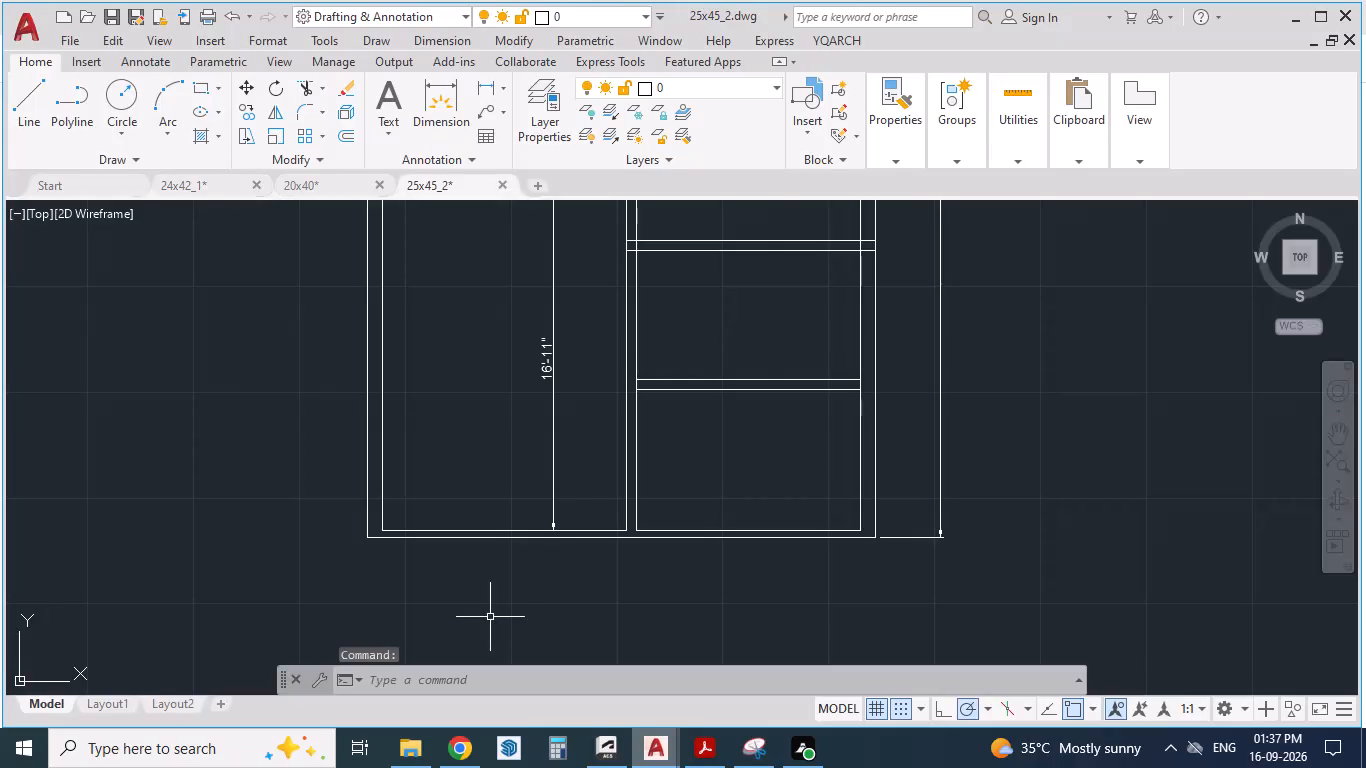
Check the lawn size in the PDF plan, and erase the two horizontal wall lines between the staircase area and the lawn.
{"action": "scroll", "coordinate": [521, 508], "scroll_direction": "down", "scroll_amount": 1}
{"action": "scroll", "coordinate": [733, 429], "scroll_direction": "up", "scroll_amount": 1}
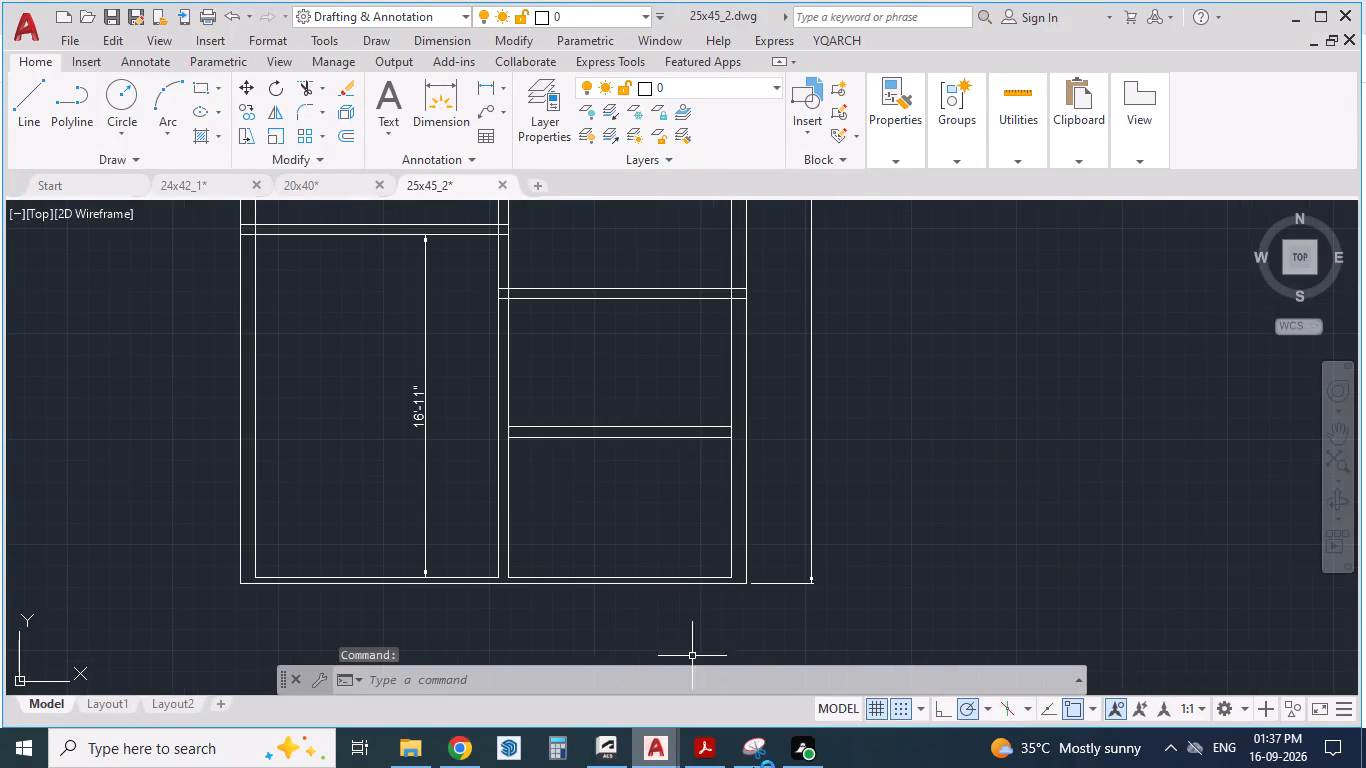
{"action": "left_click", "coordinate": [714, 753]}
{"action": "left_click", "coordinate": [713, 759]}
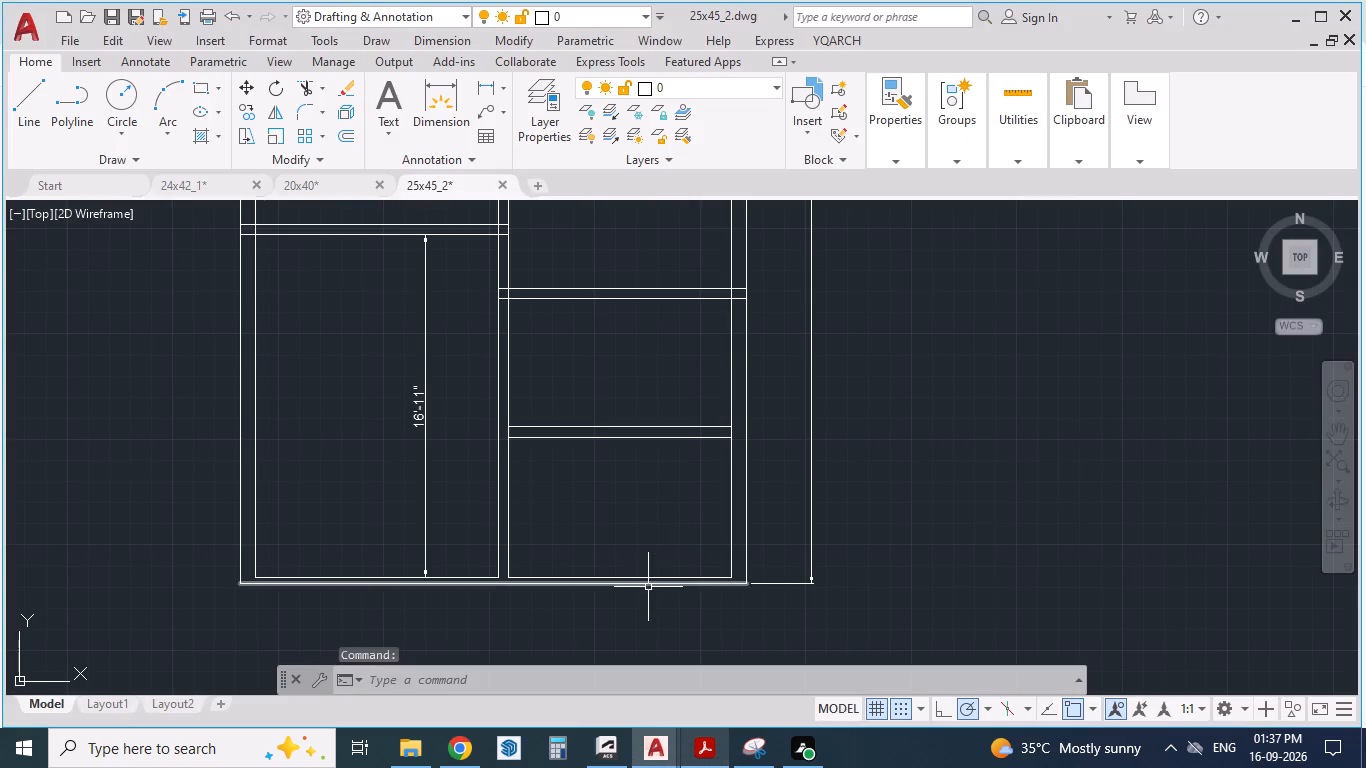
{"action": "left_click", "coordinate": [706, 751]}
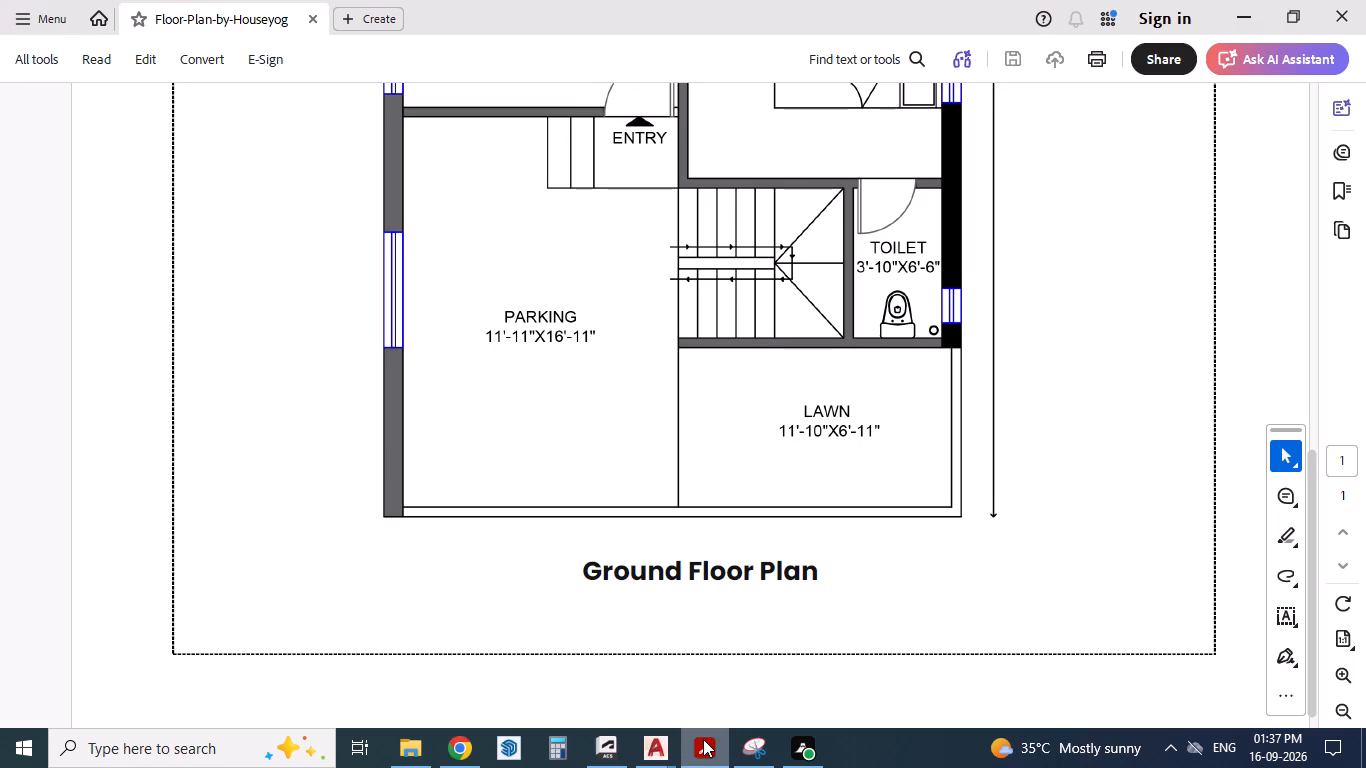
{"action": "left_click", "coordinate": [703, 739]}
{"action": "scroll", "coordinate": [634, 503], "scroll_direction": "up", "scroll_amount": 1}
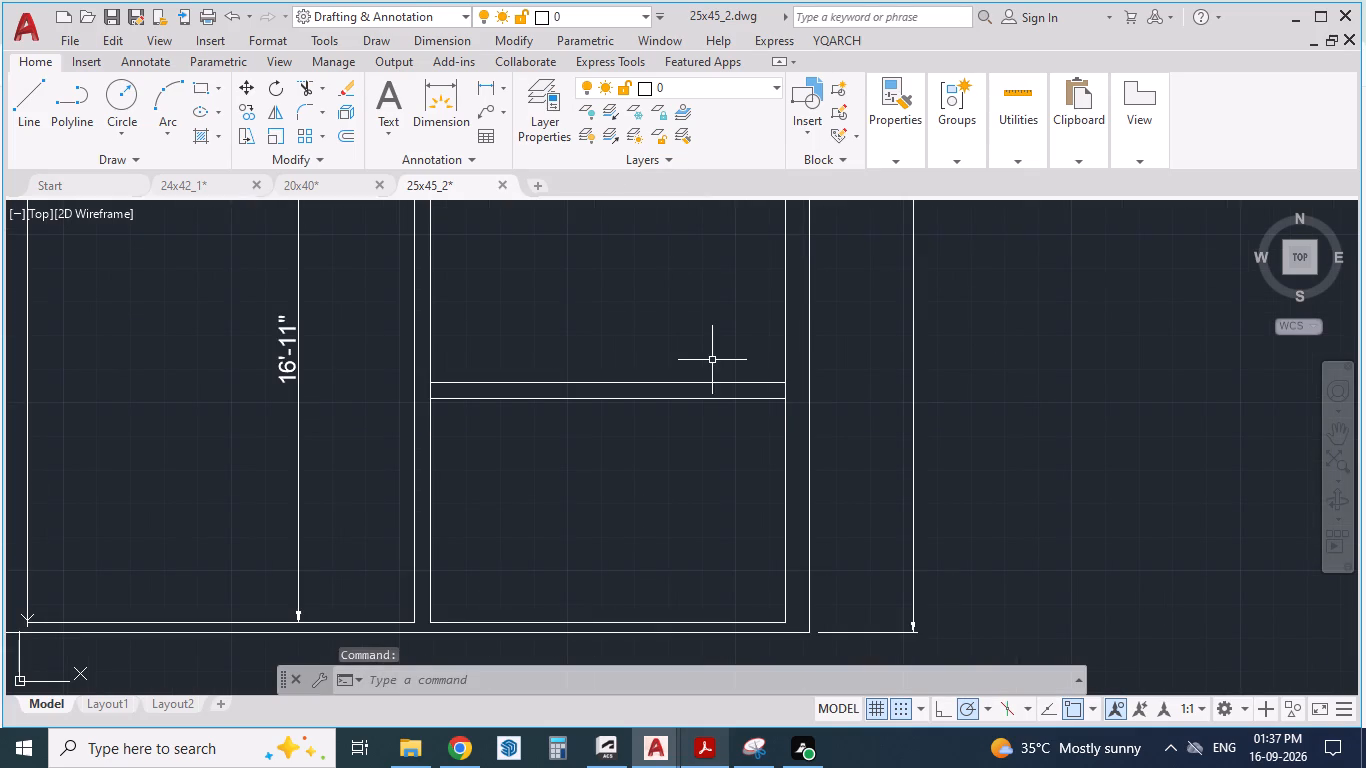
{"action": "left_click", "coordinate": [659, 364]}
{"action": "left_click", "coordinate": [545, 478]}
{"action": "key", "text": "Delete"}
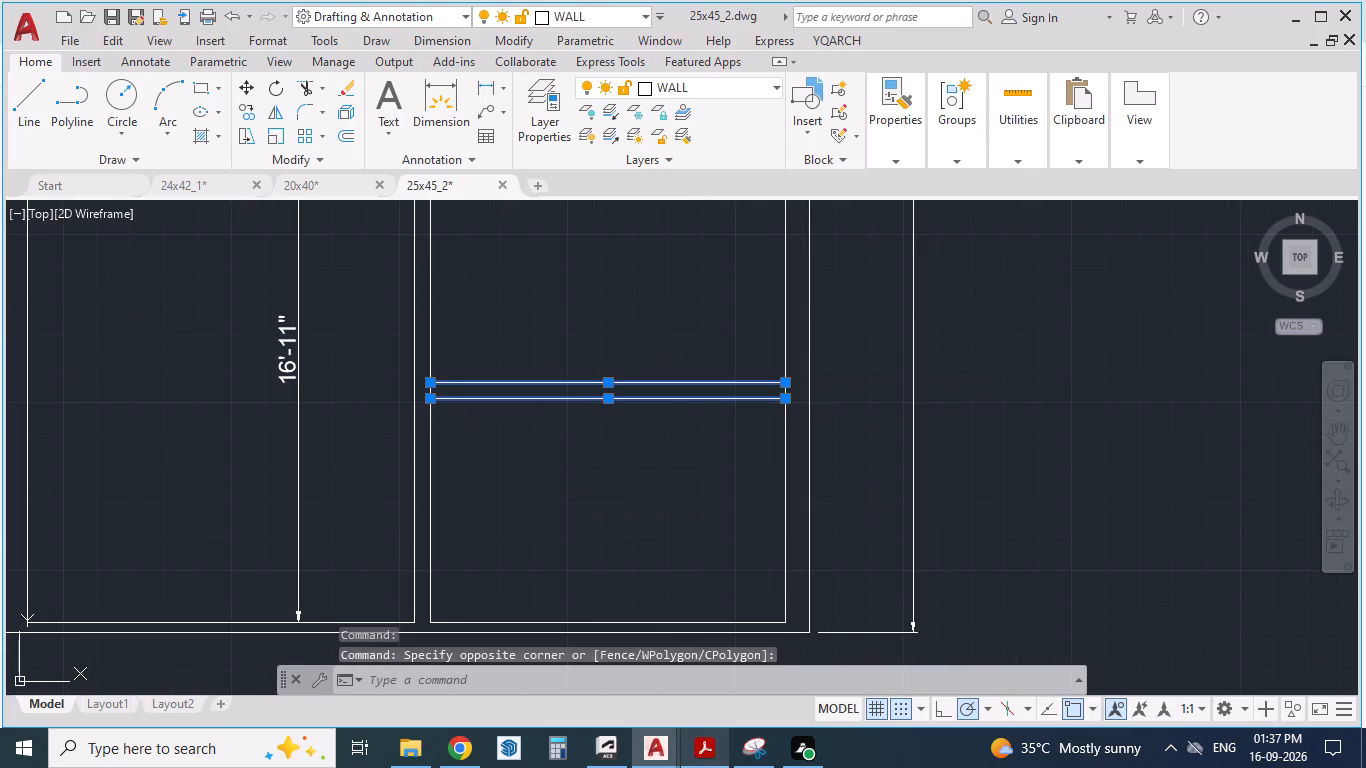
Offset the lawn's inner south edge line 6'11" north to set the lawn's depth.
{"action": "key", "text": "o"}
{"action": "key", "text": "Return"}
{"action": "type", "text": "6'"}
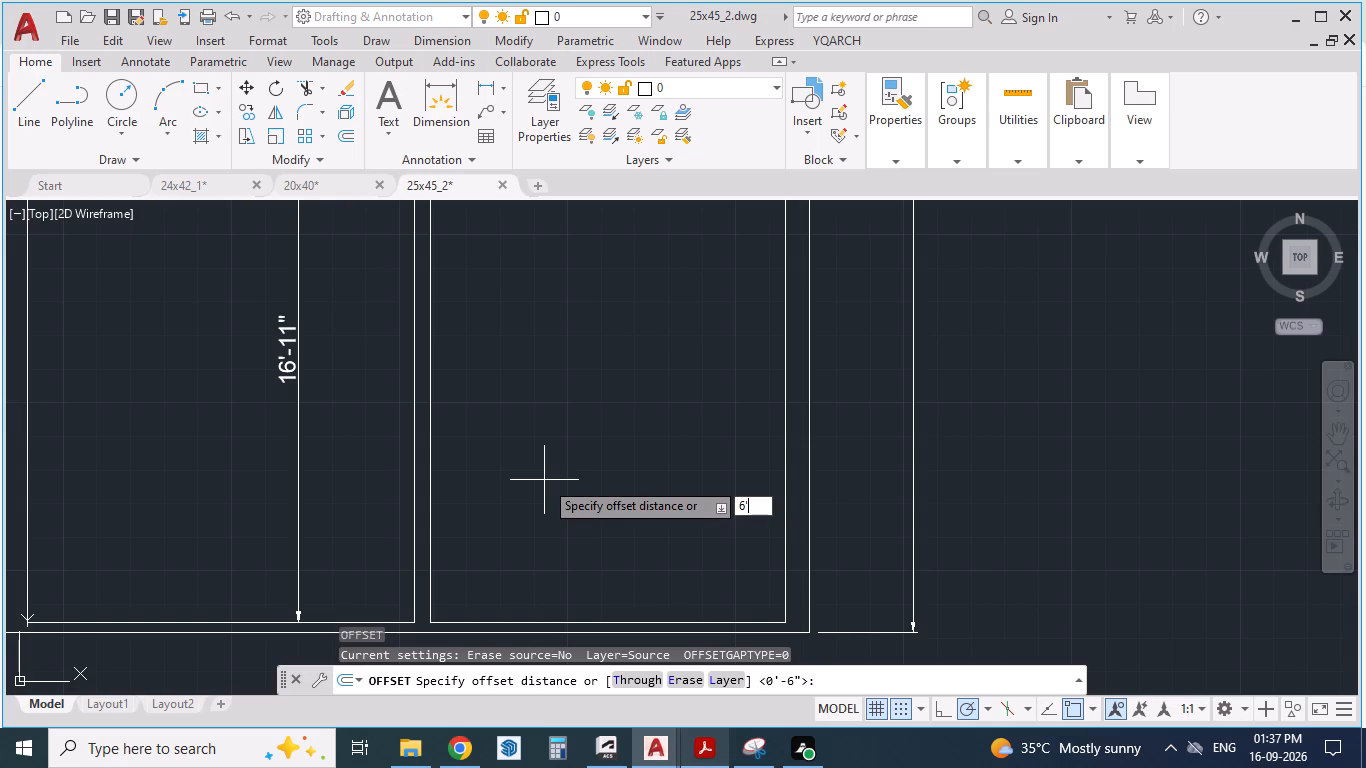
{"action": "key", "text": "alt+Tab"}
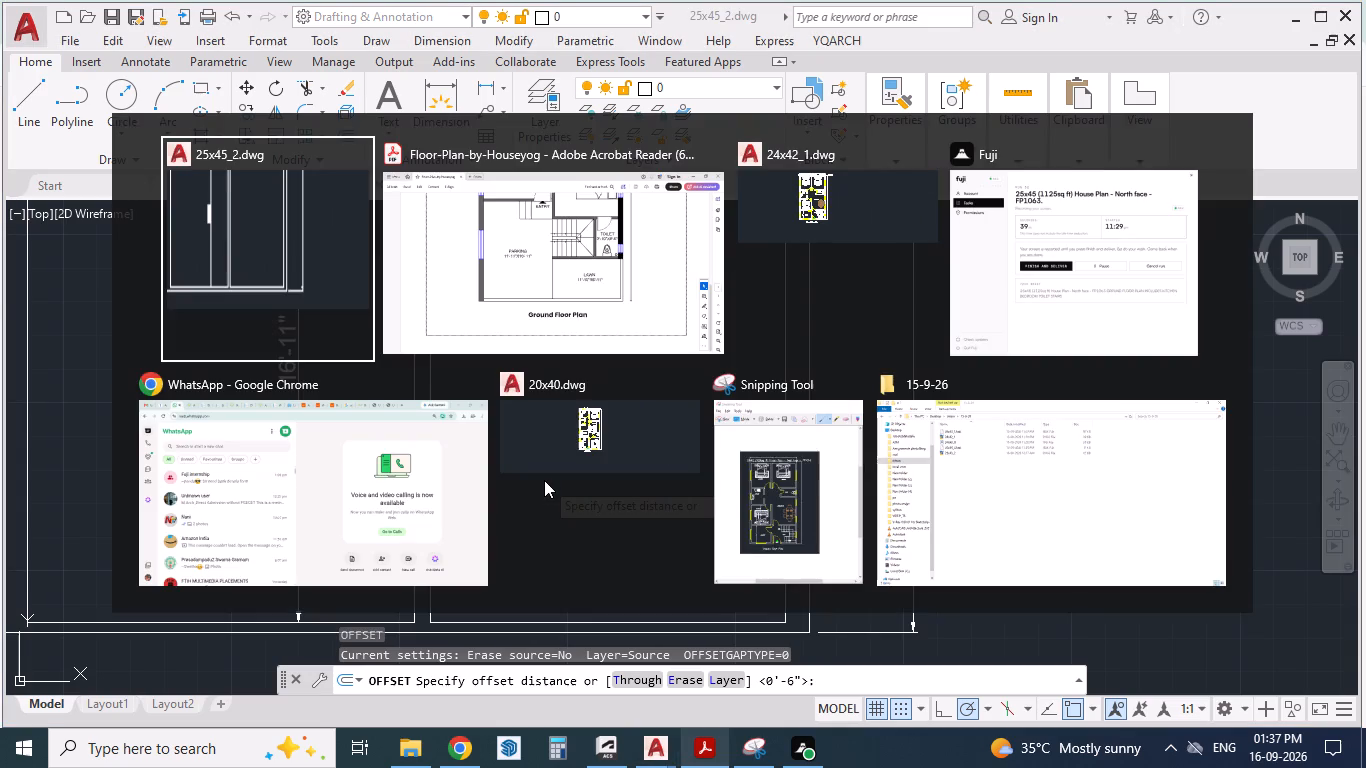
{"action": "key", "text": "alt+Tab"}
{"action": "key", "text": "alt+Tab"}
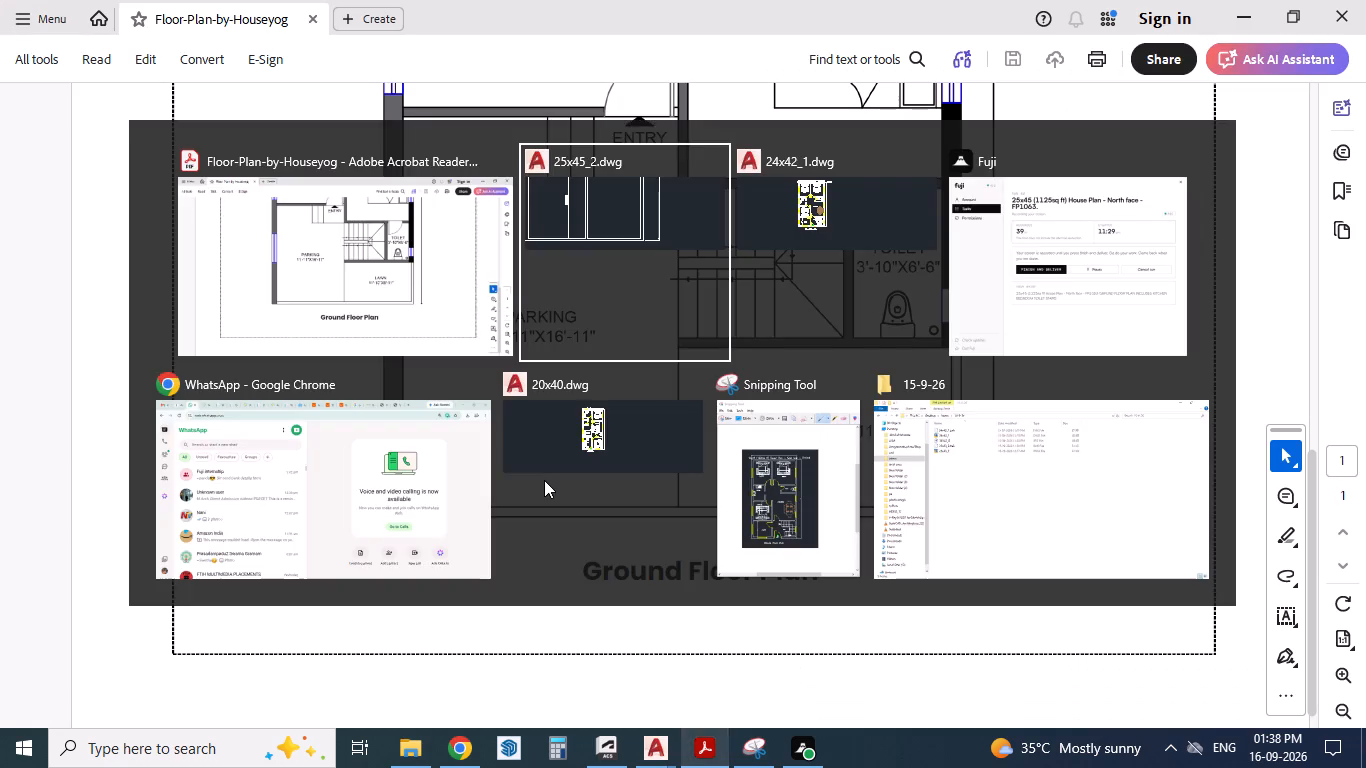
{"action": "type", "text": "11"}
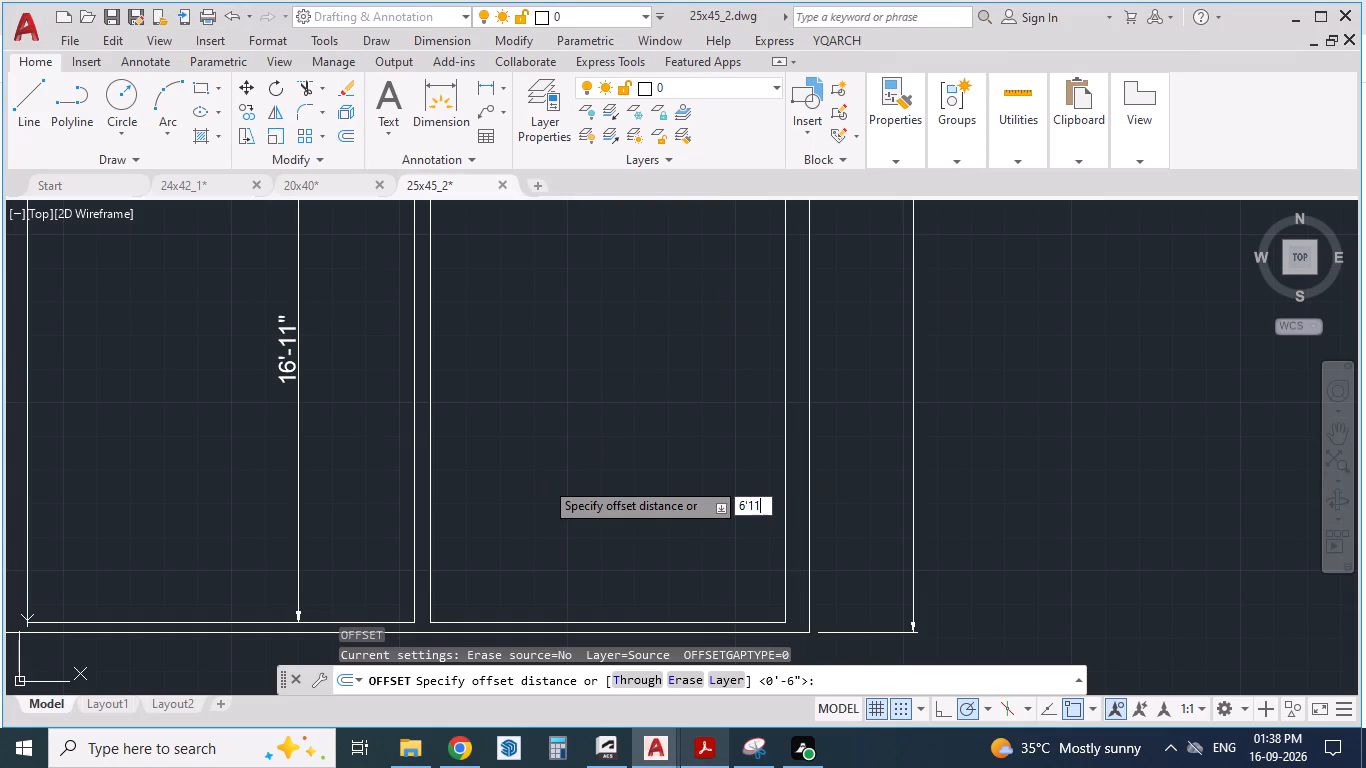
{"action": "key", "text": "shift+quotedbl"}
{"action": "key", "text": "Return"}
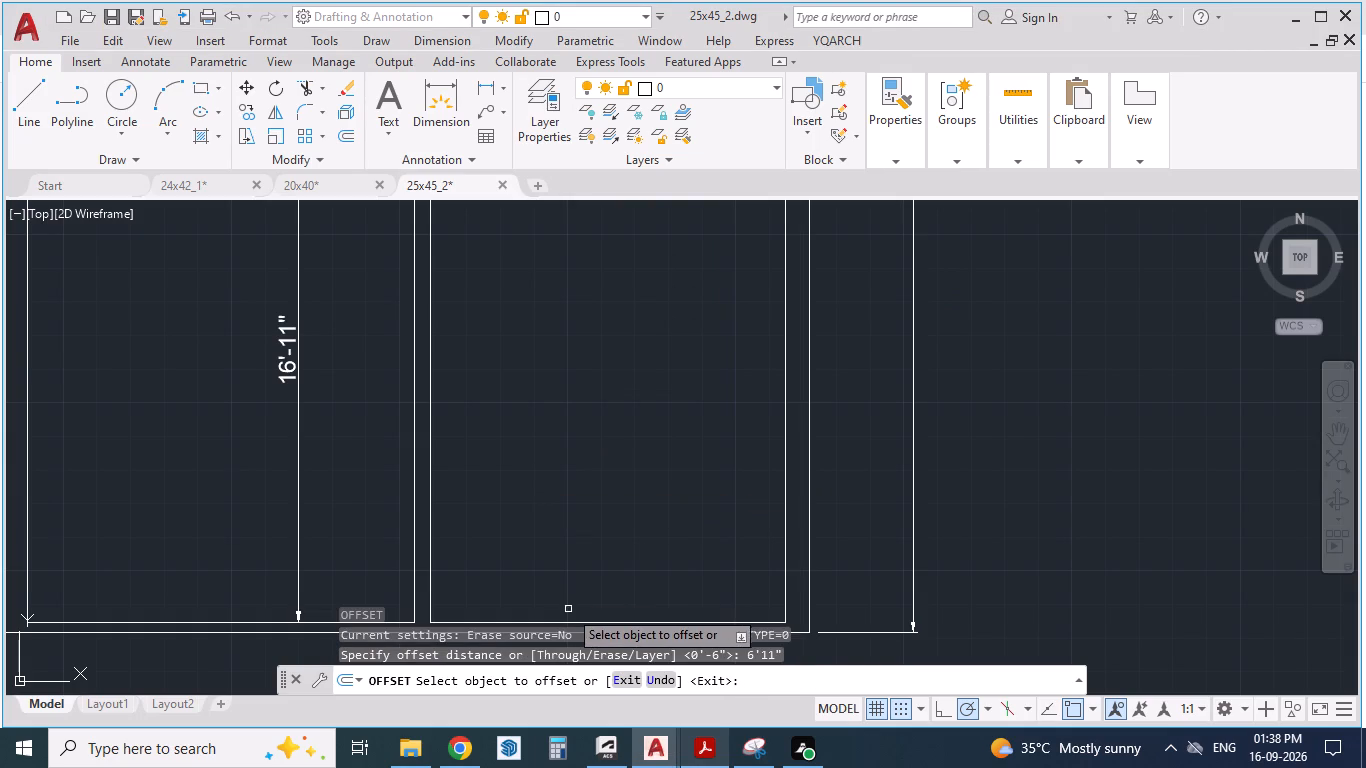
{"action": "left_click", "coordinate": [573, 620]}
{"action": "left_click", "coordinate": [557, 416]}
{"action": "scroll", "coordinate": [570, 446], "scroll_direction": "down", "scroll_amount": 2}
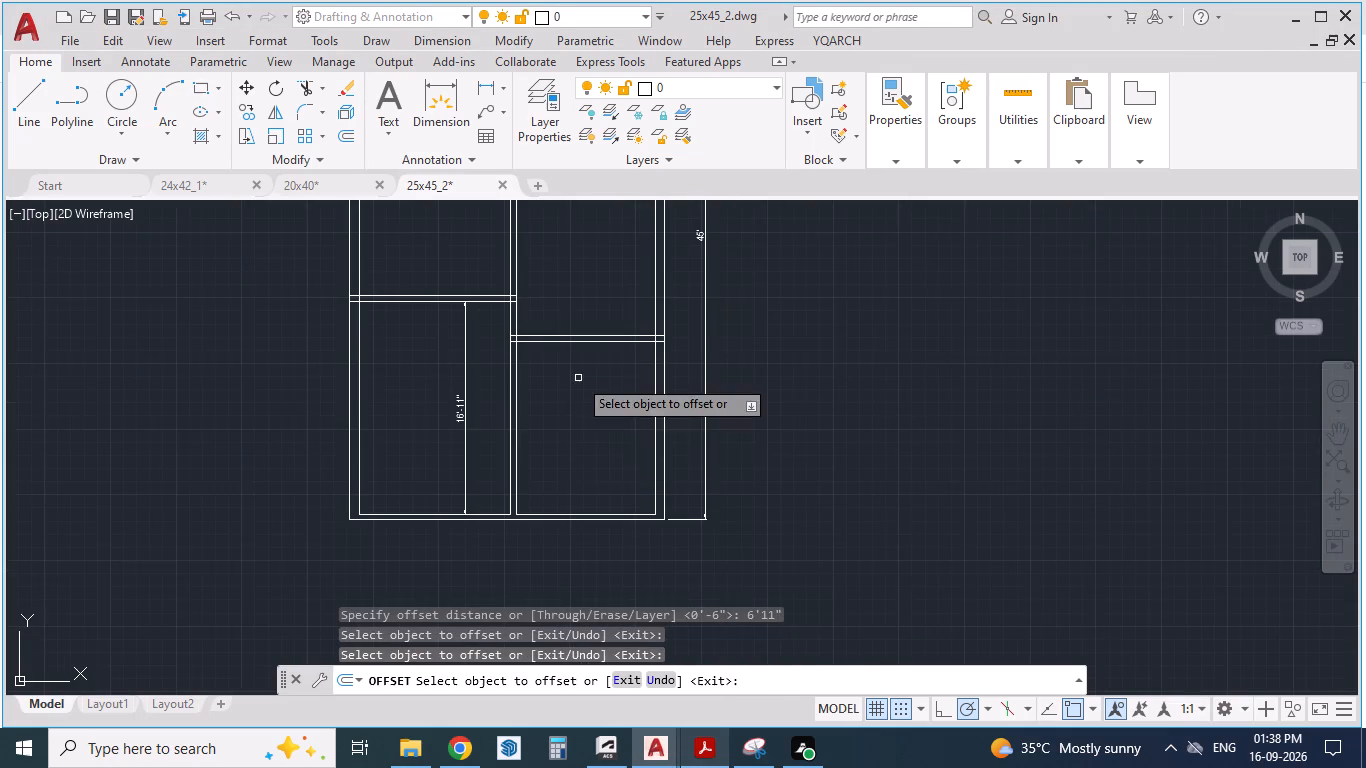
{"action": "scroll", "coordinate": [578, 509], "scroll_direction": "up", "scroll_amount": 2}
{"action": "left_click", "coordinate": [573, 526]}
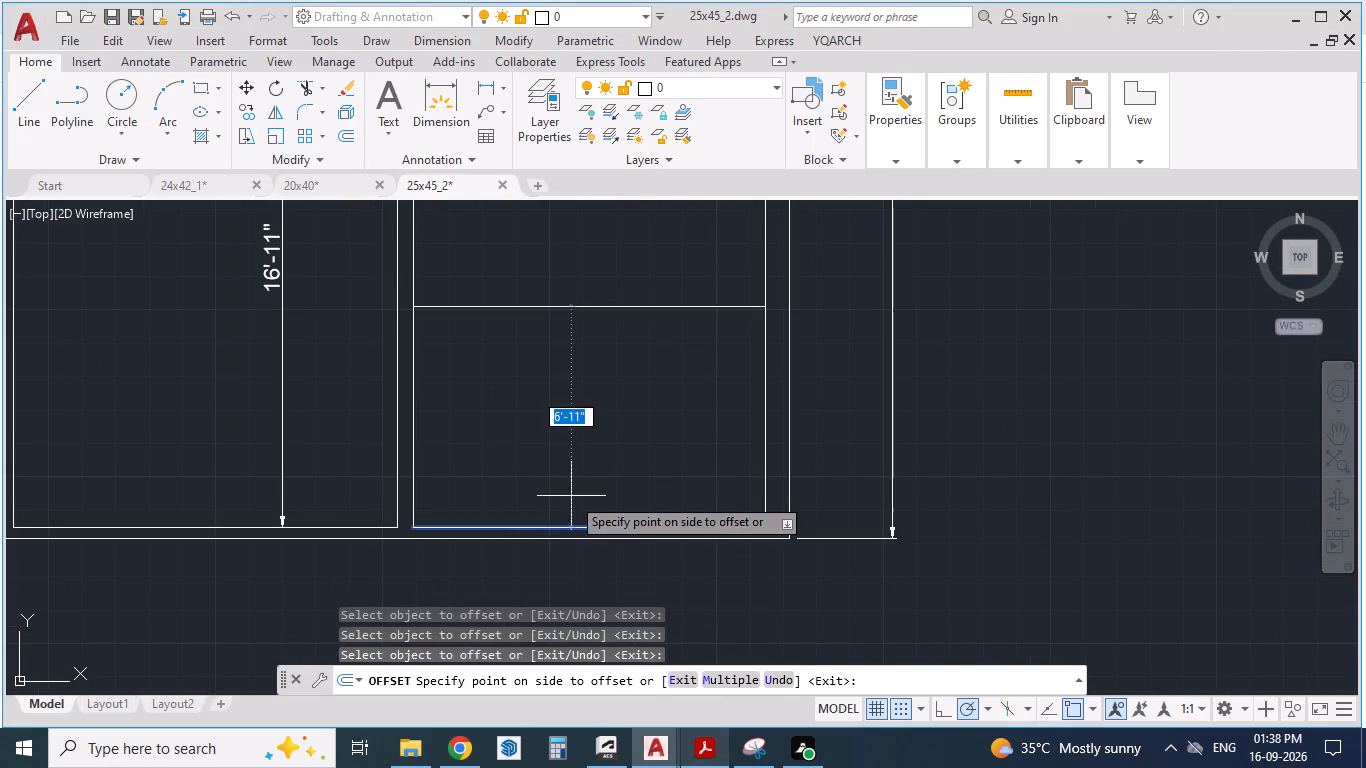
{"action": "left_click", "coordinate": [581, 412]}
Offset the lawn's new north line 6" further north to form the wall below the staircase and toilet.
{"action": "left_click", "coordinate": [558, 309]}
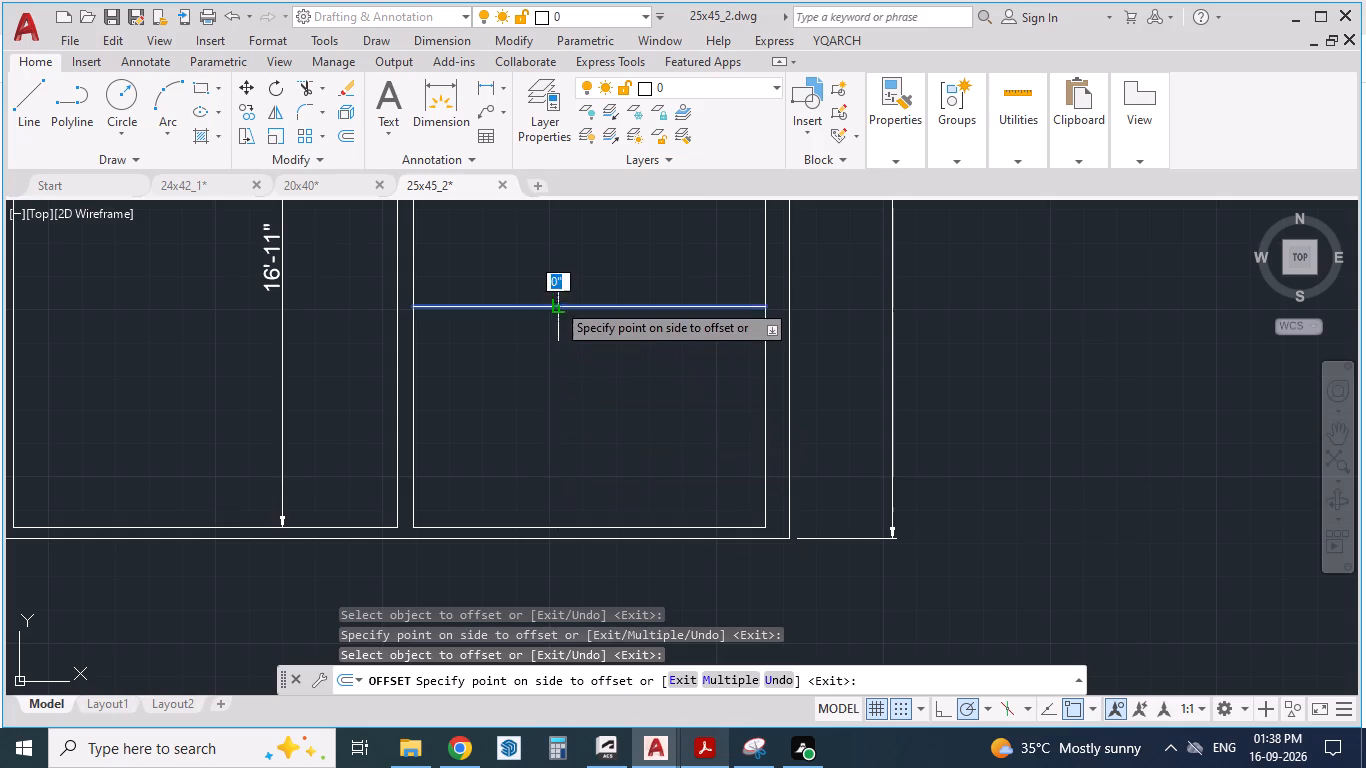
{"action": "type", "text": "6\""}
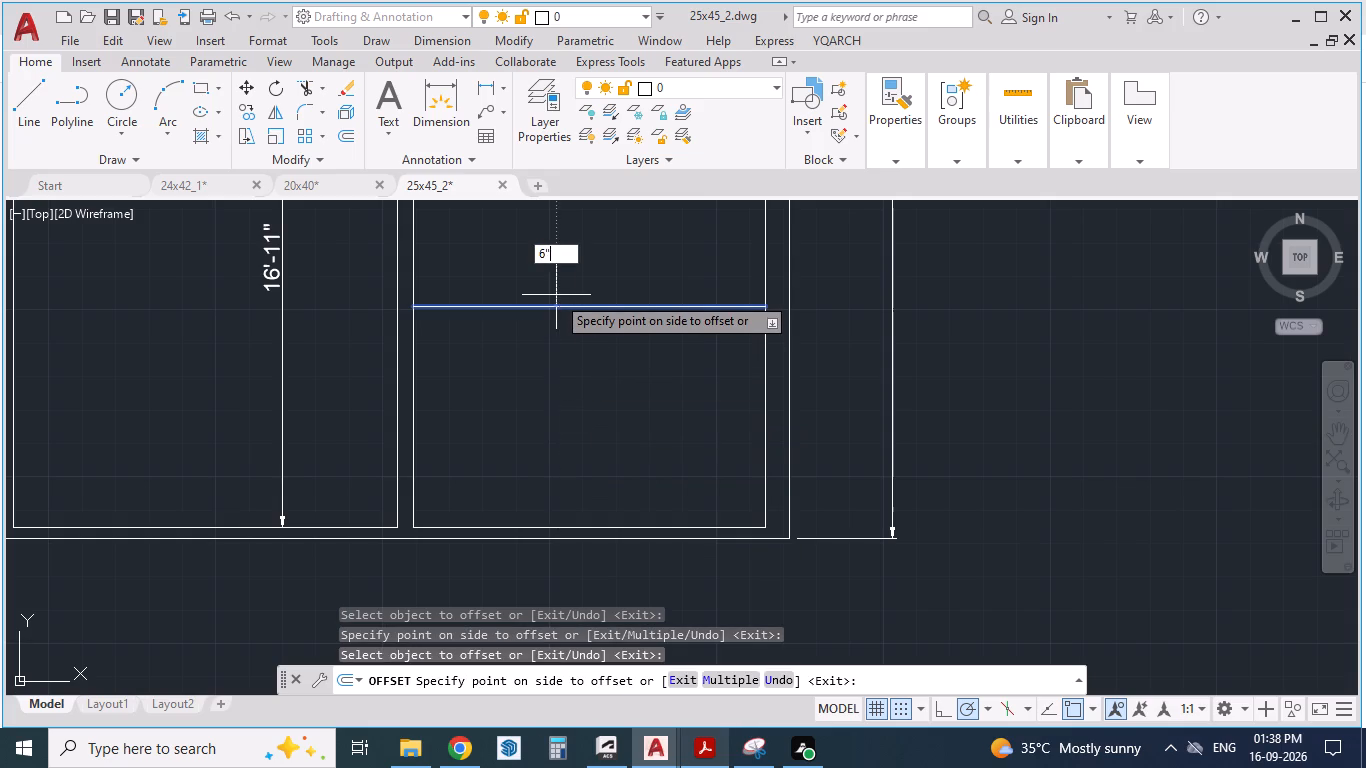
{"action": "key", "text": "Return"}
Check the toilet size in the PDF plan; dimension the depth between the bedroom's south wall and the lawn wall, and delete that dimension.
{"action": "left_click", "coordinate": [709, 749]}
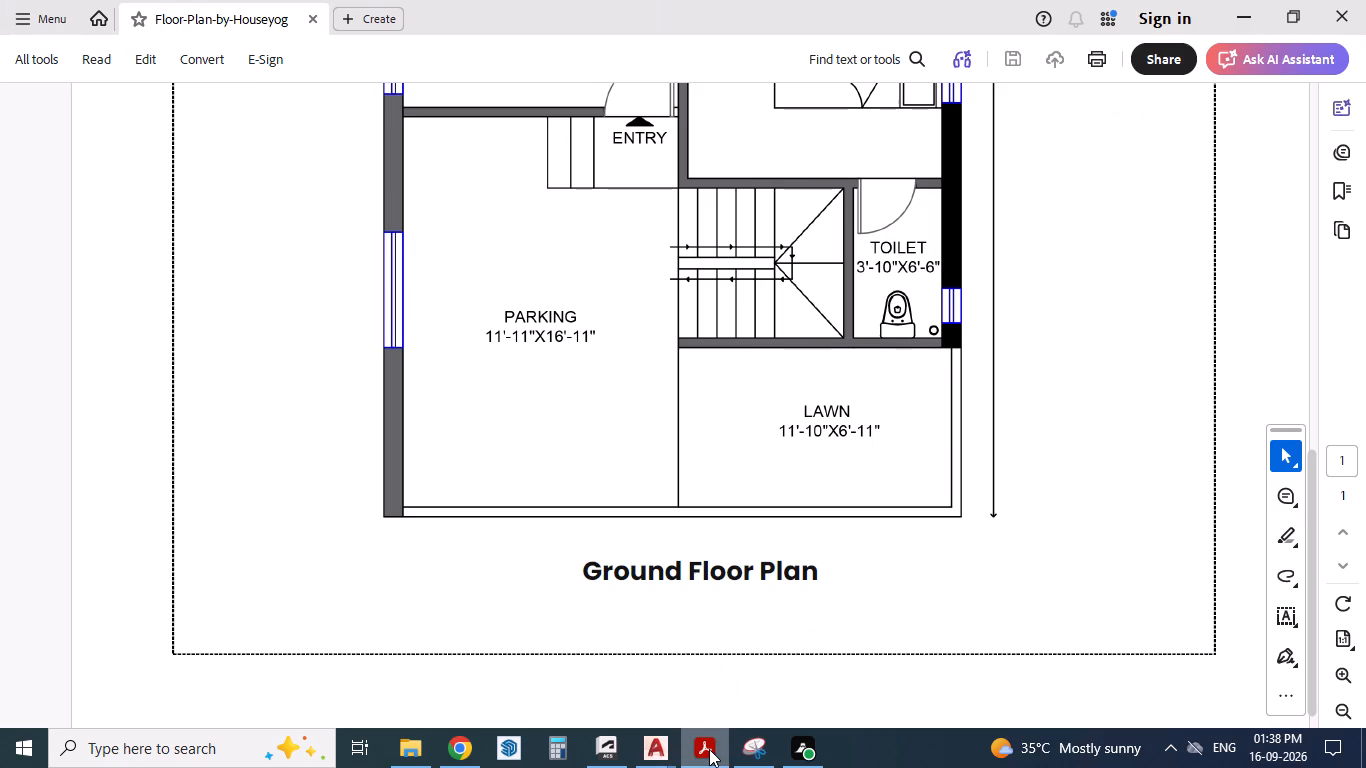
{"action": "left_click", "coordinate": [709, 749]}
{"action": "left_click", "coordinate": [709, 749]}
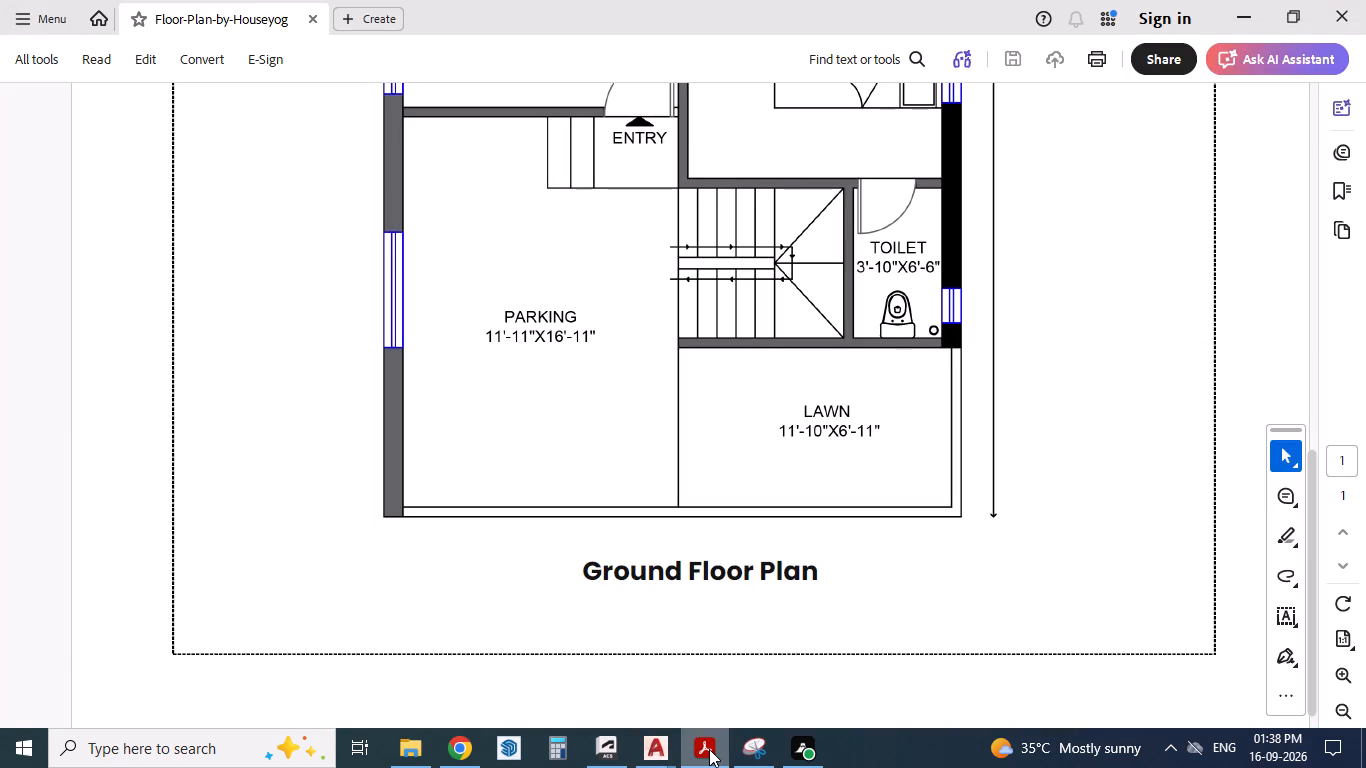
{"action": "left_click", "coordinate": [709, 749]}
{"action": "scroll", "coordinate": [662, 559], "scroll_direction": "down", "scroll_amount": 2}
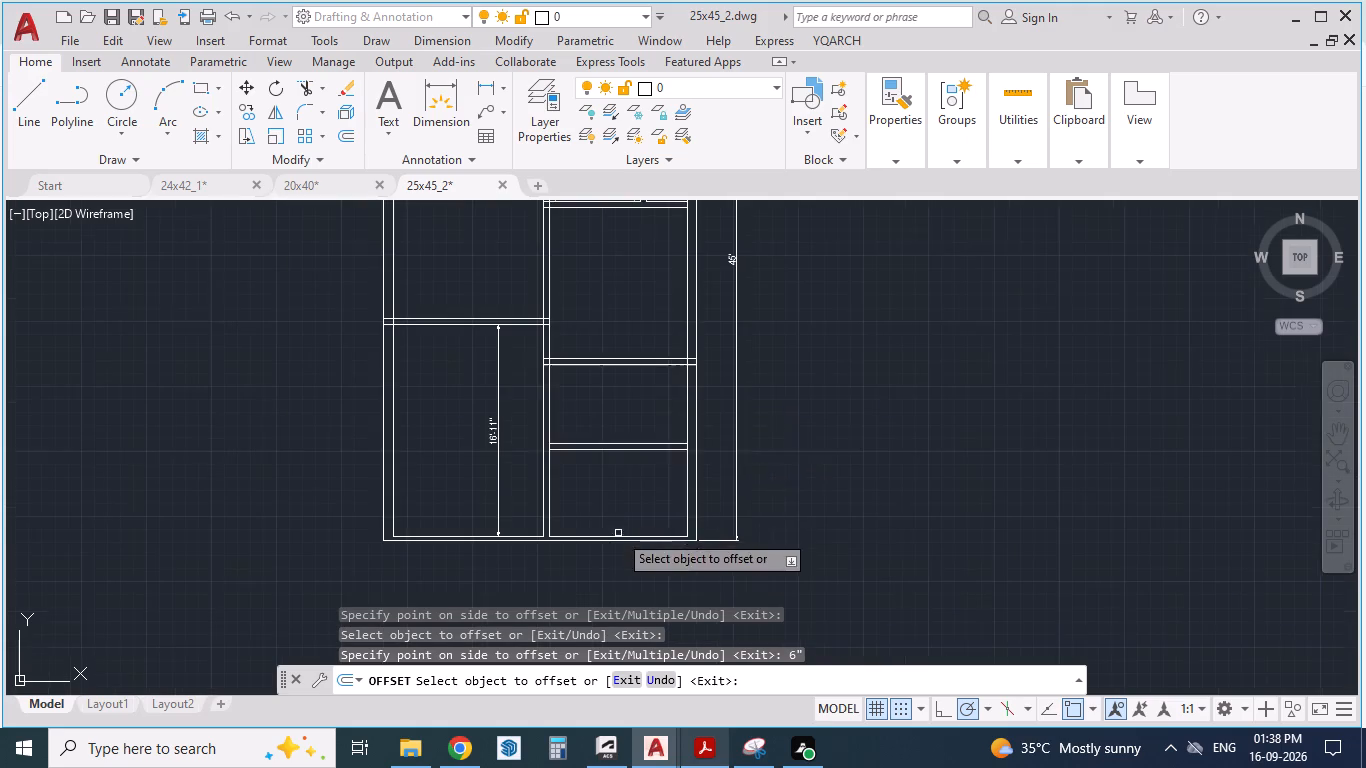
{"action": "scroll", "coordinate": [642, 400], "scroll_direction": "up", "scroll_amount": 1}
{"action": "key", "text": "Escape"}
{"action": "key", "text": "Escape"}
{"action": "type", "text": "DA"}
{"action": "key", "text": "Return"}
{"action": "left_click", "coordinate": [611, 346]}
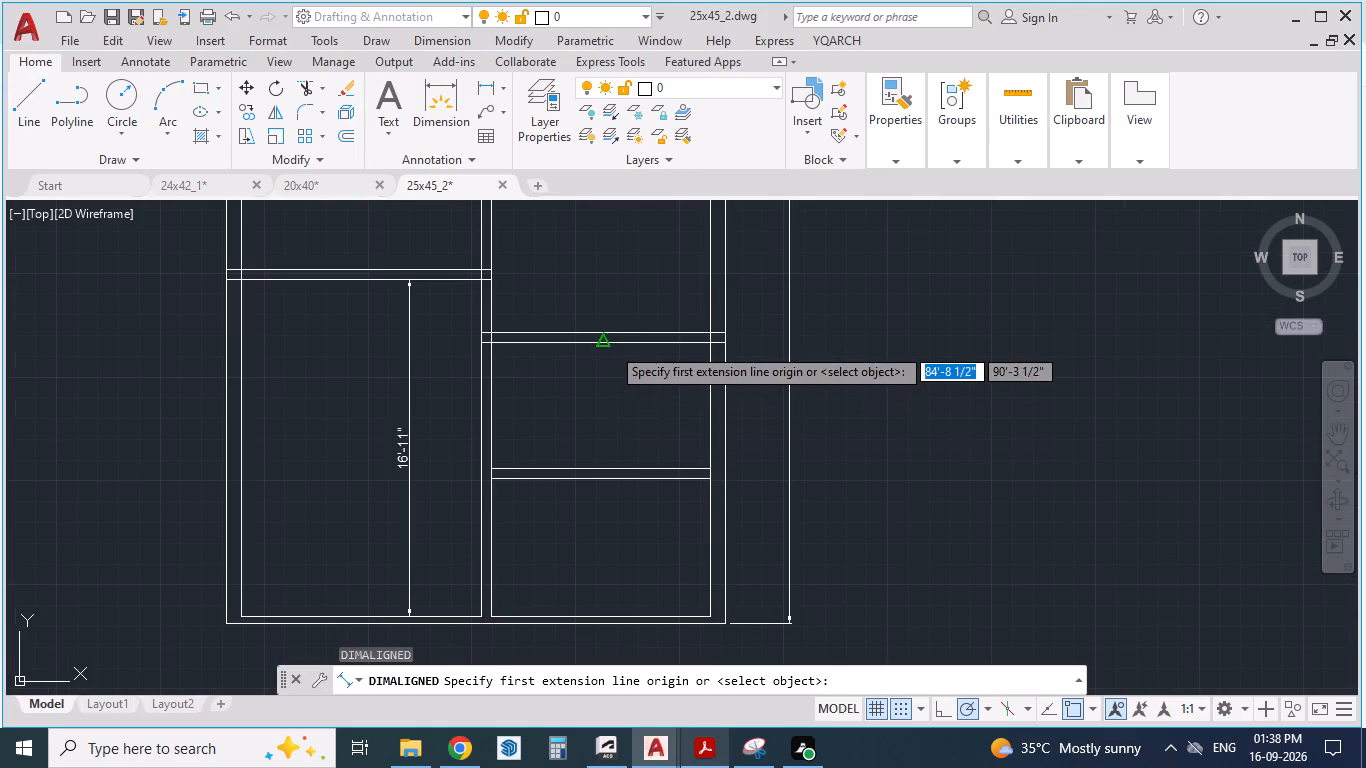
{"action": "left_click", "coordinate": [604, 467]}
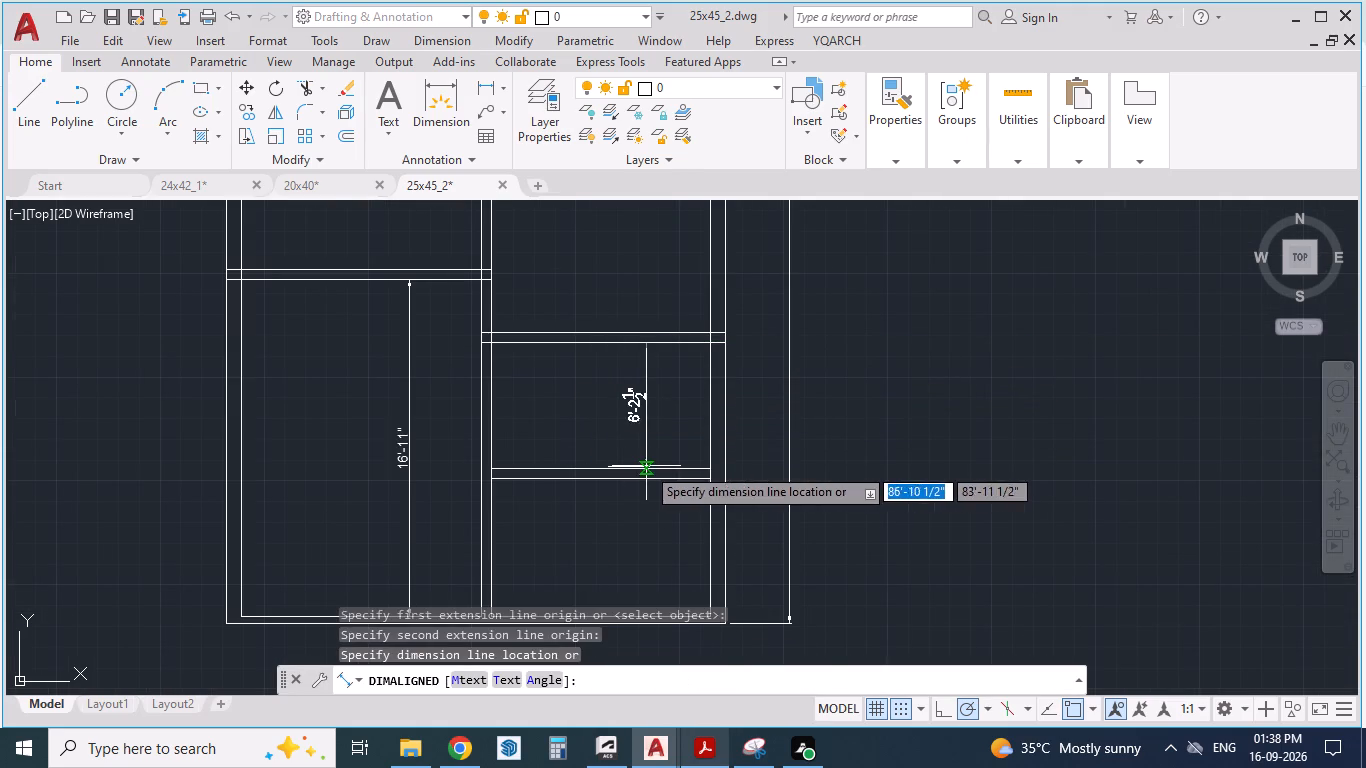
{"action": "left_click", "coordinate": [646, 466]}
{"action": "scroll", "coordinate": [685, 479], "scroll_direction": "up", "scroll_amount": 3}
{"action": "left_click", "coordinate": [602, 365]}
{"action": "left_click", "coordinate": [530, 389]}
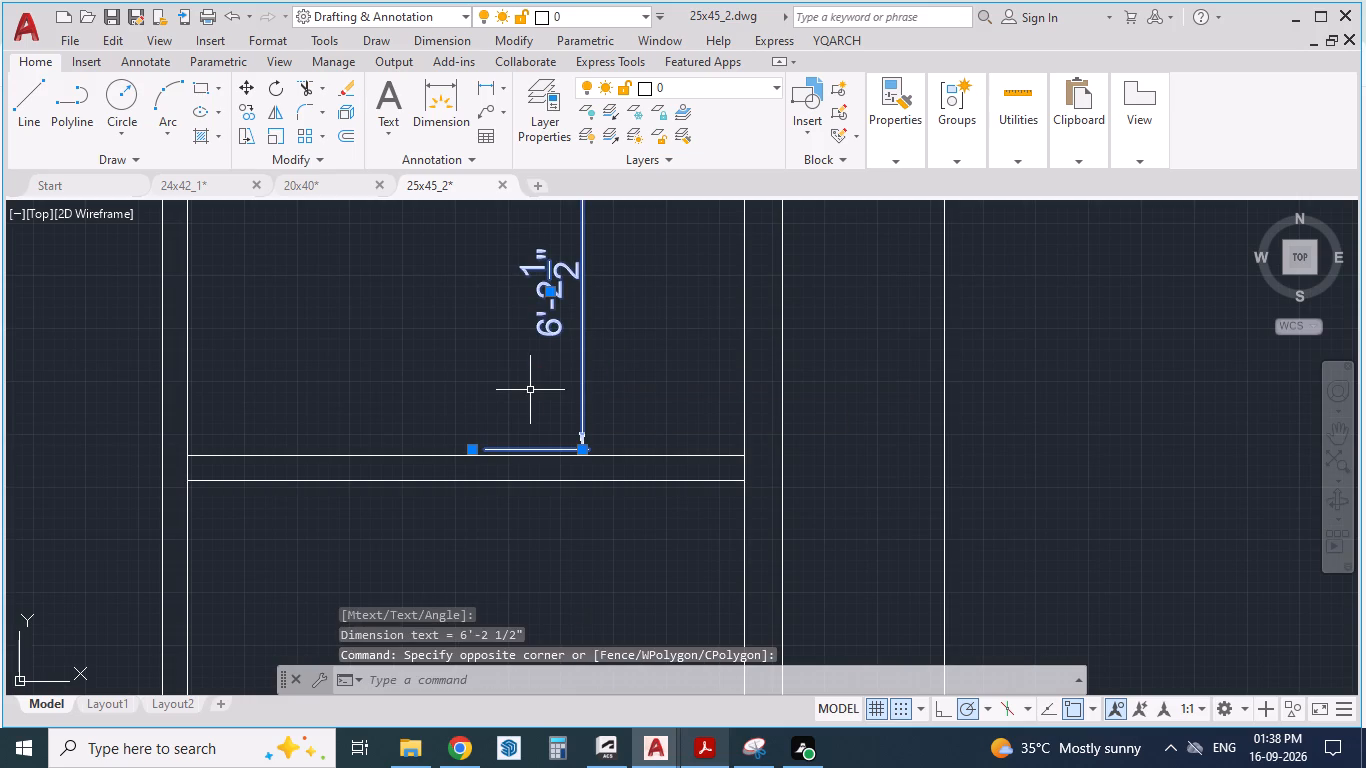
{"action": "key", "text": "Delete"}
Dimension the staircase area's clear depth from the lawn wall's upper line to the lower line of the bedroom's south wall.
{"action": "type", "text": "DA"}
{"action": "key", "text": "Return"}
{"action": "left_click", "coordinate": [545, 455]}
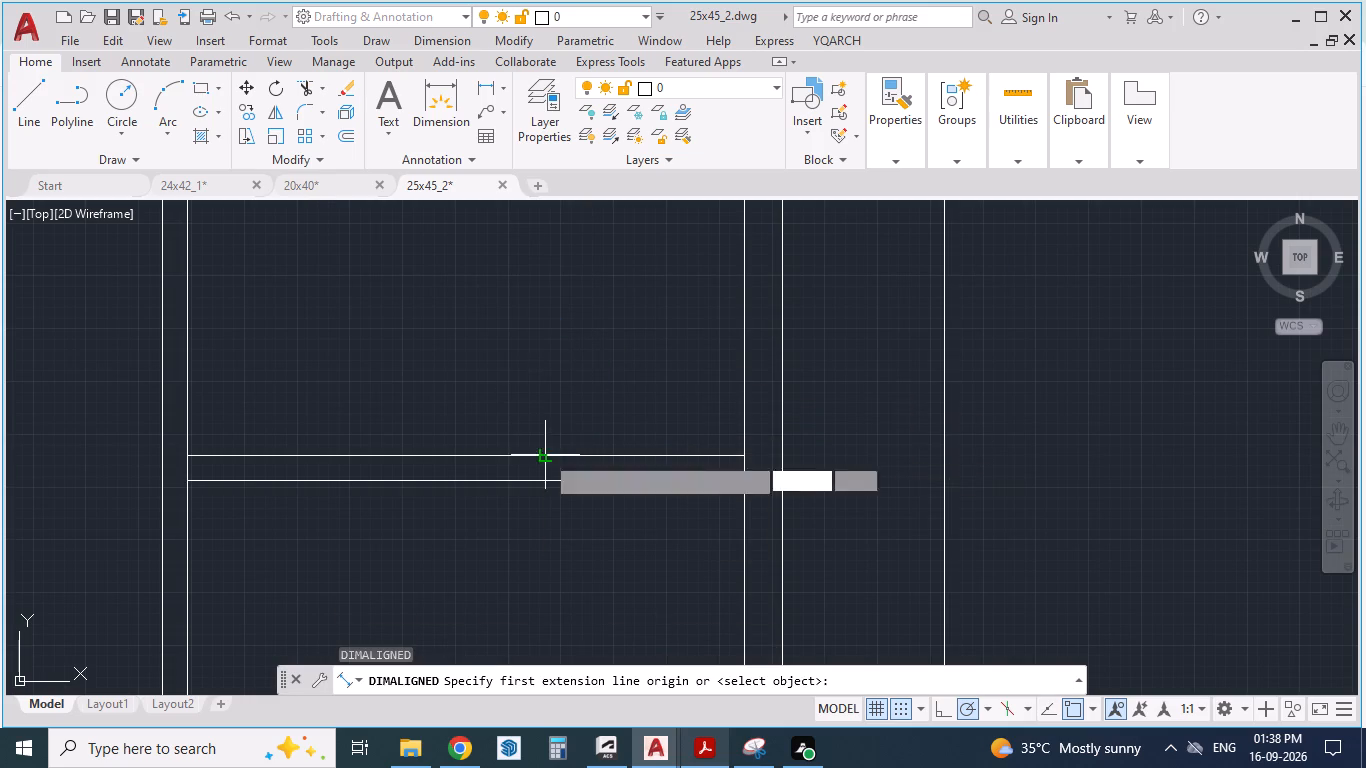
{"action": "scroll", "coordinate": [578, 475], "scroll_direction": "down", "scroll_amount": 1}
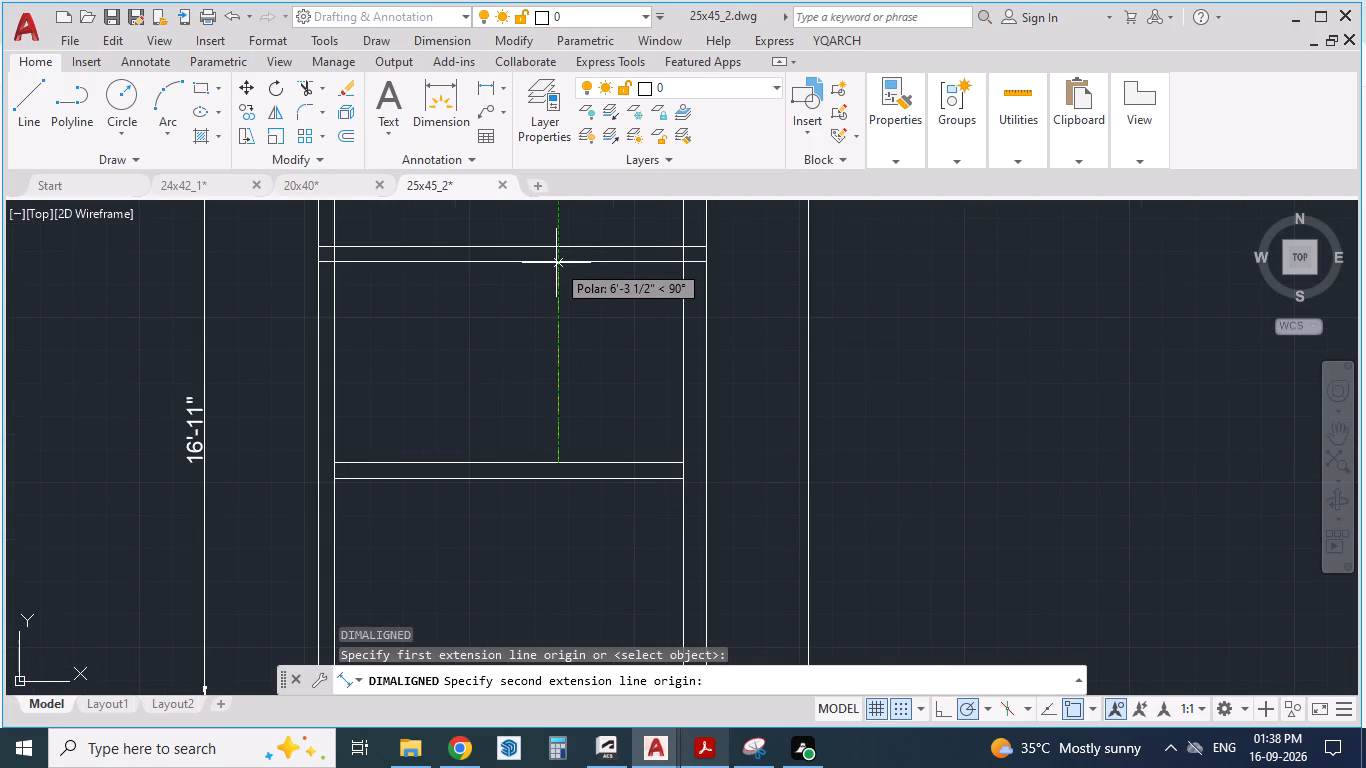
{"action": "left_click", "coordinate": [556, 261]}
{"action": "left_click", "coordinate": [591, 272]}
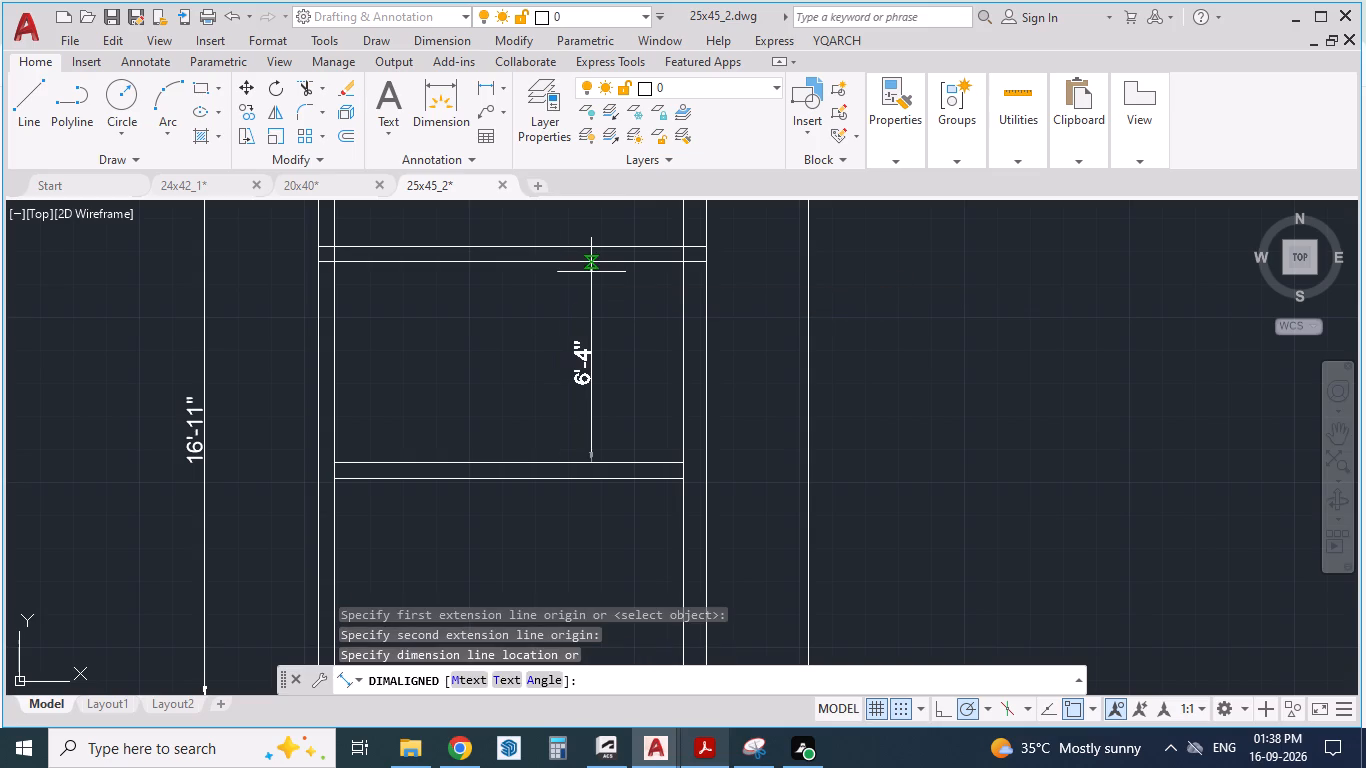
{"action": "scroll", "coordinate": [614, 384], "scroll_direction": "up", "scroll_amount": 1}
{"action": "scroll", "coordinate": [595, 471], "scroll_direction": "down", "scroll_amount": 2}
{"action": "scroll", "coordinate": [608, 357], "scroll_direction": "up", "scroll_amount": 1}
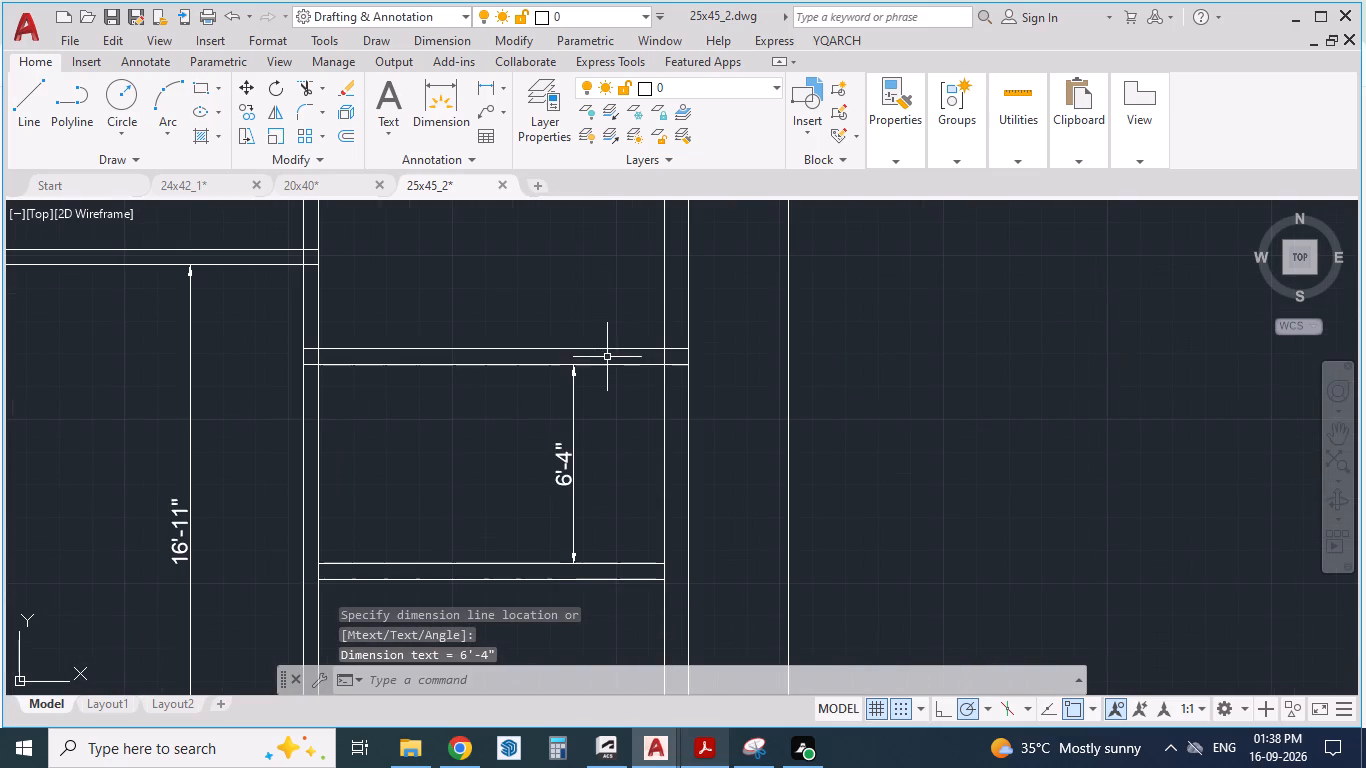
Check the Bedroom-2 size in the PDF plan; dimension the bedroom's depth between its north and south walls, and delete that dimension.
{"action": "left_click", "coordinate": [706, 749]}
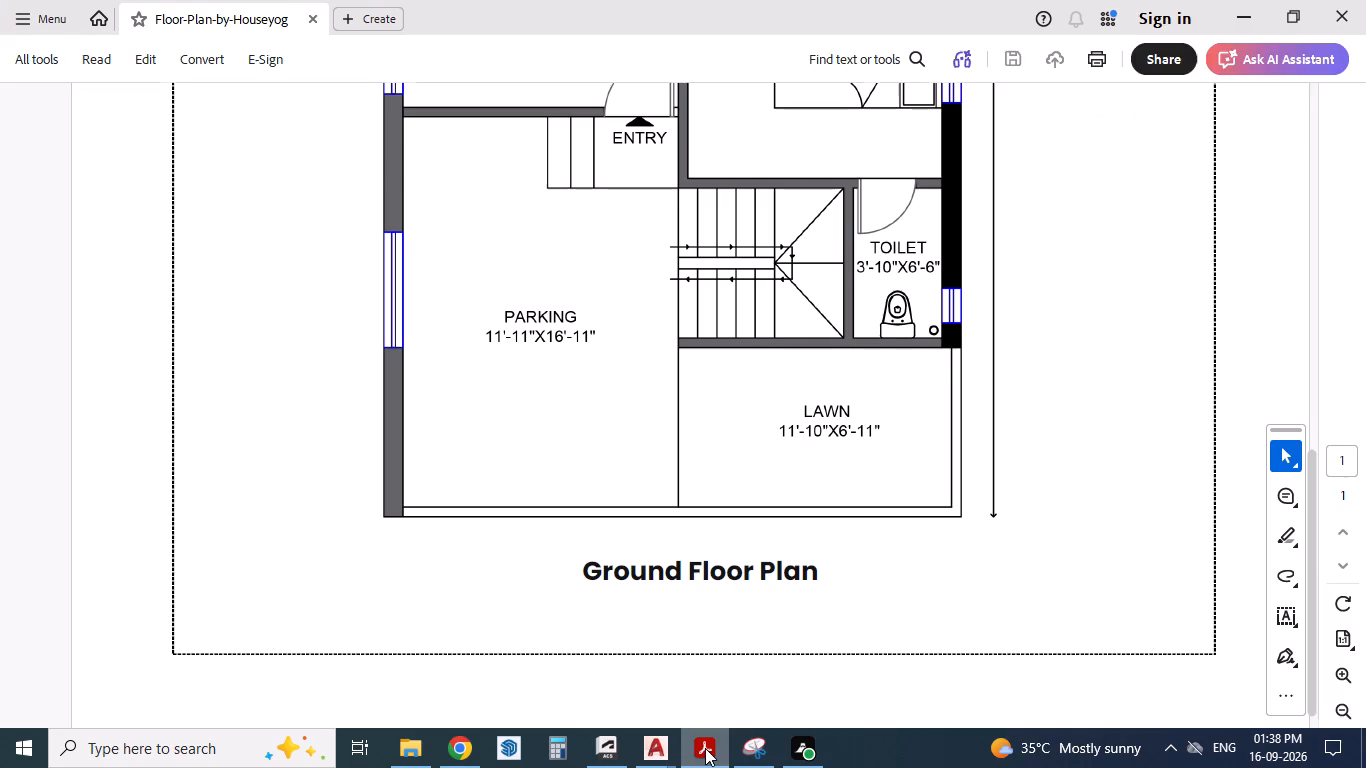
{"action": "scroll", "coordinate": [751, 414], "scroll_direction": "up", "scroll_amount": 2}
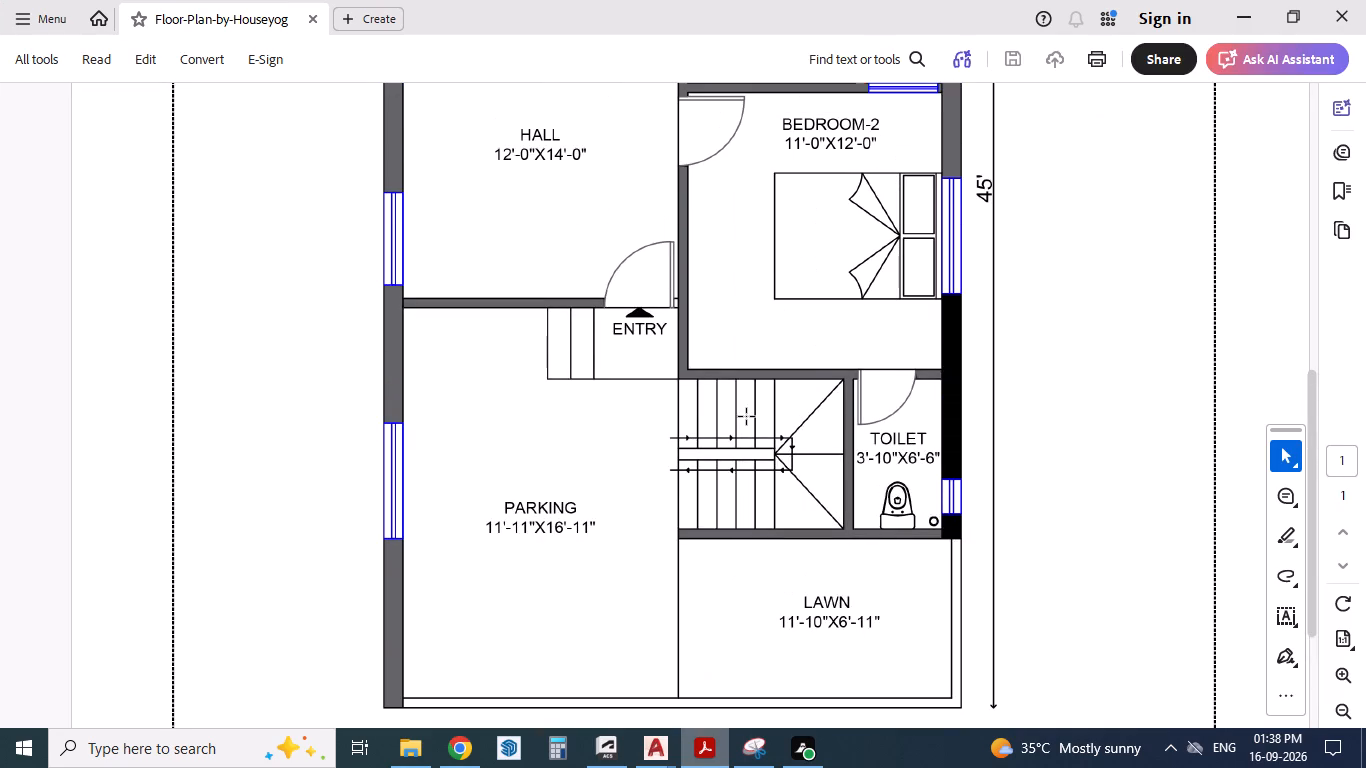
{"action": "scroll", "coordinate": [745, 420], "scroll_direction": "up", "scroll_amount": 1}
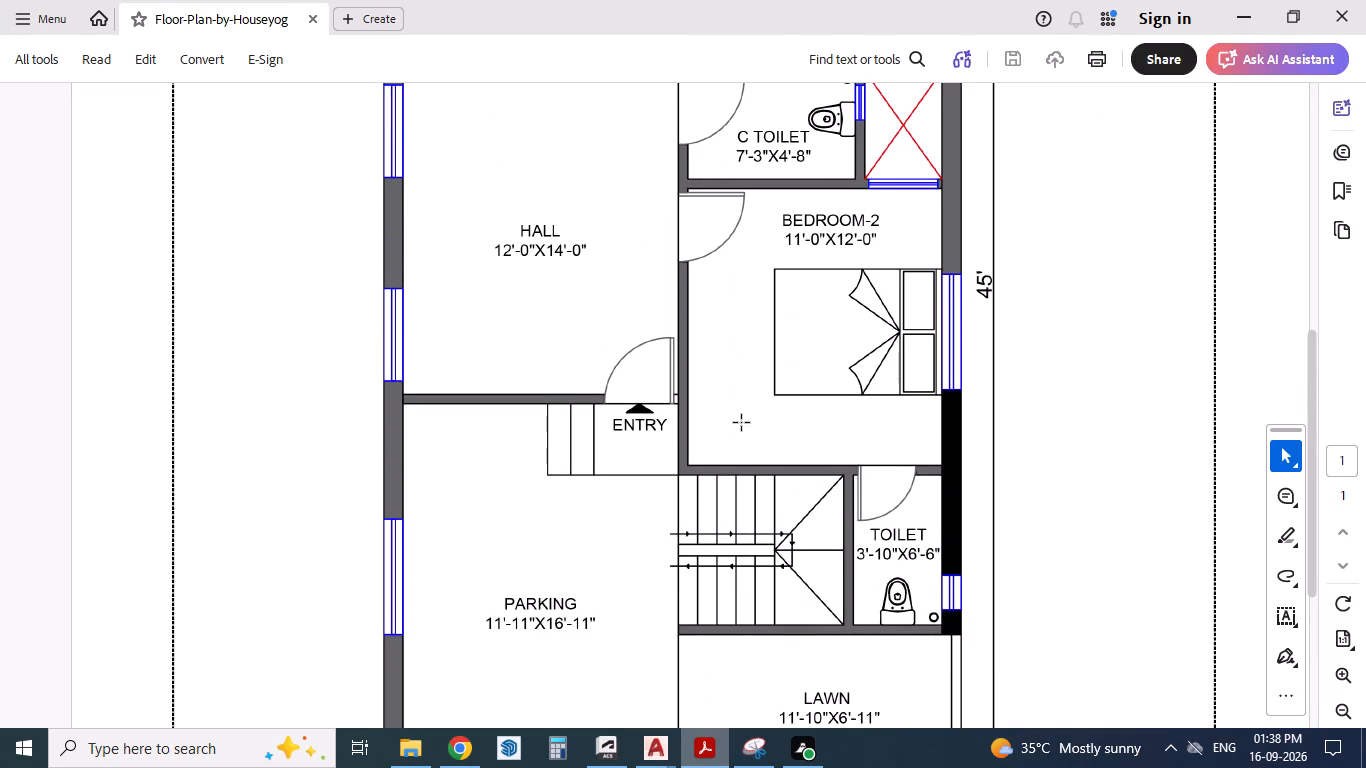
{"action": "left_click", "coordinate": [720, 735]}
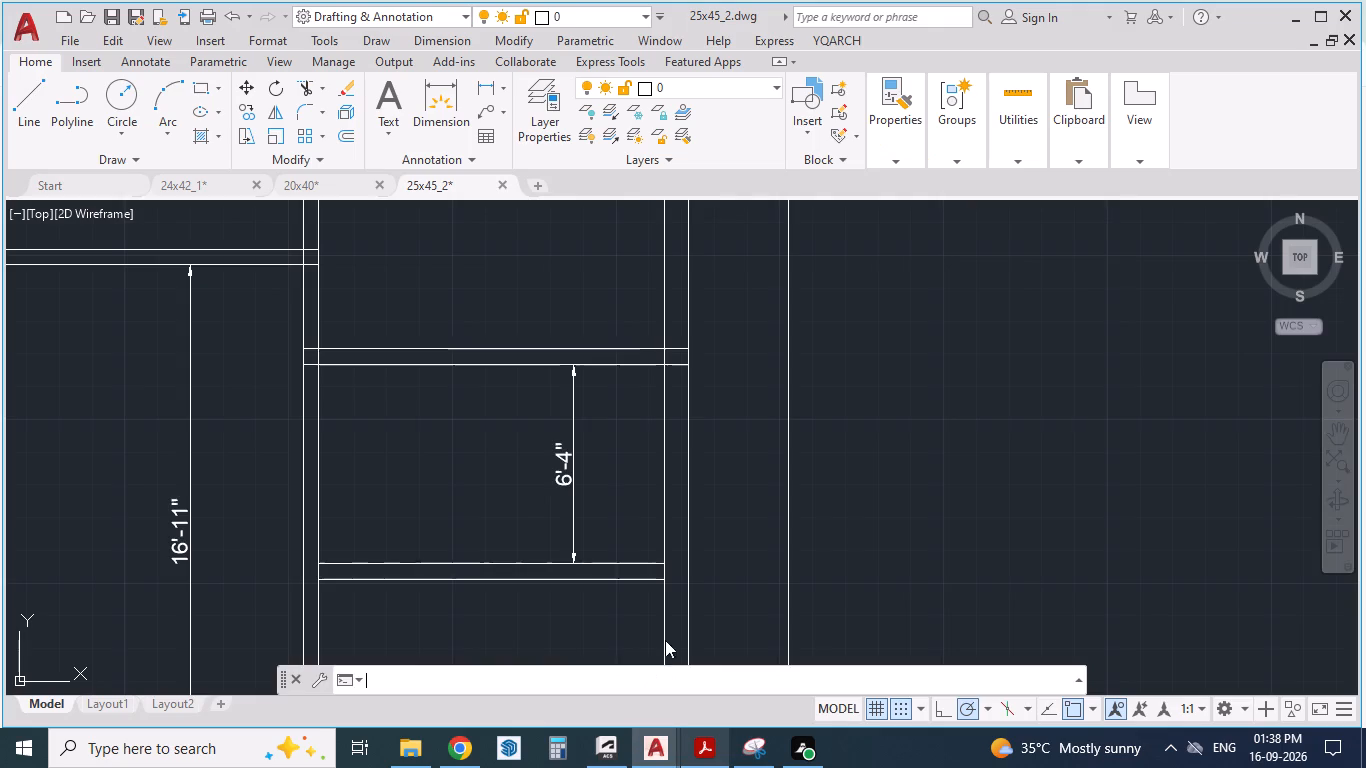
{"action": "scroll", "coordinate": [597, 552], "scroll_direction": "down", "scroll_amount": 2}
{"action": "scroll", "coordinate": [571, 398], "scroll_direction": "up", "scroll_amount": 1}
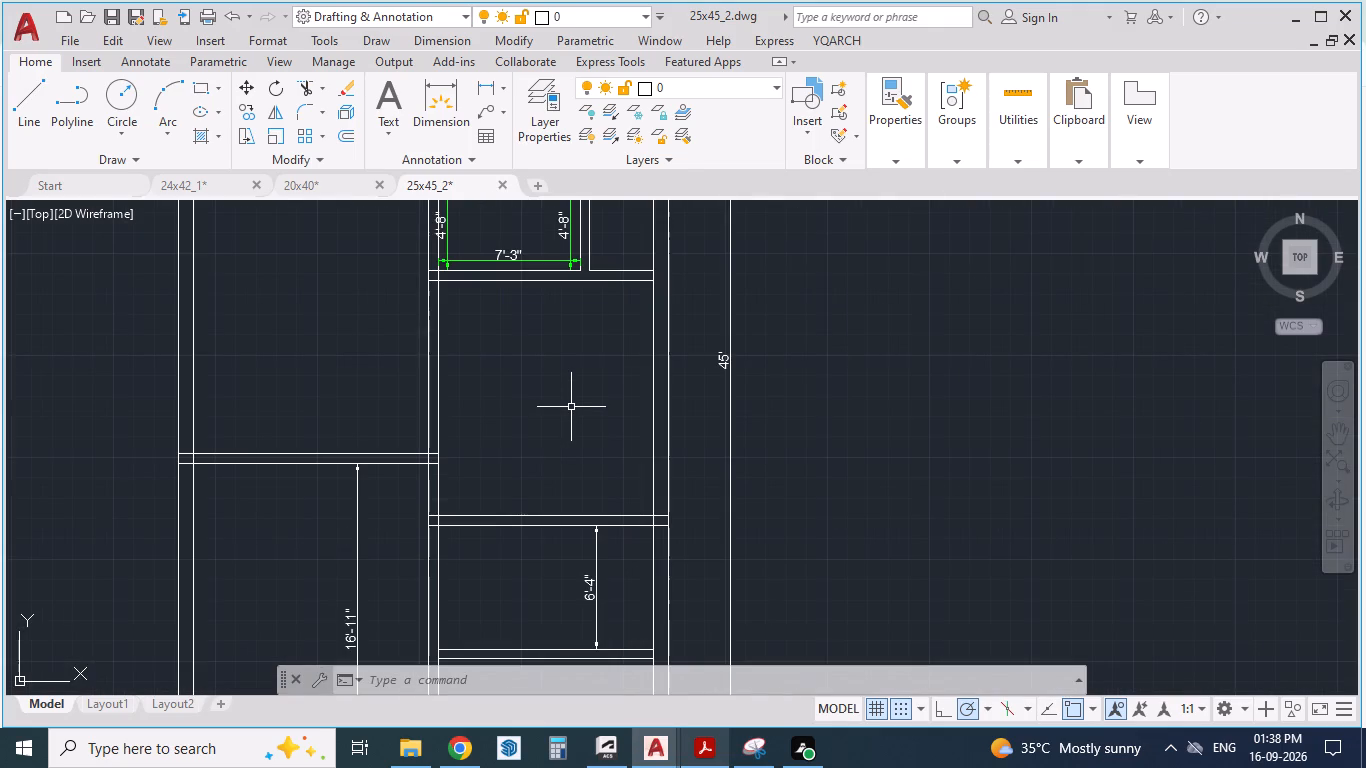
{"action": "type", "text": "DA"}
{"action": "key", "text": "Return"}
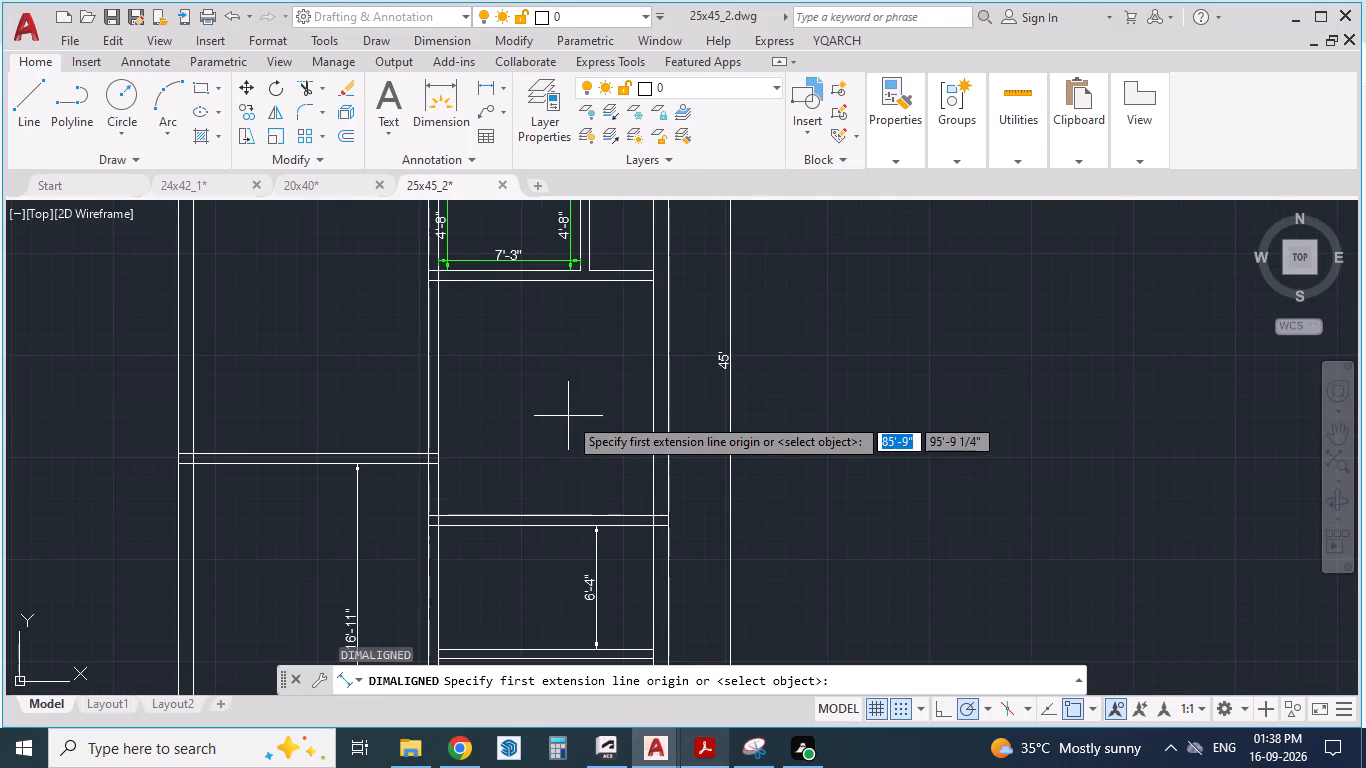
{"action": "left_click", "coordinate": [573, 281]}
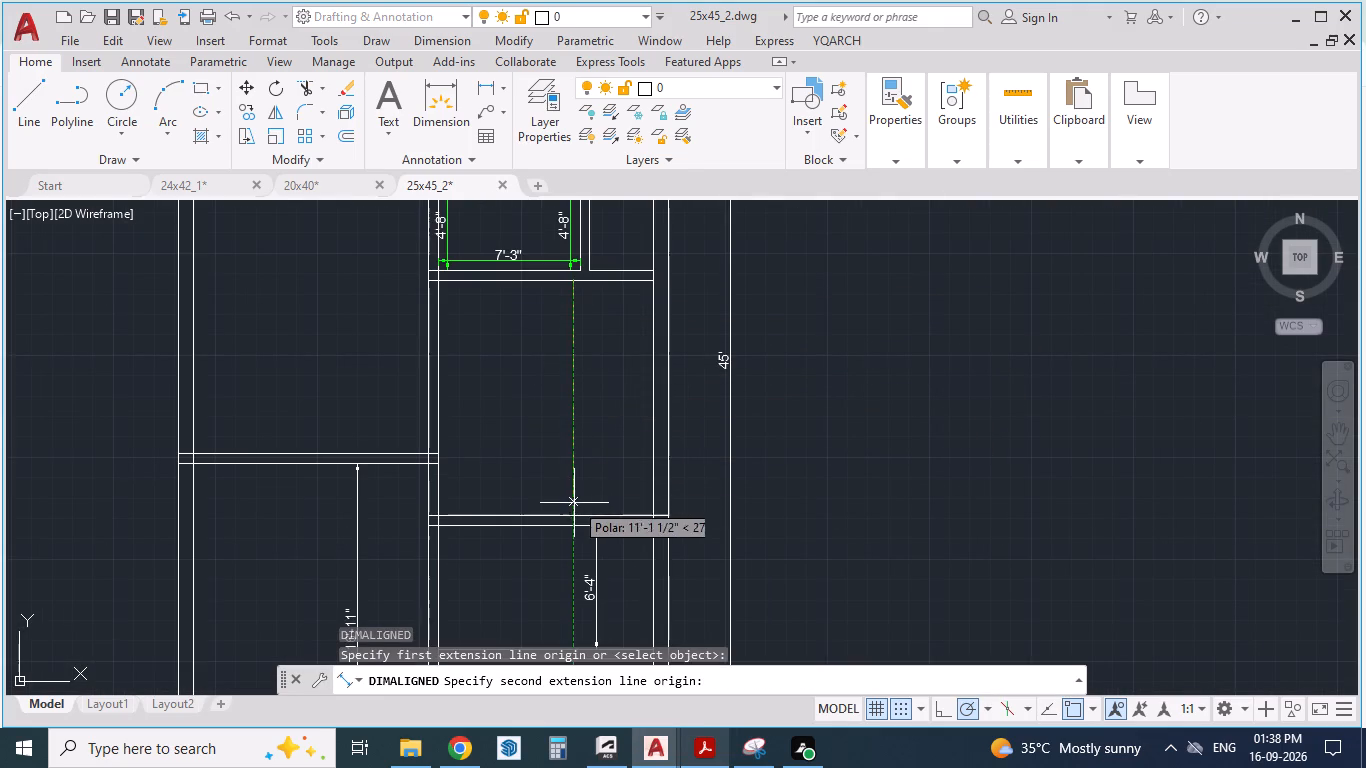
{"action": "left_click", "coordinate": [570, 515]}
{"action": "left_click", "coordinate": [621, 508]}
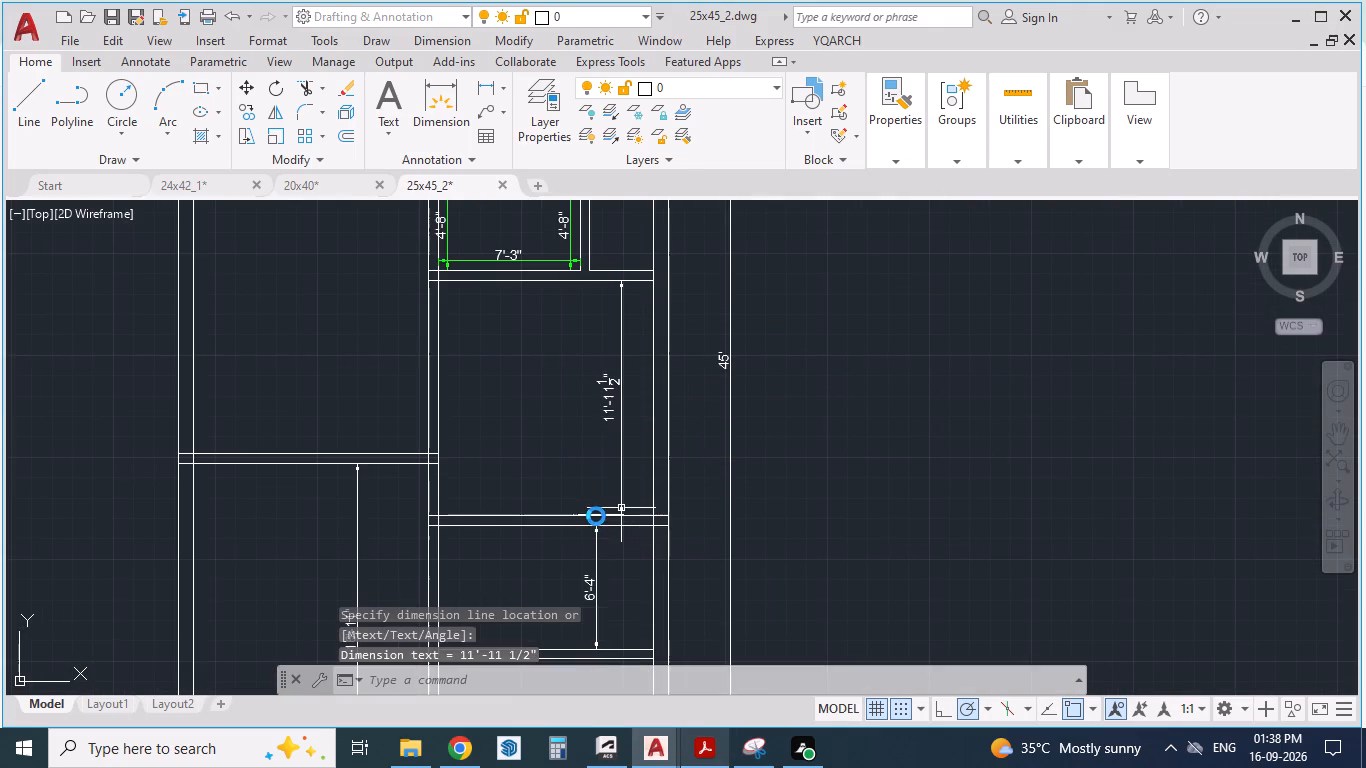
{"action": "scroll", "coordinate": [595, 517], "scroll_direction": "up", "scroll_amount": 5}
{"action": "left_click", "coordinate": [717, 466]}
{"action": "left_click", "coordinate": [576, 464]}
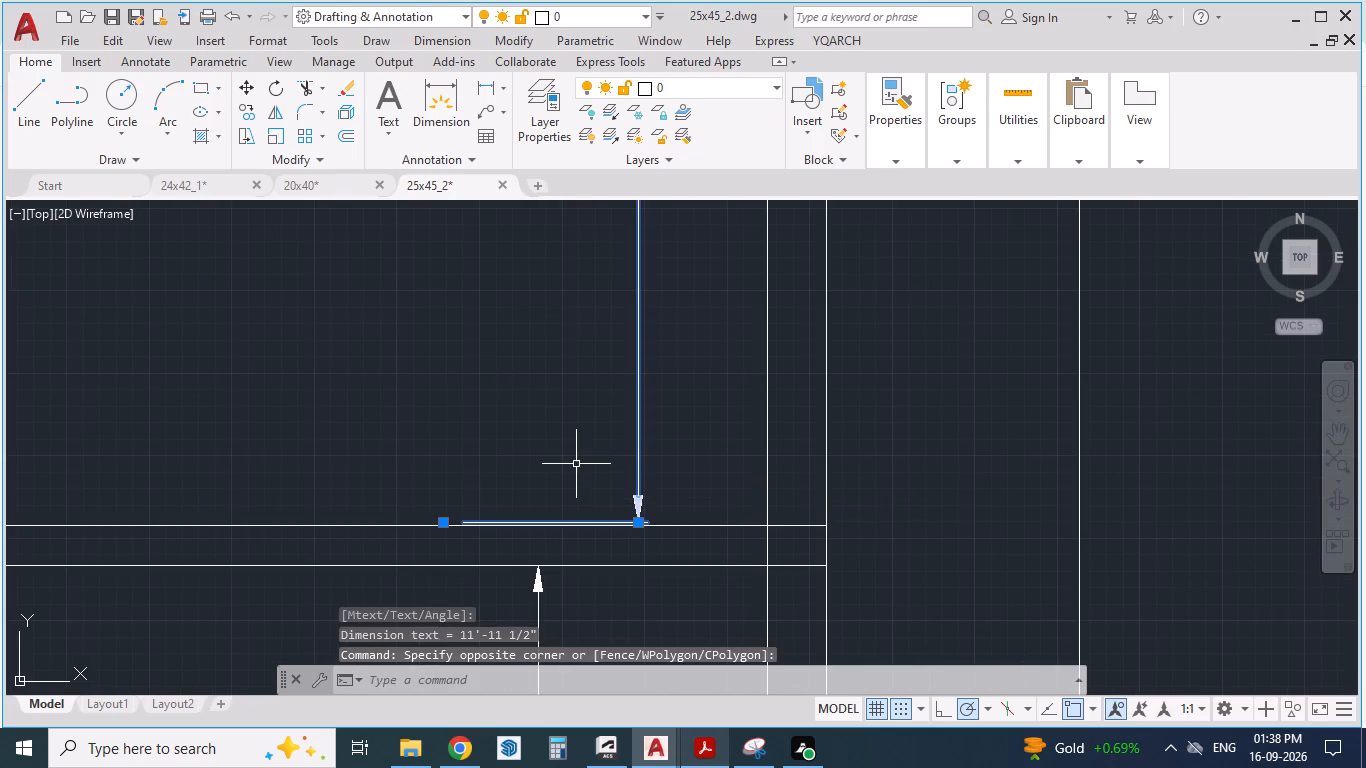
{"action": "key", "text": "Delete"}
Dimension Bedroom-2's clear depth from the lower line of its north wall to the upper line of its south wall.
{"action": "key", "text": "d"}
{"action": "key", "text": "a"}
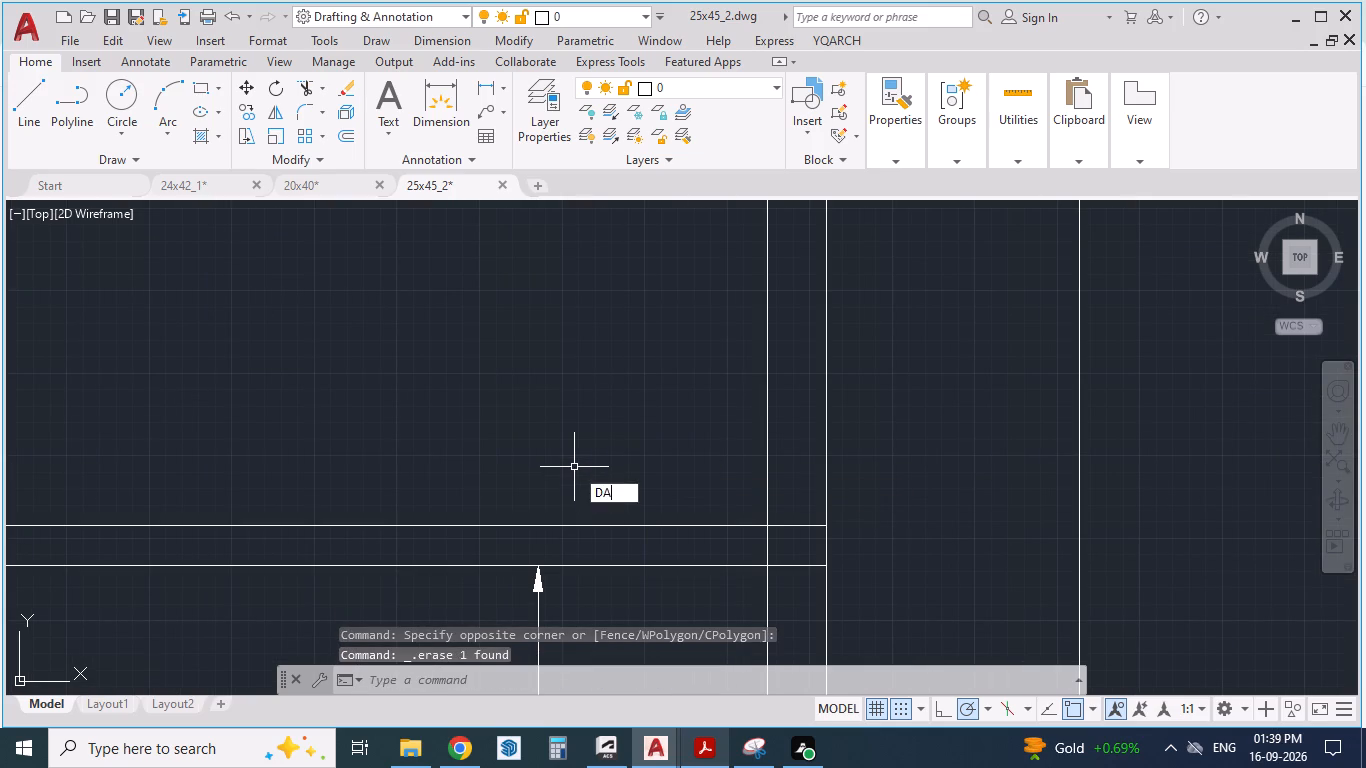
{"action": "key", "text": "Return"}
{"action": "scroll", "coordinate": [574, 489], "scroll_direction": "down", "scroll_amount": 4}
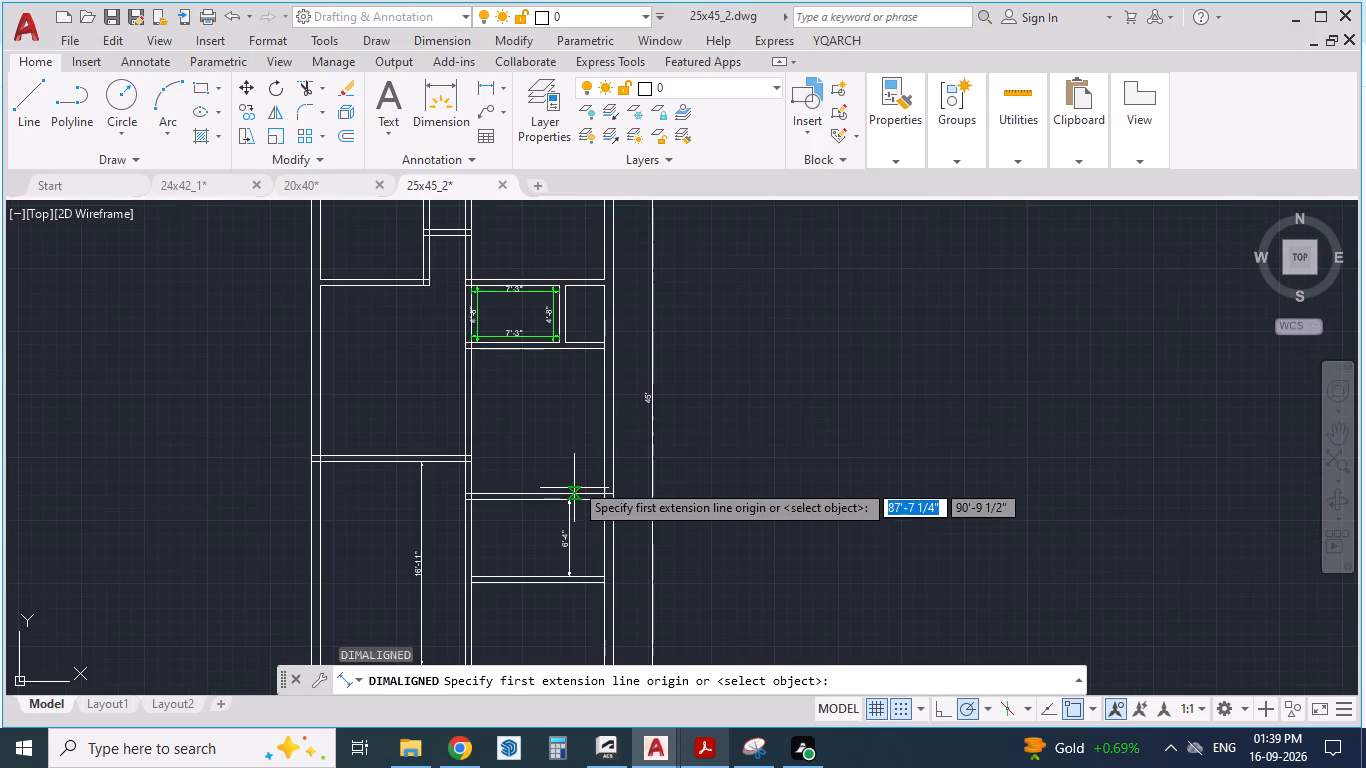
{"action": "scroll", "coordinate": [586, 384], "scroll_direction": "up", "scroll_amount": 3}
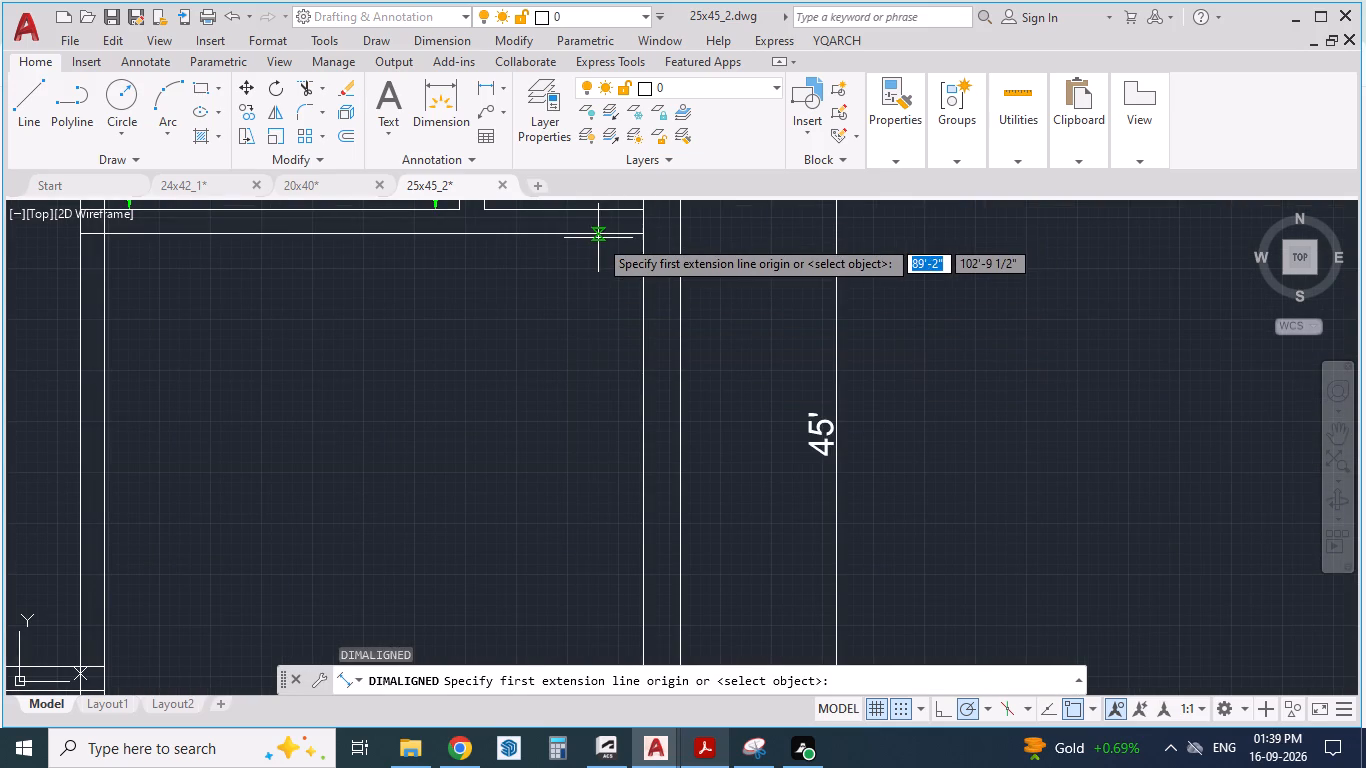
{"action": "left_click", "coordinate": [597, 238]}
{"action": "scroll", "coordinate": [582, 395], "scroll_direction": "down", "scroll_amount": 2}
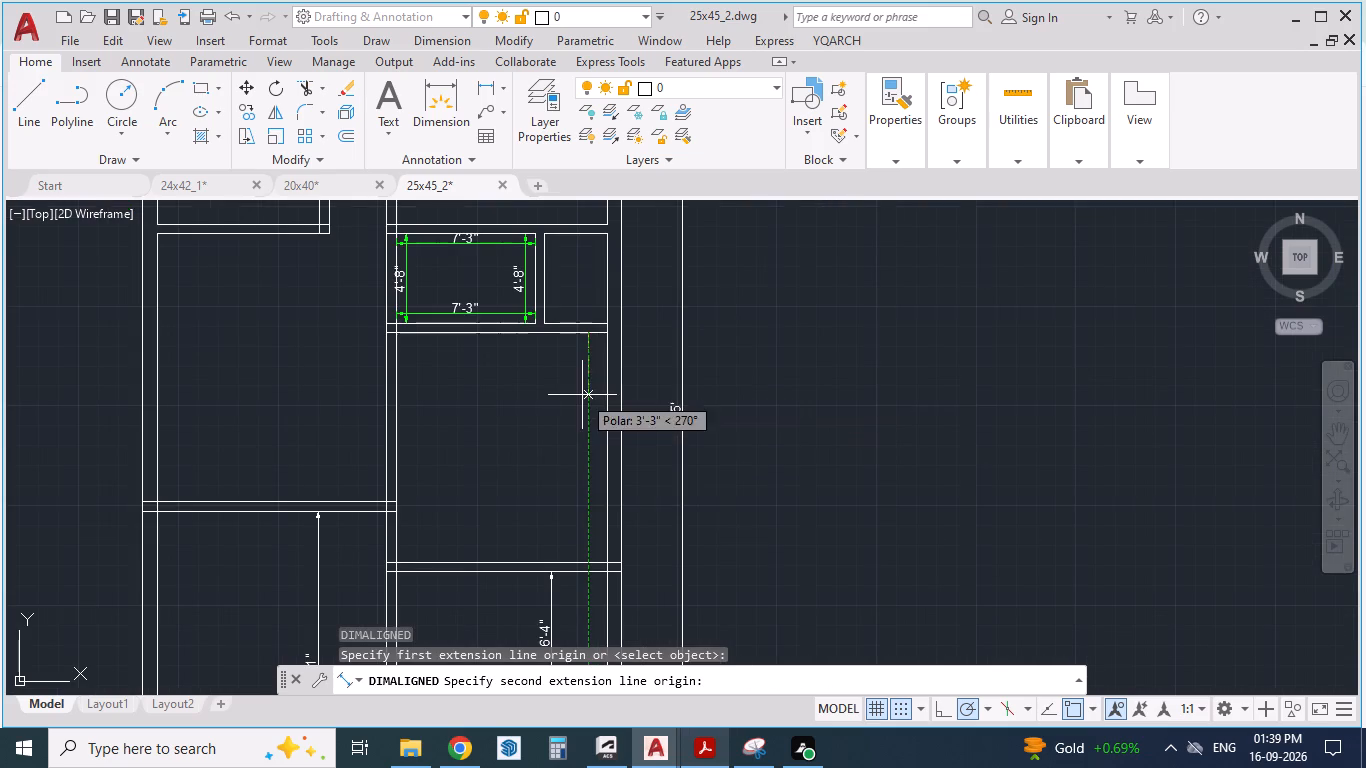
{"action": "scroll", "coordinate": [591, 551], "scroll_direction": "up", "scroll_amount": 2}
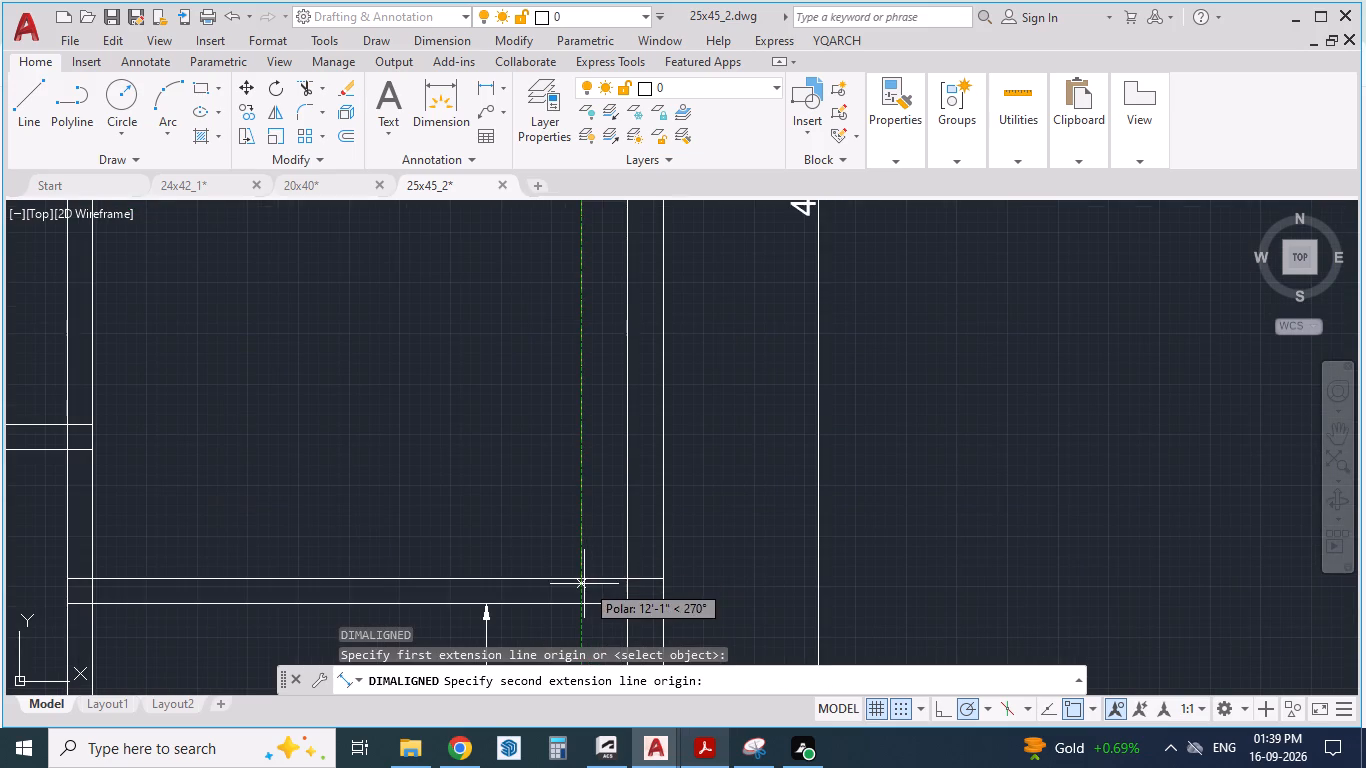
{"action": "left_click", "coordinate": [582, 575]}
{"action": "left_click", "coordinate": [555, 545]}
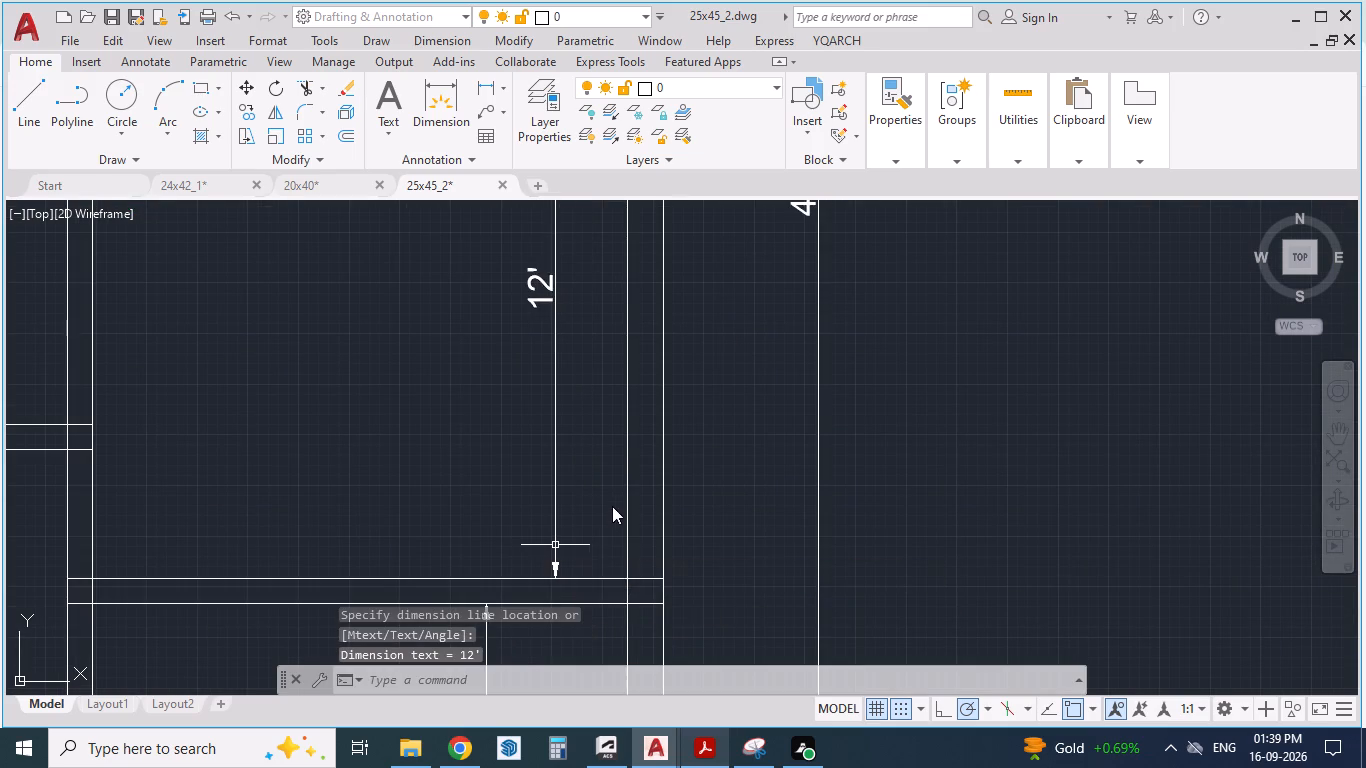
Compare the drawn staircase, toilet, parking and lawn layout with the sizes in the lower part of the PDF plan.
{"action": "scroll", "coordinate": [612, 496], "scroll_direction": "down", "scroll_amount": 3}
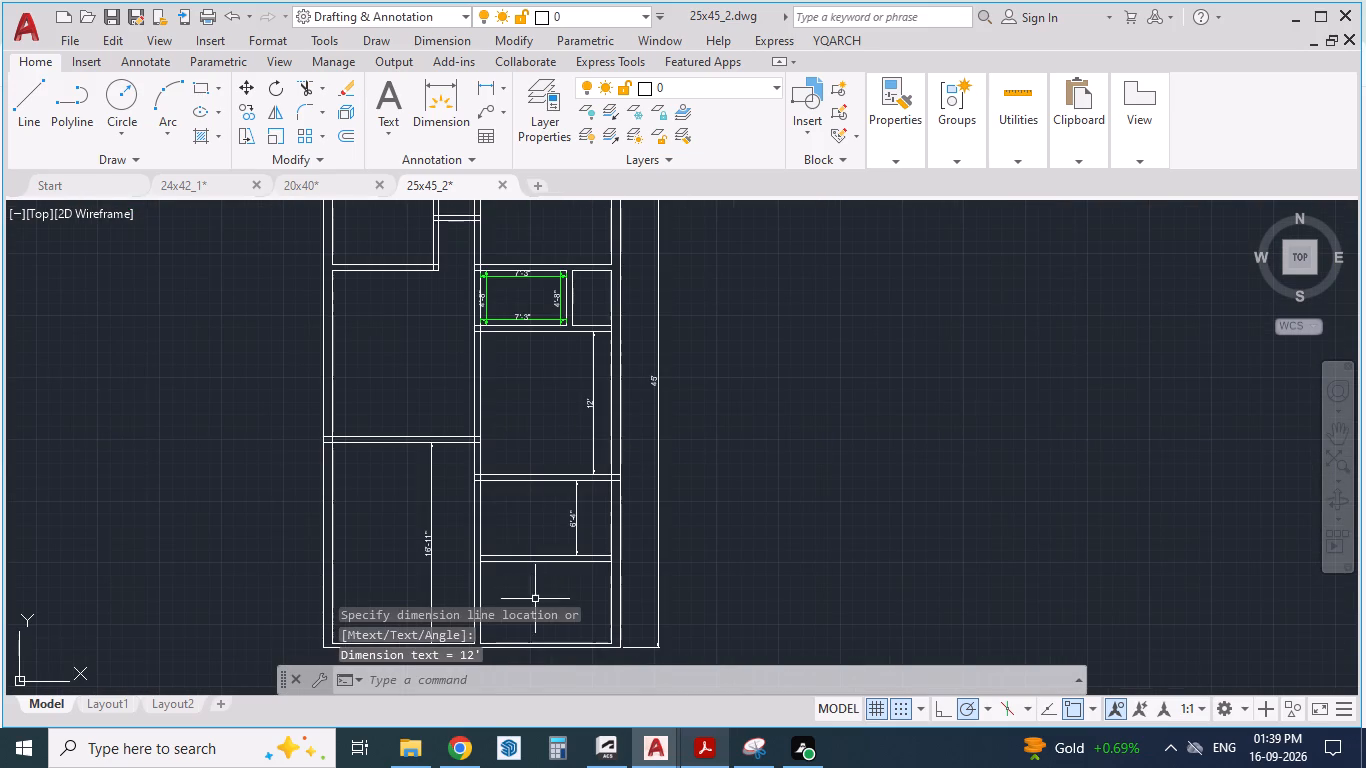
{"action": "scroll", "coordinate": [551, 562], "scroll_direction": "up", "scroll_amount": 2}
{"action": "scroll", "coordinate": [550, 477], "scroll_direction": "down", "scroll_amount": 4}
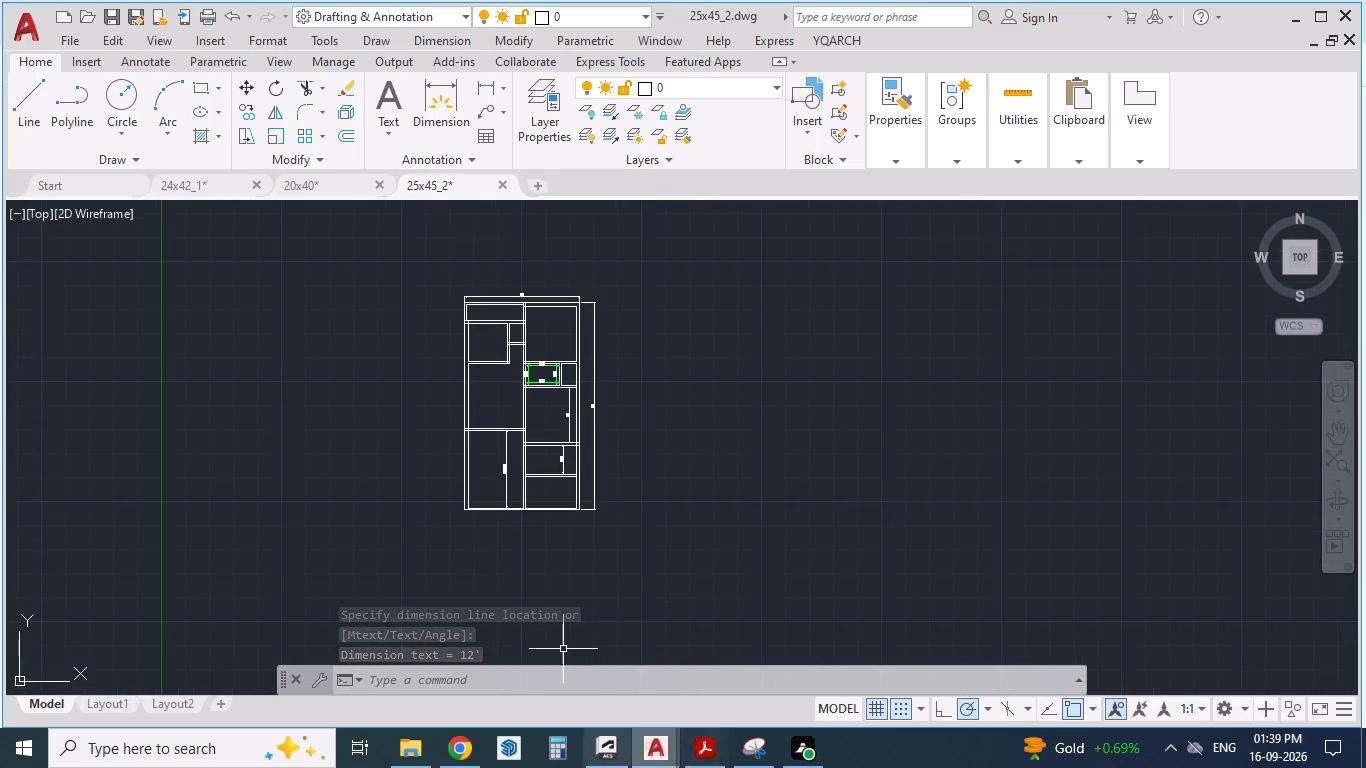
{"action": "left_click", "coordinate": [713, 744]}
{"action": "scroll", "coordinate": [512, 318], "scroll_direction": "down", "scroll_amount": 1}
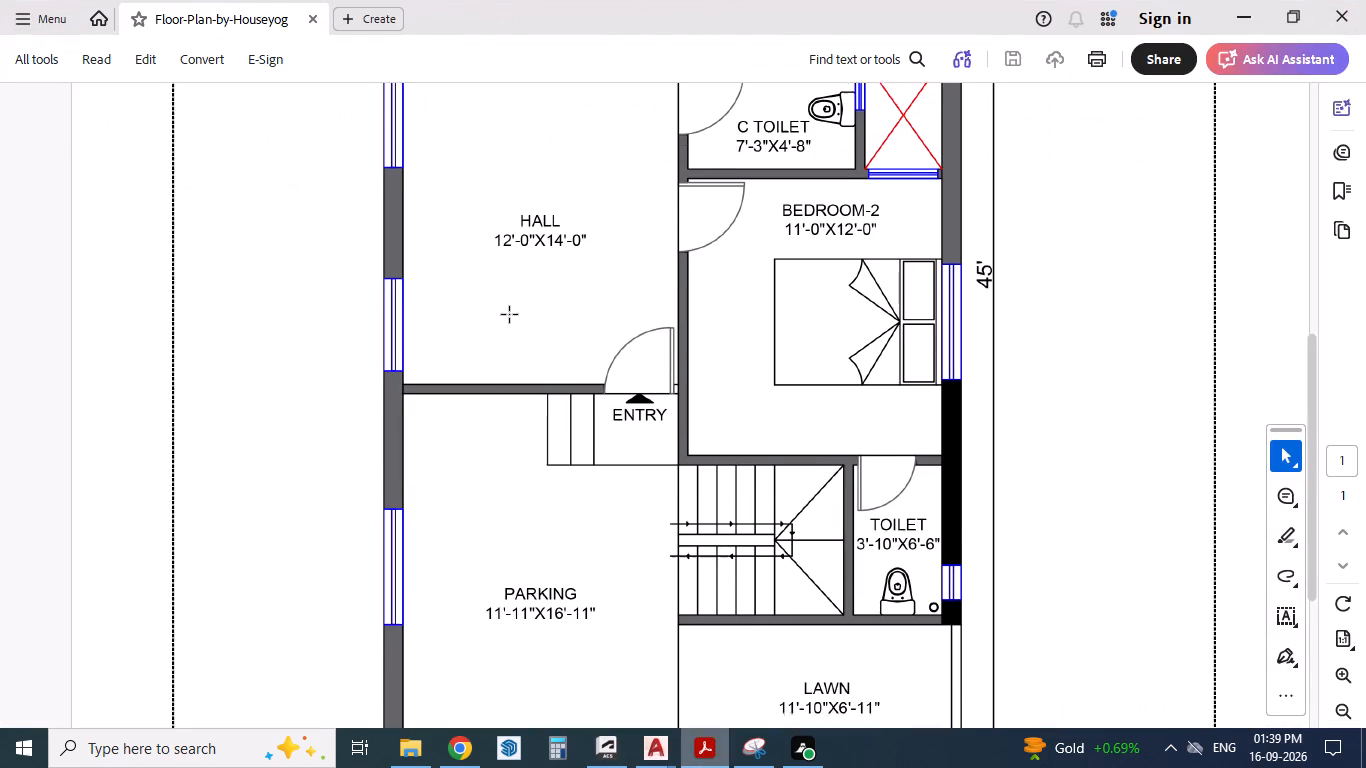
{"action": "scroll", "coordinate": [510, 315], "scroll_direction": "down", "scroll_amount": 3}
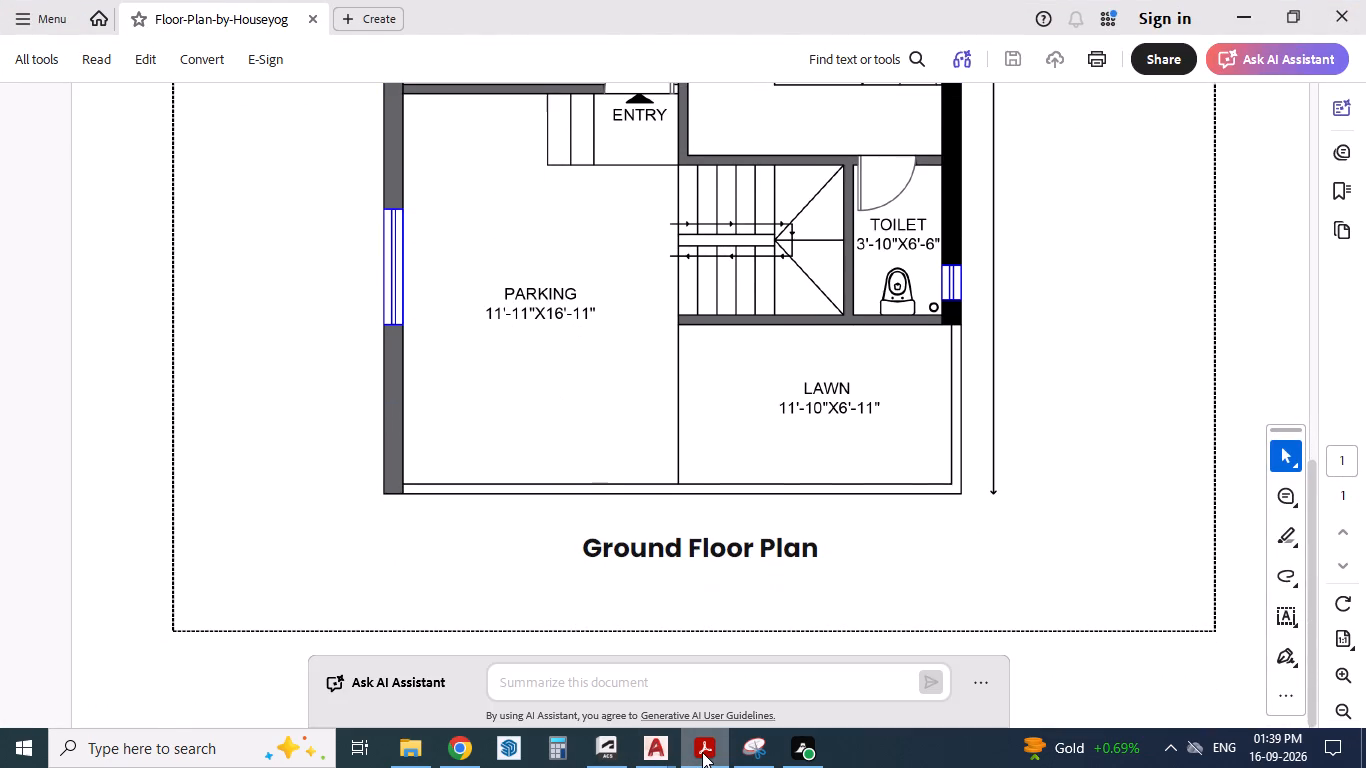
{"action": "left_click", "coordinate": [702, 752]}
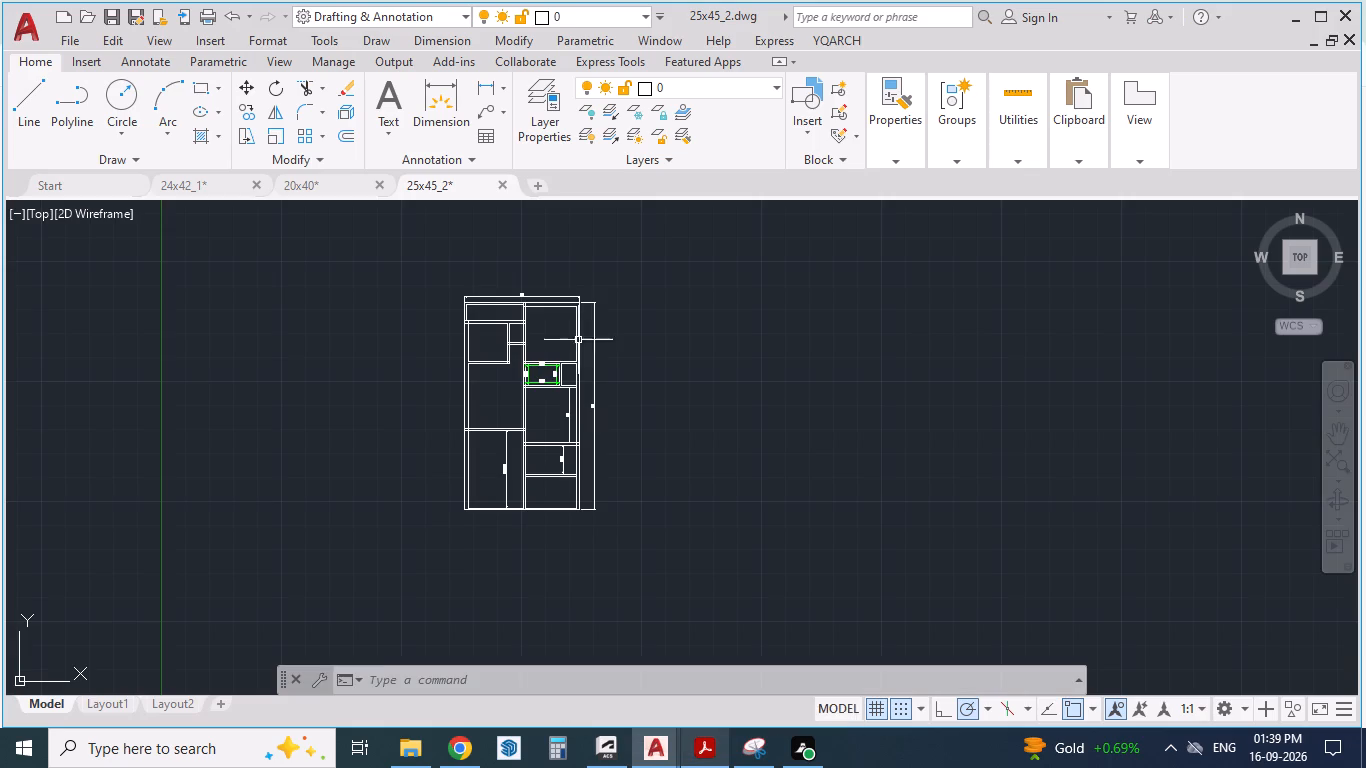
{"action": "scroll", "coordinate": [572, 353], "scroll_direction": "down", "scroll_amount": 1}
{"action": "scroll", "coordinate": [551, 501], "scroll_direction": "up", "scroll_amount": 2}
{"action": "scroll", "coordinate": [545, 355], "scroll_direction": "up", "scroll_amount": 2}
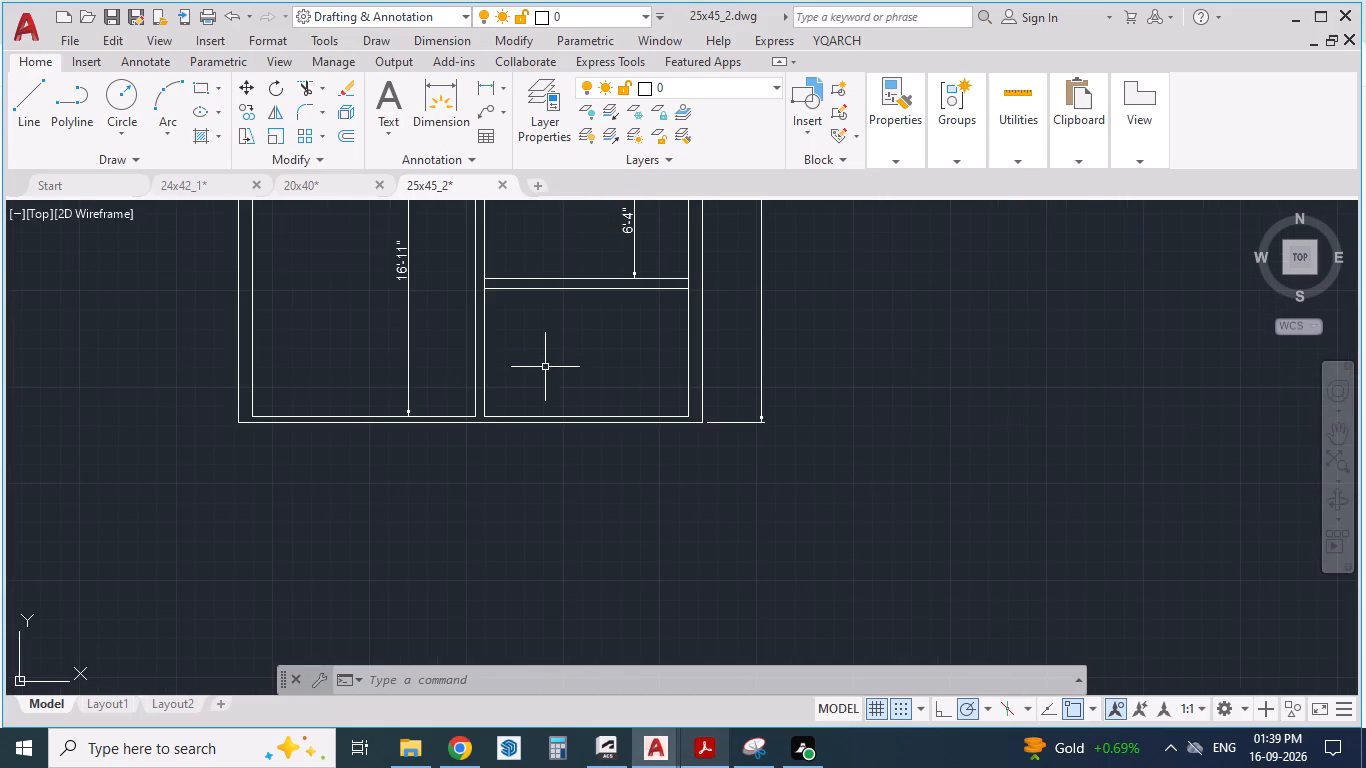
{"action": "scroll", "coordinate": [543, 371], "scroll_direction": "up", "scroll_amount": 1}
{"action": "scroll", "coordinate": [542, 425], "scroll_direction": "down", "scroll_amount": 3}
{"action": "scroll", "coordinate": [580, 360], "scroll_direction": "up", "scroll_amount": 2}
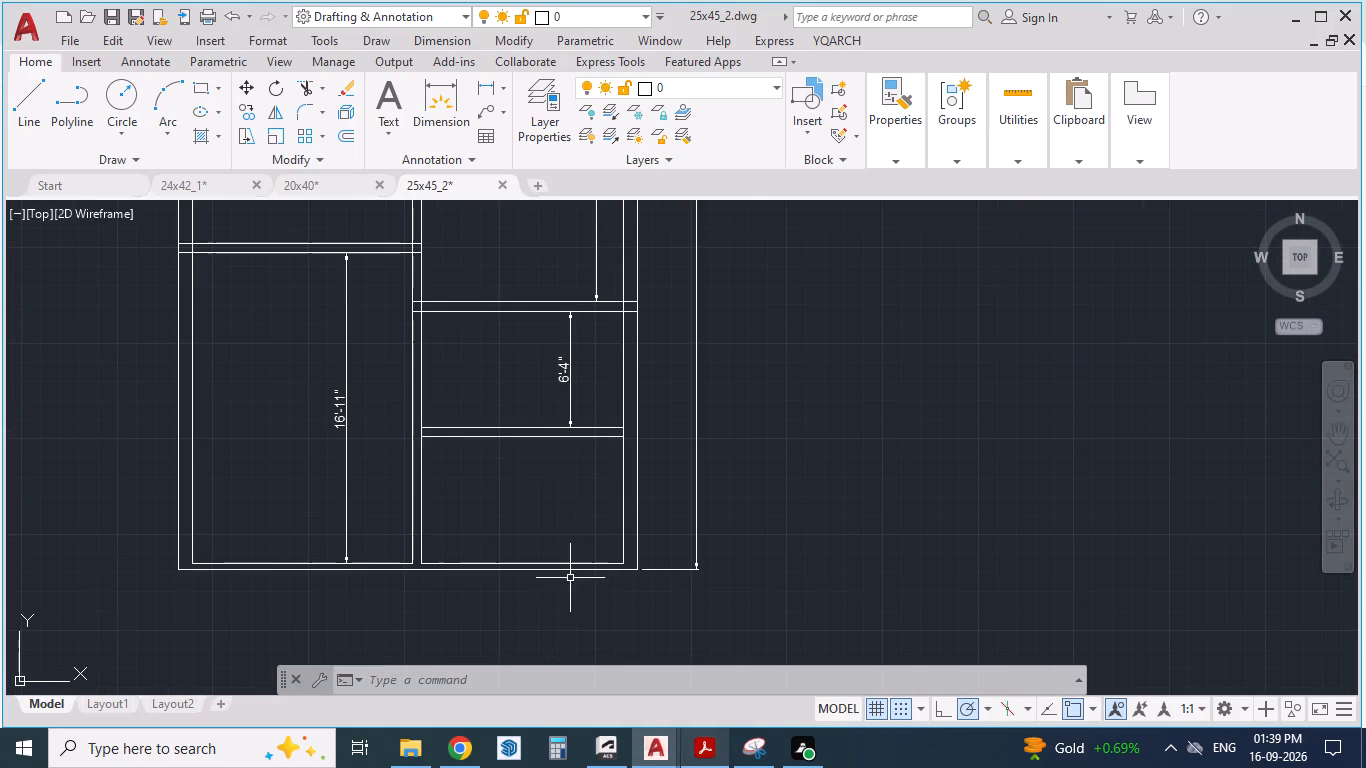
{"action": "left_click", "coordinate": [706, 747]}
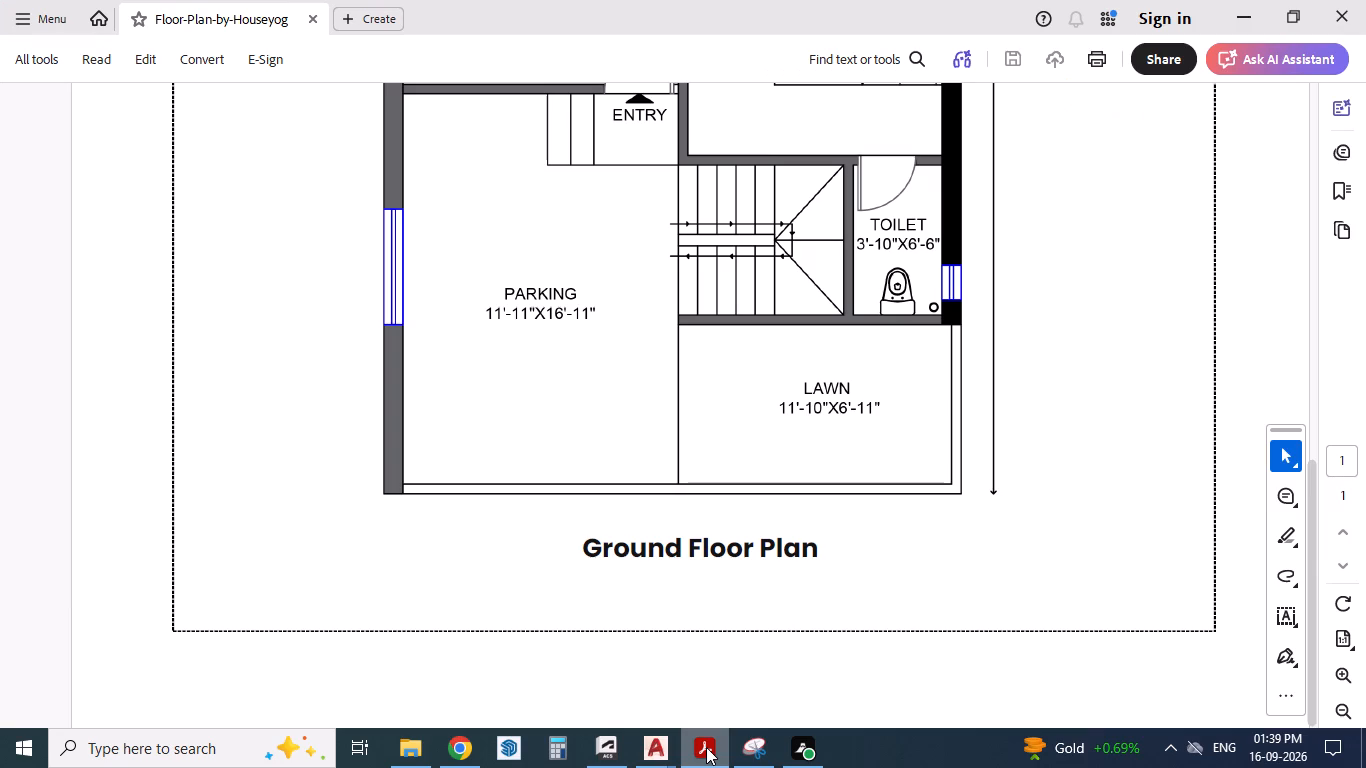
{"action": "left_click", "coordinate": [706, 747]}
Delete the lower line of the bedroom's south wall, the upper line of the lawn wall, and the depth dimension between them.
{"action": "scroll", "coordinate": [520, 297], "scroll_direction": "up", "scroll_amount": 1}
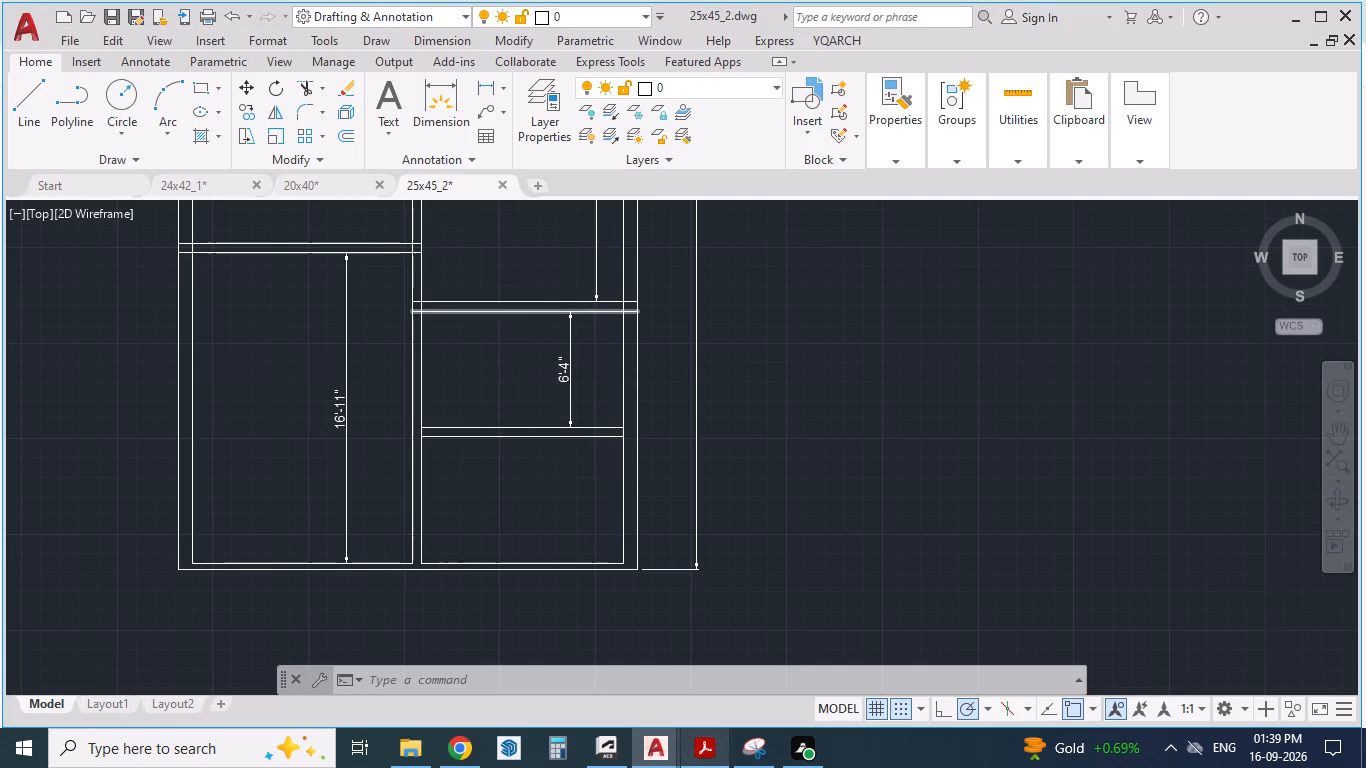
{"action": "scroll", "coordinate": [520, 297], "scroll_direction": "up", "scroll_amount": 1}
{"action": "left_click", "coordinate": [502, 326]}
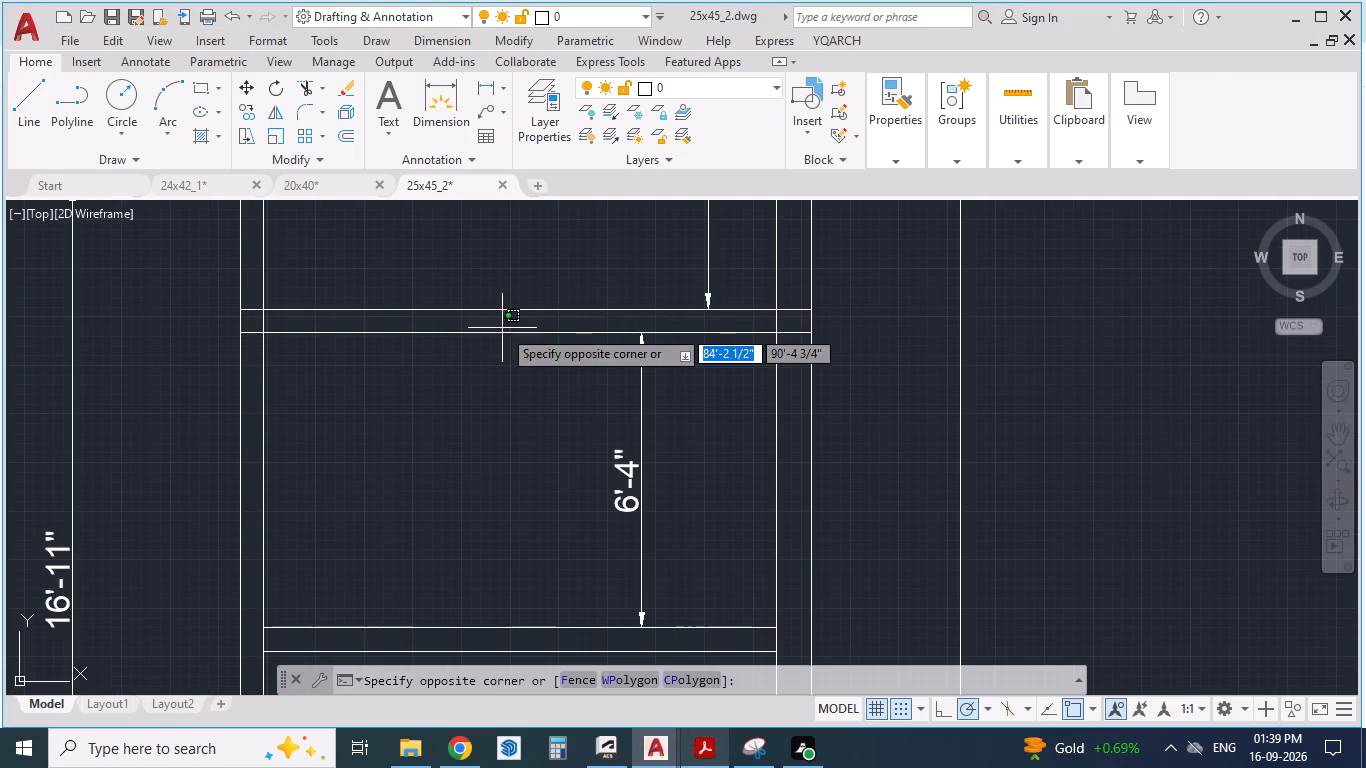
{"action": "left_click", "coordinate": [431, 632]}
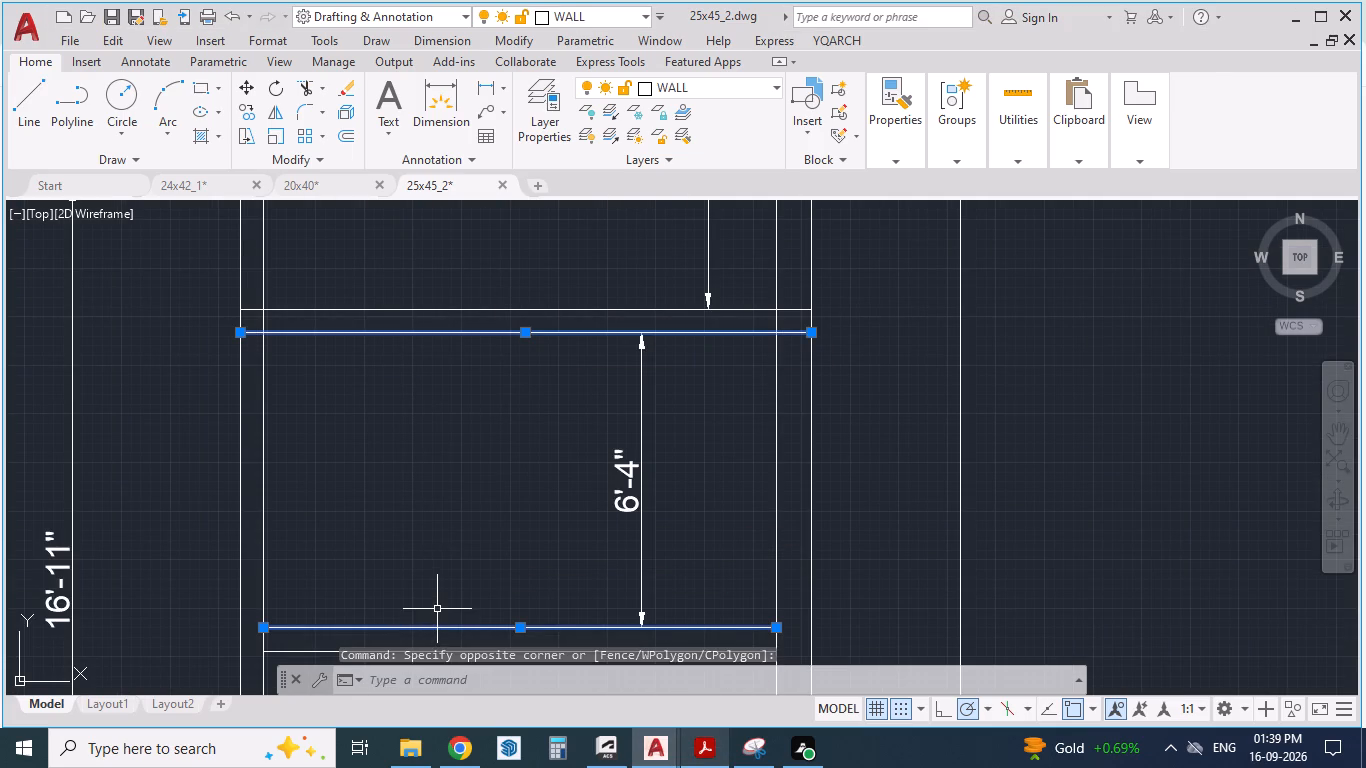
{"action": "key", "text": "Delete"}
{"action": "left_click", "coordinate": [686, 481]}
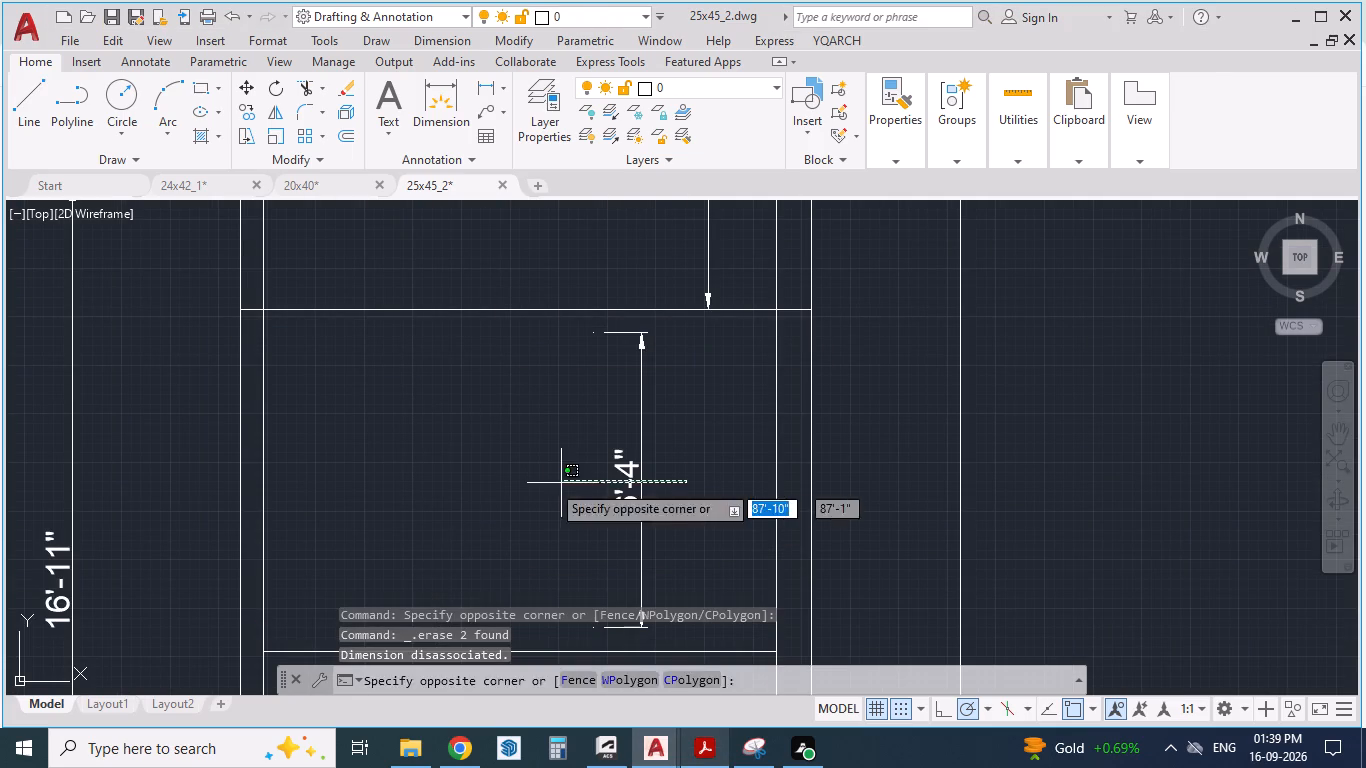
{"action": "left_click", "coordinate": [549, 483]}
{"action": "key", "text": "Delete"}
Offset the bedroom south wall's remaining line 5" southward and the lawn's north line 5" northward to form thinner walls.
{"action": "key", "text": "o"}
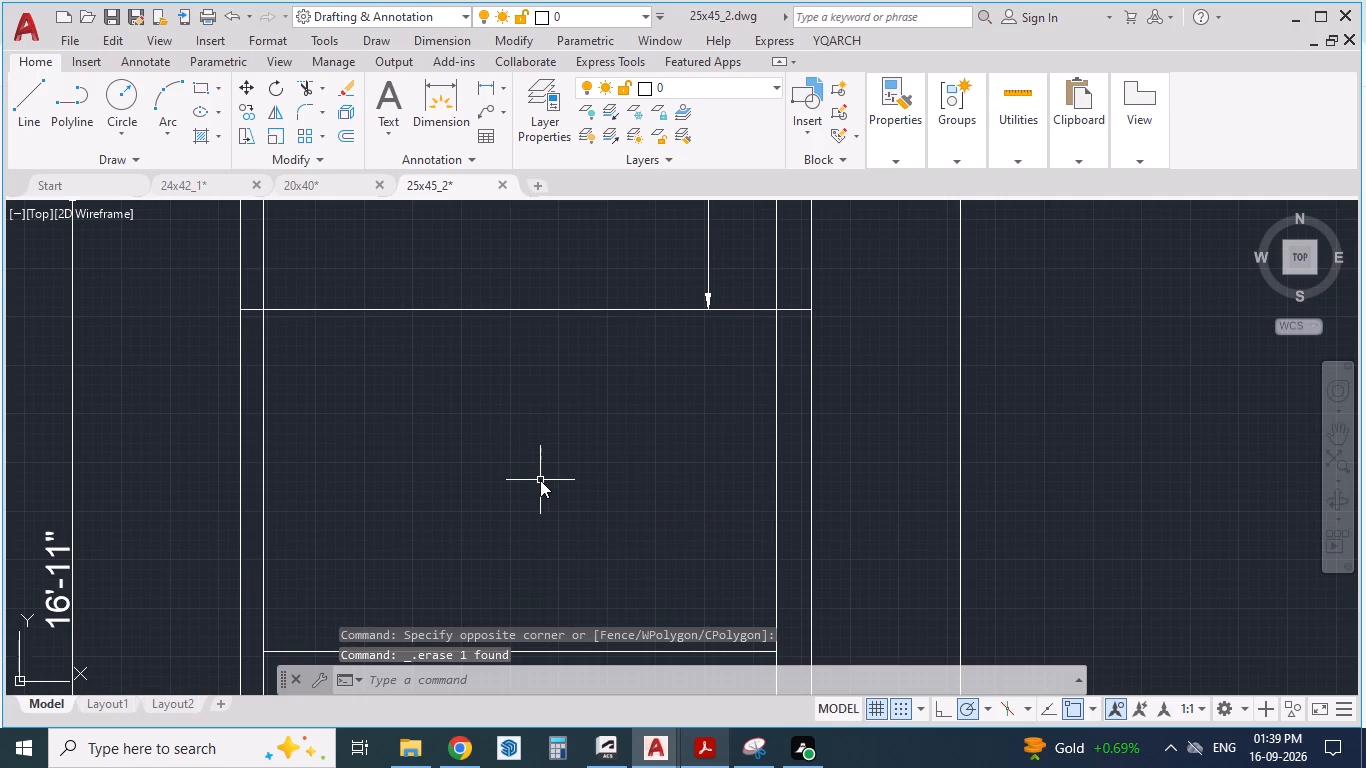
{"action": "key", "text": "Return"}
{"action": "key", "text": "5"}
{"action": "key", "text": "shift+quotedbl"}
{"action": "key", "text": "Return"}
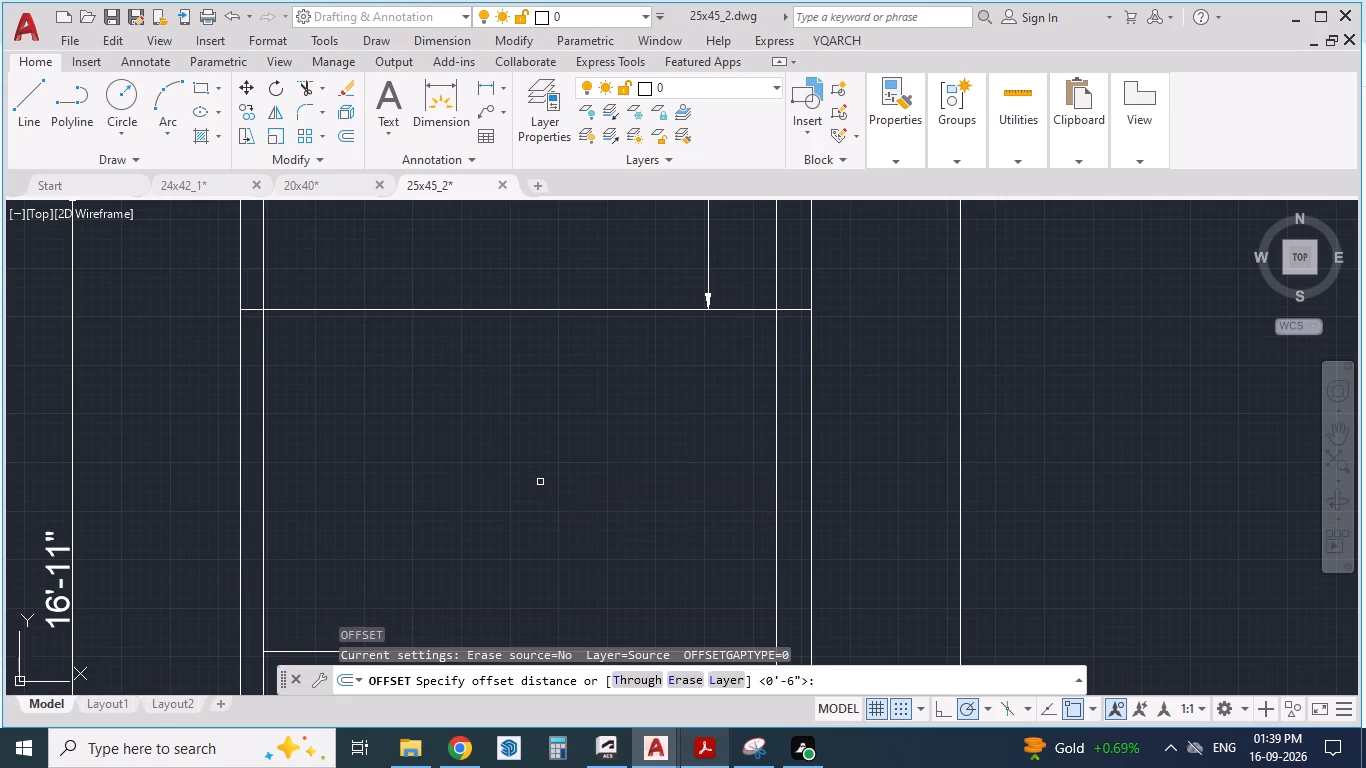
{"action": "left_click", "coordinate": [539, 310]}
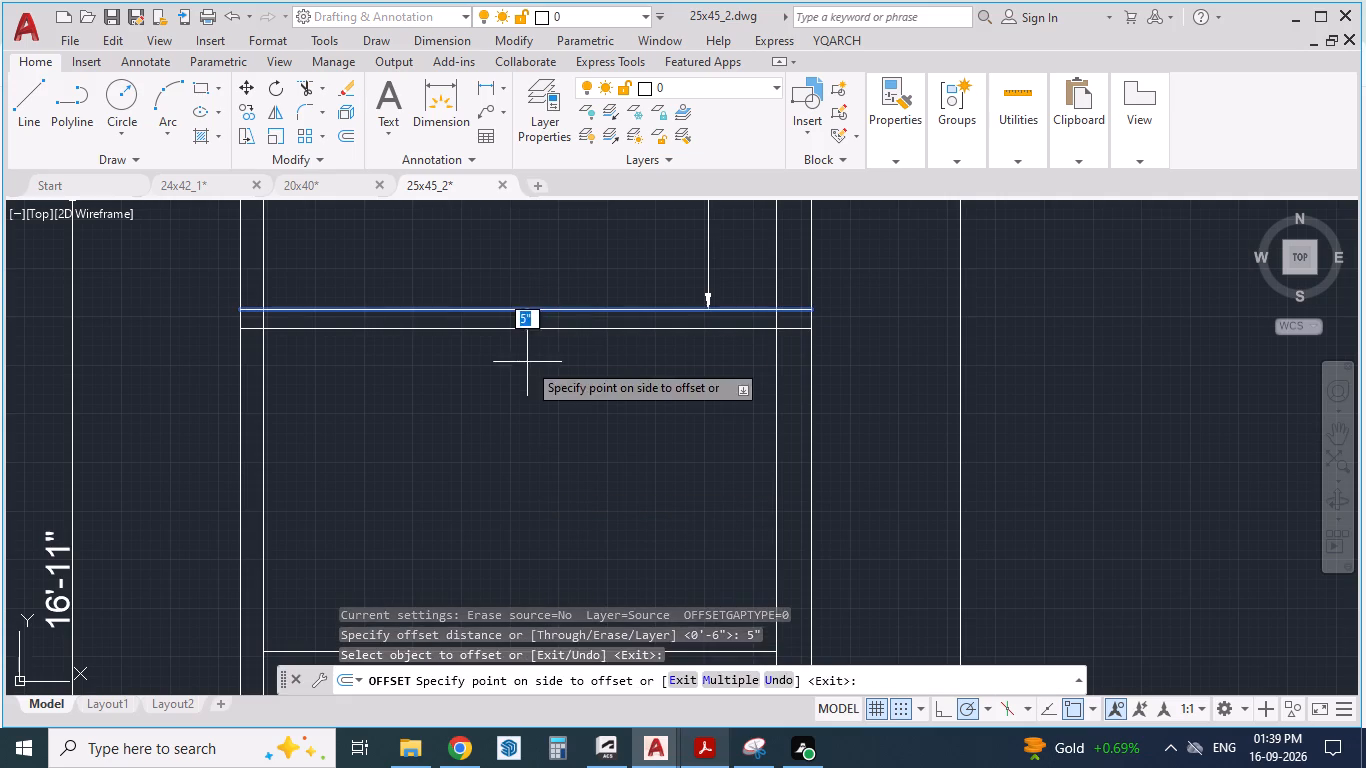
{"action": "left_click", "coordinate": [527, 362]}
{"action": "scroll", "coordinate": [569, 284], "scroll_direction": "down", "scroll_amount": 1}
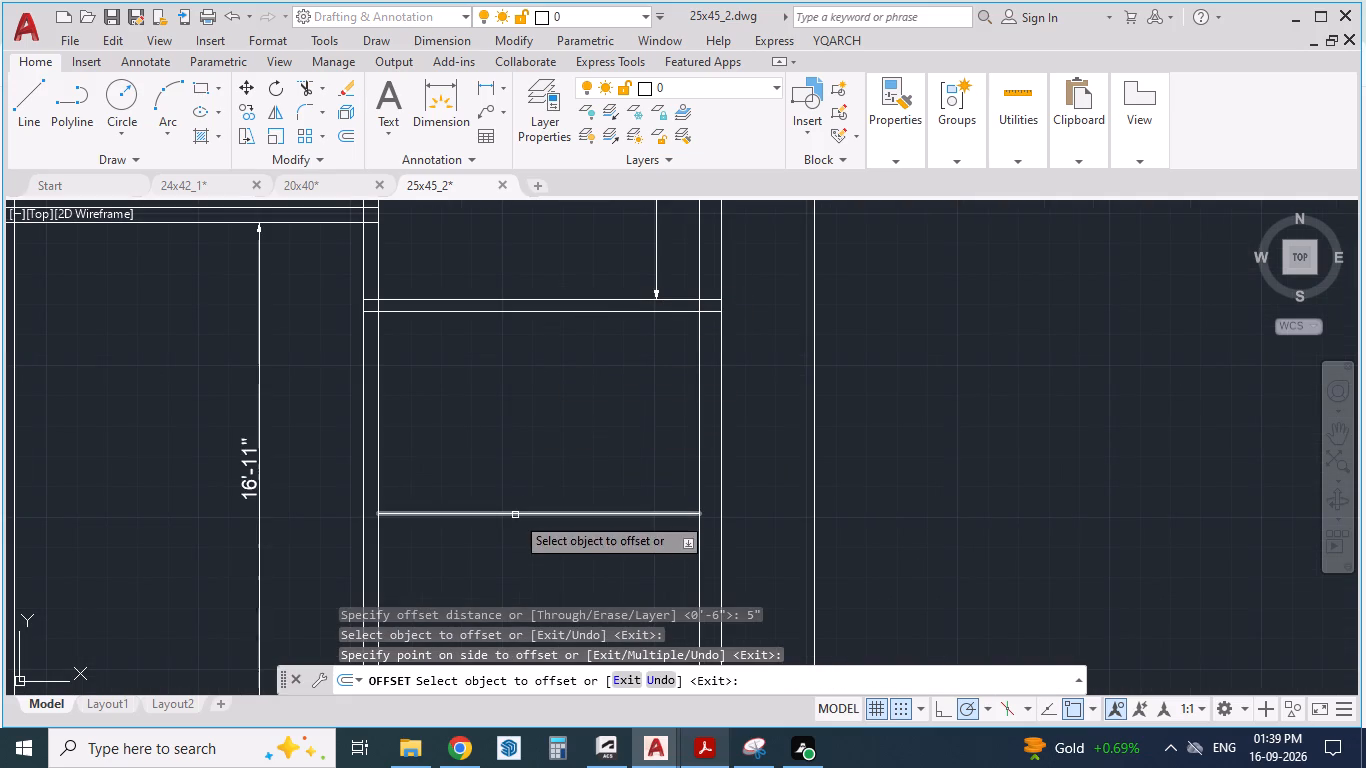
{"action": "left_click", "coordinate": [515, 515]}
{"action": "left_click", "coordinate": [512, 485]}
{"action": "key", "text": "Escape"}
{"action": "key", "text": "Escape"}
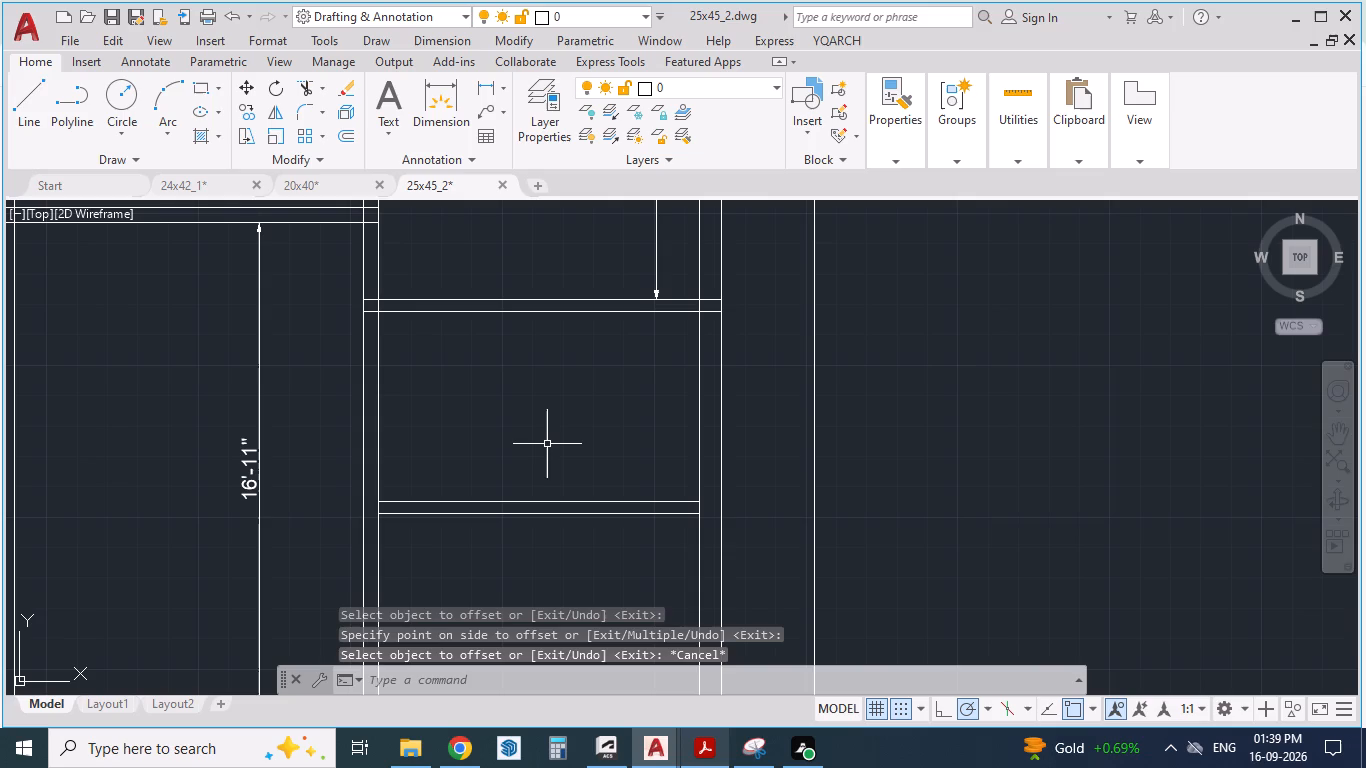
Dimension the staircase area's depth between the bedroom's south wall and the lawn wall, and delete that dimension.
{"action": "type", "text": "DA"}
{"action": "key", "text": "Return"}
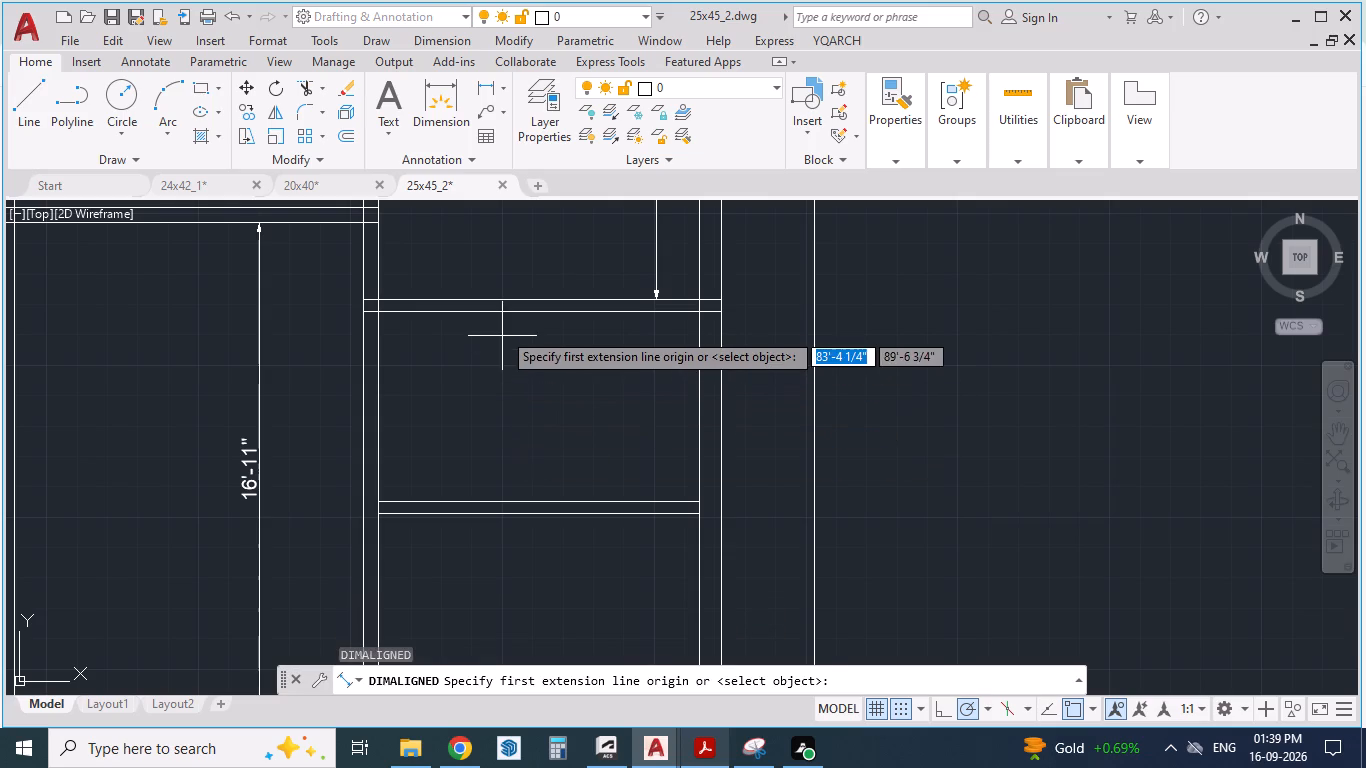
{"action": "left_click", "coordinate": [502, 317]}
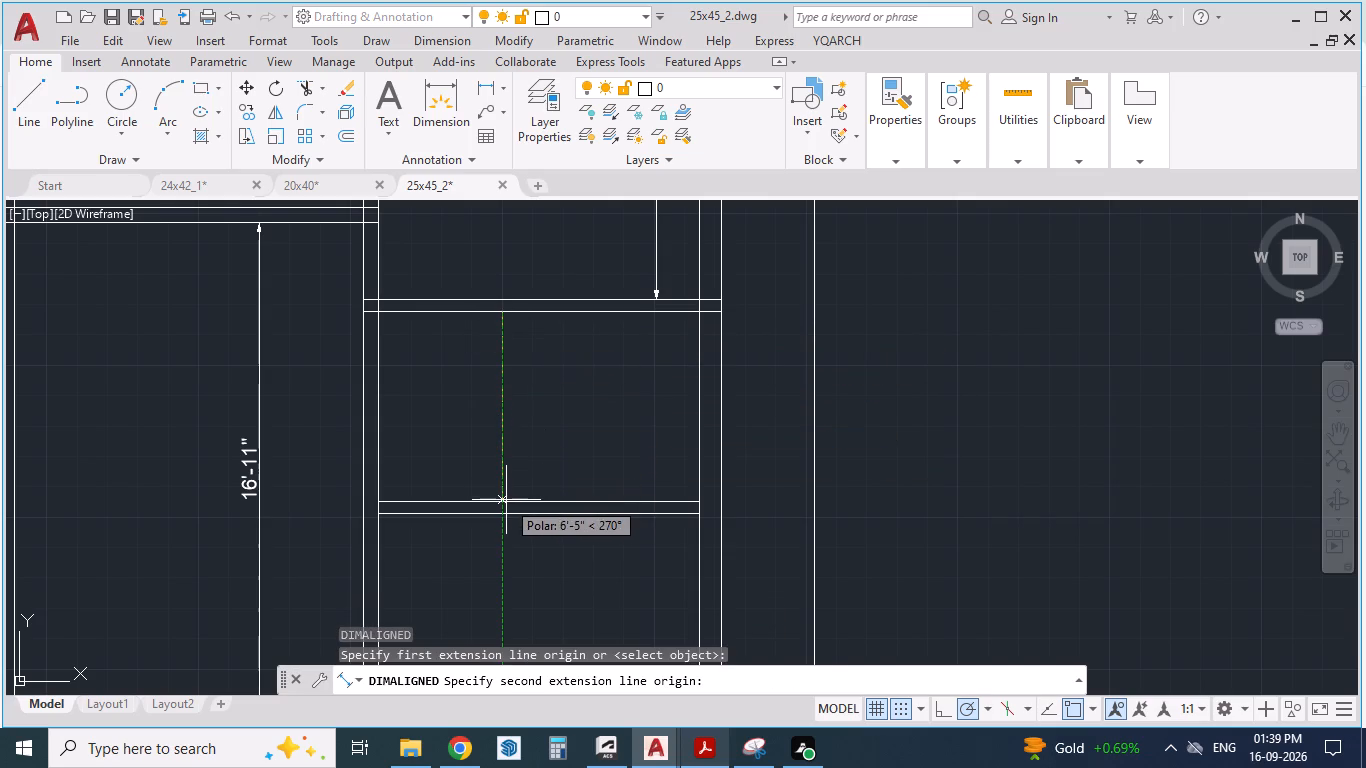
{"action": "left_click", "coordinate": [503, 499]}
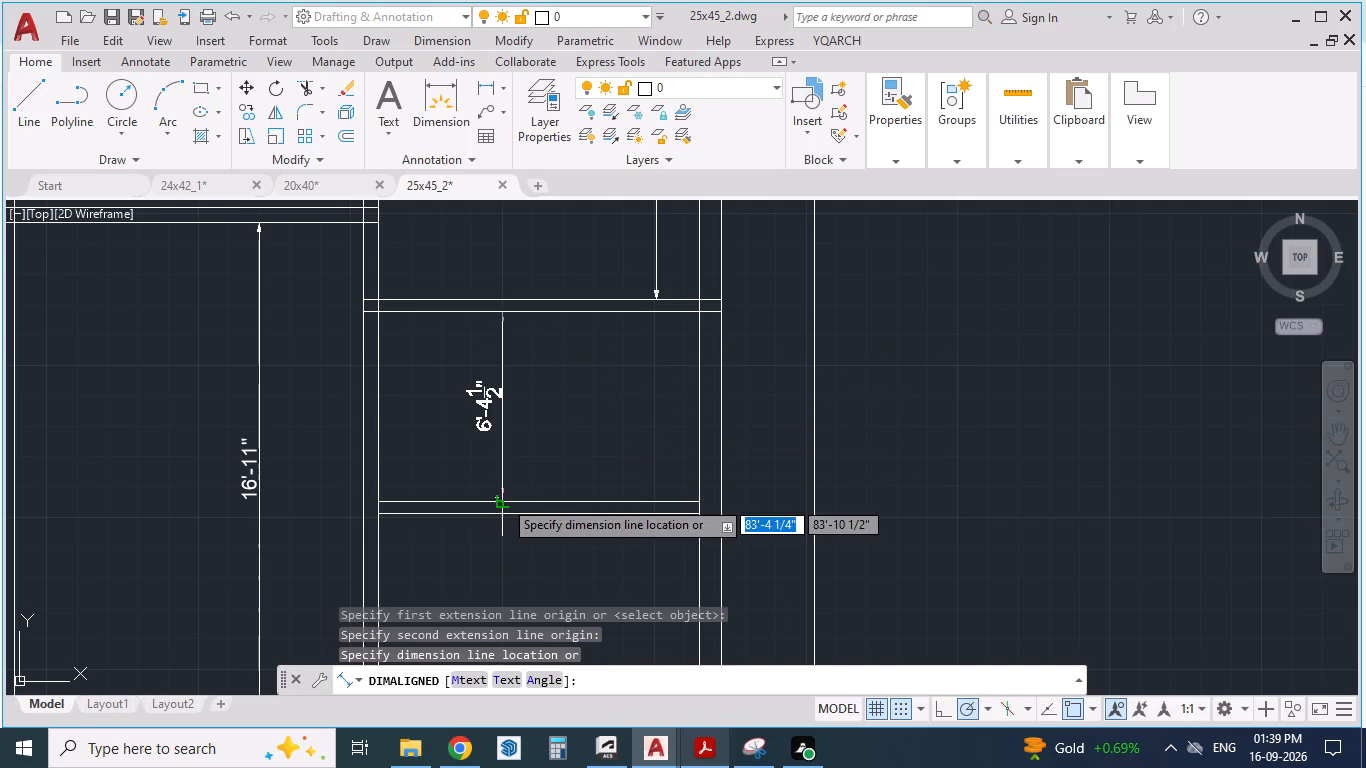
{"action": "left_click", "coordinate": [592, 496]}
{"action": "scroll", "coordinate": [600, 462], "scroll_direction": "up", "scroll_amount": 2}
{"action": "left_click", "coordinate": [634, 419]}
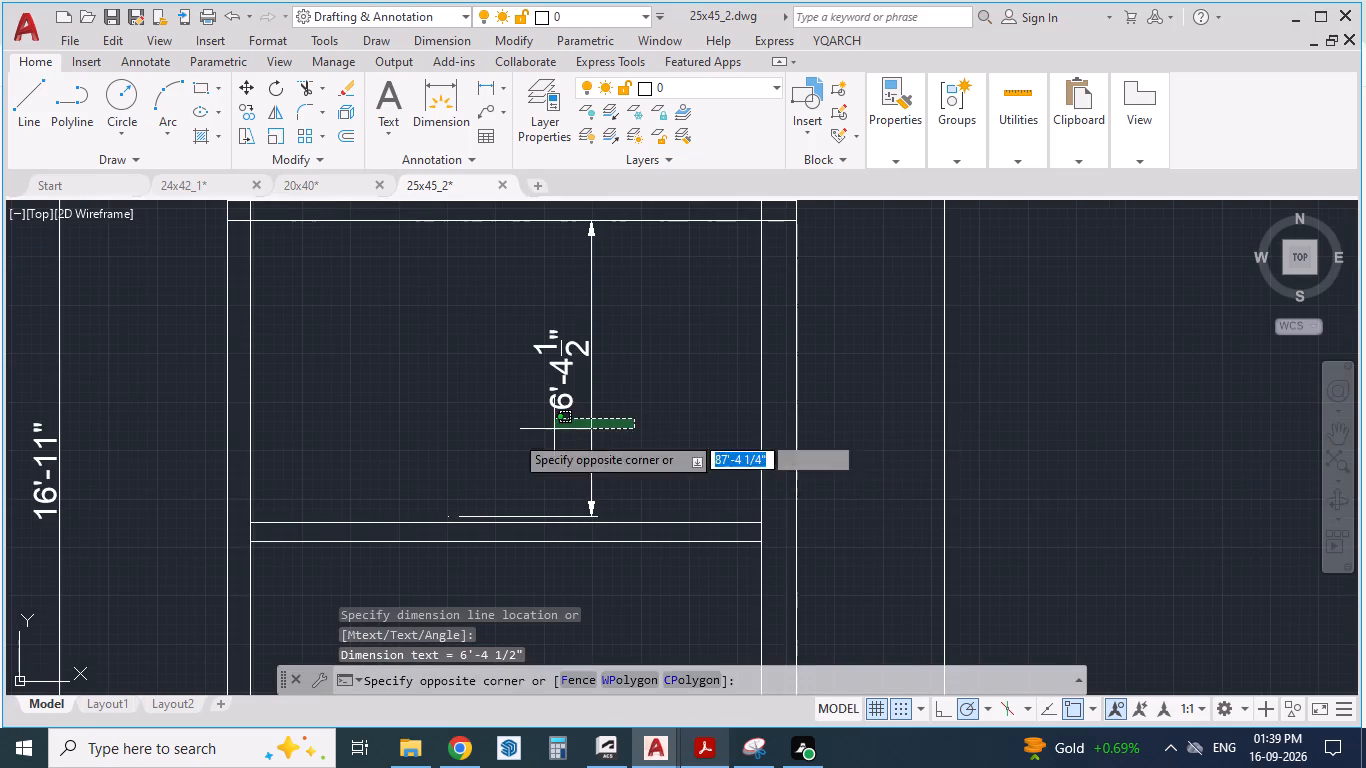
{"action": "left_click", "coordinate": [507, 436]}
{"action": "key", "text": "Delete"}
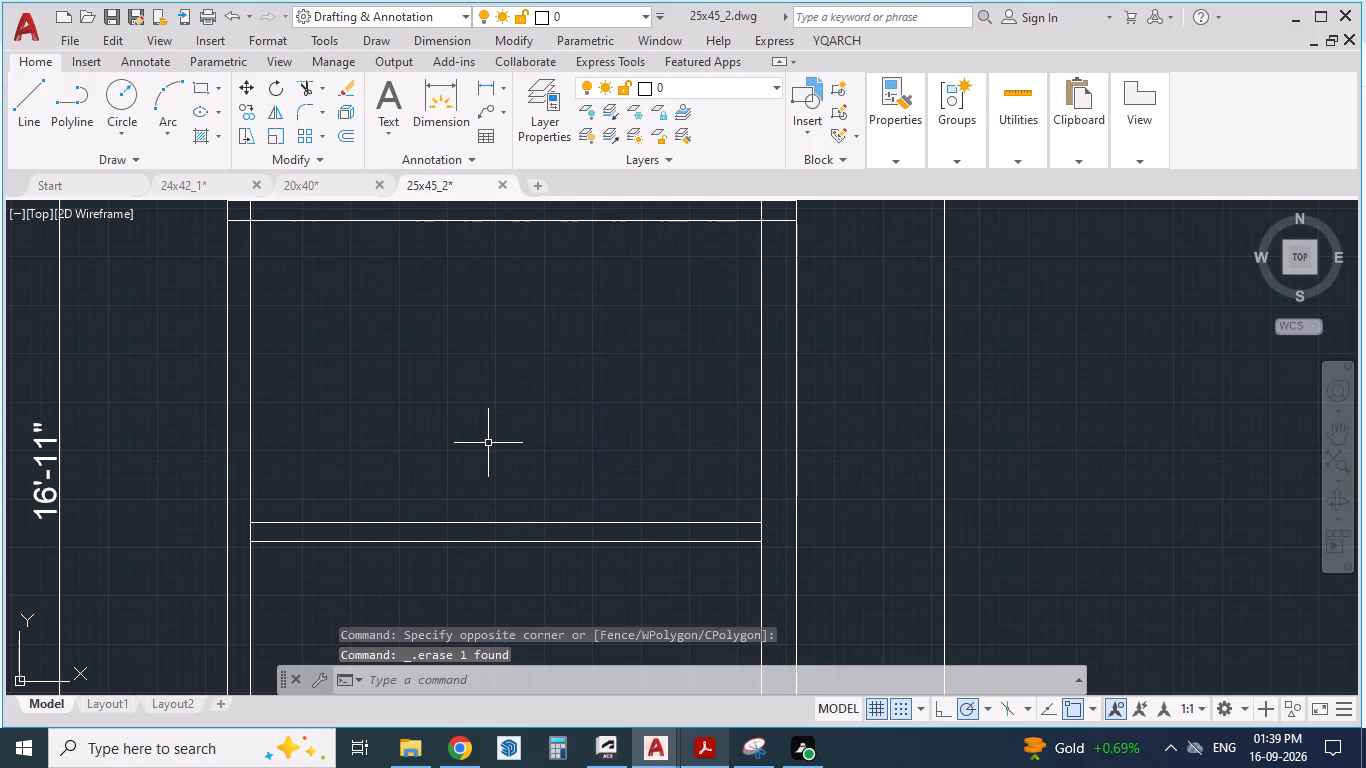
Dimension the clear depth between the lawn wall and the bedroom's south wall, measured at the east wall's inner face.
{"action": "type", "text": "DA"}
{"action": "key", "text": "Return"}
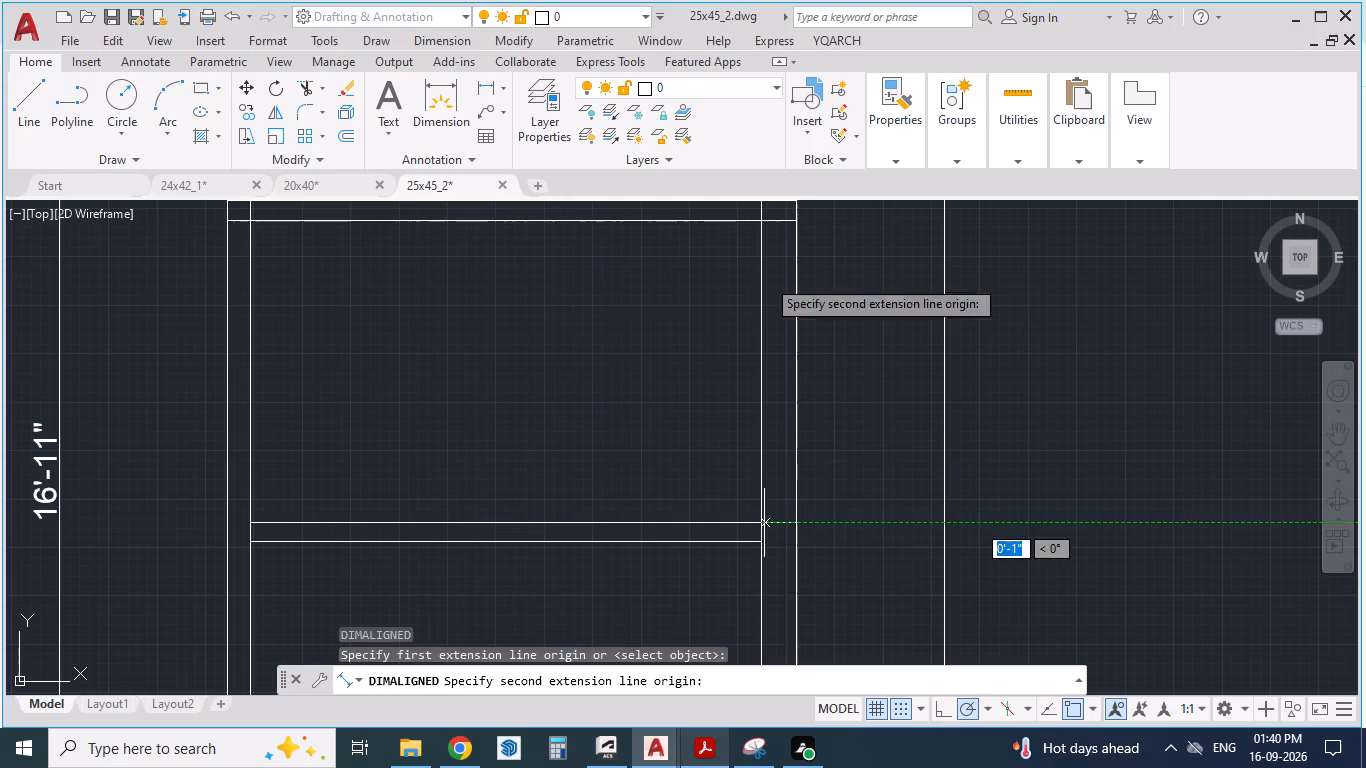
{"action": "left_click", "coordinate": [764, 220]}
{"action": "left_click", "coordinate": [680, 246]}
Check the toilet, staircase and lawn layout in the PDF plan against the drawn walls.
{"action": "scroll", "coordinate": [626, 513], "scroll_direction": "down", "scroll_amount": 1}
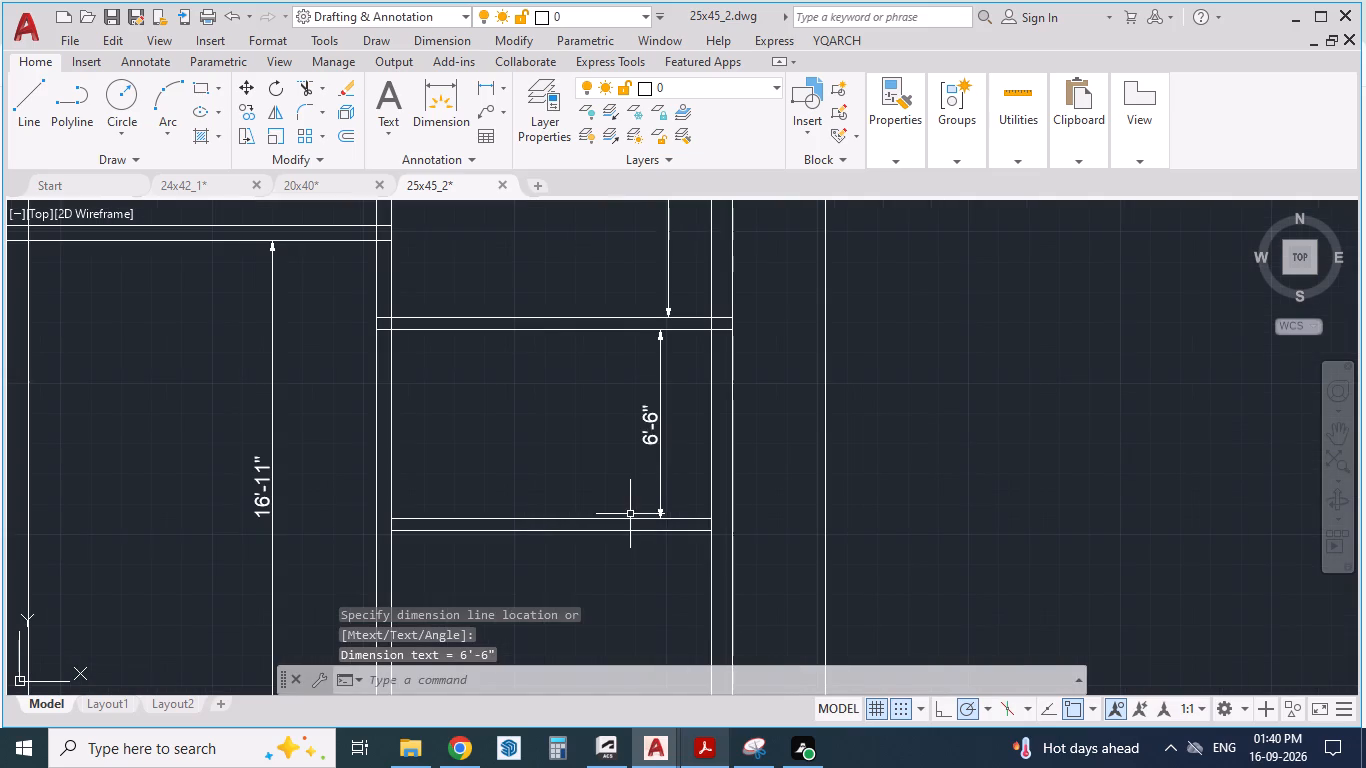
{"action": "left_click", "coordinate": [713, 750]}
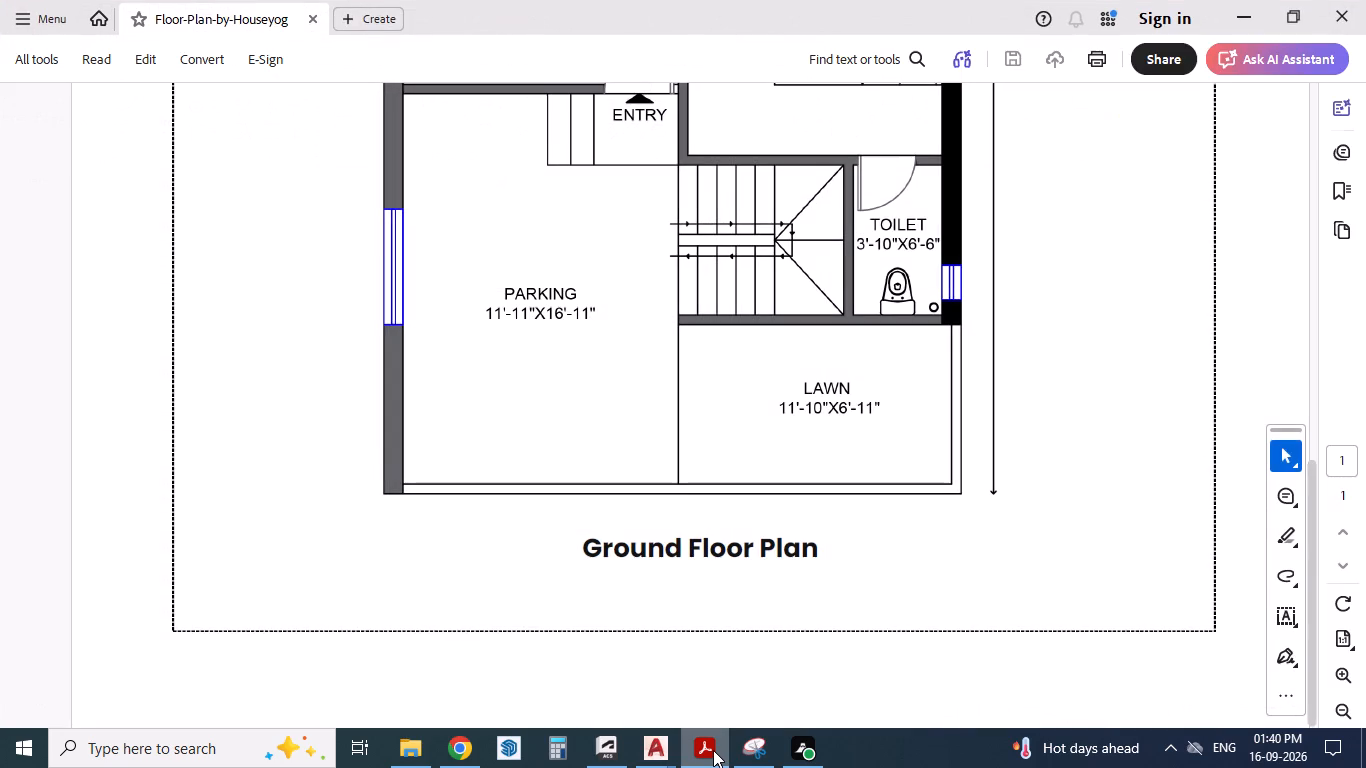
{"action": "left_click", "coordinate": [712, 750]}
{"action": "scroll", "coordinate": [564, 449], "scroll_direction": "down", "scroll_amount": 2}
{"action": "scroll", "coordinate": [466, 487], "scroll_direction": "up", "scroll_amount": 2}
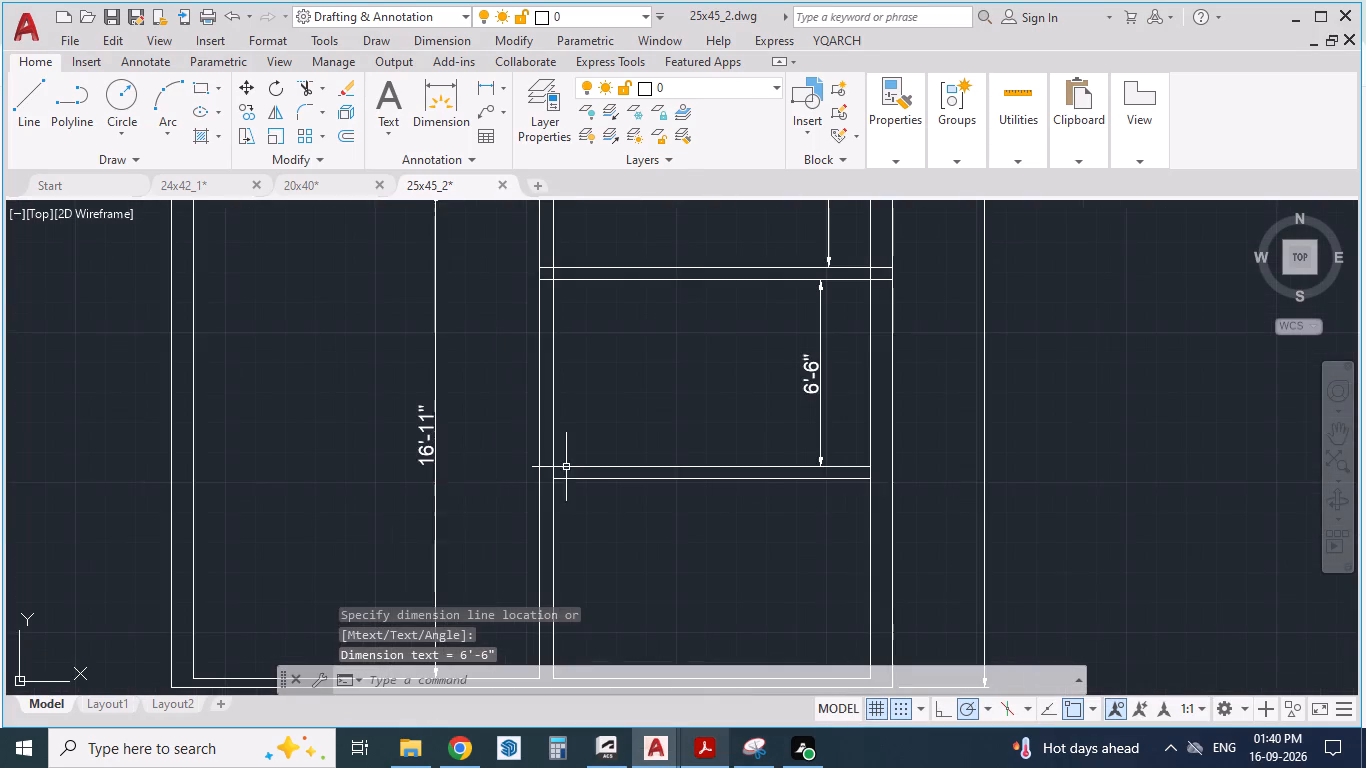
{"action": "scroll", "coordinate": [628, 464], "scroll_direction": "down", "scroll_amount": 2}
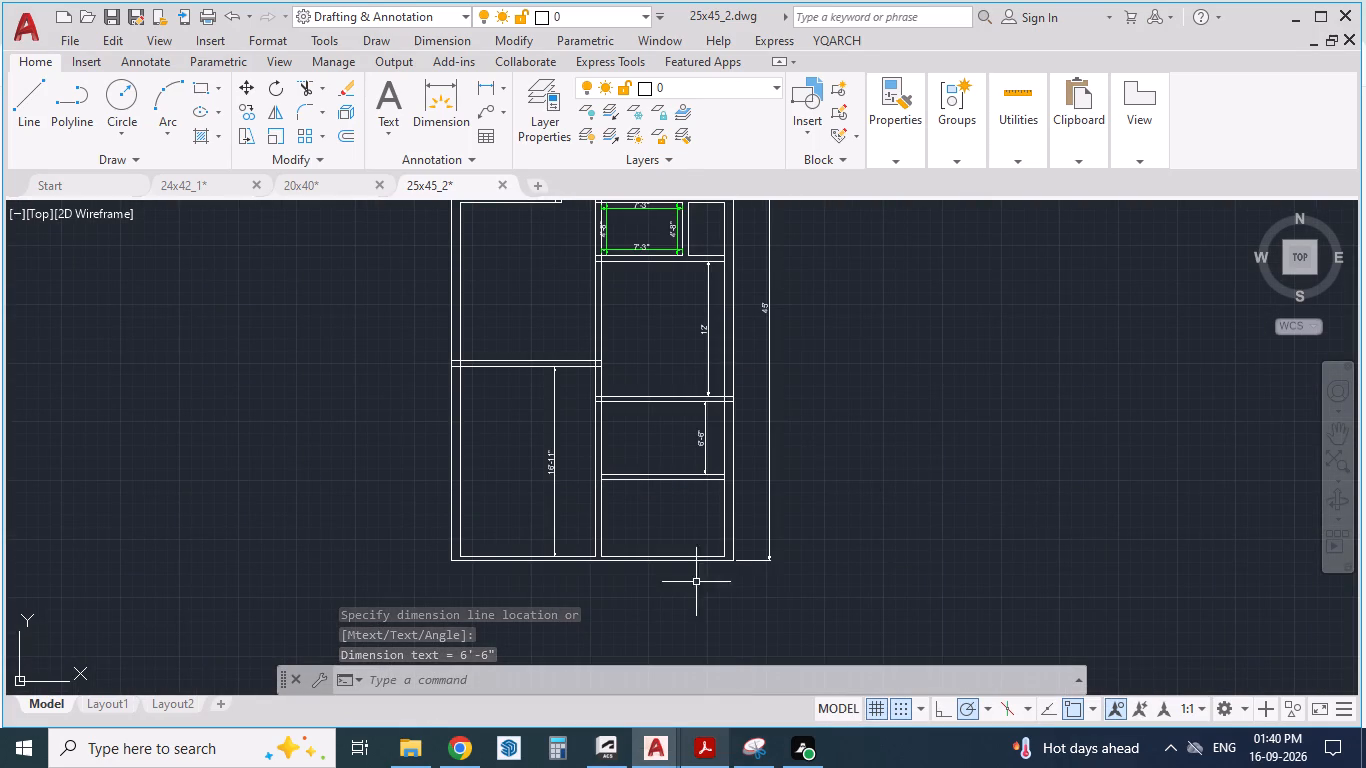
{"action": "left_click", "coordinate": [707, 743]}
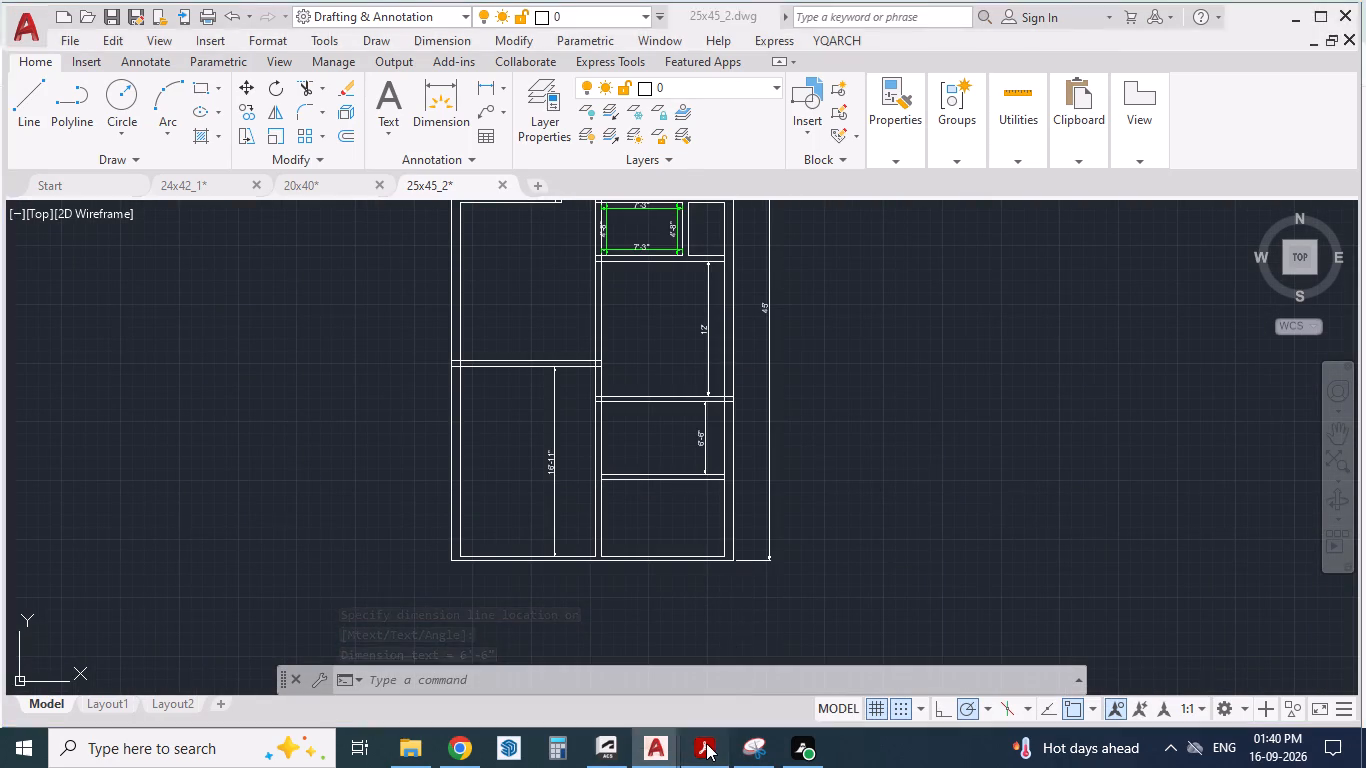
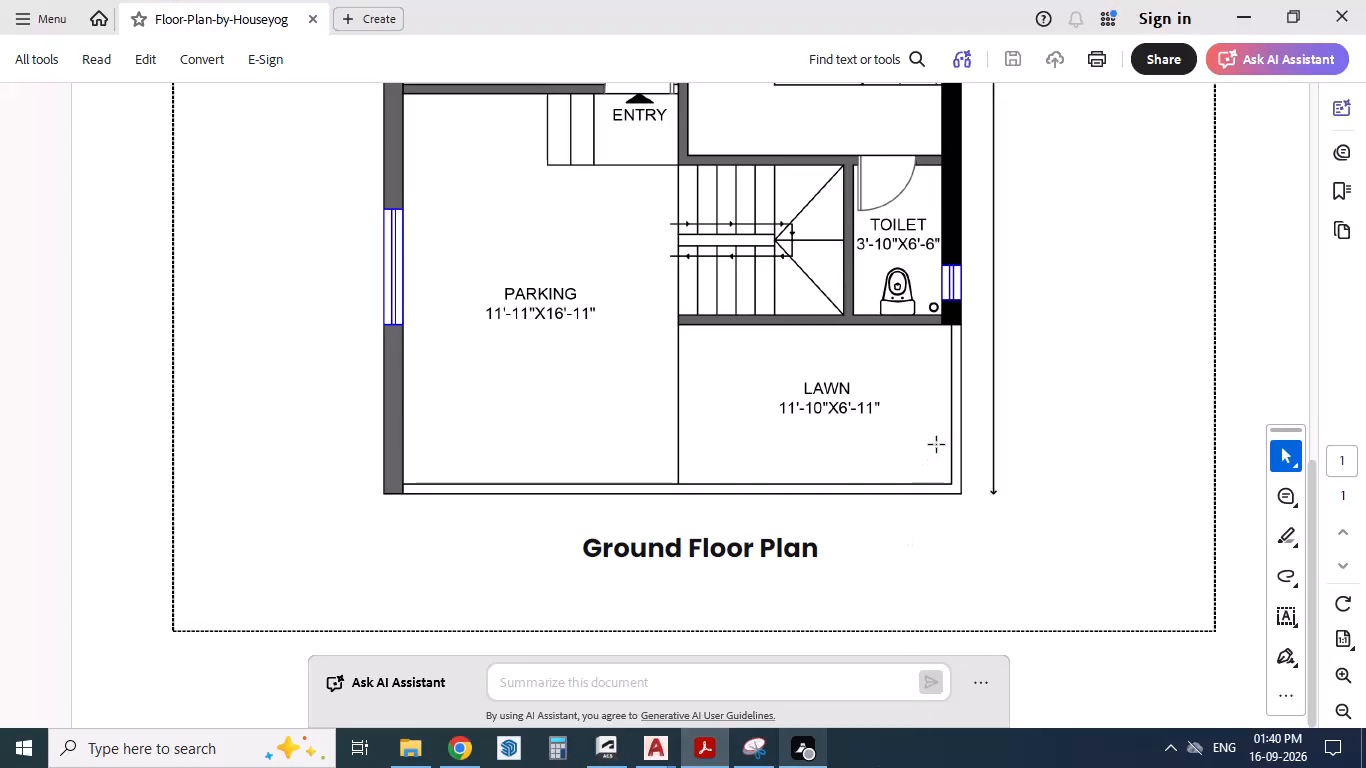
Back in the AutoCAD drawing, trim the bedroom south wall and lawn wall junctions along the east wall's inner face into clean openings.
{"action": "scroll", "coordinate": [870, 357], "scroll_direction": "up", "scroll_amount": 1}
{"action": "scroll", "coordinate": [807, 399], "scroll_direction": "down", "scroll_amount": 1}
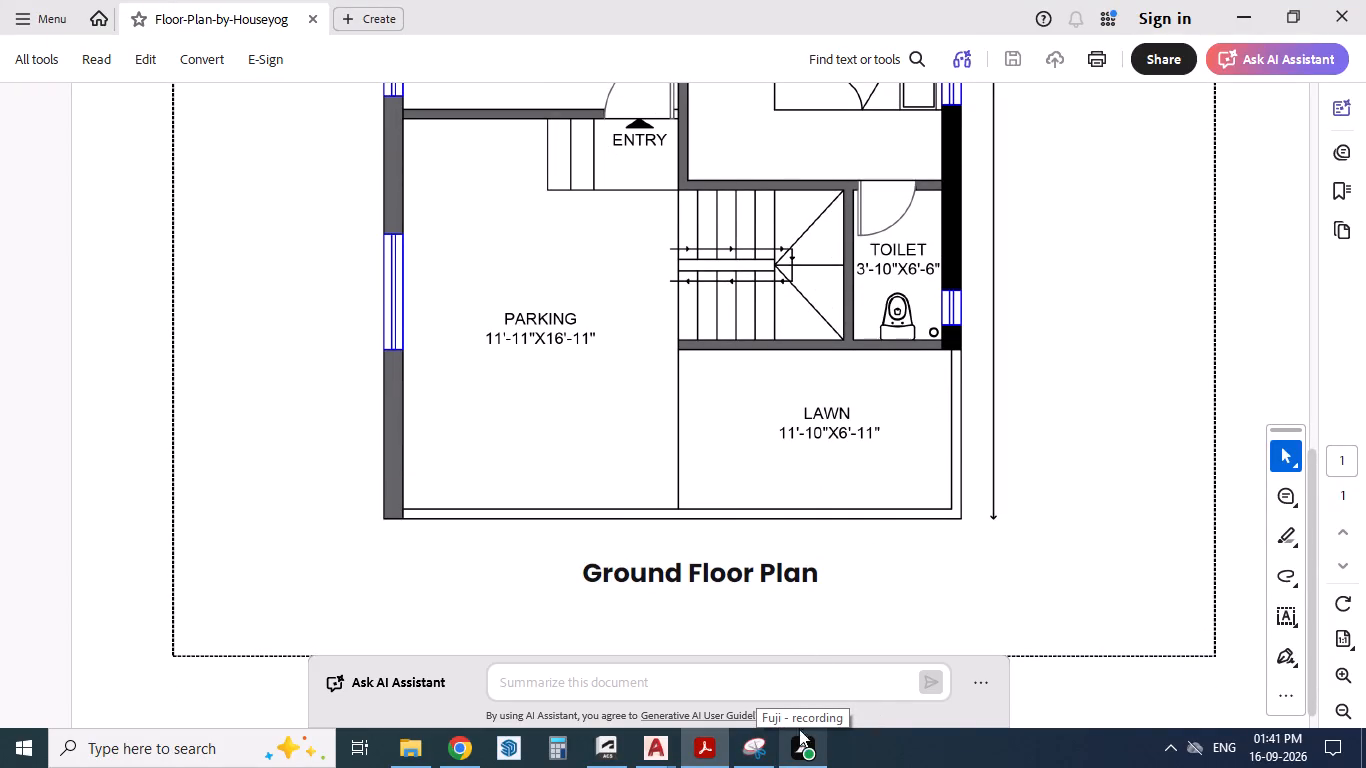
{"action": "left_click", "coordinate": [701, 754]}
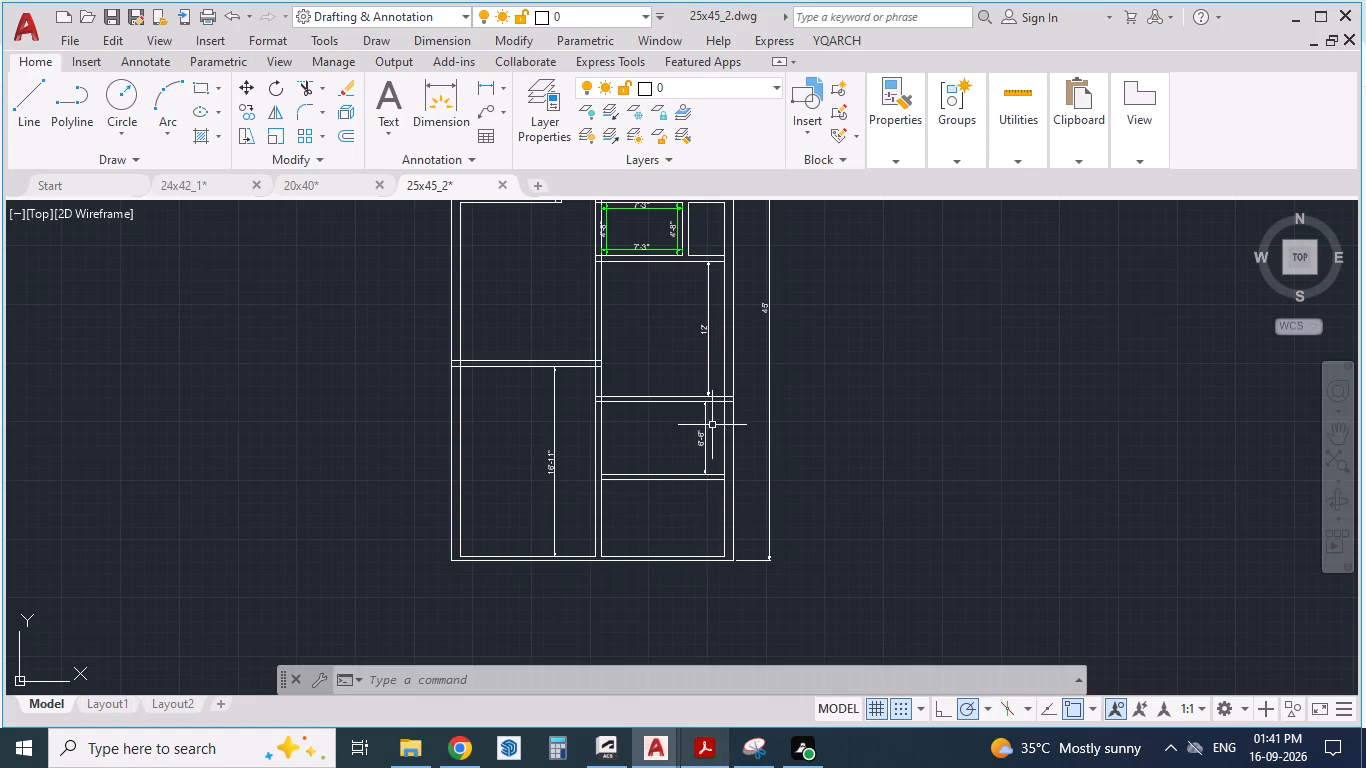
{"action": "scroll", "coordinate": [711, 424], "scroll_direction": "up", "scroll_amount": 3}
{"action": "key", "text": "t"}
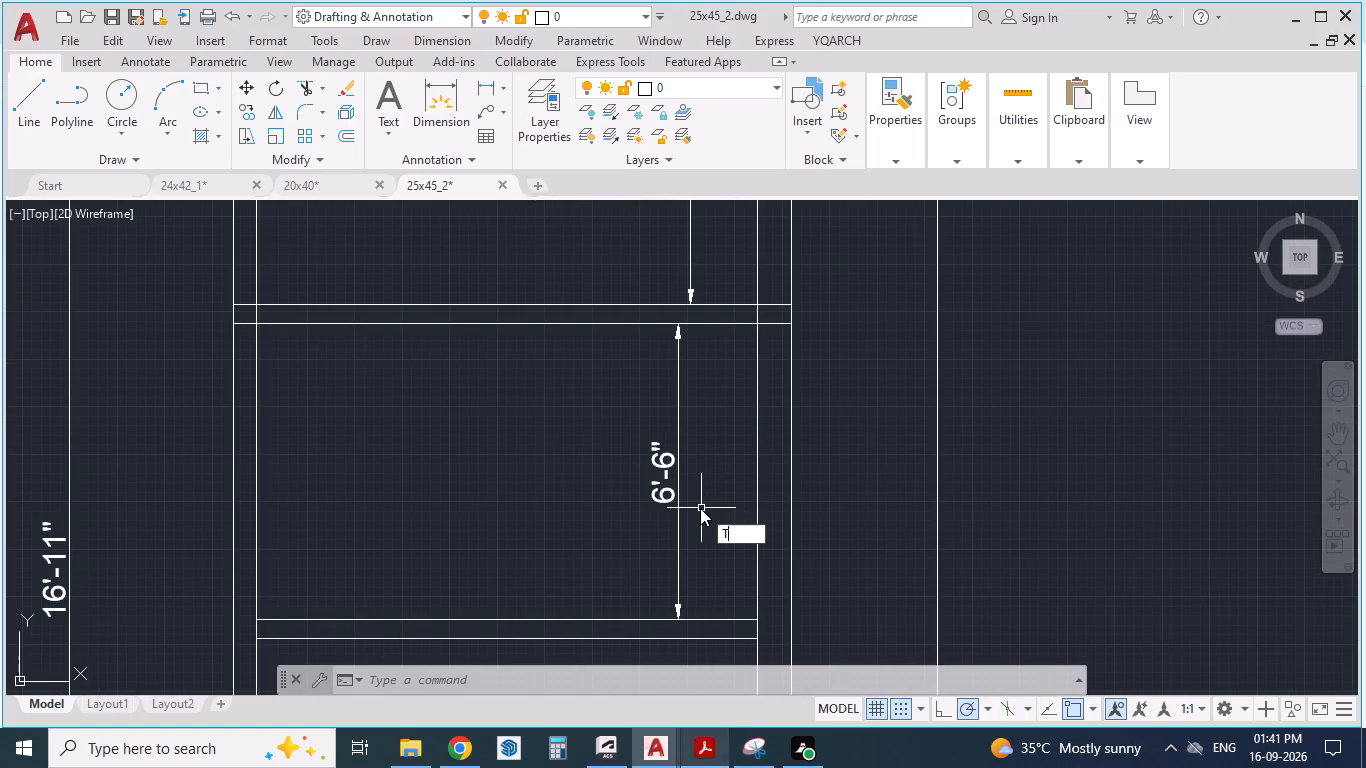
{"action": "key", "text": "r"}
{"action": "key", "text": "Return"}
{"action": "scroll", "coordinate": [785, 343], "scroll_direction": "up", "scroll_amount": 1}
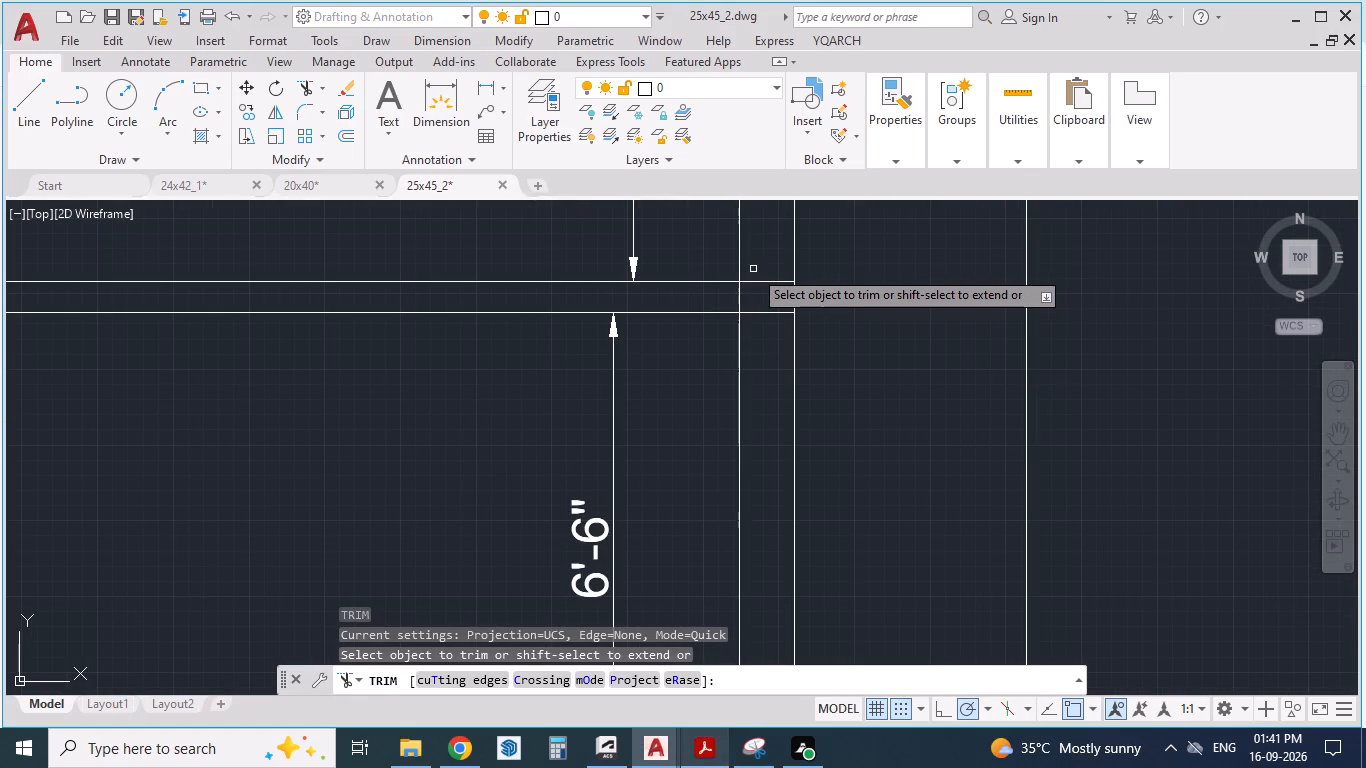
{"action": "left_click_drag", "start_coordinate": [753, 269], "coordinate": [770, 363]}
{"action": "left_click_drag", "start_coordinate": [761, 297], "coordinate": [739, 298]}
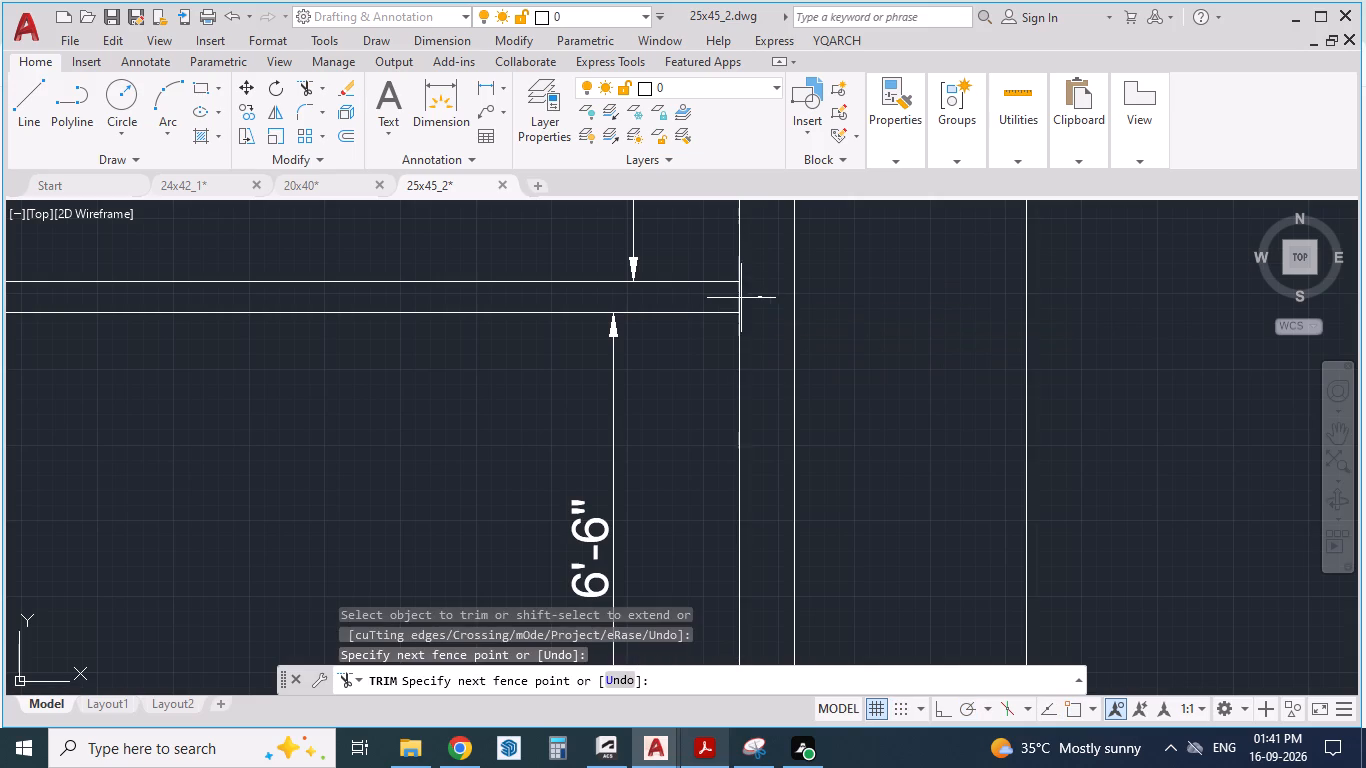
{"action": "left_click_drag", "start_coordinate": [739, 298], "coordinate": [729, 299]}
{"action": "scroll", "coordinate": [739, 296], "scroll_direction": "down", "scroll_amount": 2}
{"action": "scroll", "coordinate": [730, 459], "scroll_direction": "up", "scroll_amount": 2}
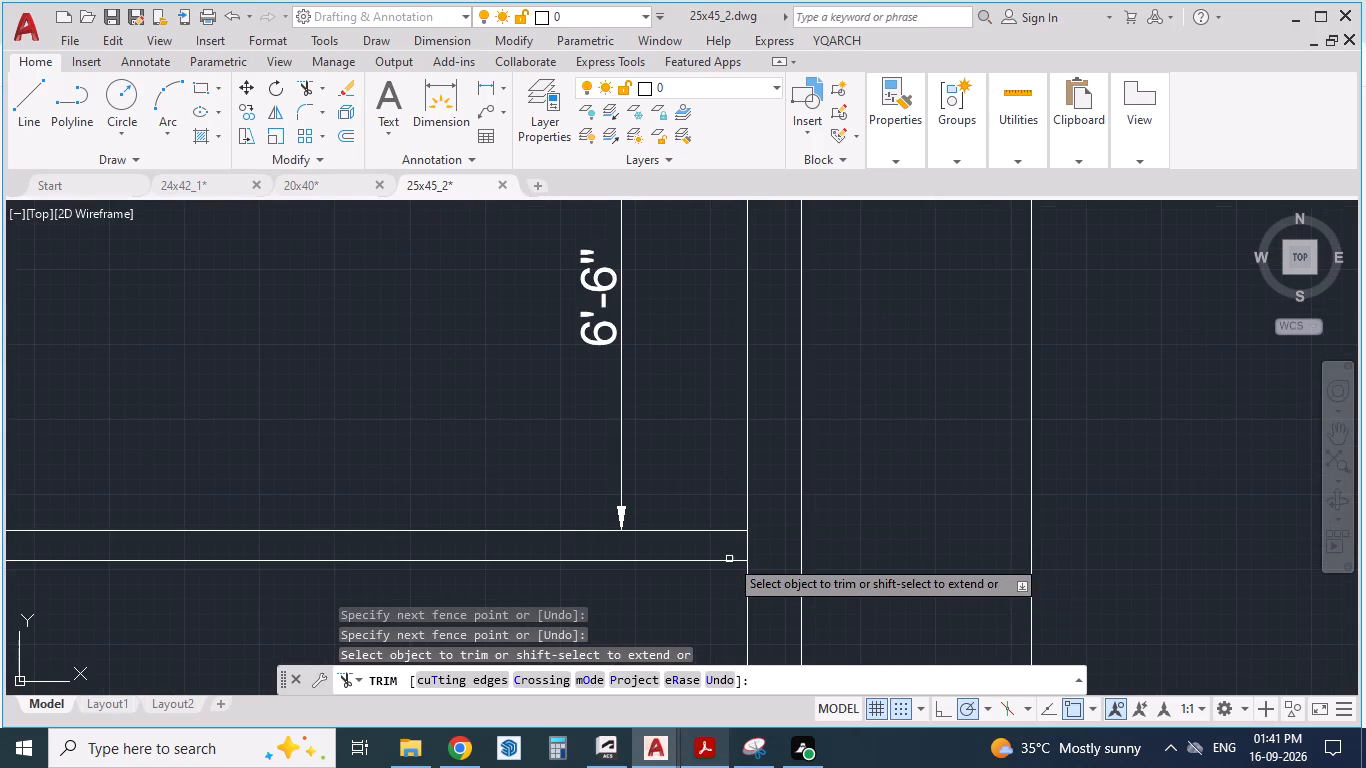
{"action": "left_click", "coordinate": [744, 543]}
{"action": "scroll", "coordinate": [745, 543], "scroll_direction": "down", "scroll_amount": 2}
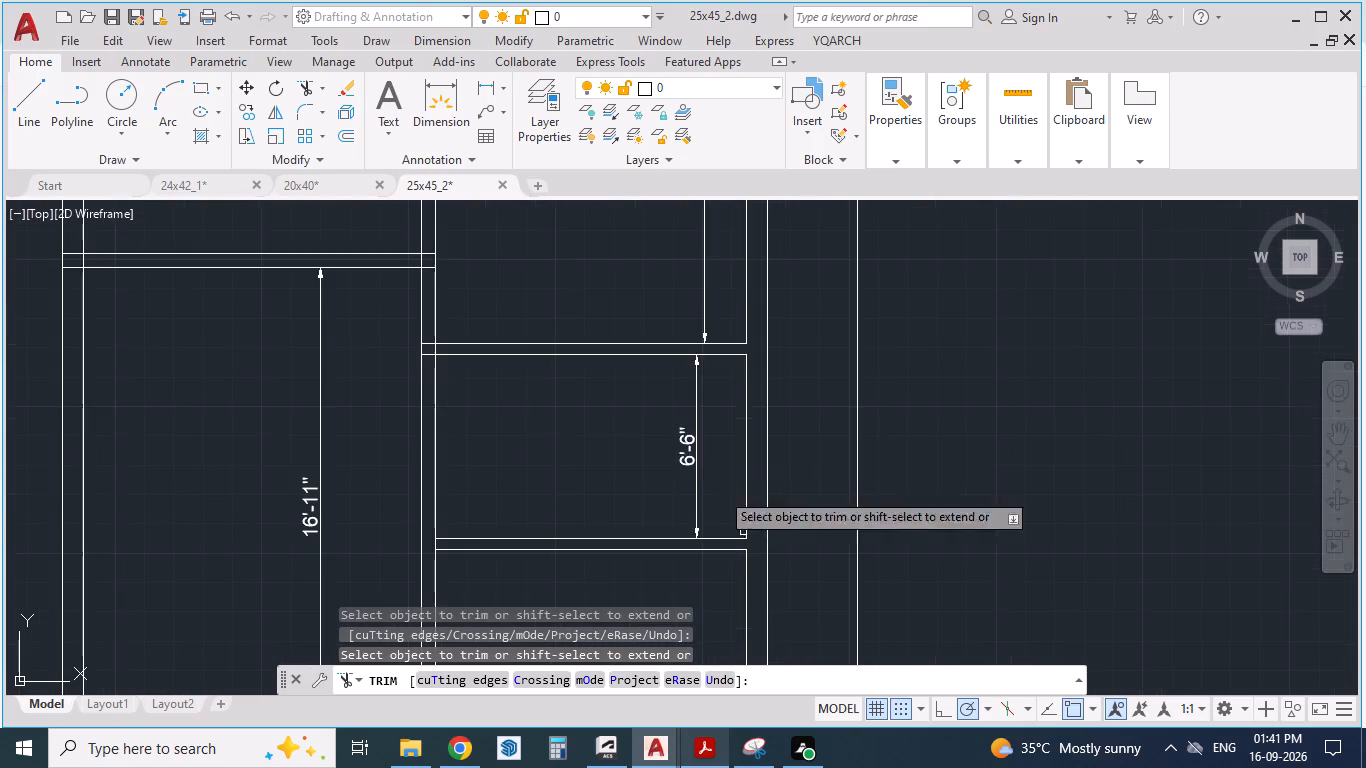
{"action": "key", "text": "Escape"}
{"action": "key", "text": "Escape"}
Delete the 6'-6" depth dimension between the bedroom's south wall and the lawn wall.
{"action": "scroll", "coordinate": [704, 479], "scroll_direction": "up", "scroll_amount": 2}
{"action": "left_click", "coordinate": [724, 407]}
{"action": "left_click", "coordinate": [621, 413]}
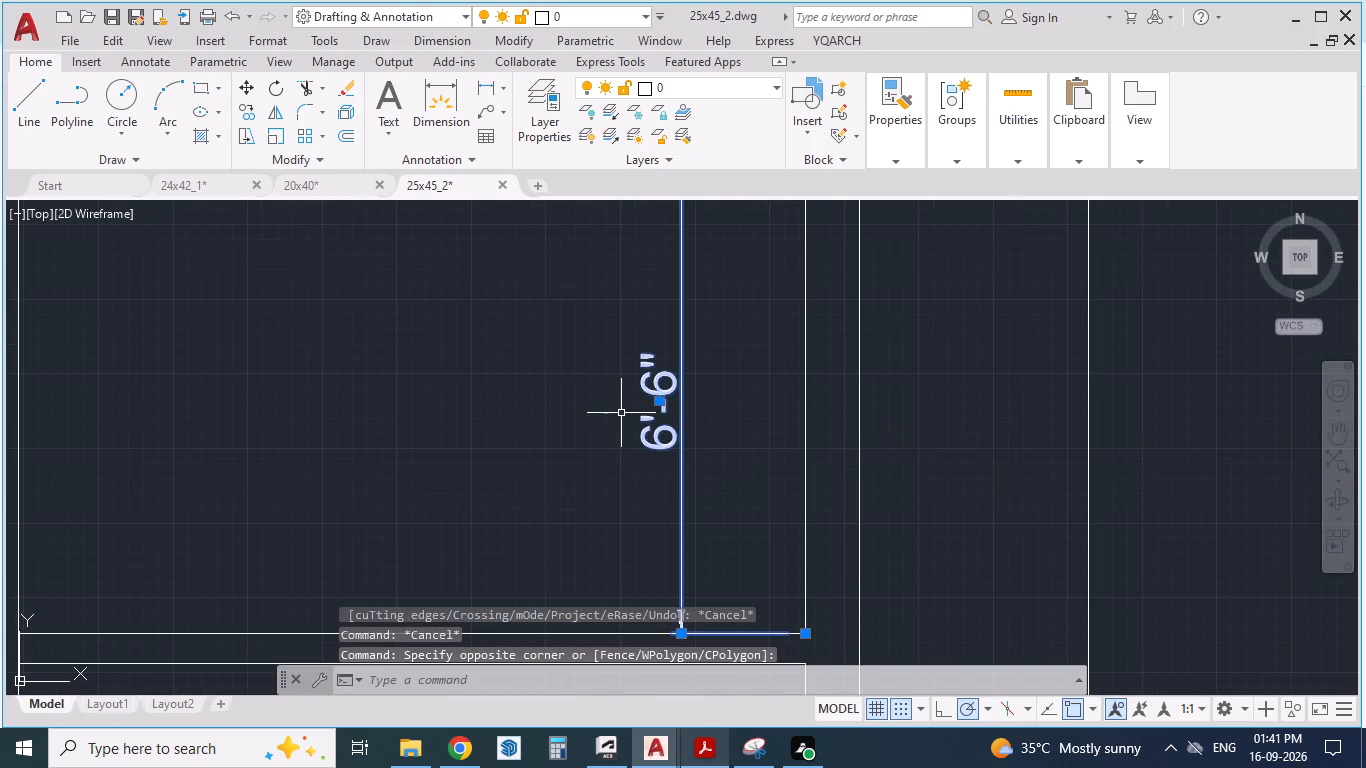
{"action": "key", "text": "Delete"}
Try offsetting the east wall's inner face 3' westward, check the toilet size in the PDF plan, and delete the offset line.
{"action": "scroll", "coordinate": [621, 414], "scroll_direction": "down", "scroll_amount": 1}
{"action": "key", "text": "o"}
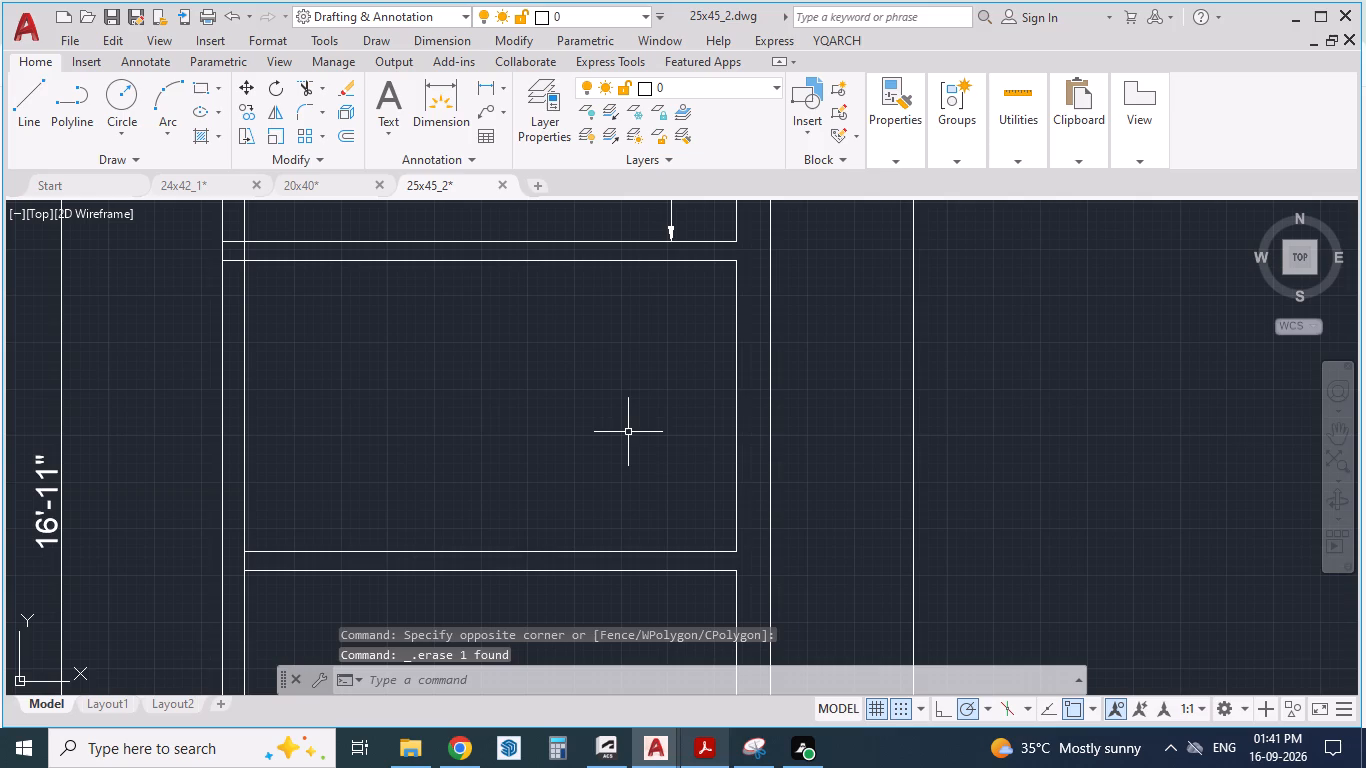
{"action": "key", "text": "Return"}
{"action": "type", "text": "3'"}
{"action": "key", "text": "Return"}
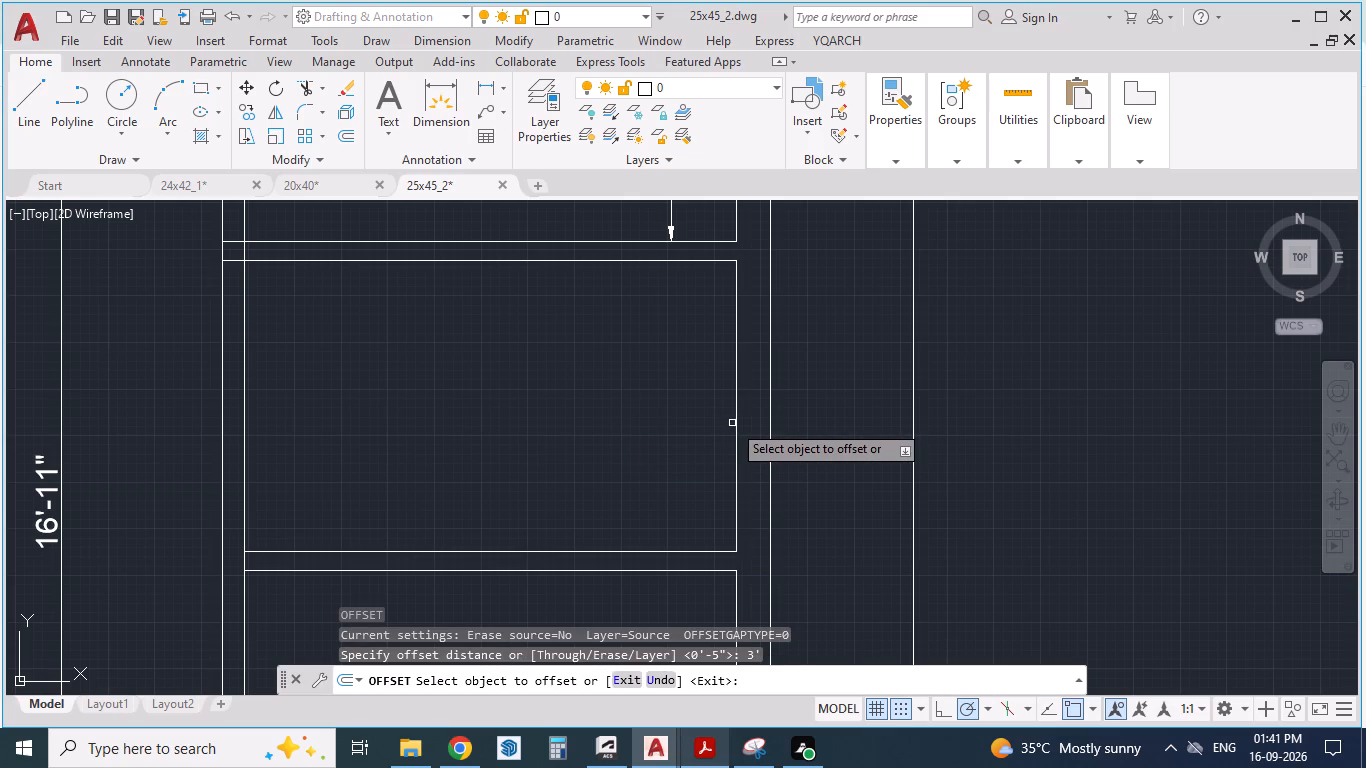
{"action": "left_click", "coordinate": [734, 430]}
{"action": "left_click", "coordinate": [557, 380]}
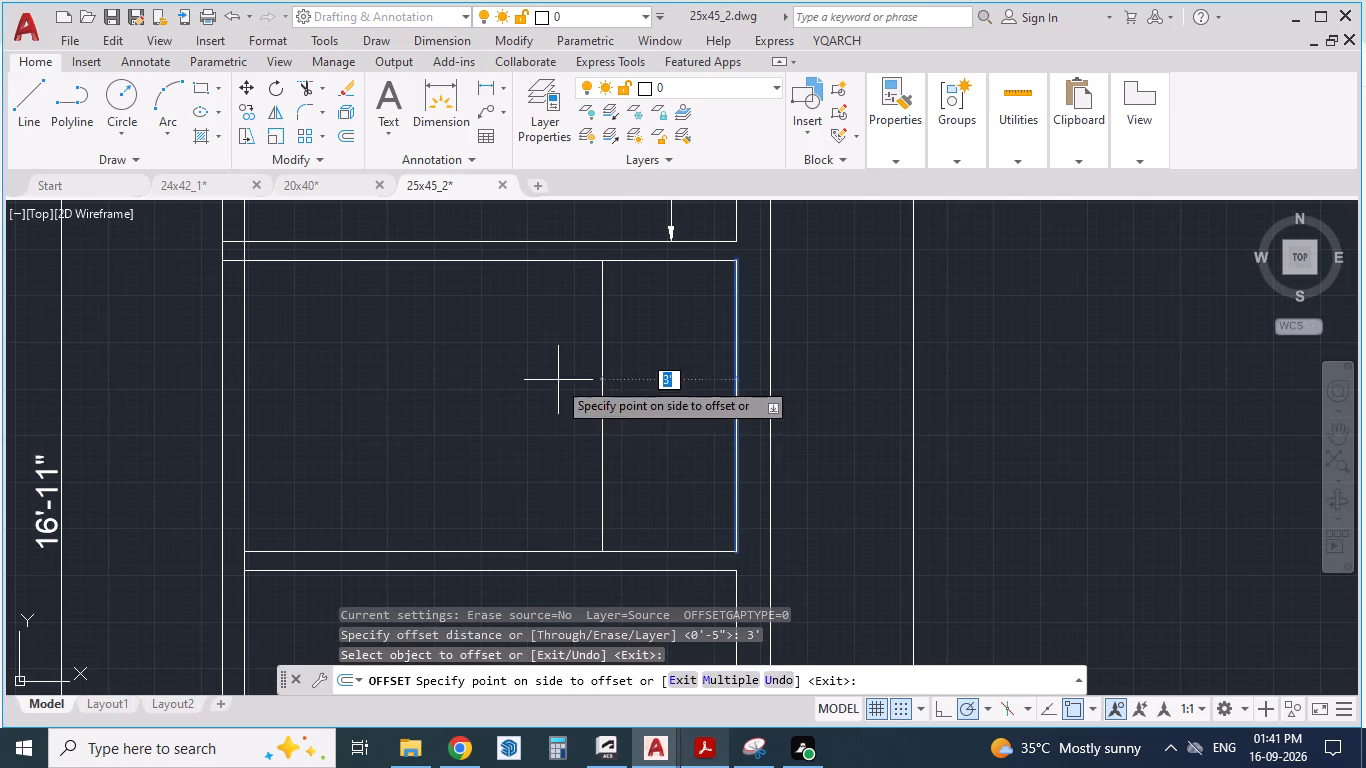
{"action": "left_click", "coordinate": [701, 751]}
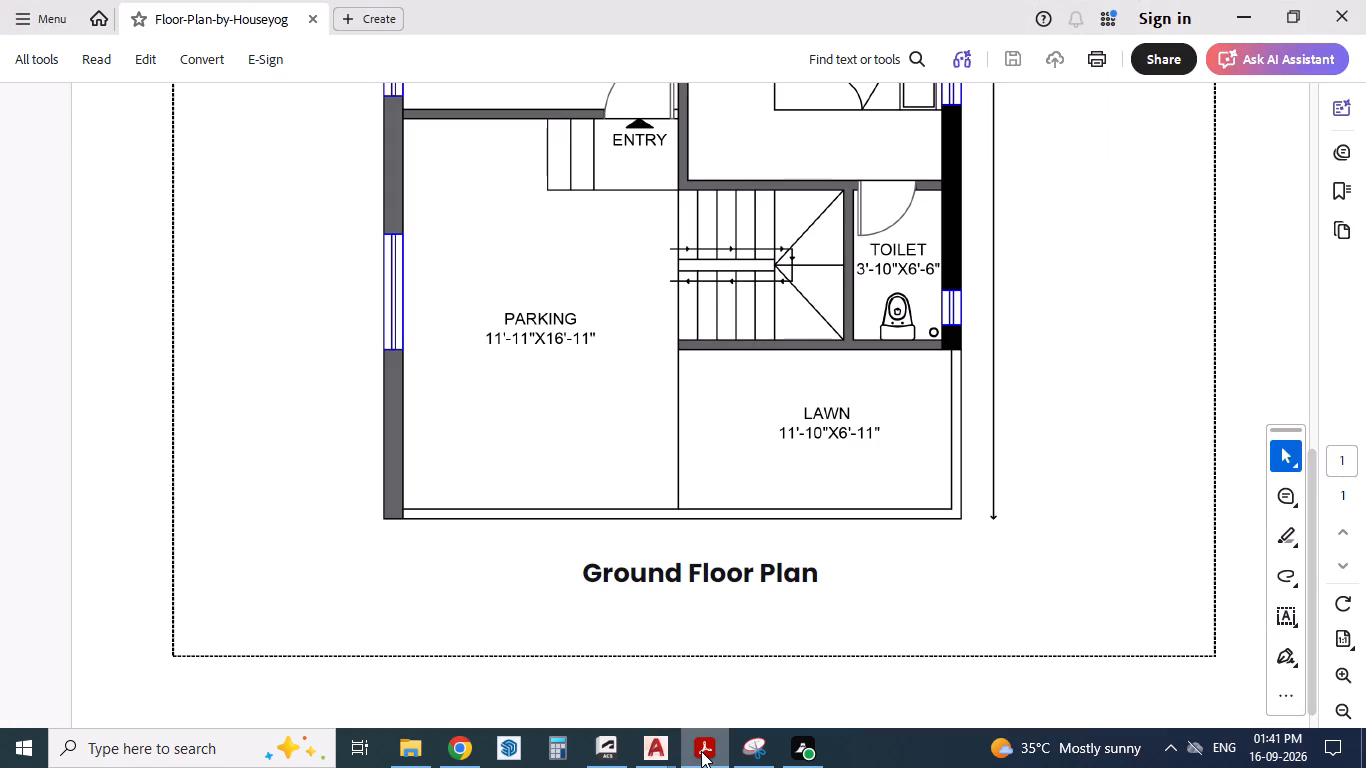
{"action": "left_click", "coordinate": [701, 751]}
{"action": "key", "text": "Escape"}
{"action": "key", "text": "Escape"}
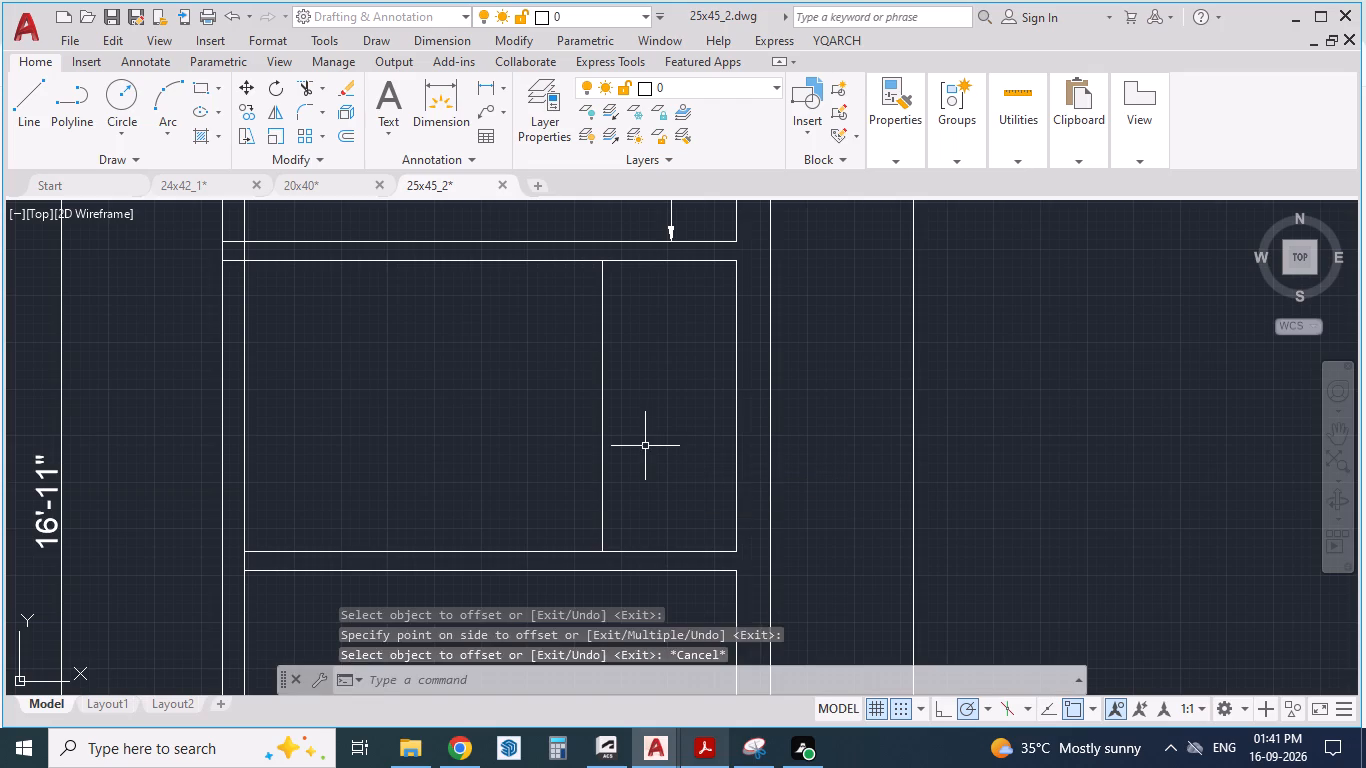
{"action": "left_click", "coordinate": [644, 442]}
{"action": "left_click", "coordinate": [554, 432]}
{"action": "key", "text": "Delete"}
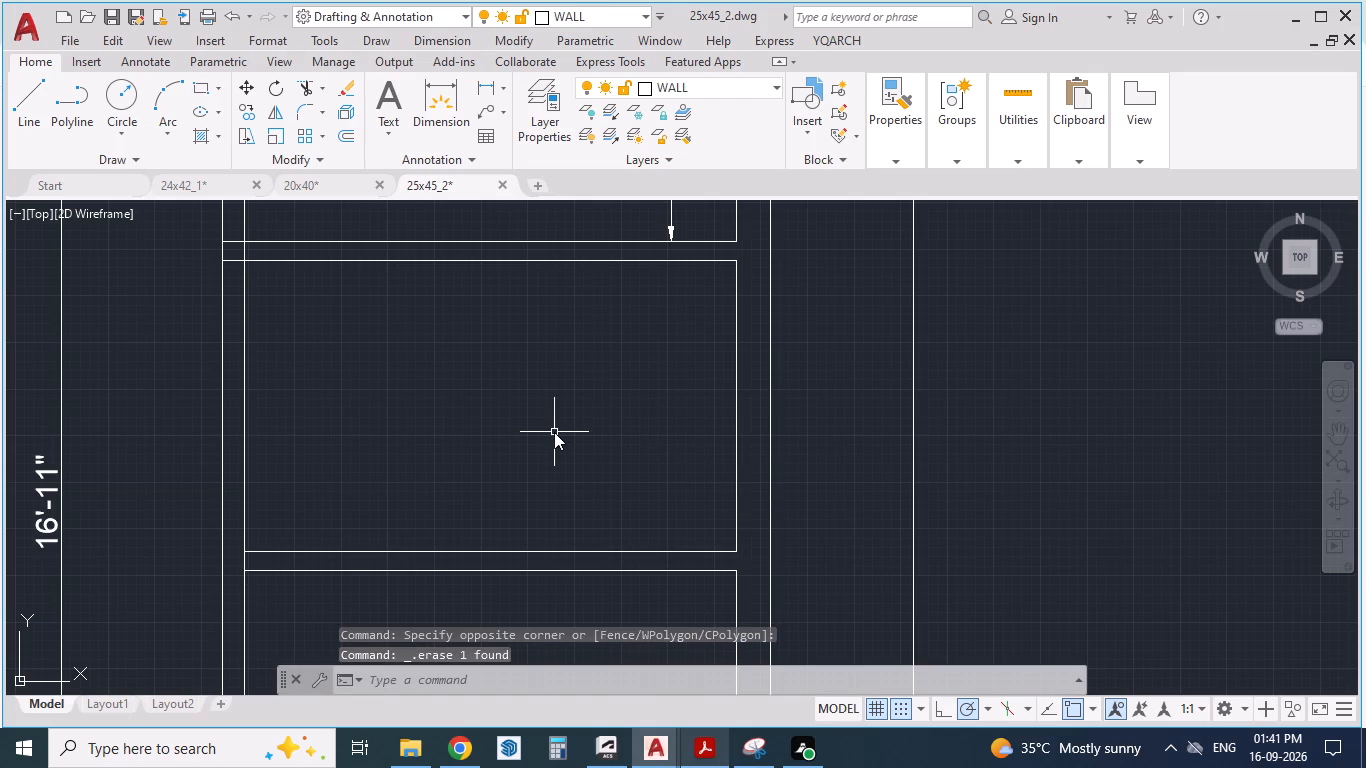
Offset the east wall's inner face 3'10" westward to place the toilet partition's east face.
{"action": "key", "text": "o"}
{"action": "key", "text": "Return"}
{"action": "type", "text": "31"}
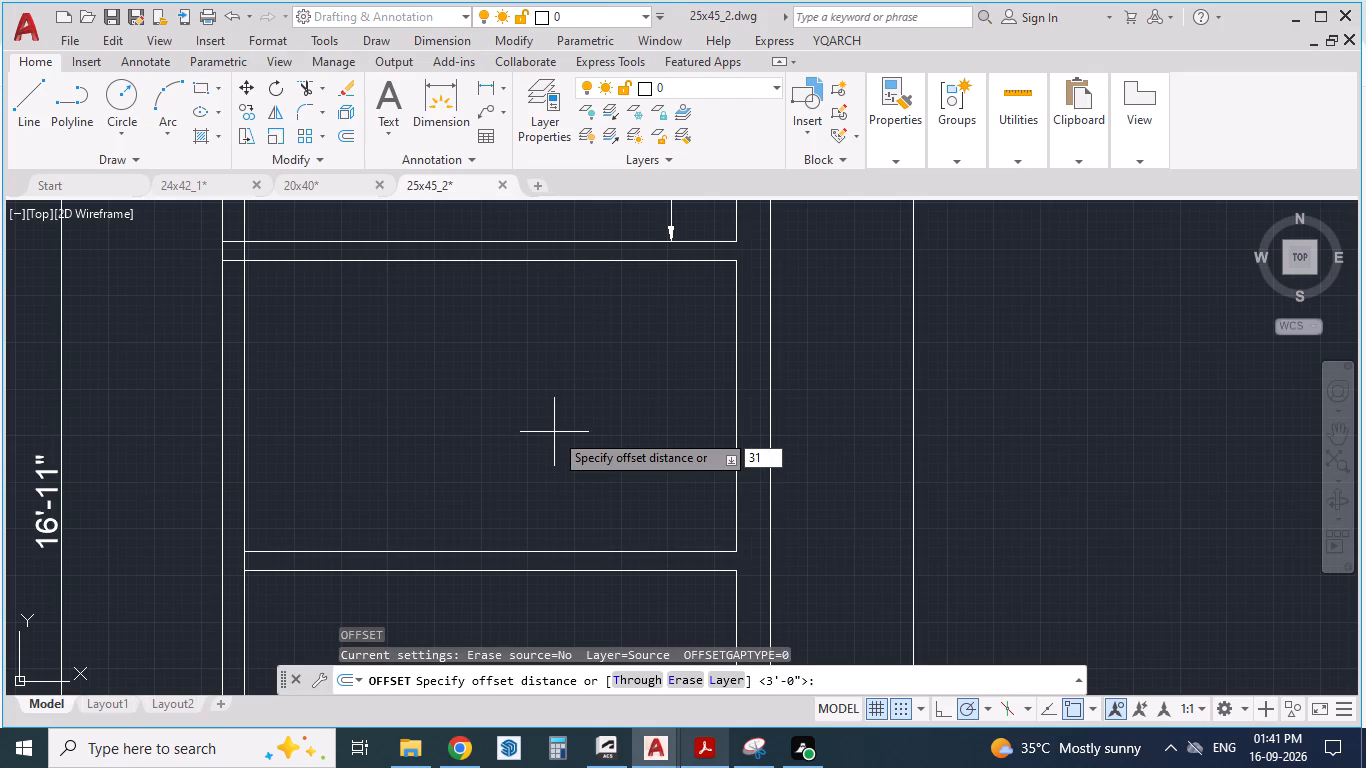
{"action": "key", "text": "BackSpace"}
{"action": "type", "text": "'10"}
{"action": "key", "text": "shift+quotedbl"}
{"action": "key", "text": "Return"}
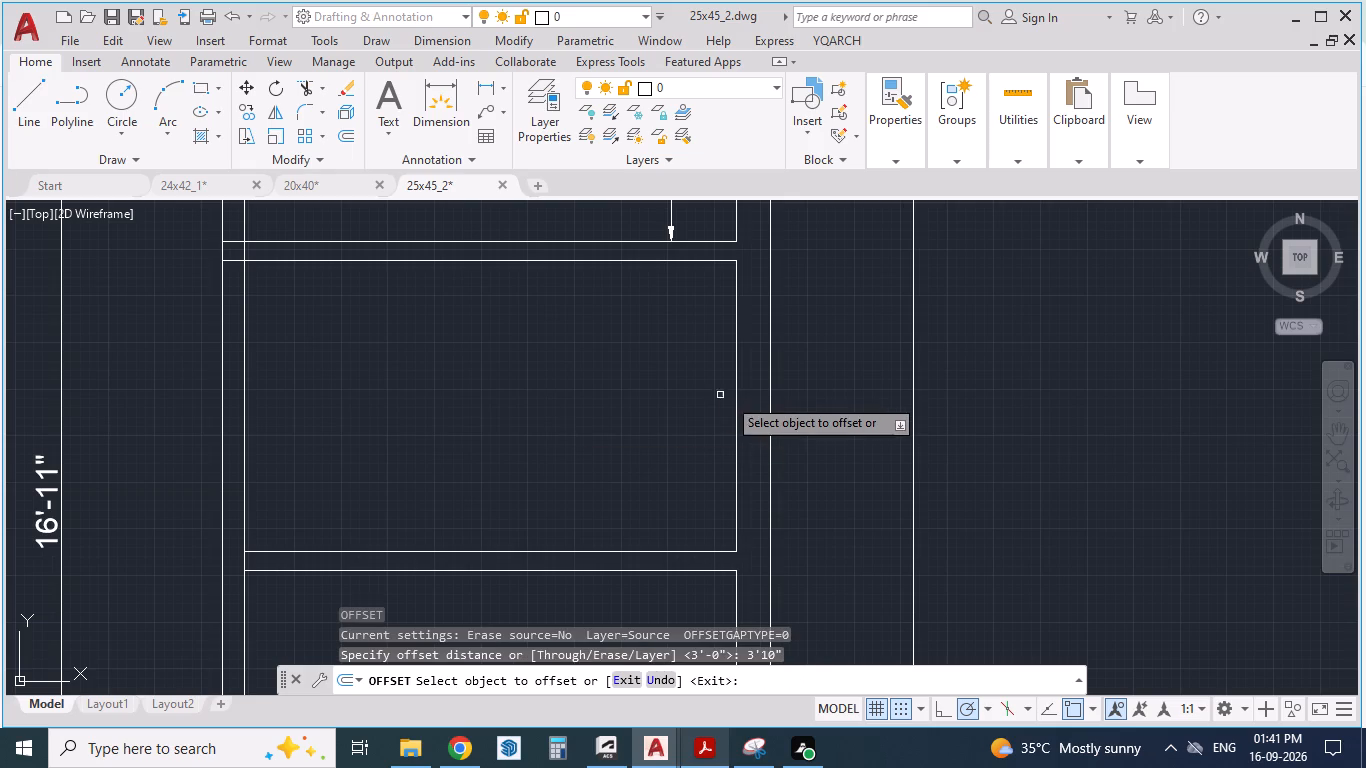
{"action": "left_click", "coordinate": [734, 403]}
{"action": "left_click", "coordinate": [585, 403]}
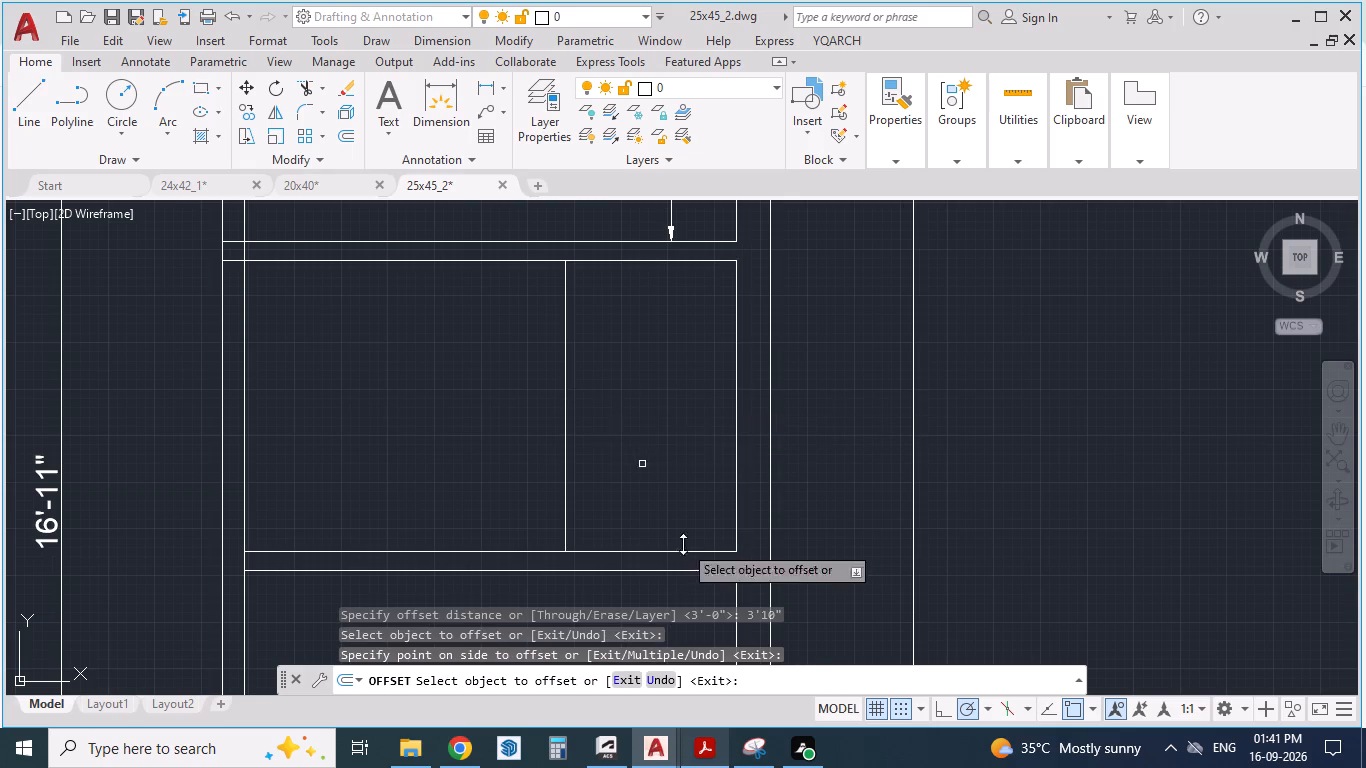
Offset the toilet partition line 5" westward to form the wall beside the staircase, checking the layout against the PDF plan.
{"action": "left_click", "coordinate": [705, 756]}
{"action": "left_click", "coordinate": [705, 756]}
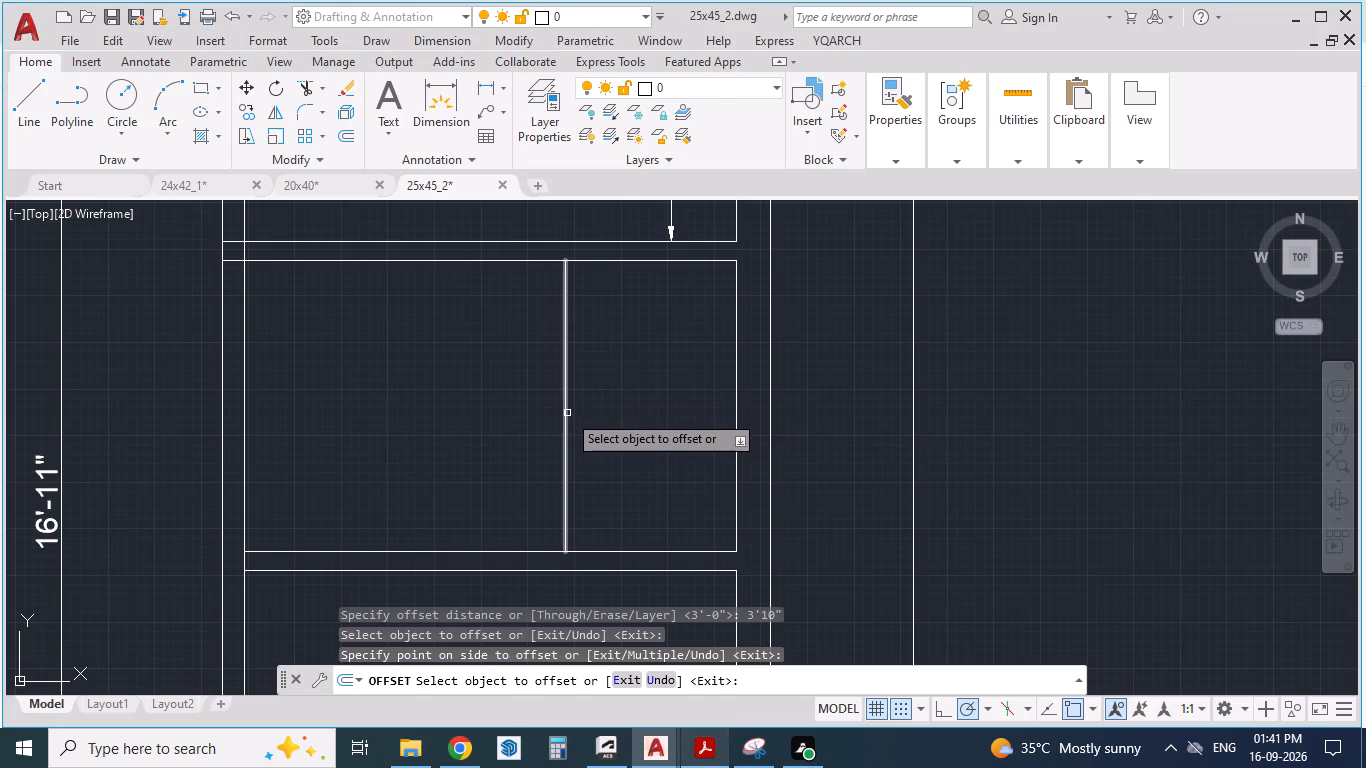
{"action": "left_click", "coordinate": [567, 413]}
{"action": "type", "text": "5\""}
{"action": "key", "text": "Return"}
{"action": "left_click", "coordinate": [655, 425]}
{"action": "scroll", "coordinate": [656, 426], "scroll_direction": "down", "scroll_amount": 1}
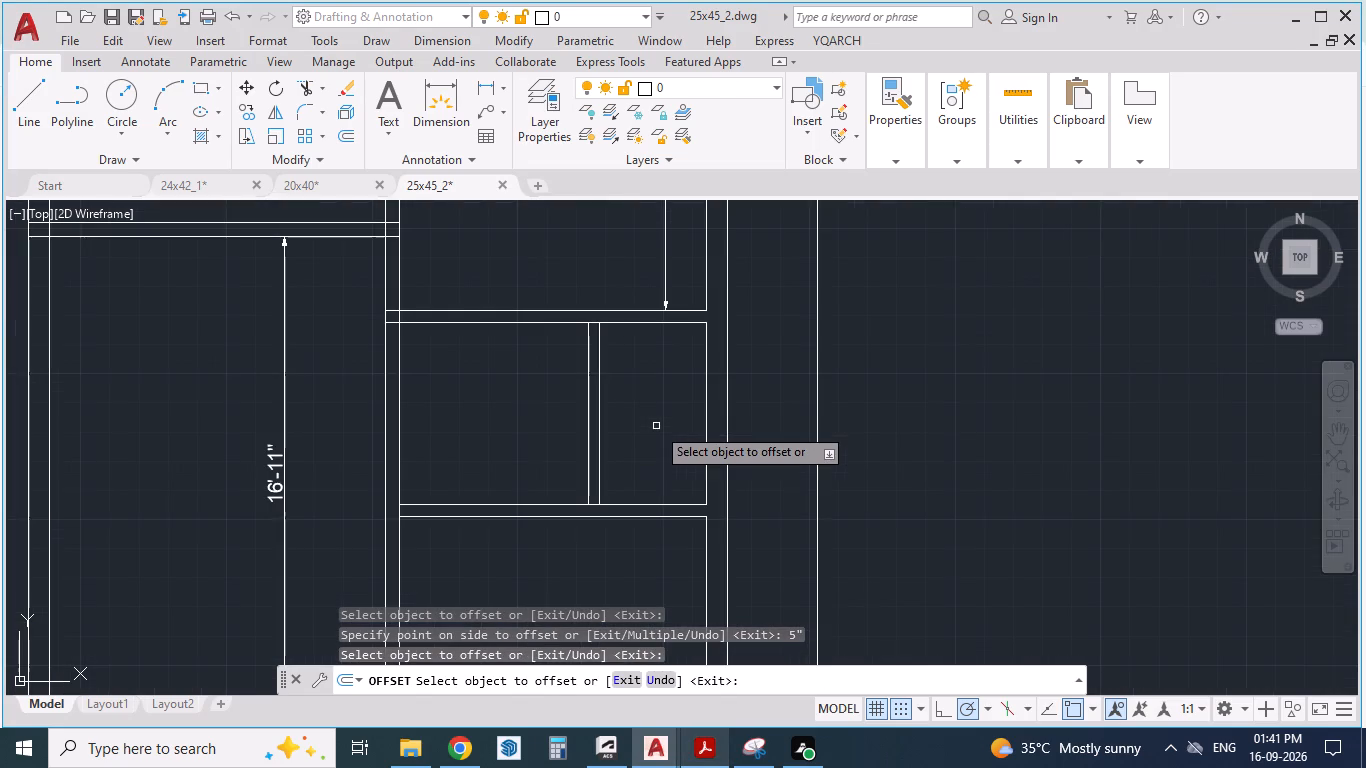
{"action": "left_click", "coordinate": [707, 743]}
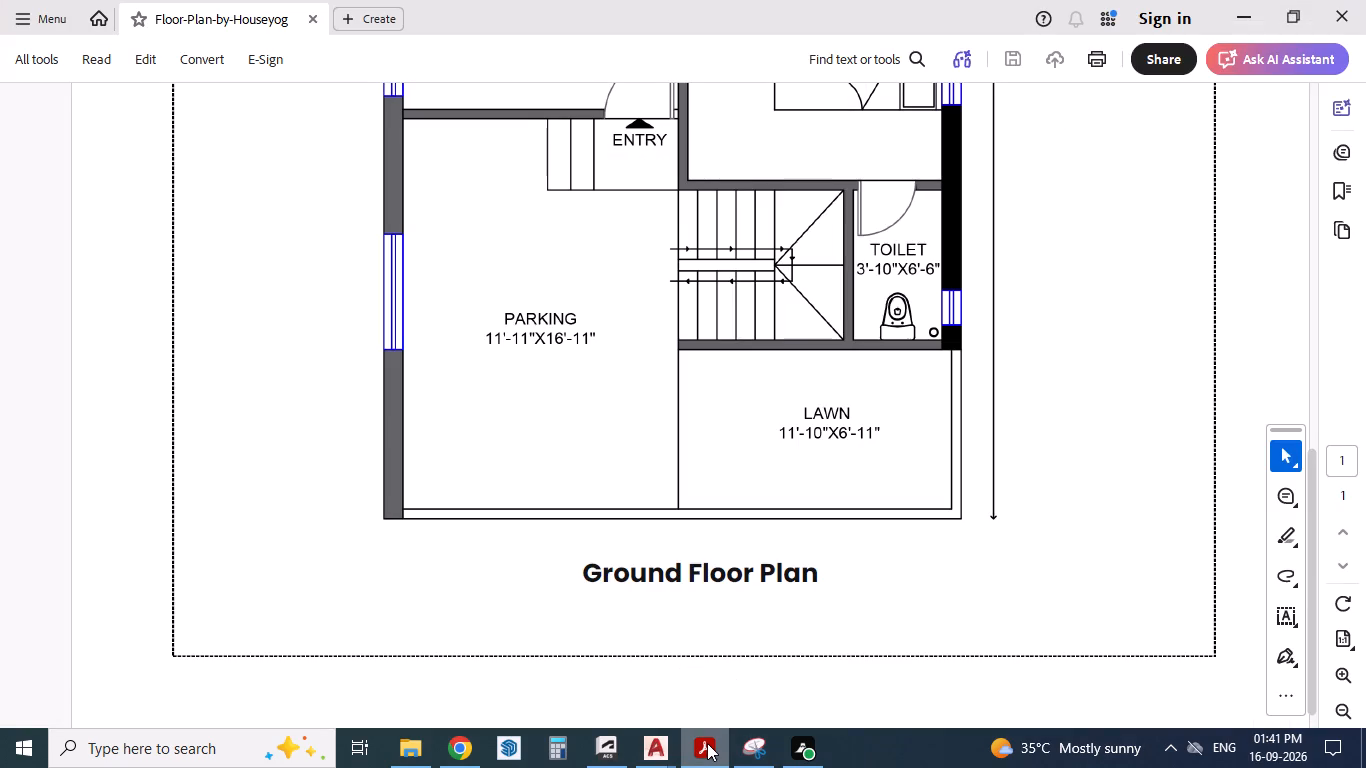
{"action": "left_click", "coordinate": [707, 743]}
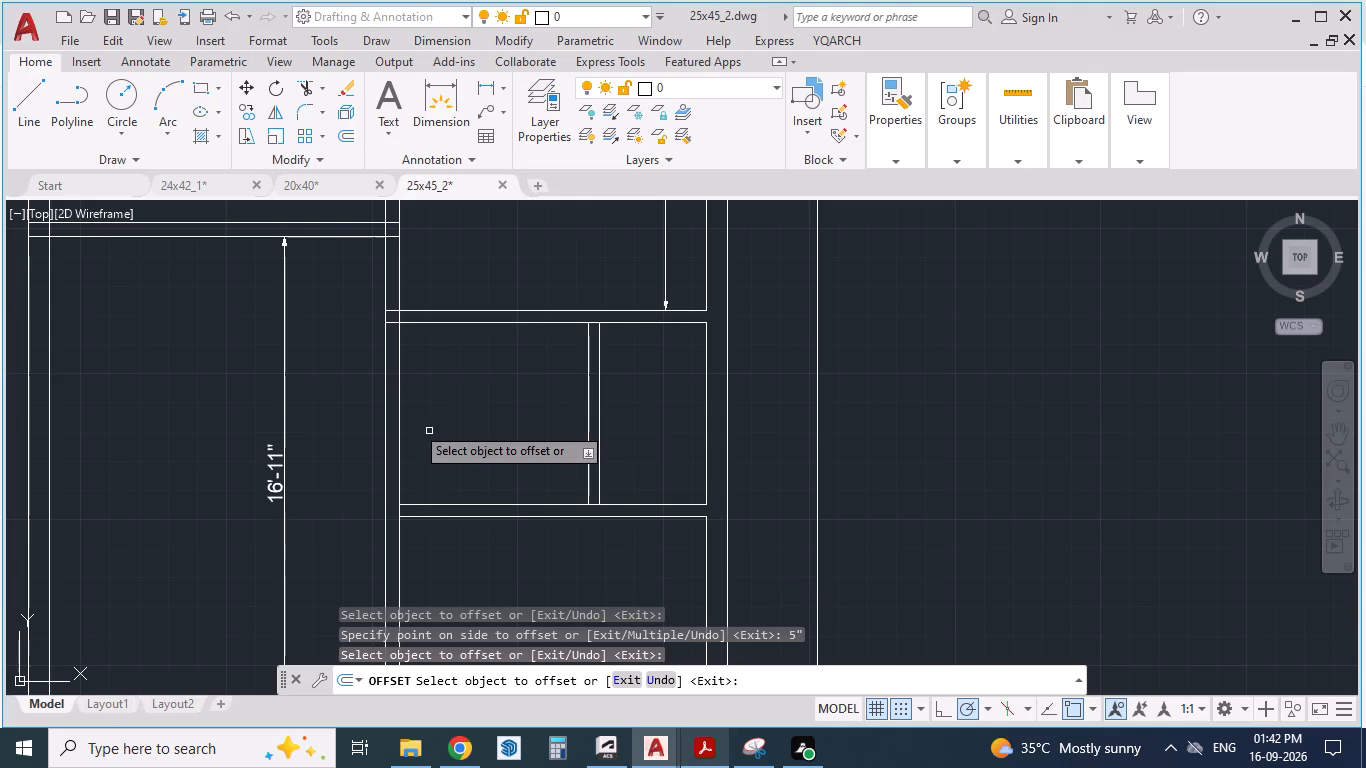
{"action": "key", "text": "Escape"}
{"action": "key", "text": "Escape"}
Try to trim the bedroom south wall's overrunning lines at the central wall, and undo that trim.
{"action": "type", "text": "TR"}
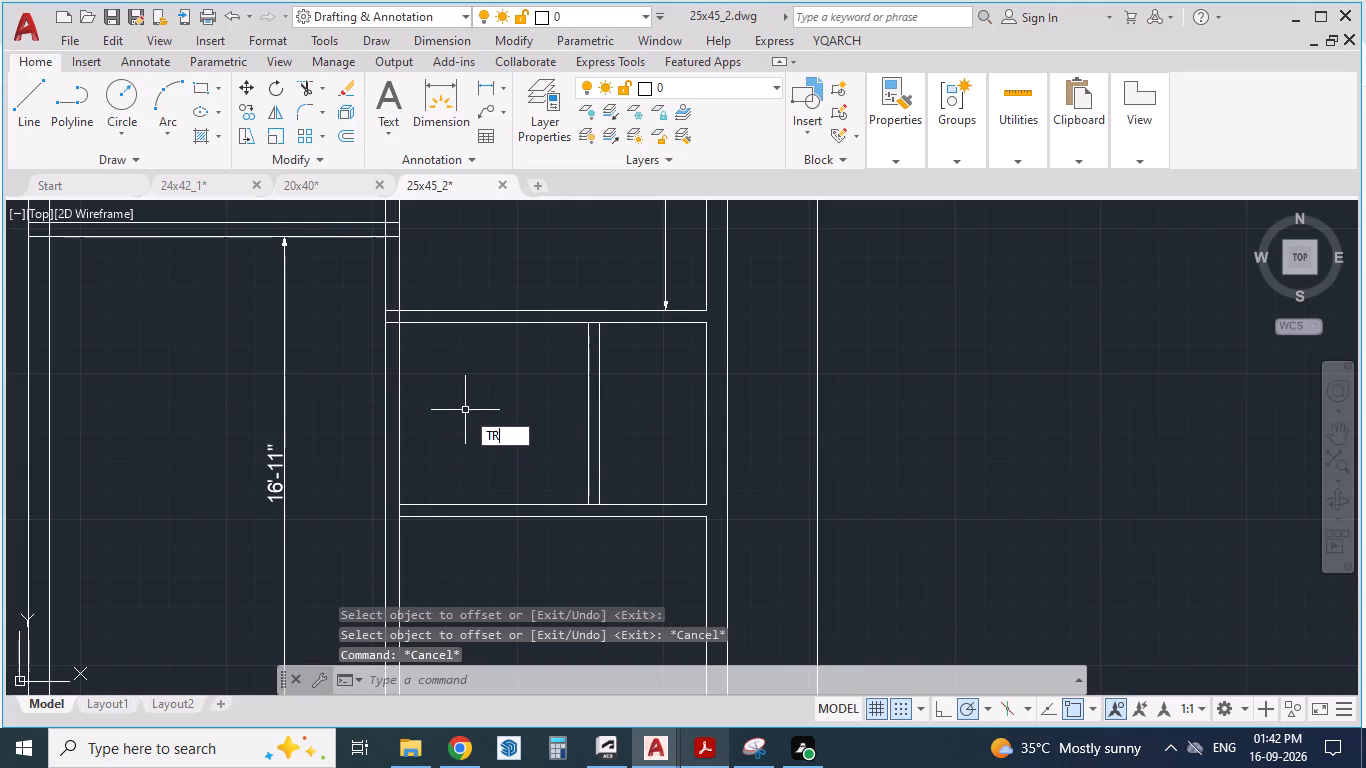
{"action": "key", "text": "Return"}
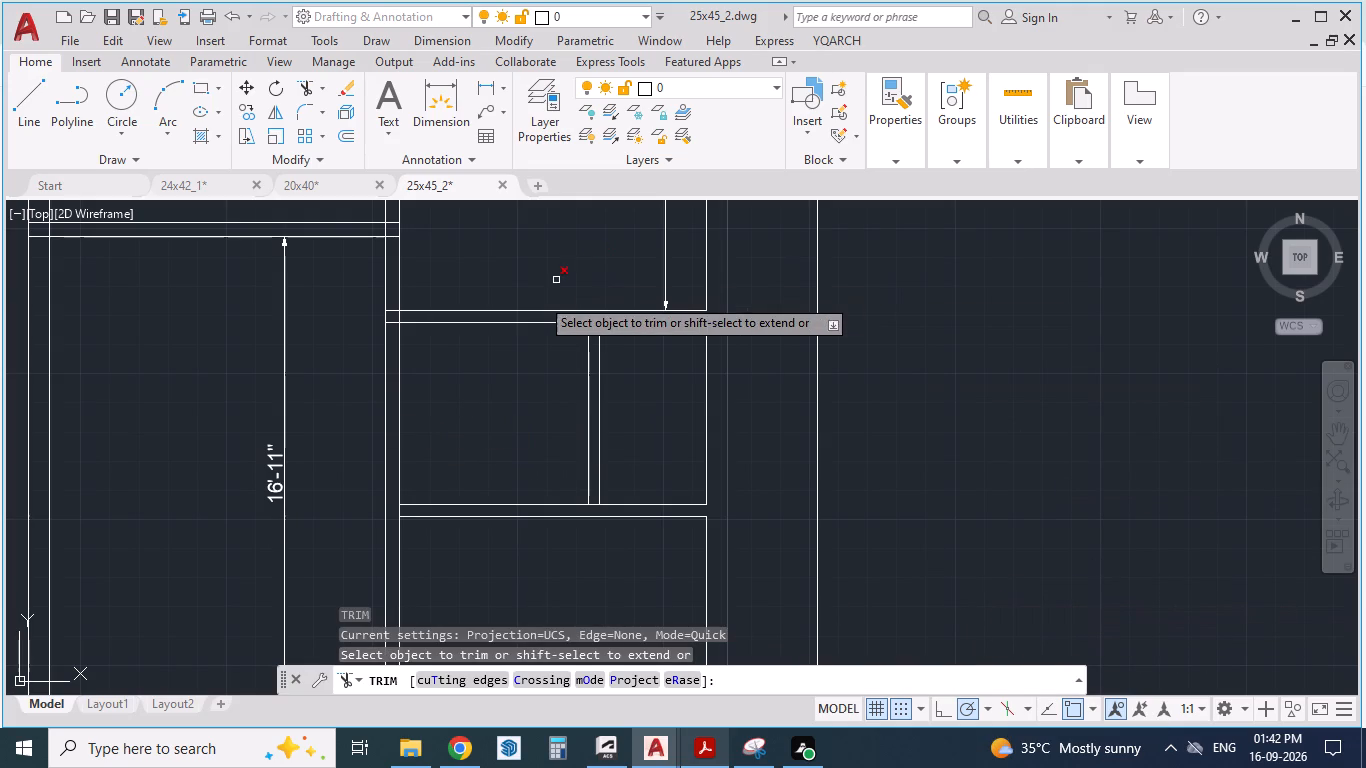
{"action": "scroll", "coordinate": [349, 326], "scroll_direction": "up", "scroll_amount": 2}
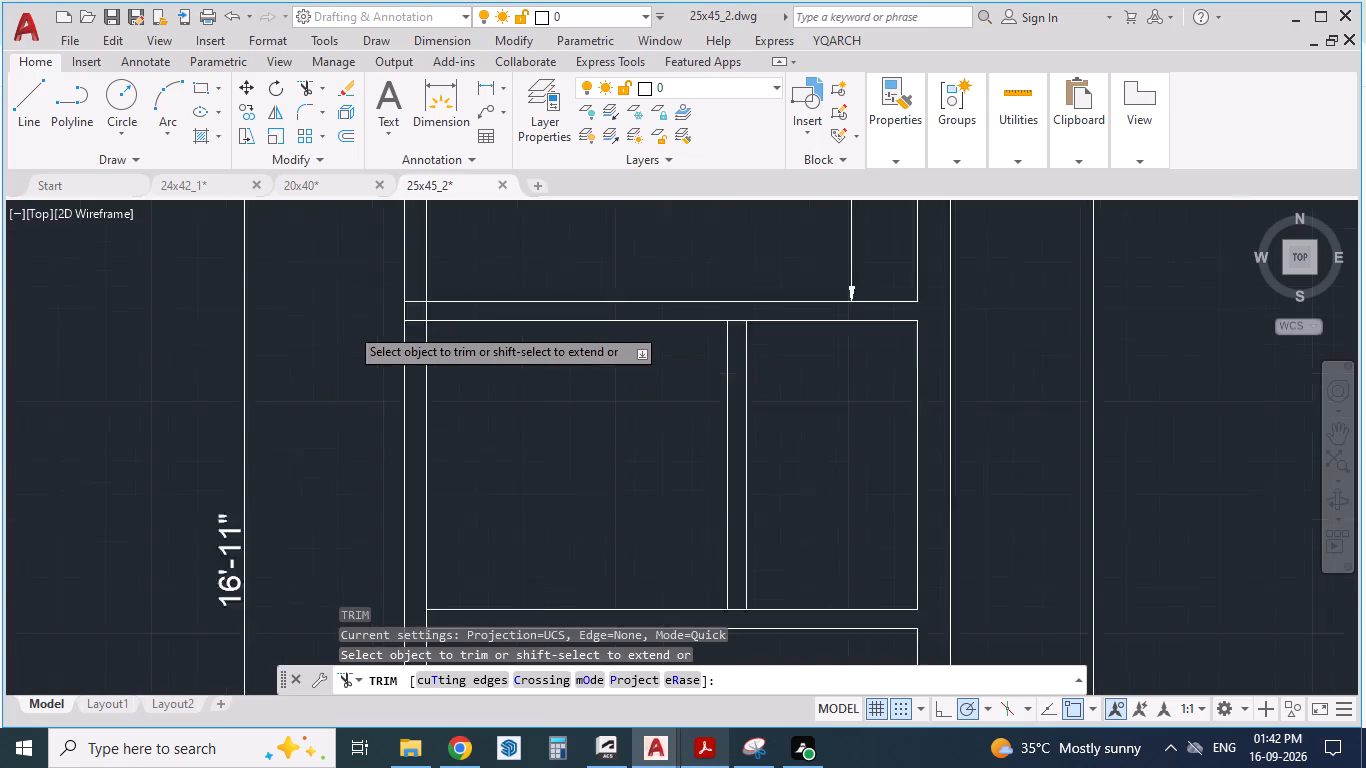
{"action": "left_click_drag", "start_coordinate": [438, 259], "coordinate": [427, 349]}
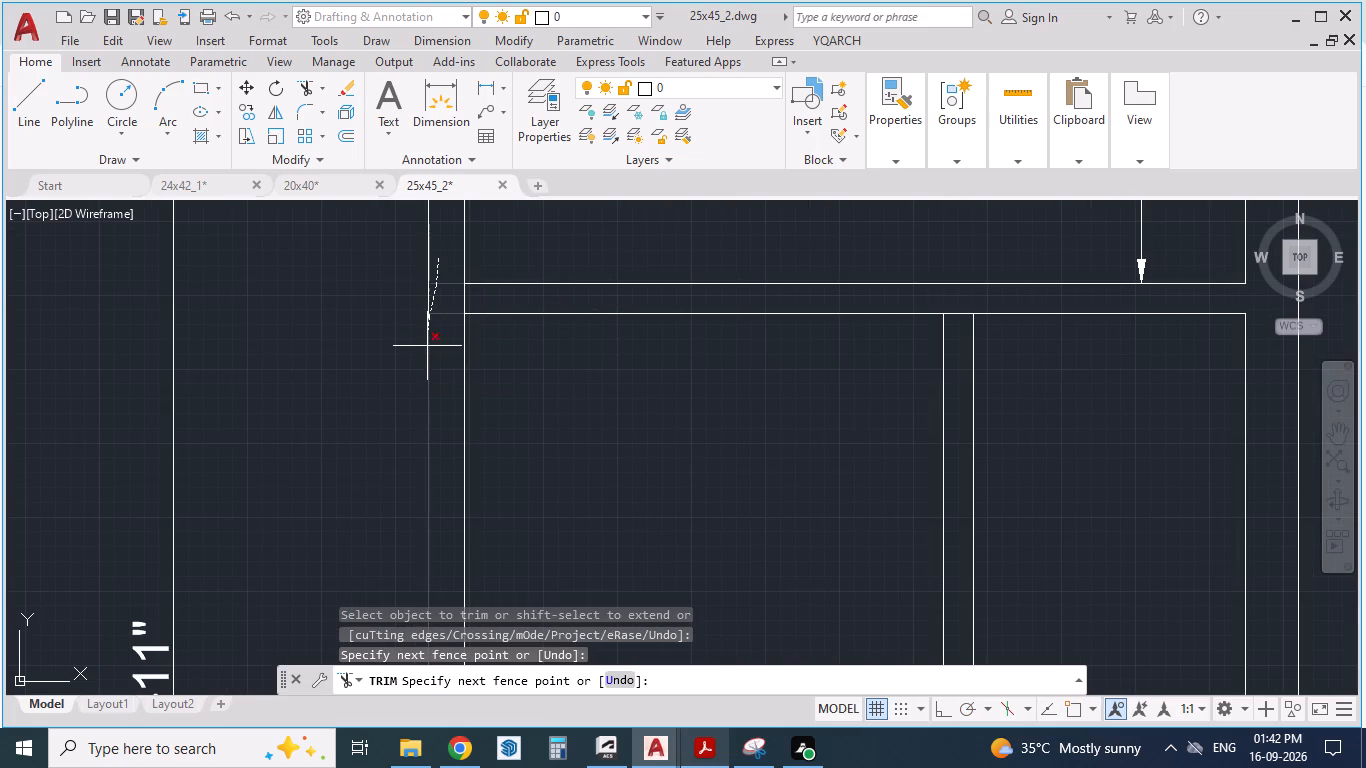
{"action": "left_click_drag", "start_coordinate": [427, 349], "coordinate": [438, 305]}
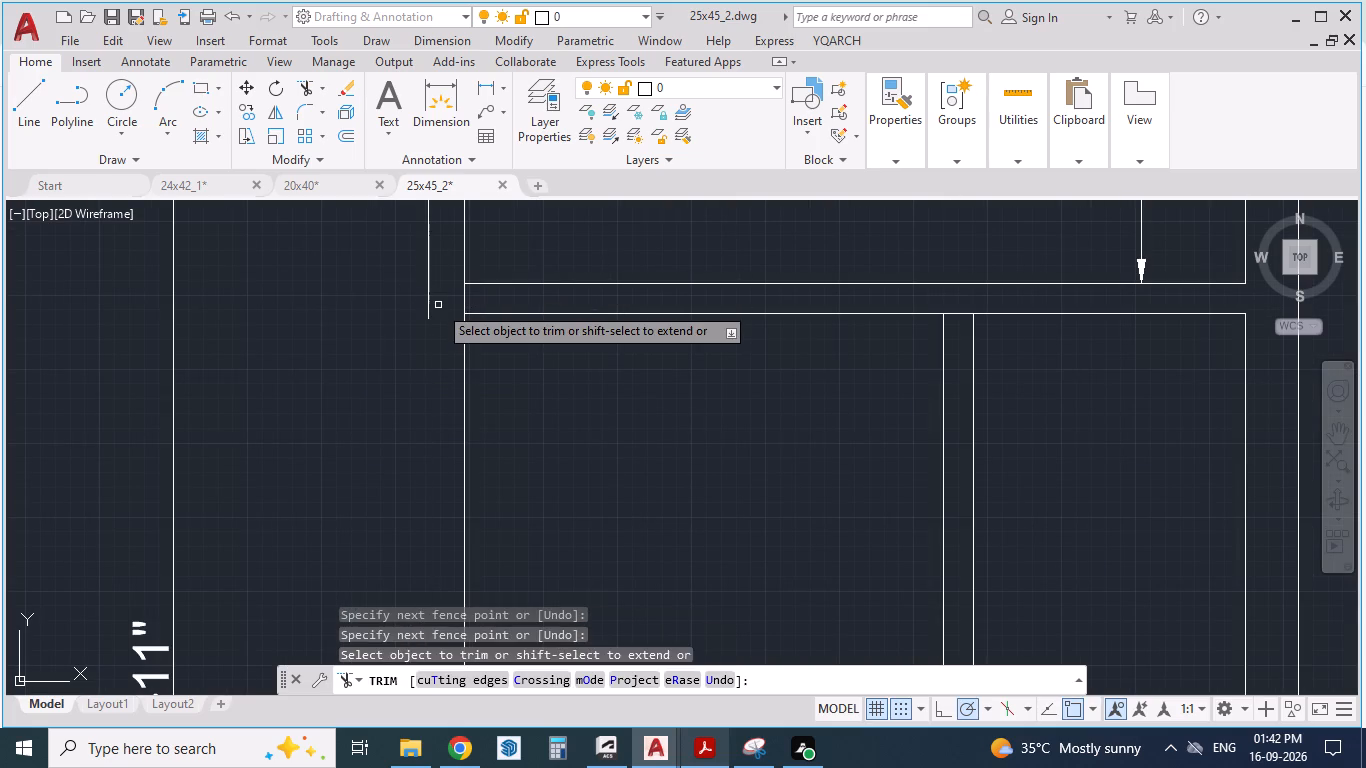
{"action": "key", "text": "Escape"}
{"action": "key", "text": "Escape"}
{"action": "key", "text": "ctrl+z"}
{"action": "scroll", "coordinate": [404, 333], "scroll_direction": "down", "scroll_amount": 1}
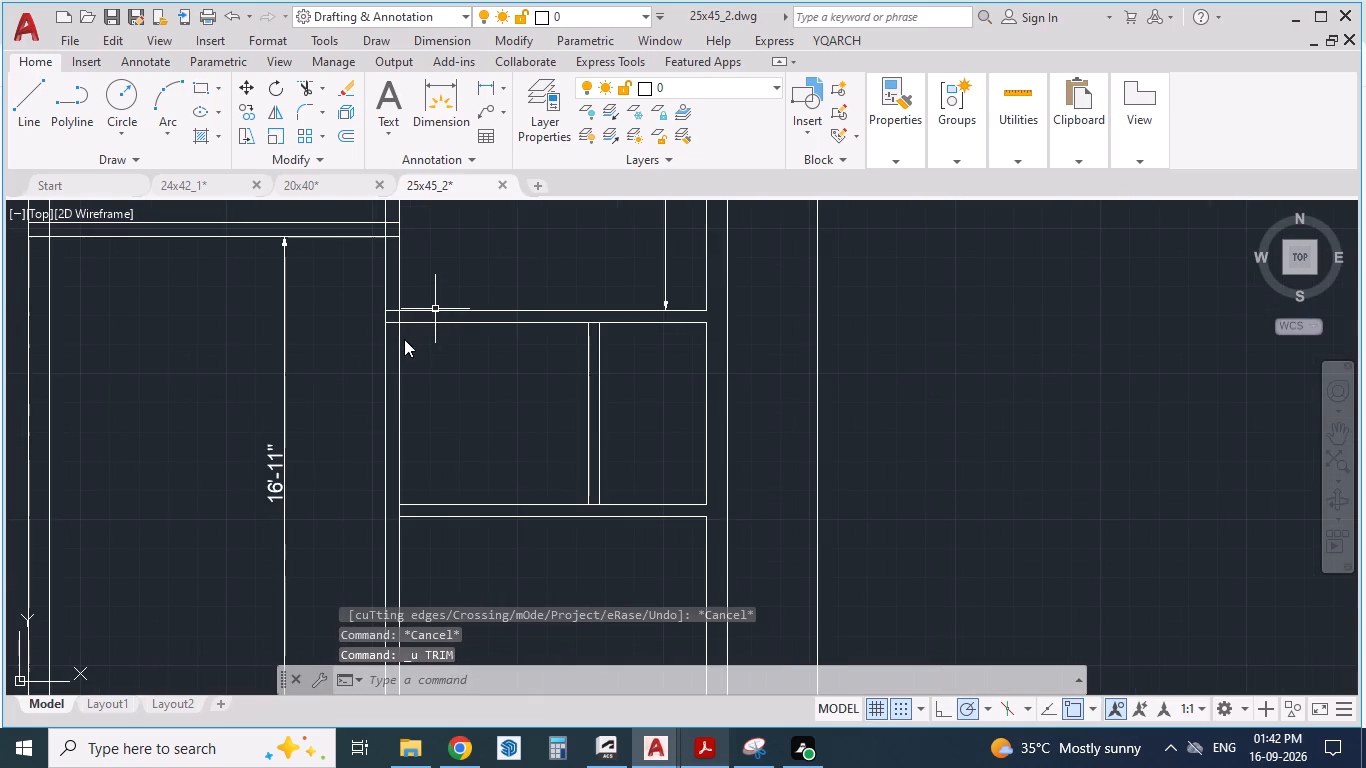
Trim the bedroom south wall's overruns at the central wall, and open the central wall's east face at the bedroom and lawn wall junctions.
{"action": "scroll", "coordinate": [416, 364], "scroll_direction": "up", "scroll_amount": 1}
{"action": "type", "text": "TR"}
{"action": "key", "text": "Return"}
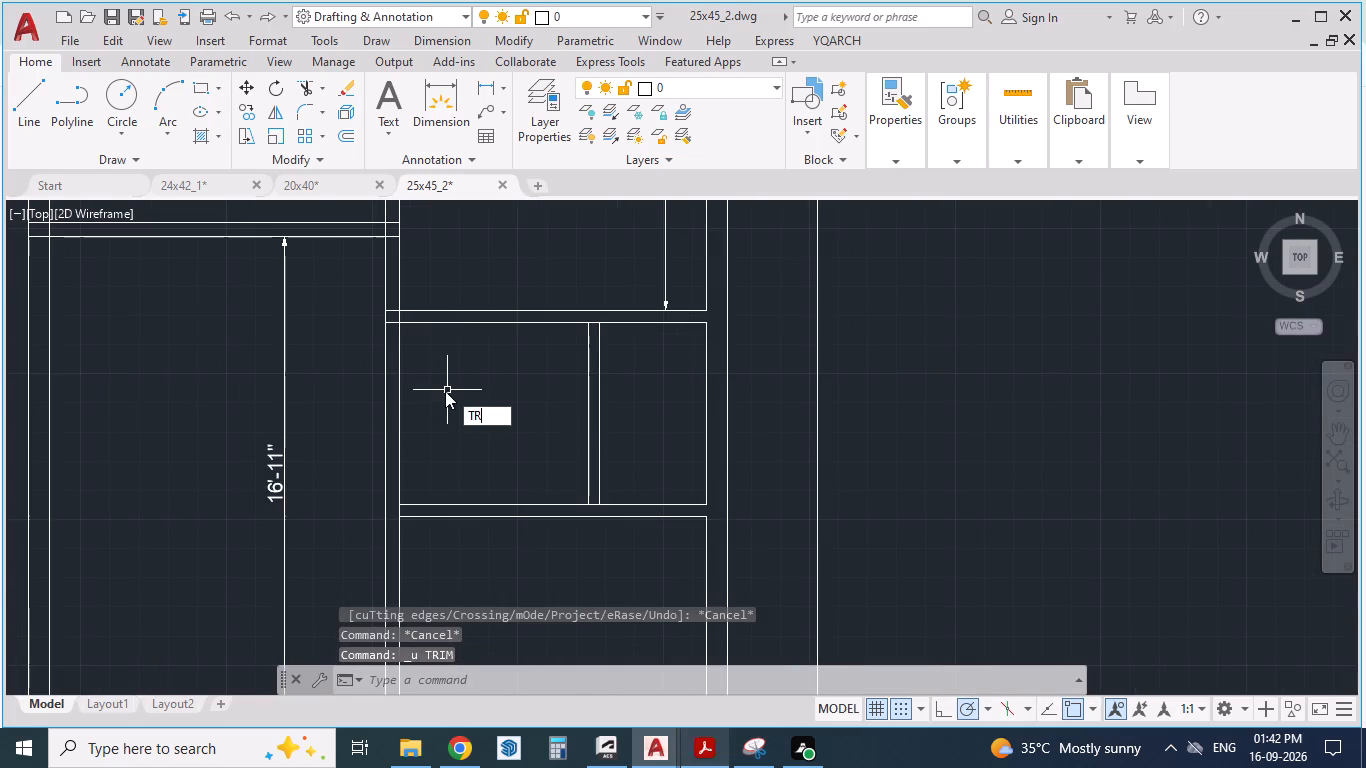
{"action": "scroll", "coordinate": [387, 298], "scroll_direction": "up", "scroll_amount": 2}
{"action": "left_click_drag", "start_coordinate": [390, 297], "coordinate": [396, 379]}
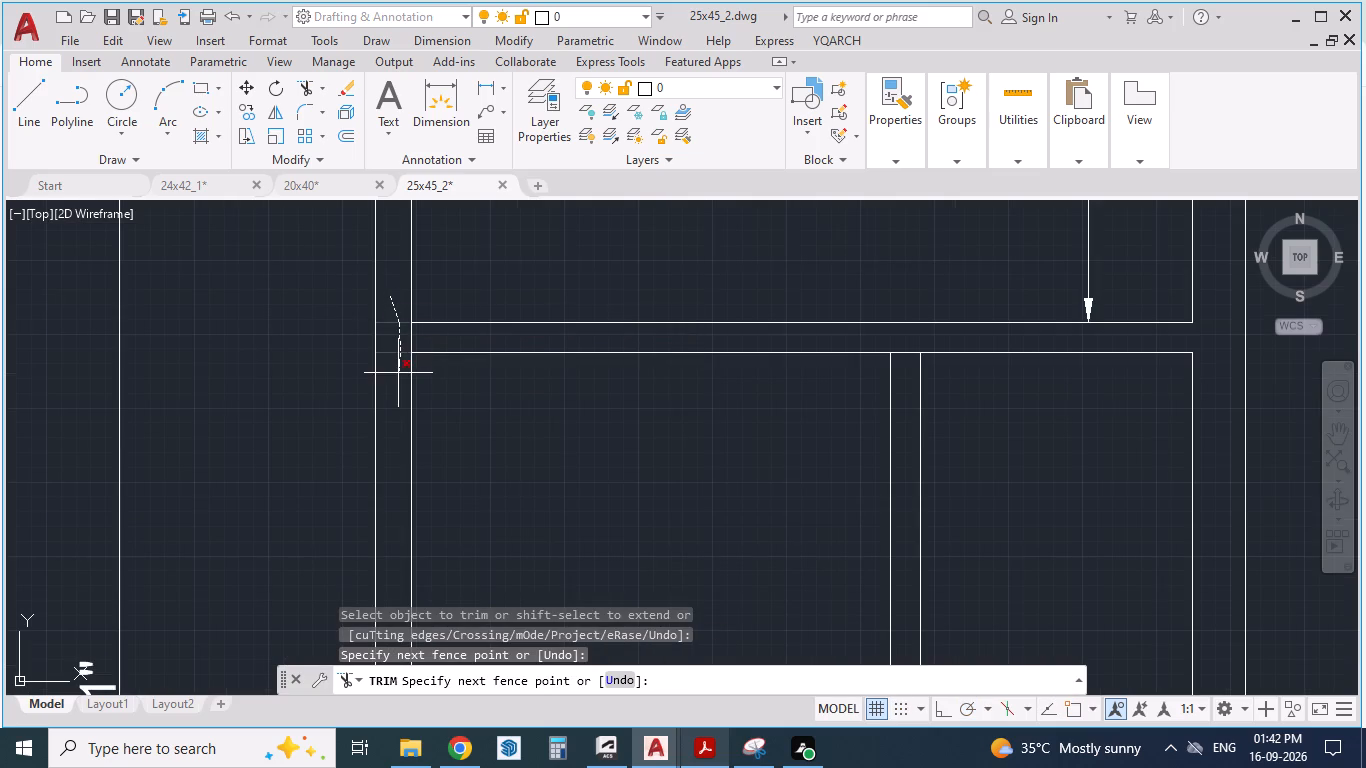
{"action": "left_click_drag", "start_coordinate": [396, 379], "coordinate": [396, 380]}
{"action": "left_click_drag", "start_coordinate": [403, 337], "coordinate": [422, 338]}
{"action": "scroll", "coordinate": [412, 309], "scroll_direction": "down", "scroll_amount": 2}
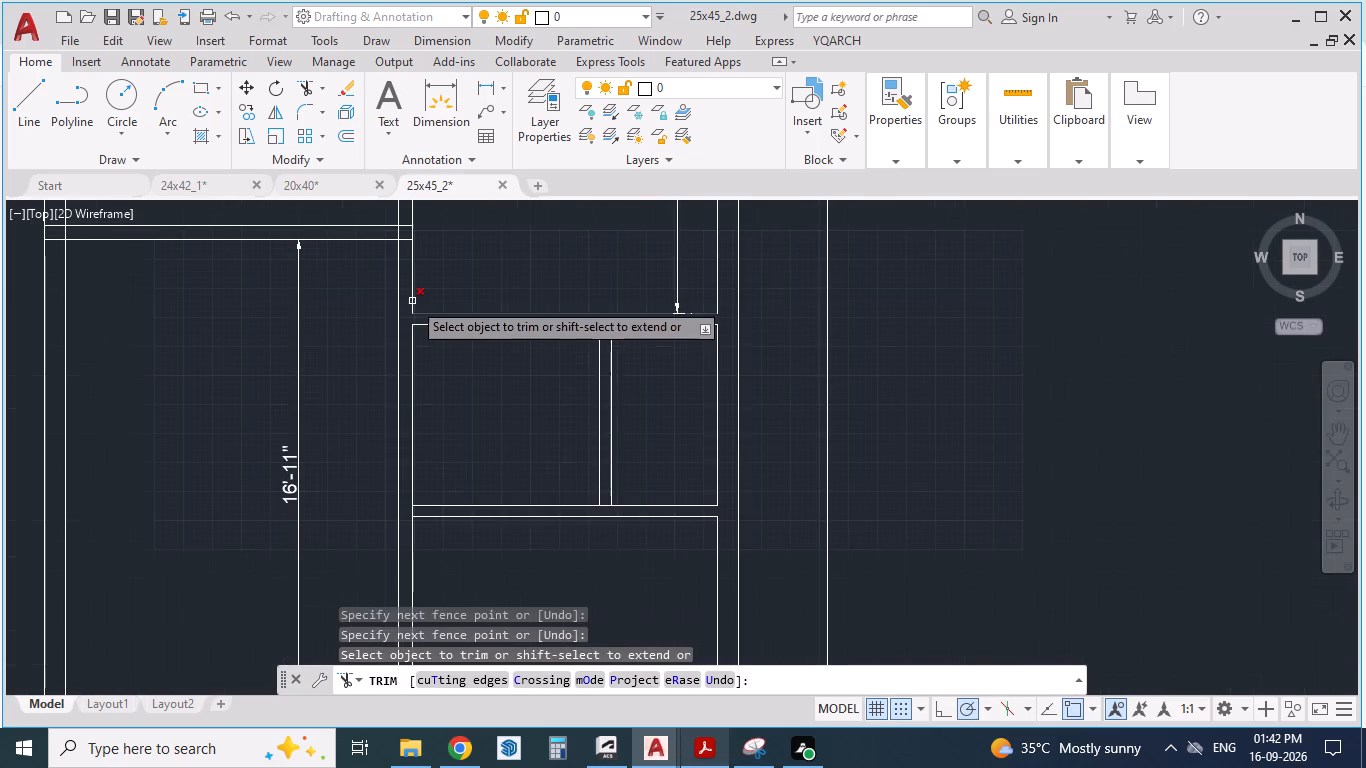
{"action": "scroll", "coordinate": [379, 515], "scroll_direction": "up", "scroll_amount": 2}
{"action": "left_click_drag", "start_coordinate": [434, 505], "coordinate": [449, 505]}
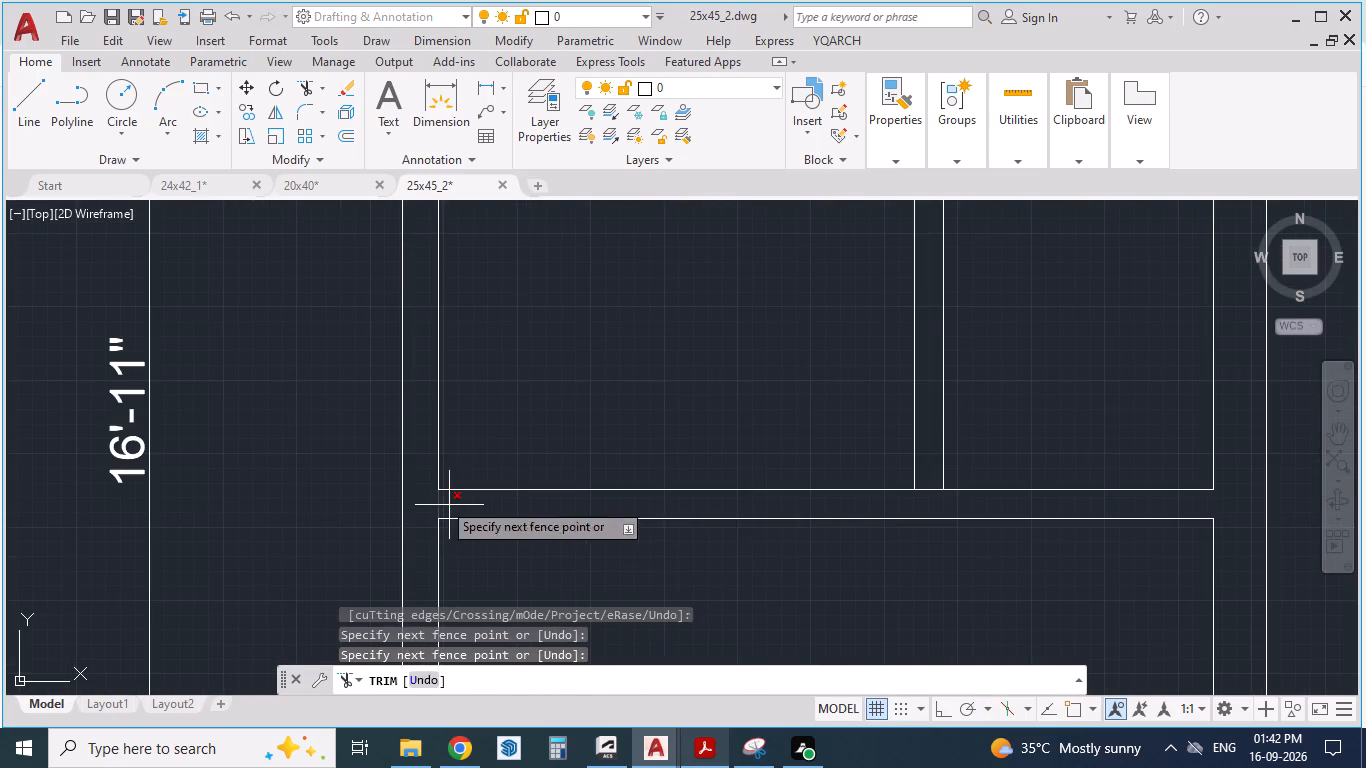
{"action": "scroll", "coordinate": [401, 484], "scroll_direction": "down", "scroll_amount": 2}
{"action": "scroll", "coordinate": [599, 495], "scroll_direction": "up", "scroll_amount": 2}
{"action": "left_click", "coordinate": [598, 491]}
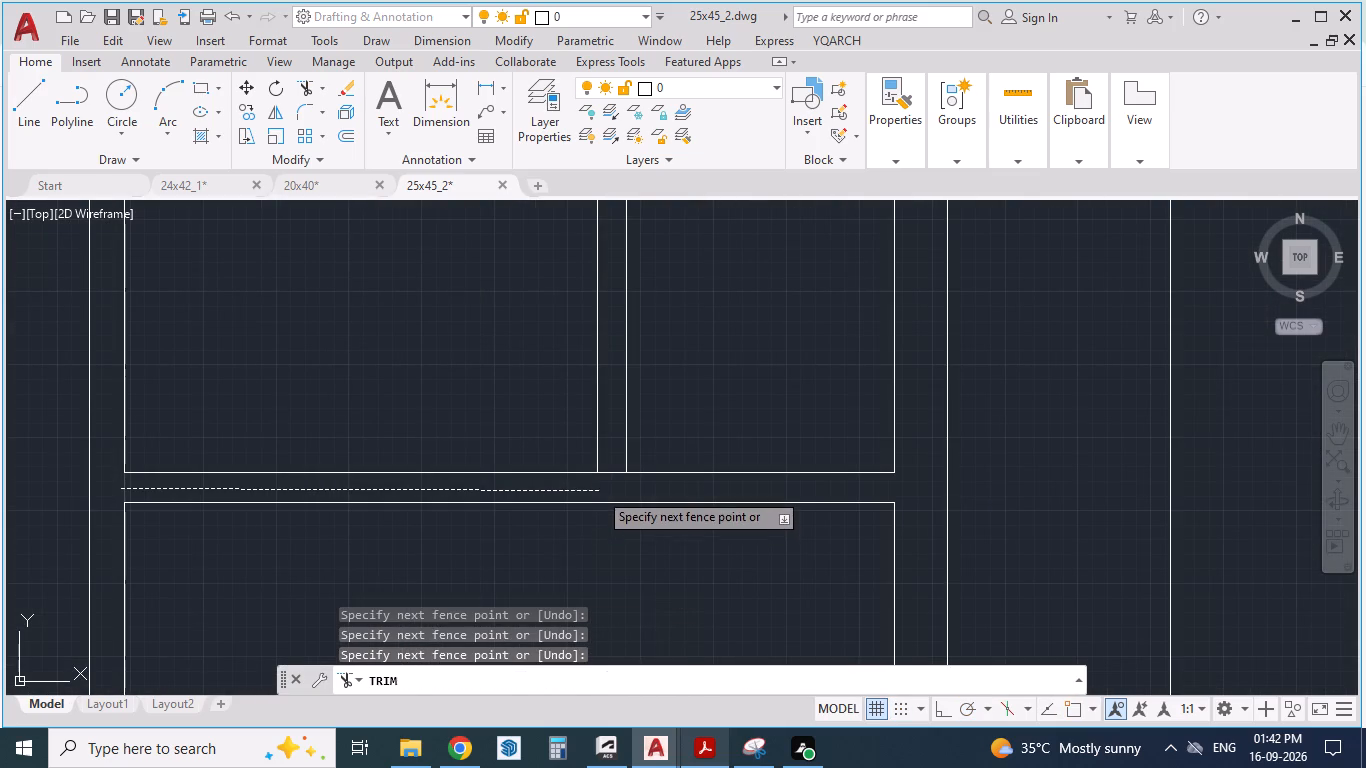
Trim the wall line segments between the toilet partition's two faces at its lawn wall and bedroom wall junctions.
{"action": "left_click", "coordinate": [611, 473]}
{"action": "scroll", "coordinate": [610, 477], "scroll_direction": "down", "scroll_amount": 3}
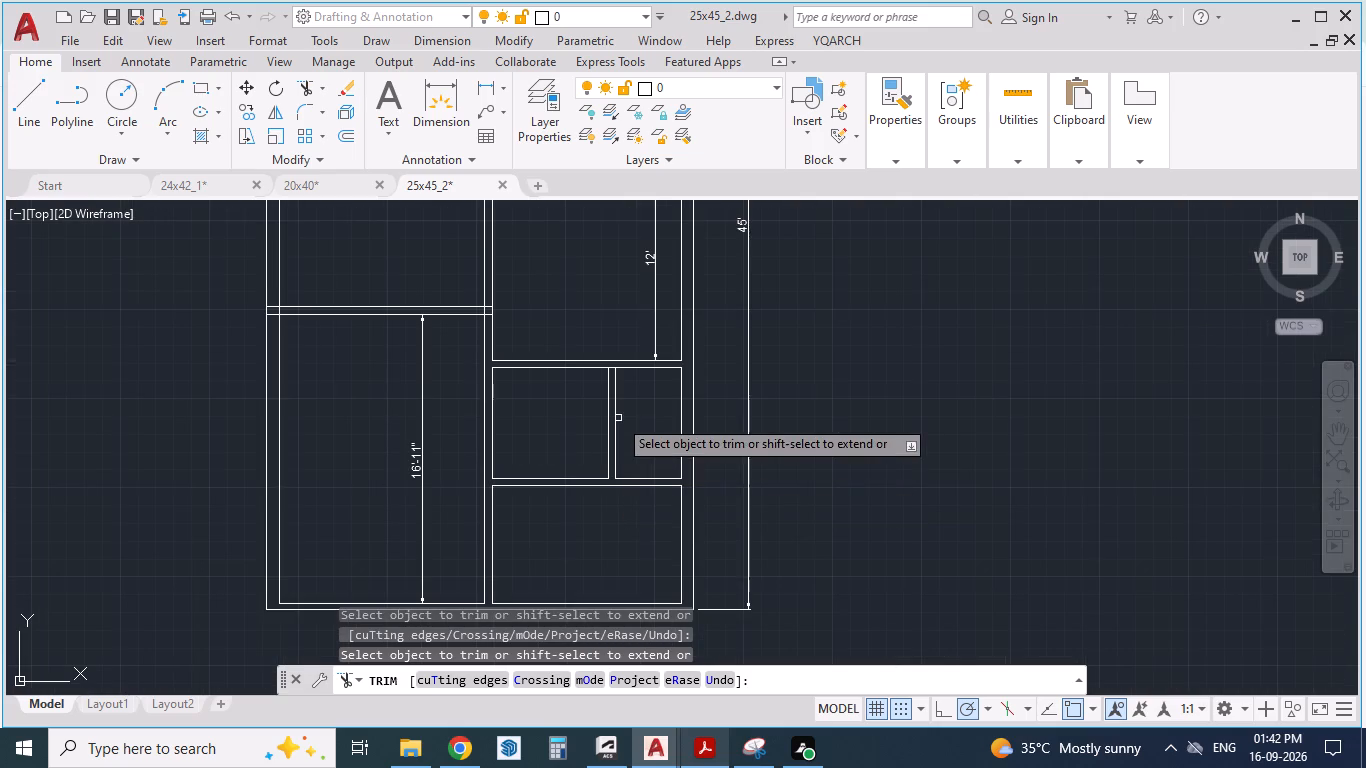
{"action": "scroll", "coordinate": [614, 354], "scroll_direction": "up", "scroll_amount": 2}
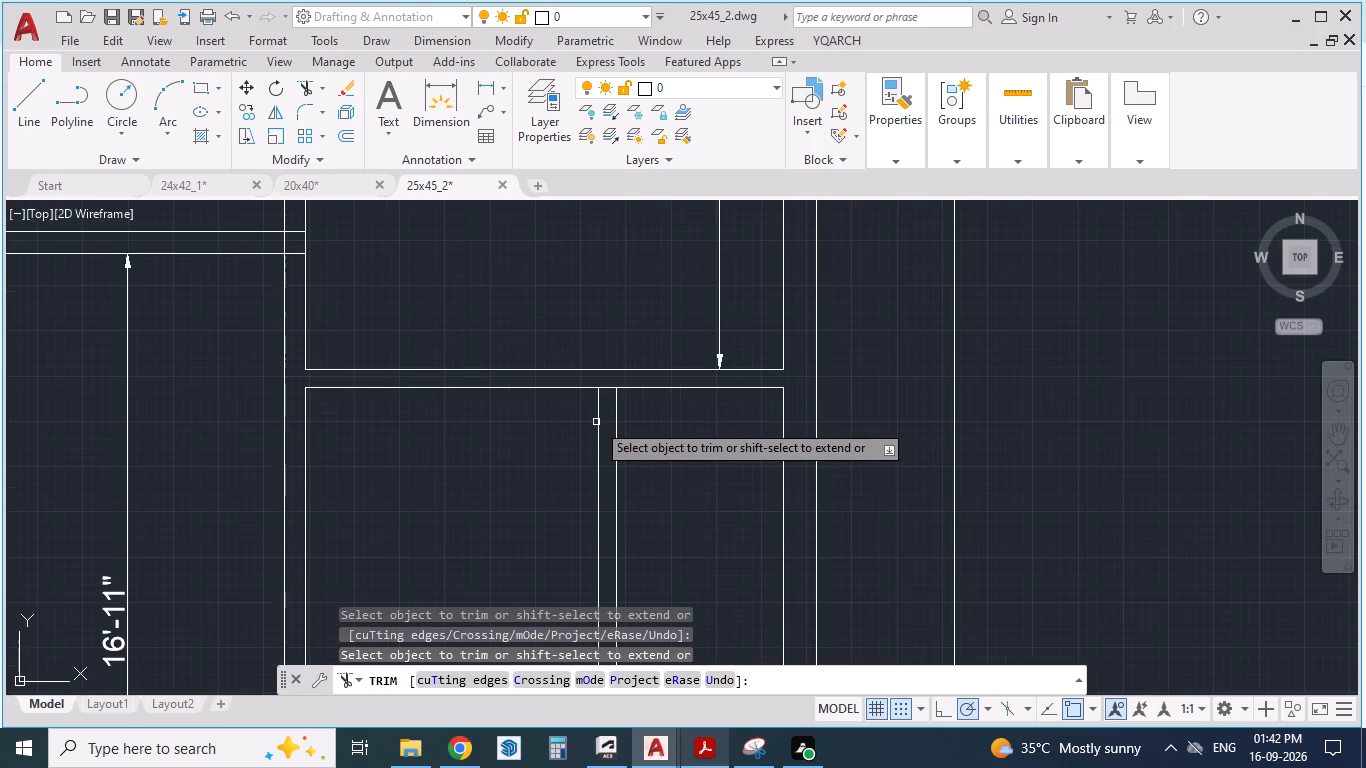
{"action": "left_click", "coordinate": [608, 389]}
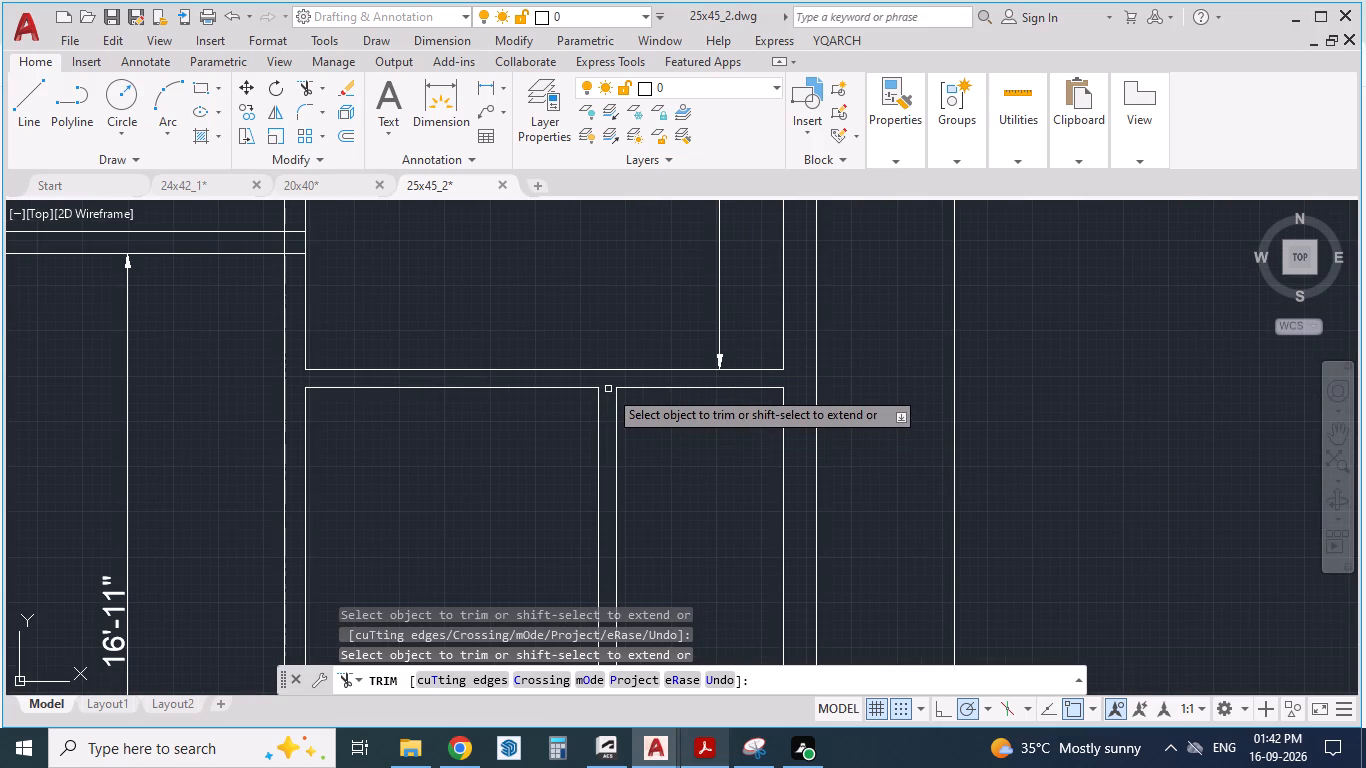
Switch to the PDF reference and examine the staircase layout between the bedroom and the lawn.
{"action": "key", "text": "Escape"}
{"action": "scroll", "coordinate": [625, 369], "scroll_direction": "down", "scroll_amount": 2}
{"action": "scroll", "coordinate": [610, 430], "scroll_direction": "up", "scroll_amount": 1}
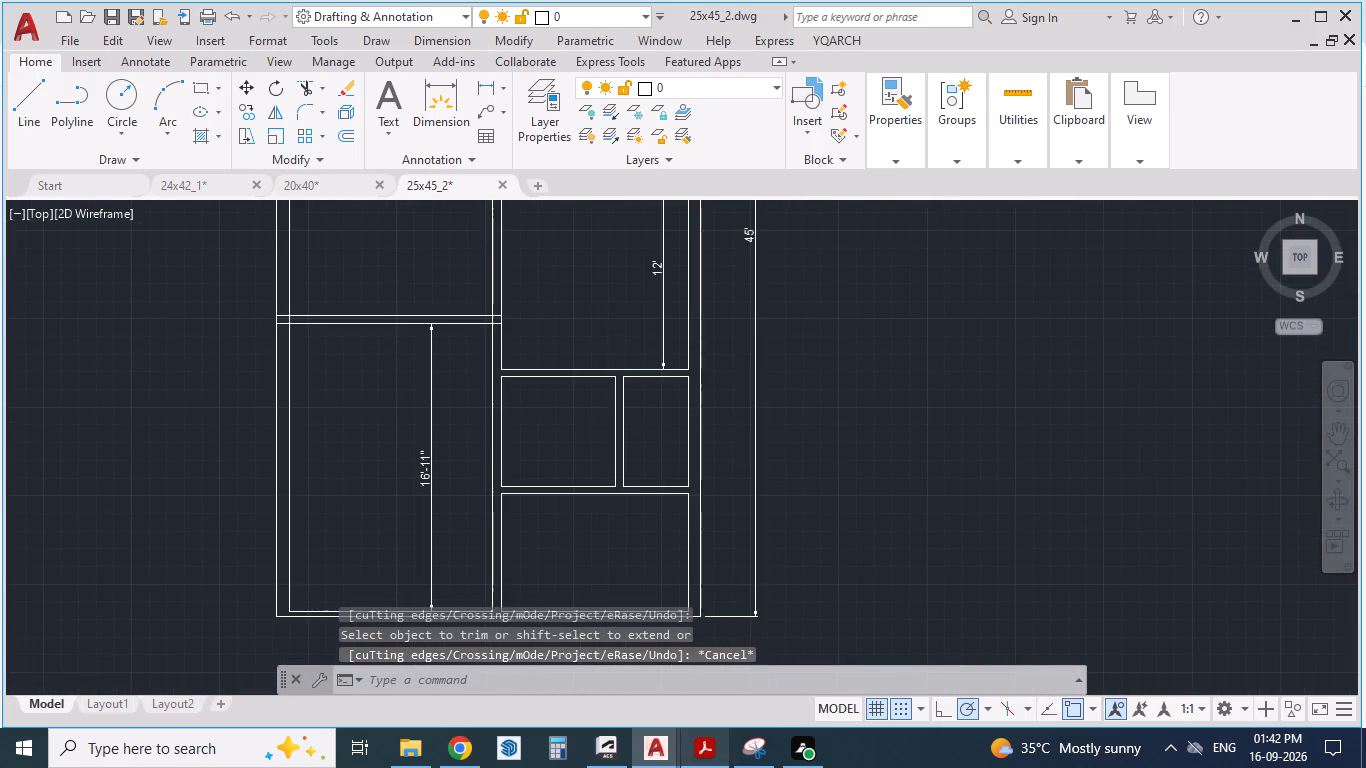
{"action": "left_click", "coordinate": [711, 752]}
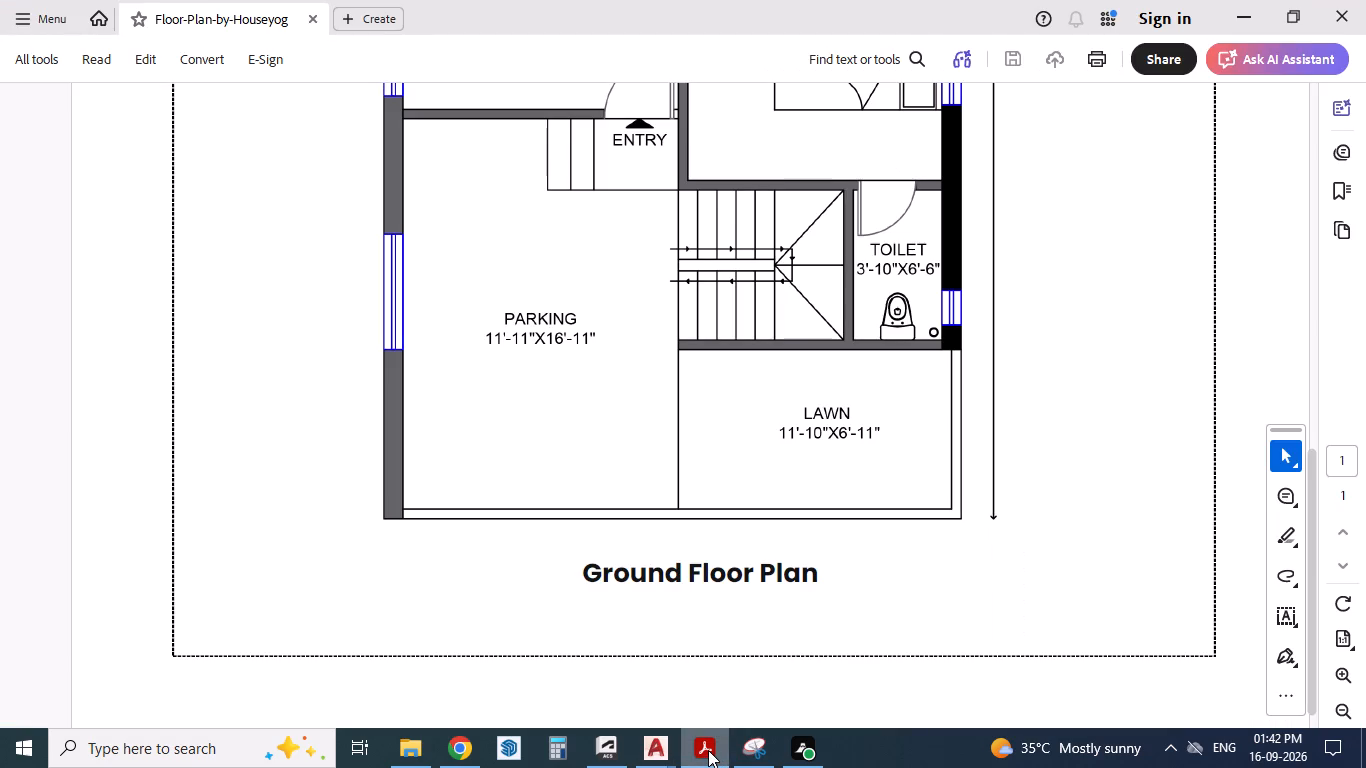
{"action": "left_click", "coordinate": [708, 750]}
{"action": "left_click", "coordinate": [707, 749]}
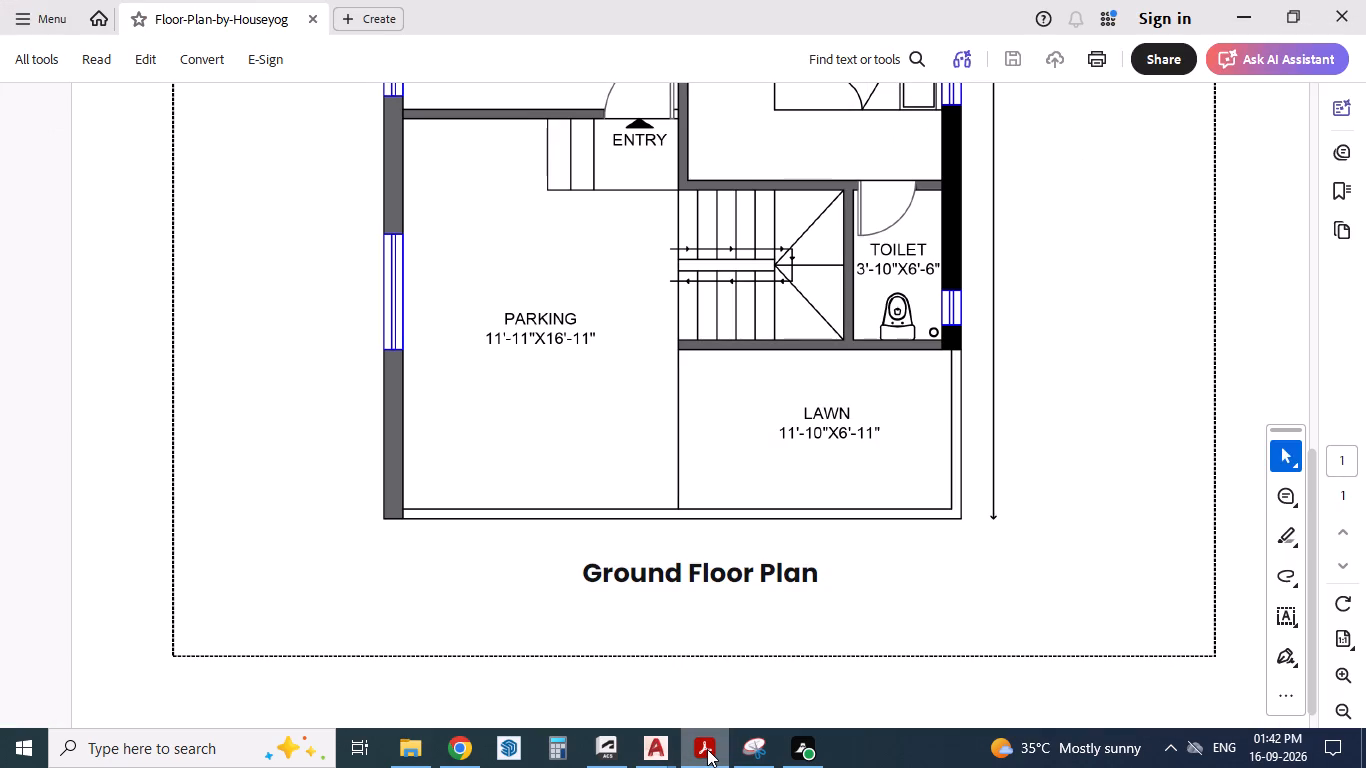
{"action": "left_click", "coordinate": [707, 749]}
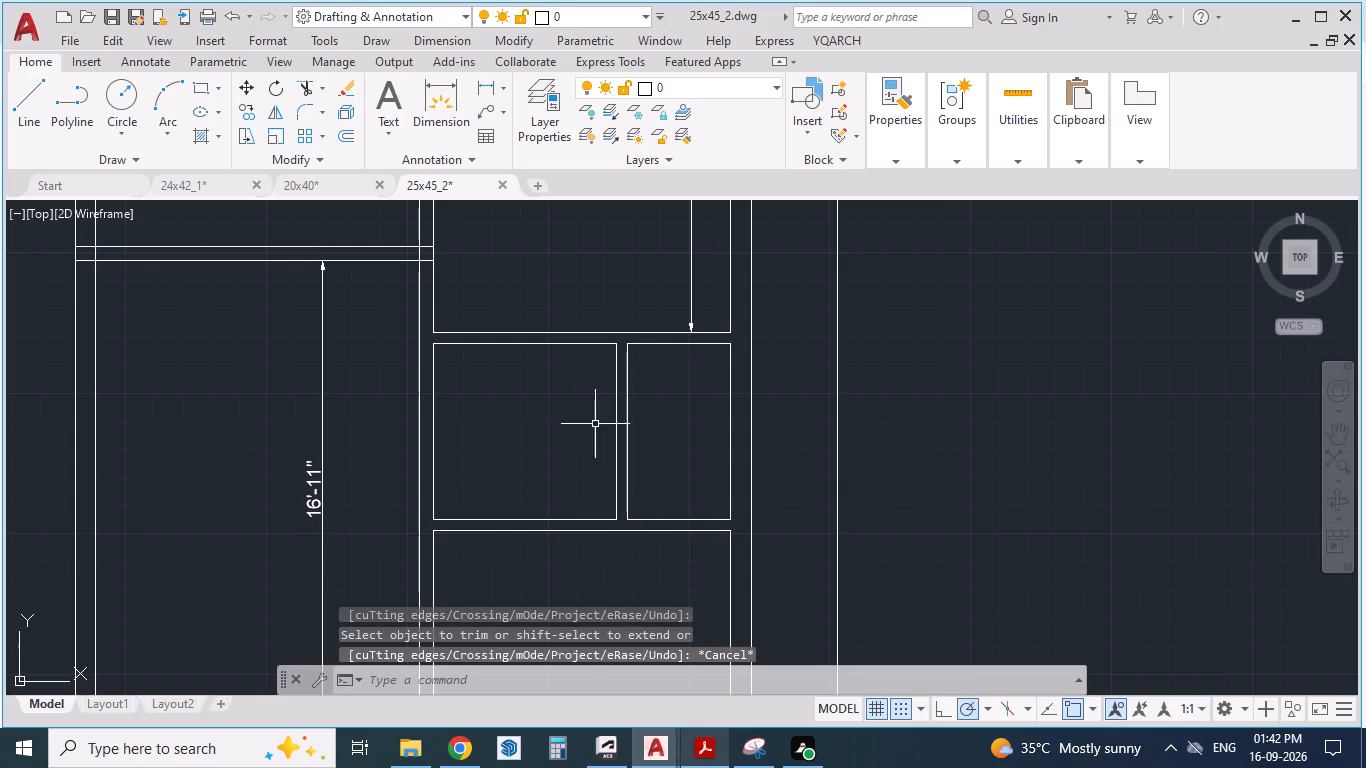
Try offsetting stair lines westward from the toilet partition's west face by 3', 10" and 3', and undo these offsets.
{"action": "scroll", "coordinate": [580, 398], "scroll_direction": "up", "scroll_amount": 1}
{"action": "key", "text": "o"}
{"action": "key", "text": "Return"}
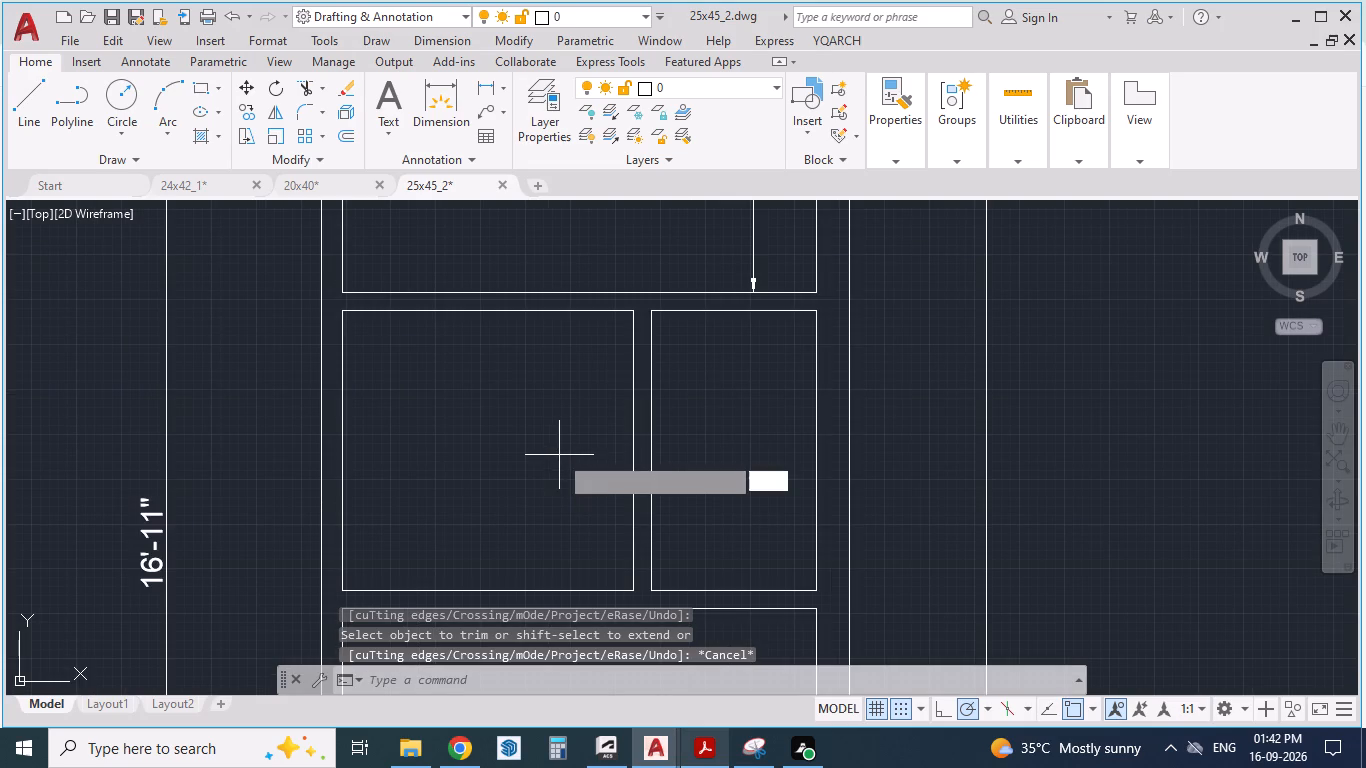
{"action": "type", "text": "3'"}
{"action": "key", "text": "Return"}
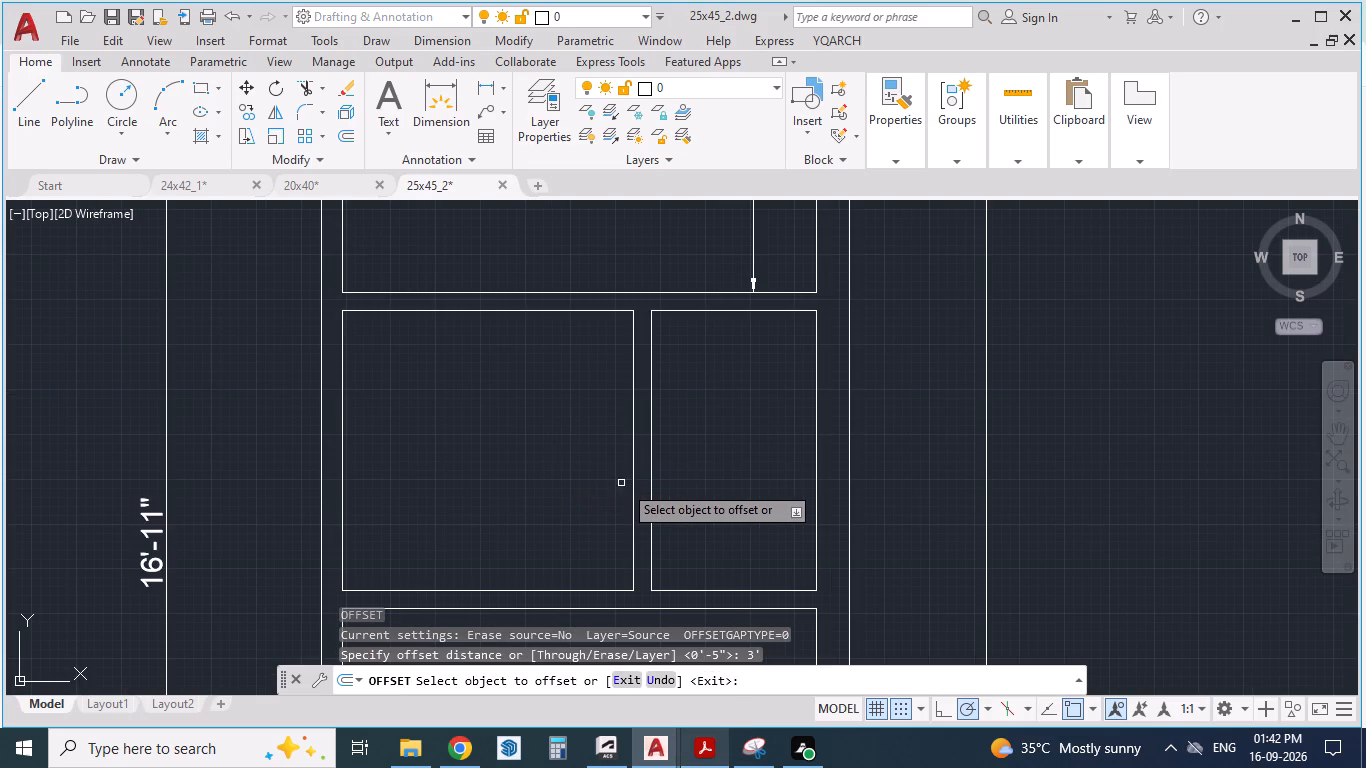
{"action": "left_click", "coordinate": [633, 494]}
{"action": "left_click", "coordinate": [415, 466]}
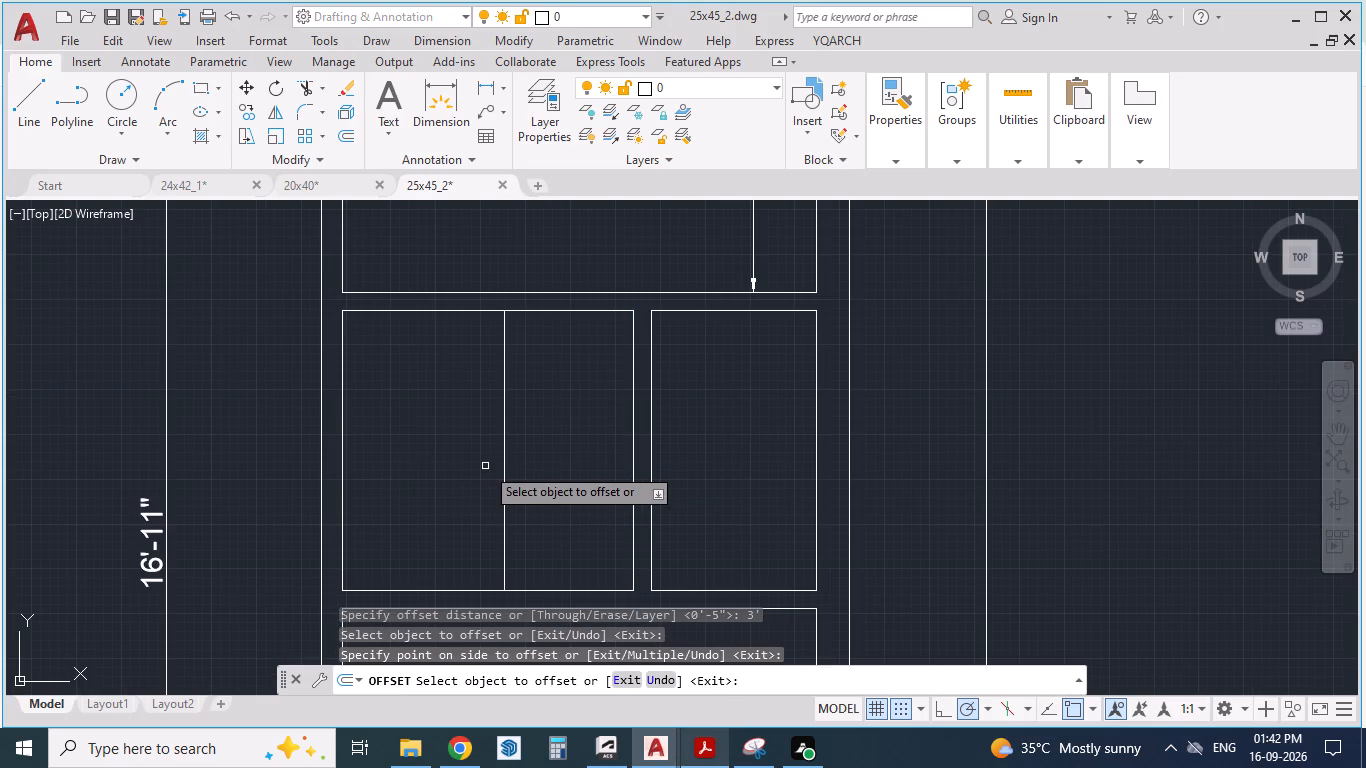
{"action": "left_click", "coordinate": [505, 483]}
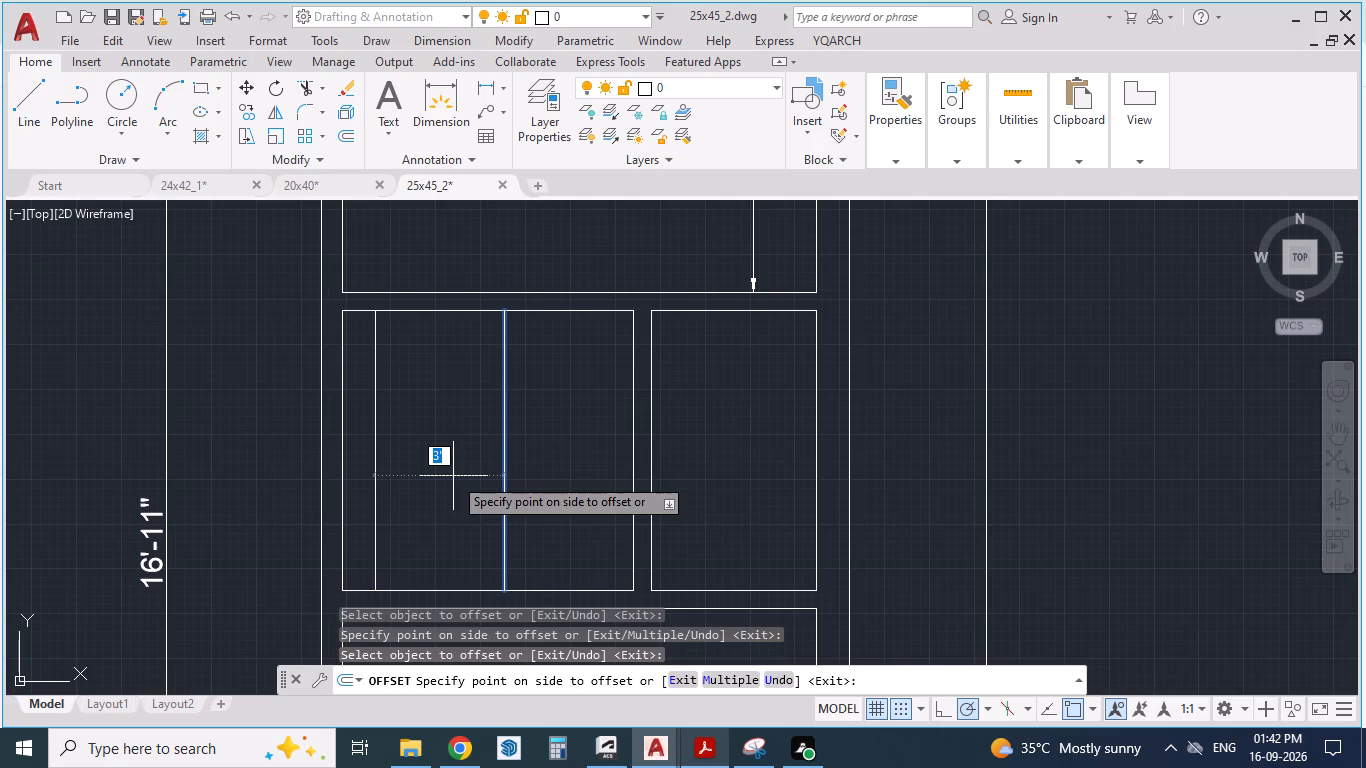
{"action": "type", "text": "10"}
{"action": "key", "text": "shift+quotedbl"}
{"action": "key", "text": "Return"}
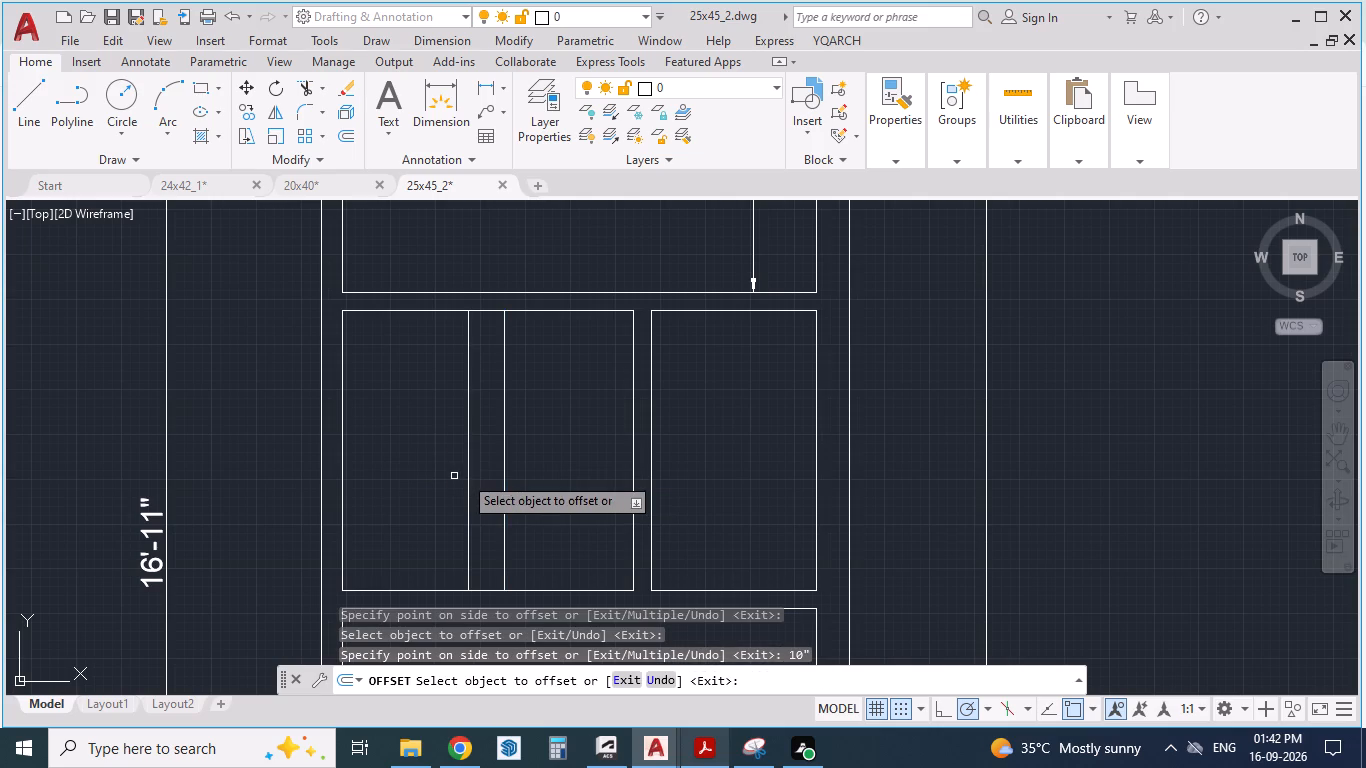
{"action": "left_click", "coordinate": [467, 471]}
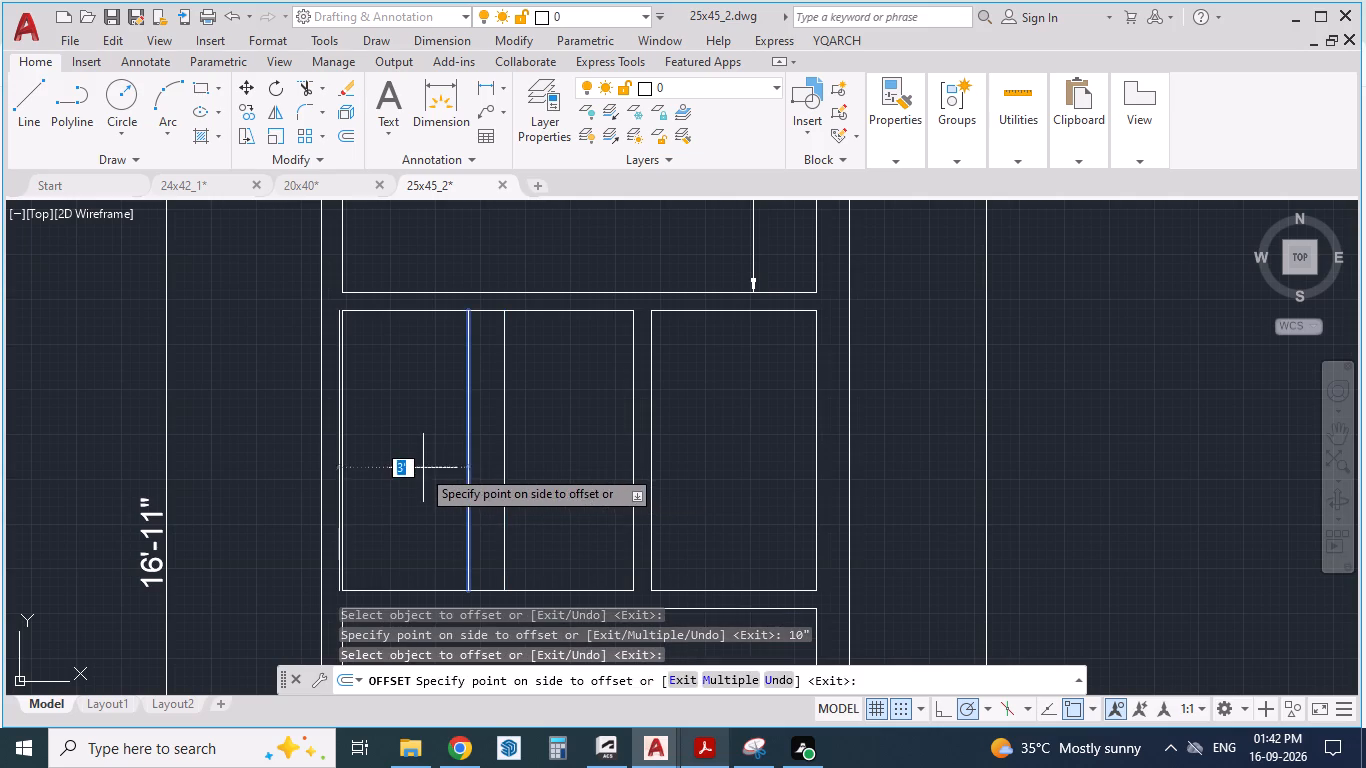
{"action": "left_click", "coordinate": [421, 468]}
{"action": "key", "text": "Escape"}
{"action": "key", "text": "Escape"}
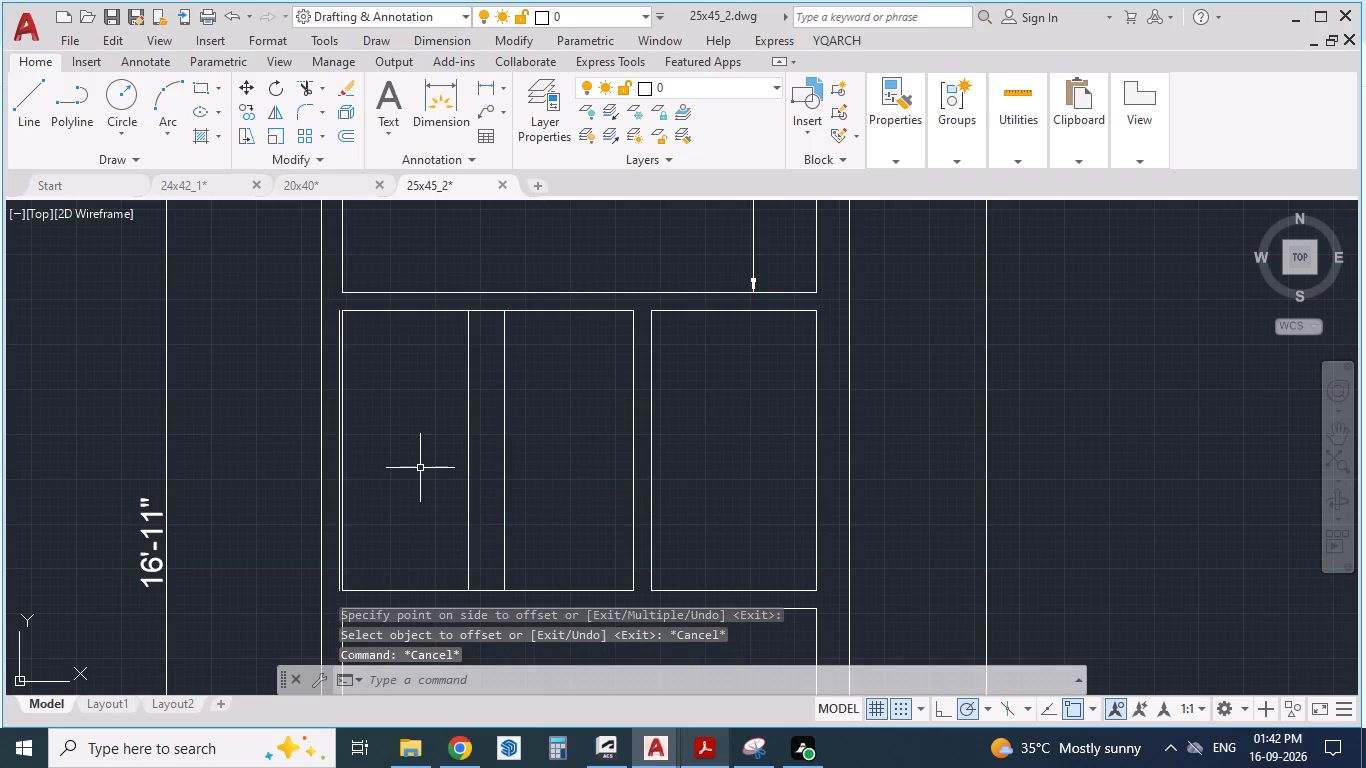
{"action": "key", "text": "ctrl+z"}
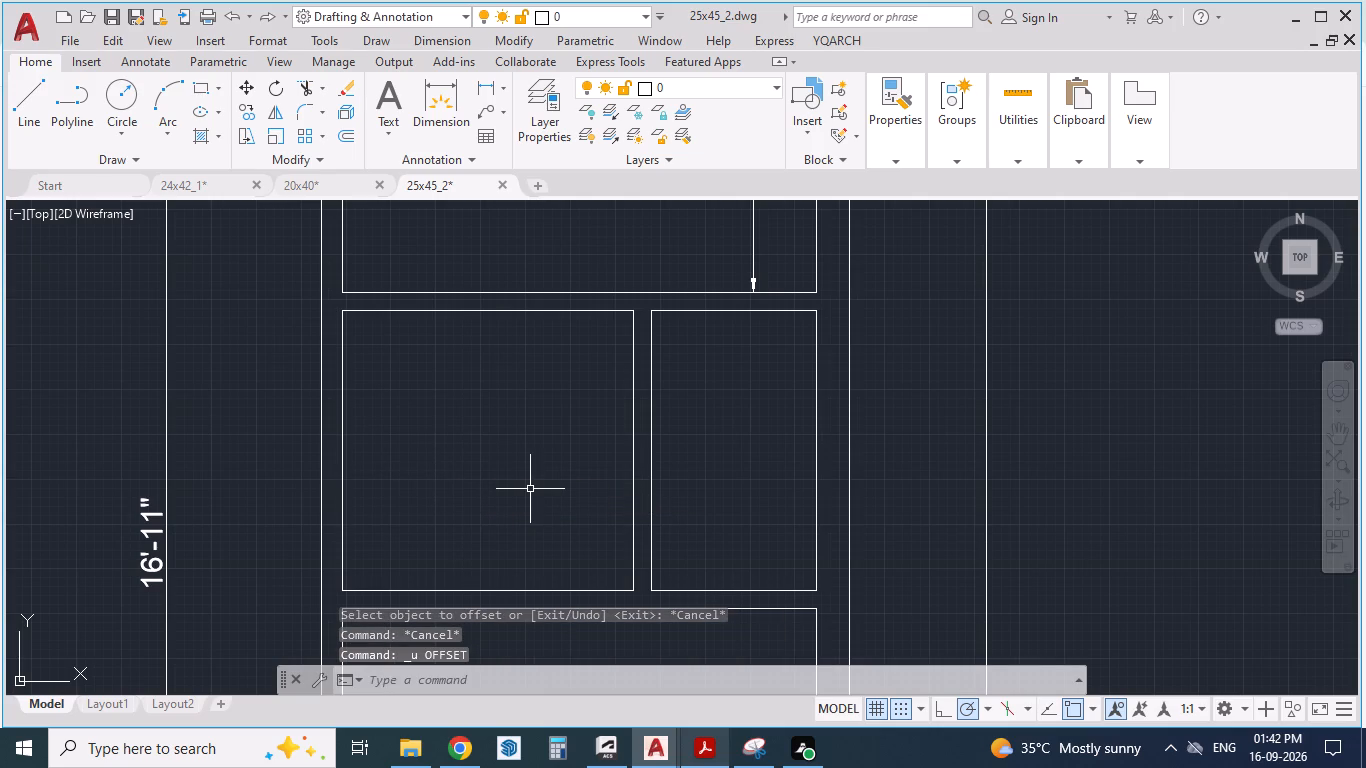
Offset the toilet partition's west face 3' westward to mark where the stair's straight flight starts.
{"action": "key", "text": "o"}
{"action": "key", "text": "Return"}
{"action": "key", "text": "3"}
{"action": "key", "text": "apostrophe"}
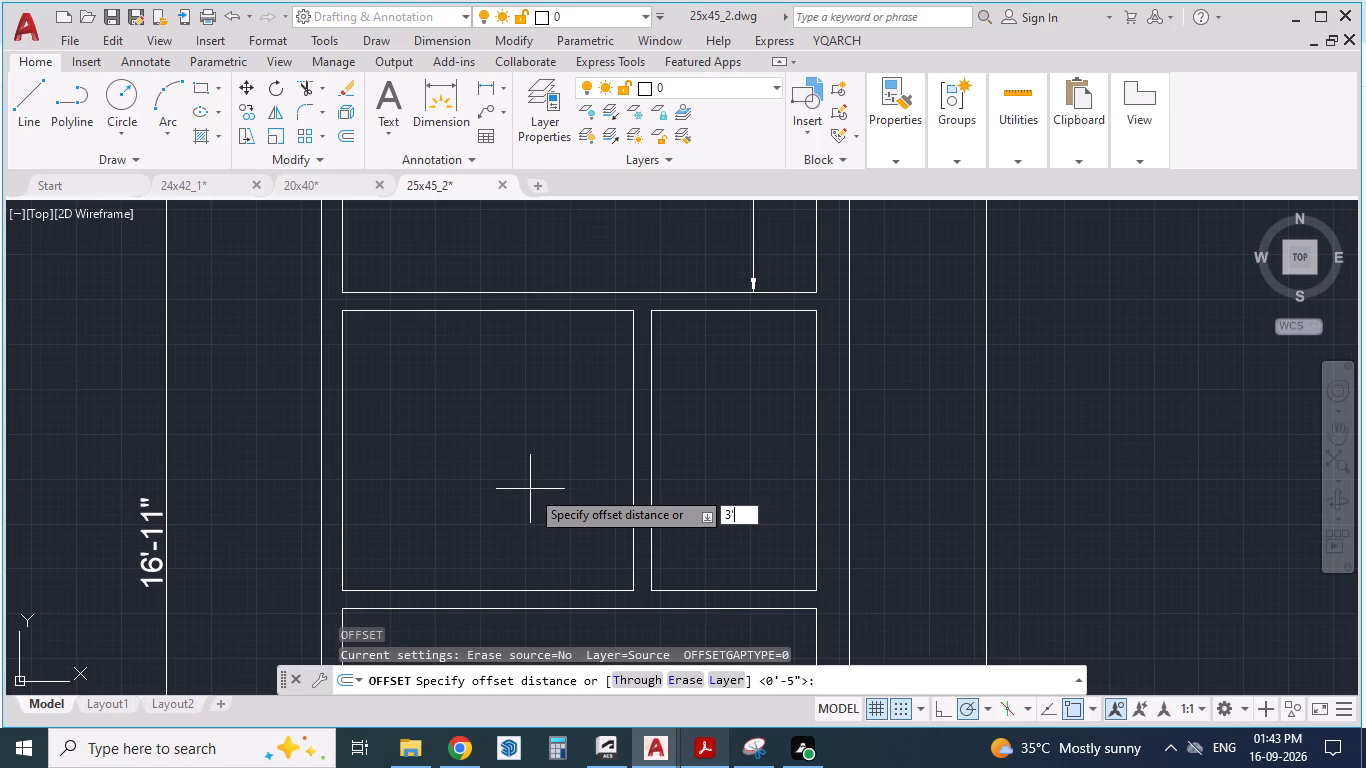
{"action": "key", "text": "Return"}
{"action": "left_click", "coordinate": [632, 500]}
{"action": "left_click", "coordinate": [524, 485]}
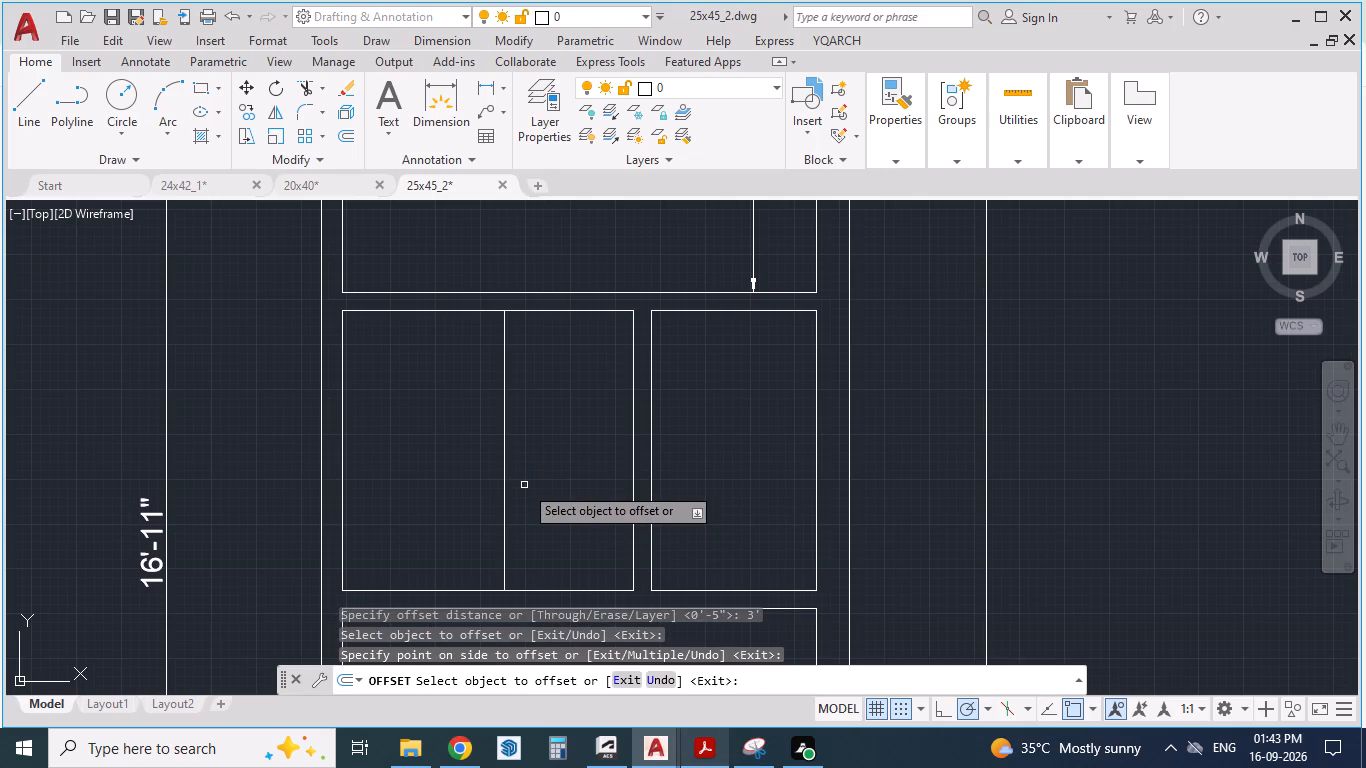
Offset the flight's starting line 10" westward, and offset the resulting line another 10" for the first two tread lines.
{"action": "left_click", "coordinate": [505, 476]}
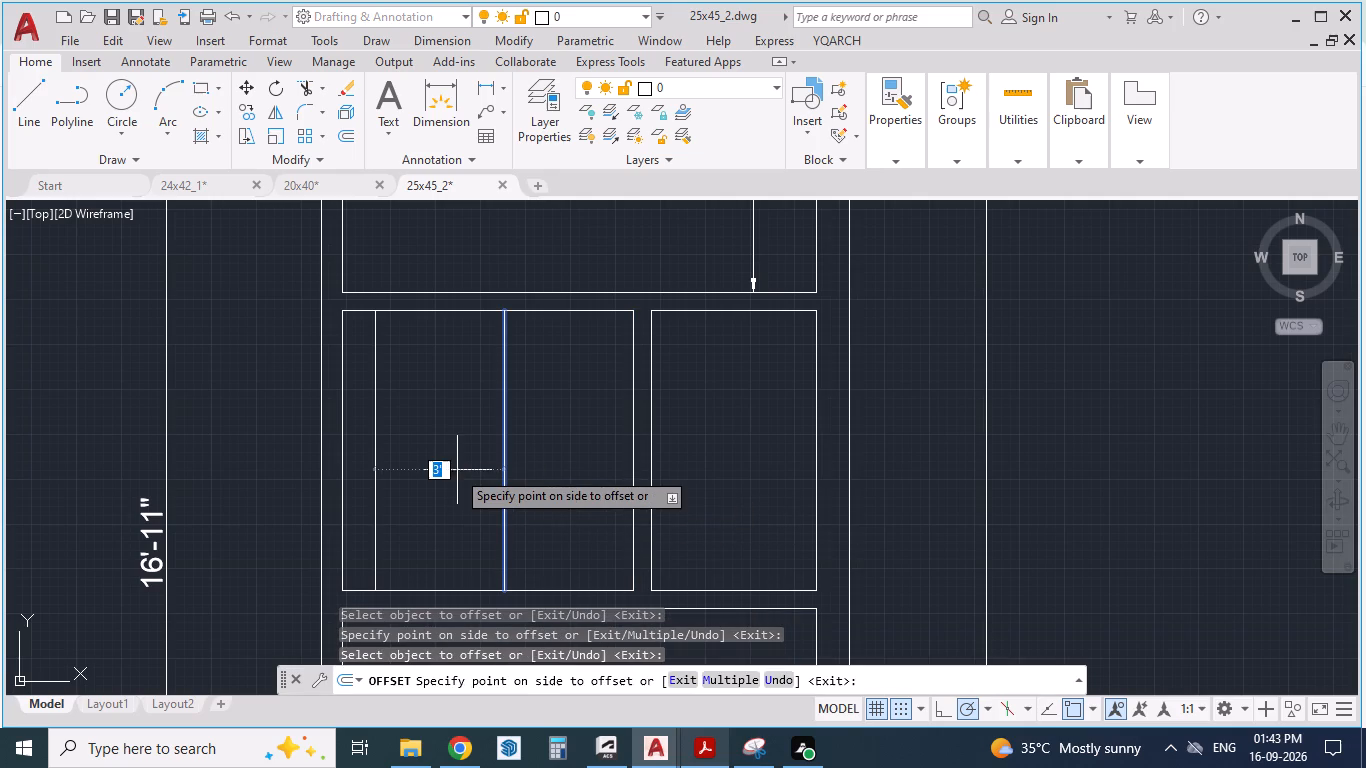
{"action": "type", "text": "10"}
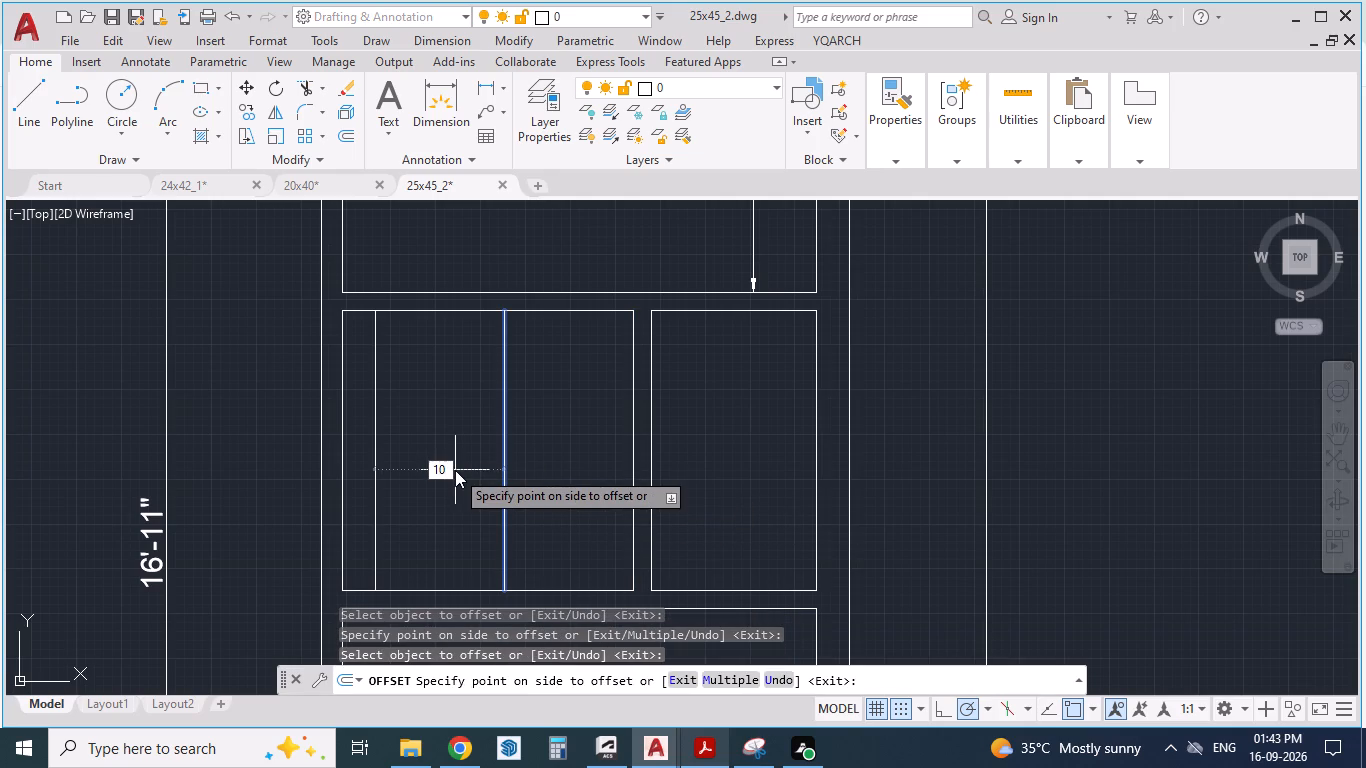
{"action": "key", "text": "shift+Return"}
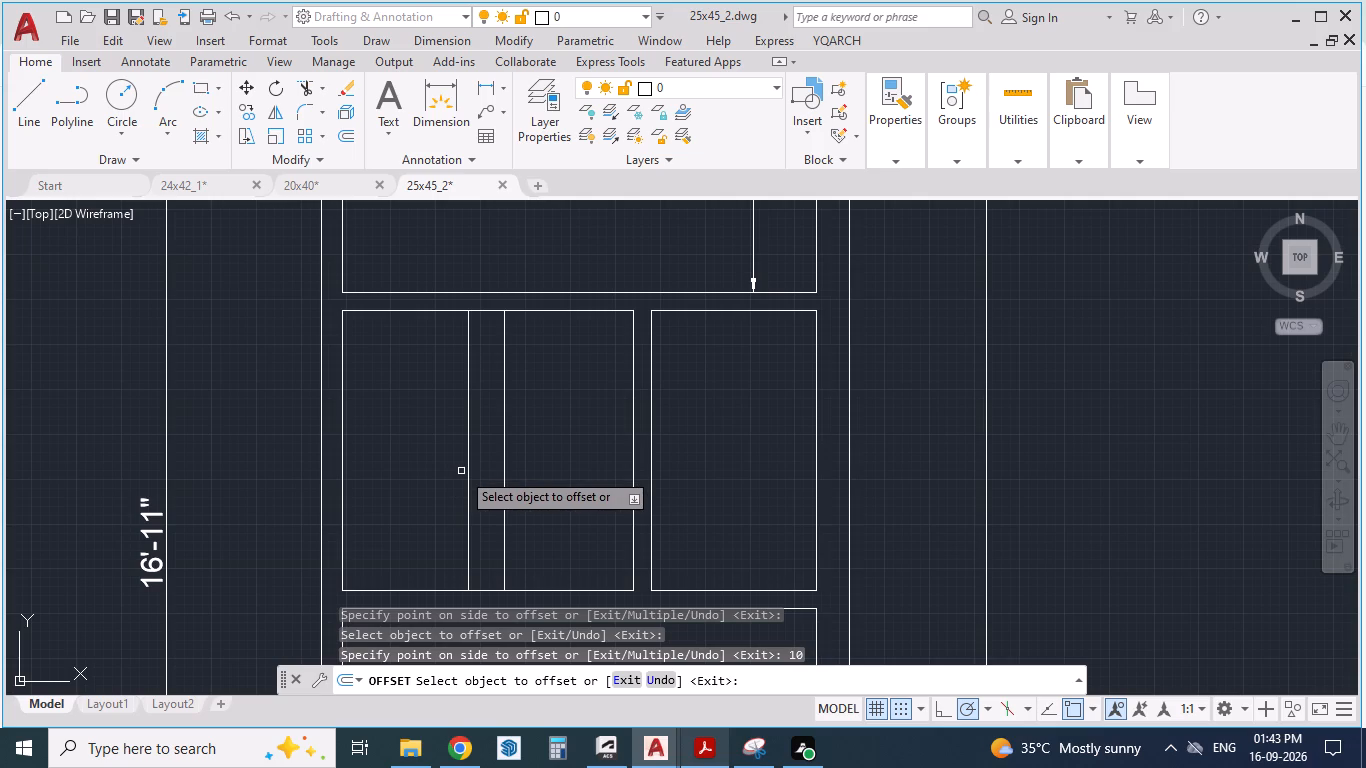
{"action": "left_click", "coordinate": [470, 481]}
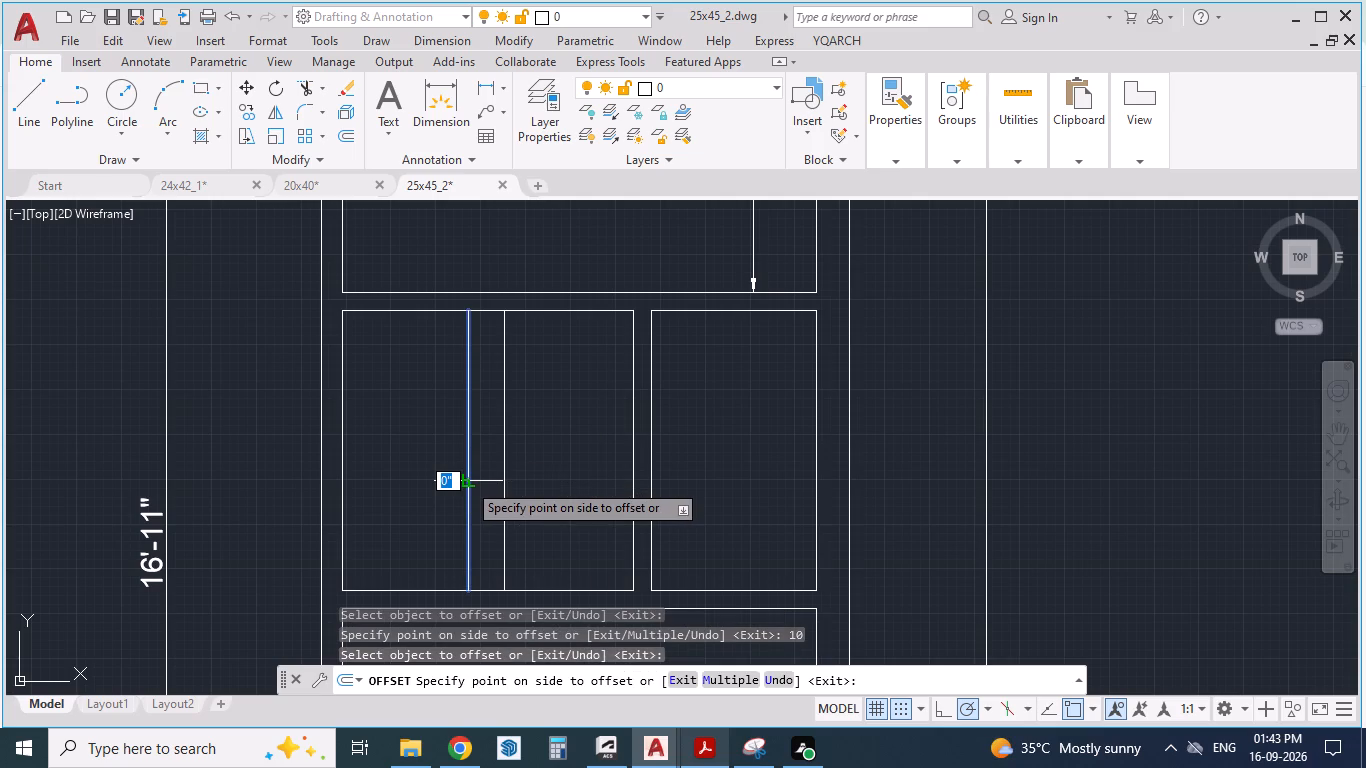
{"action": "type", "text": "10\""}
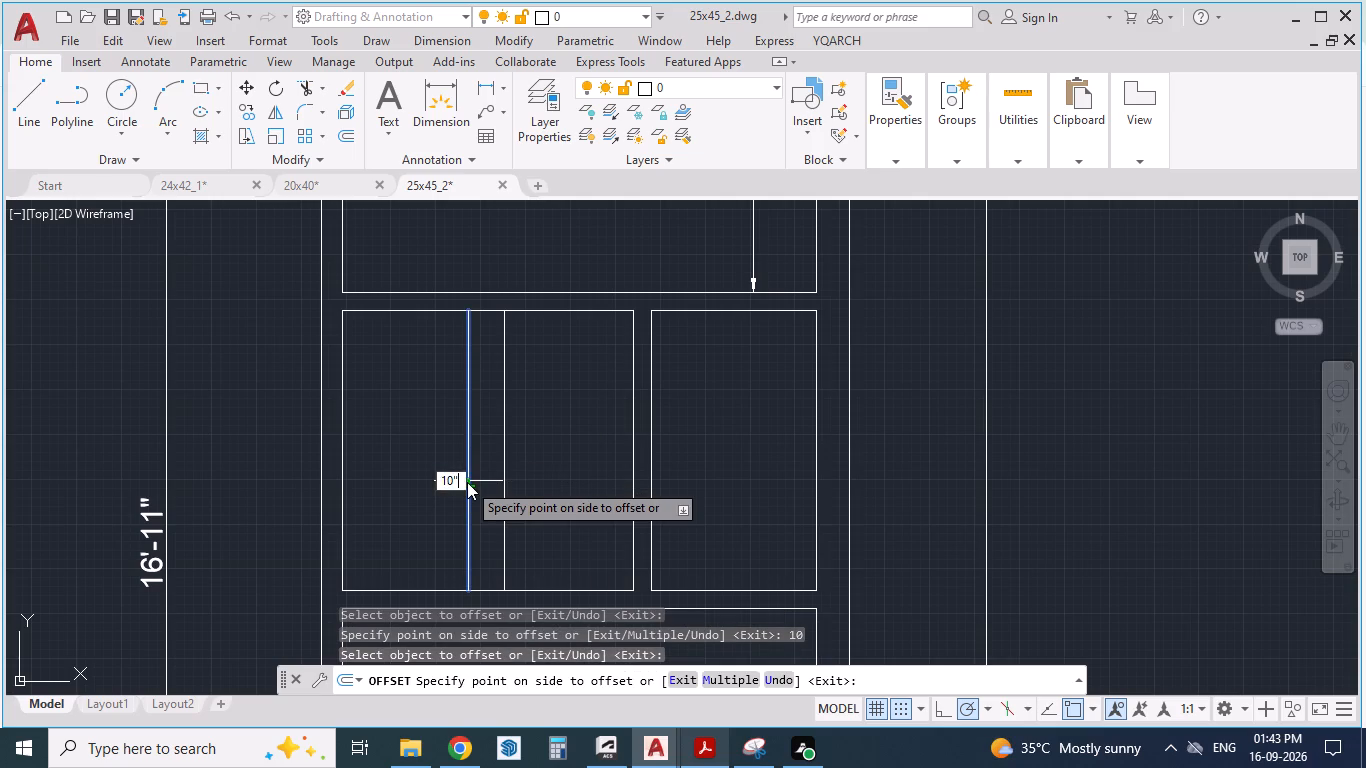
{"action": "key", "text": "Return"}
{"action": "left_click", "coordinate": [467, 482]}
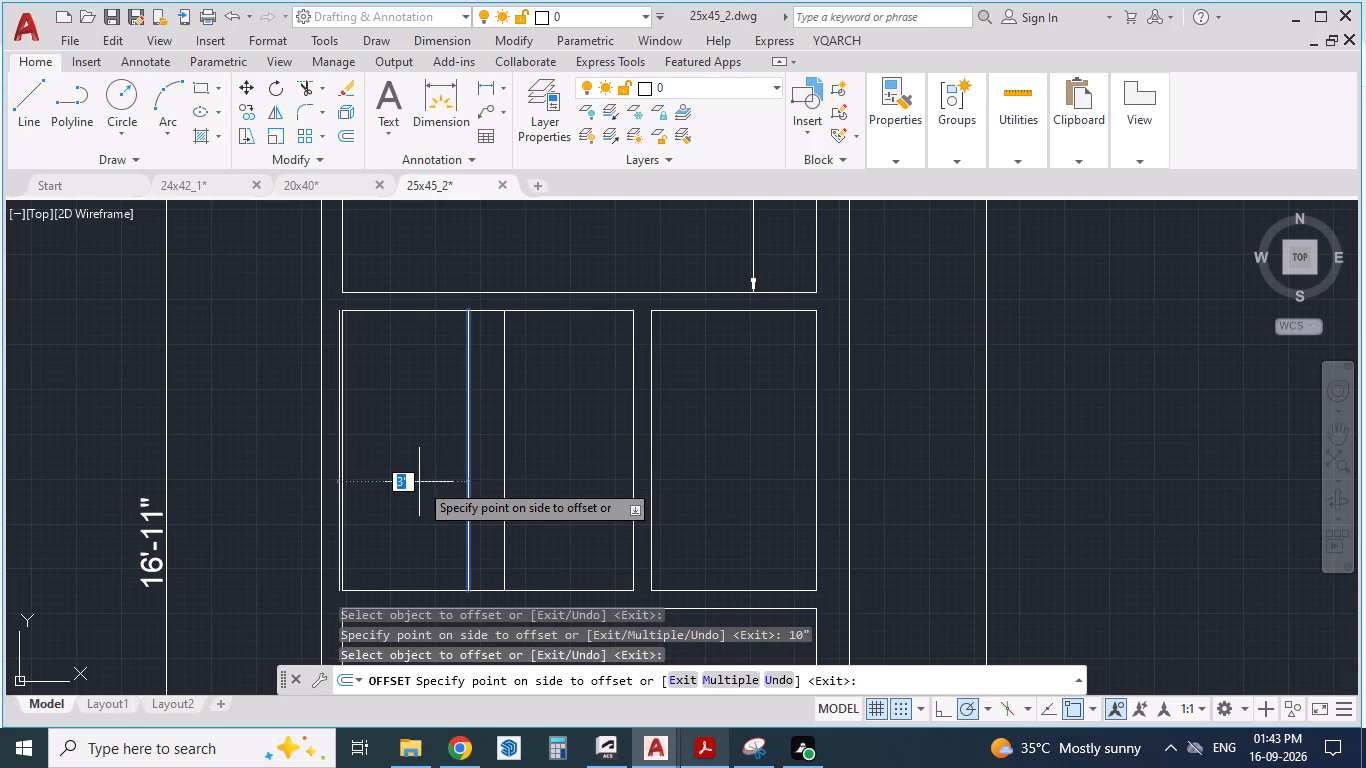
{"action": "key", "text": "1"}
{"action": "type", "text": "0\""}
{"action": "key", "text": "Return"}
{"action": "left_click", "coordinate": [419, 482]}
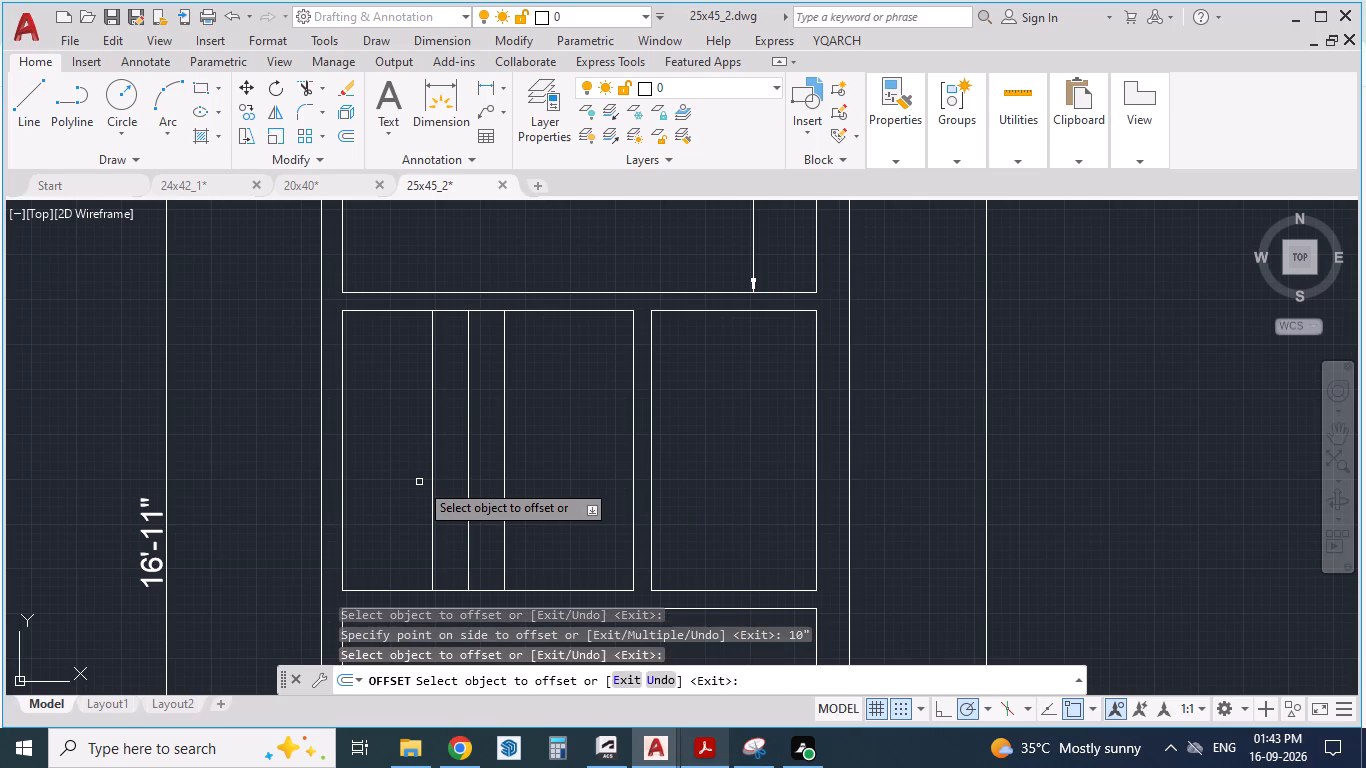
Offset two more stair tread lines westward at 10" spacing, continuing the flight toward the central wall.
{"action": "left_click", "coordinate": [434, 479]}
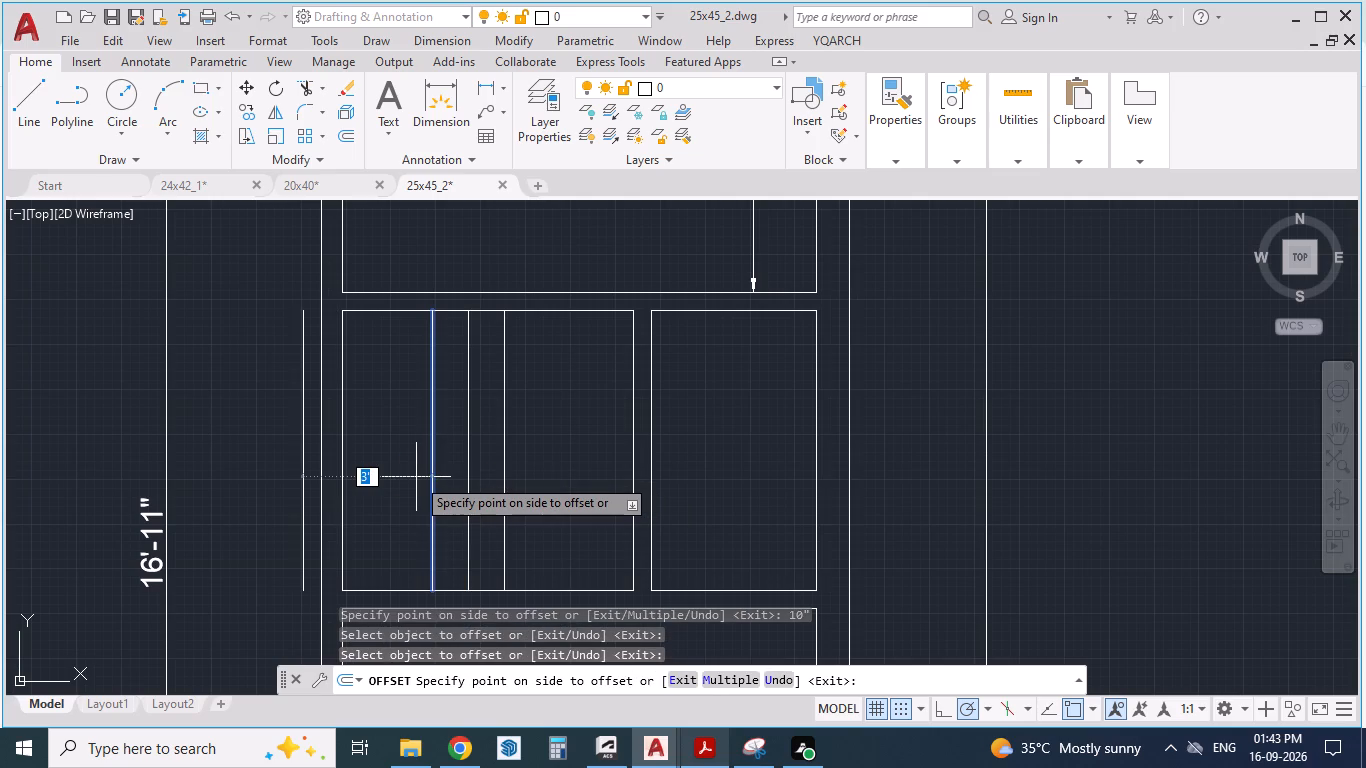
{"action": "type", "text": "10\""}
{"action": "key", "text": "Return"}
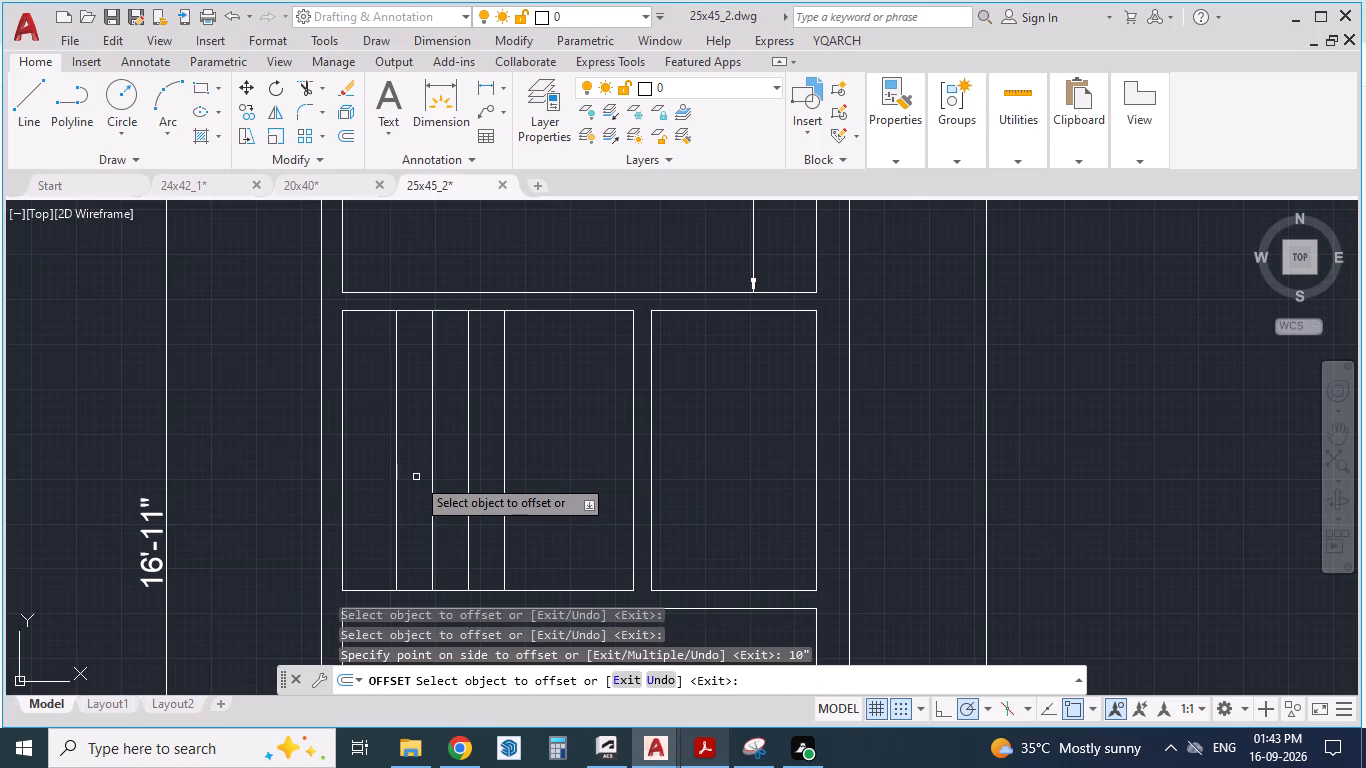
{"action": "left_click", "coordinate": [416, 477]}
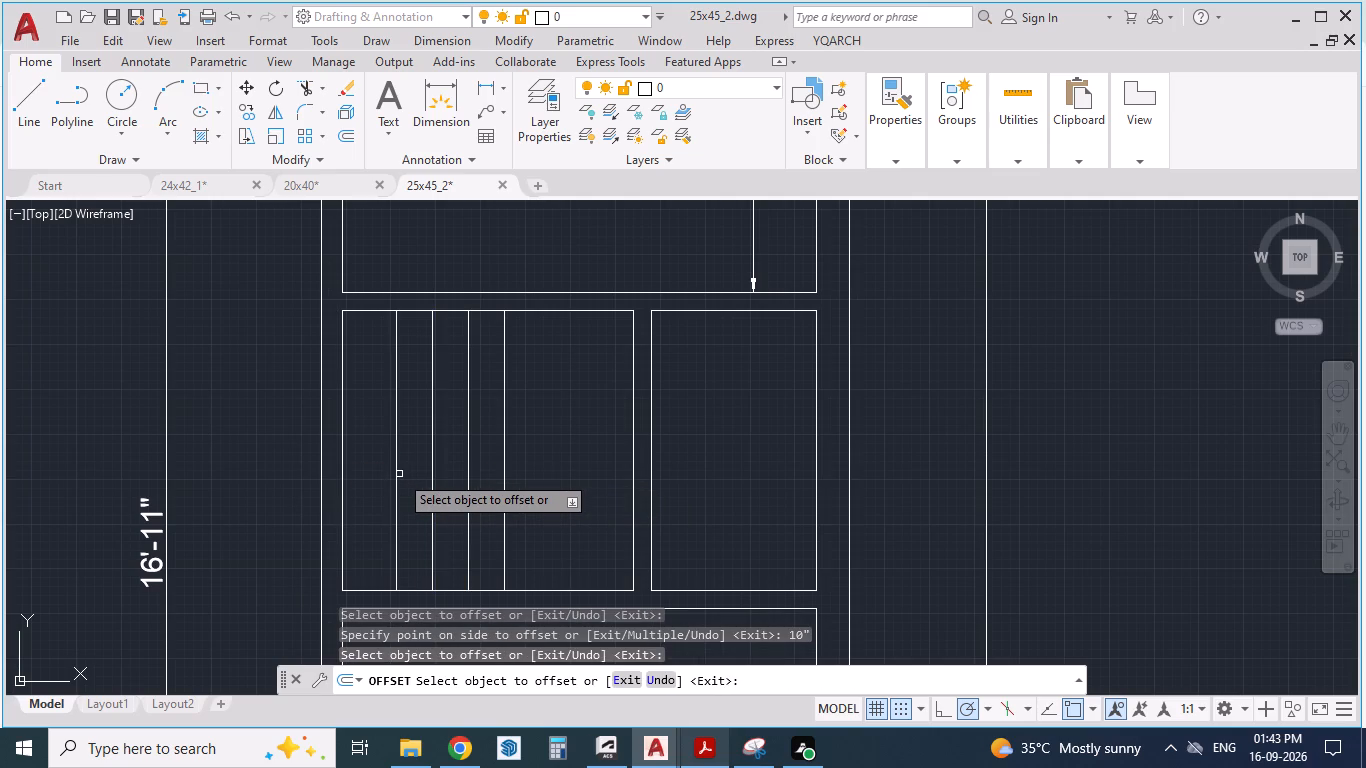
{"action": "left_click", "coordinate": [397, 474]}
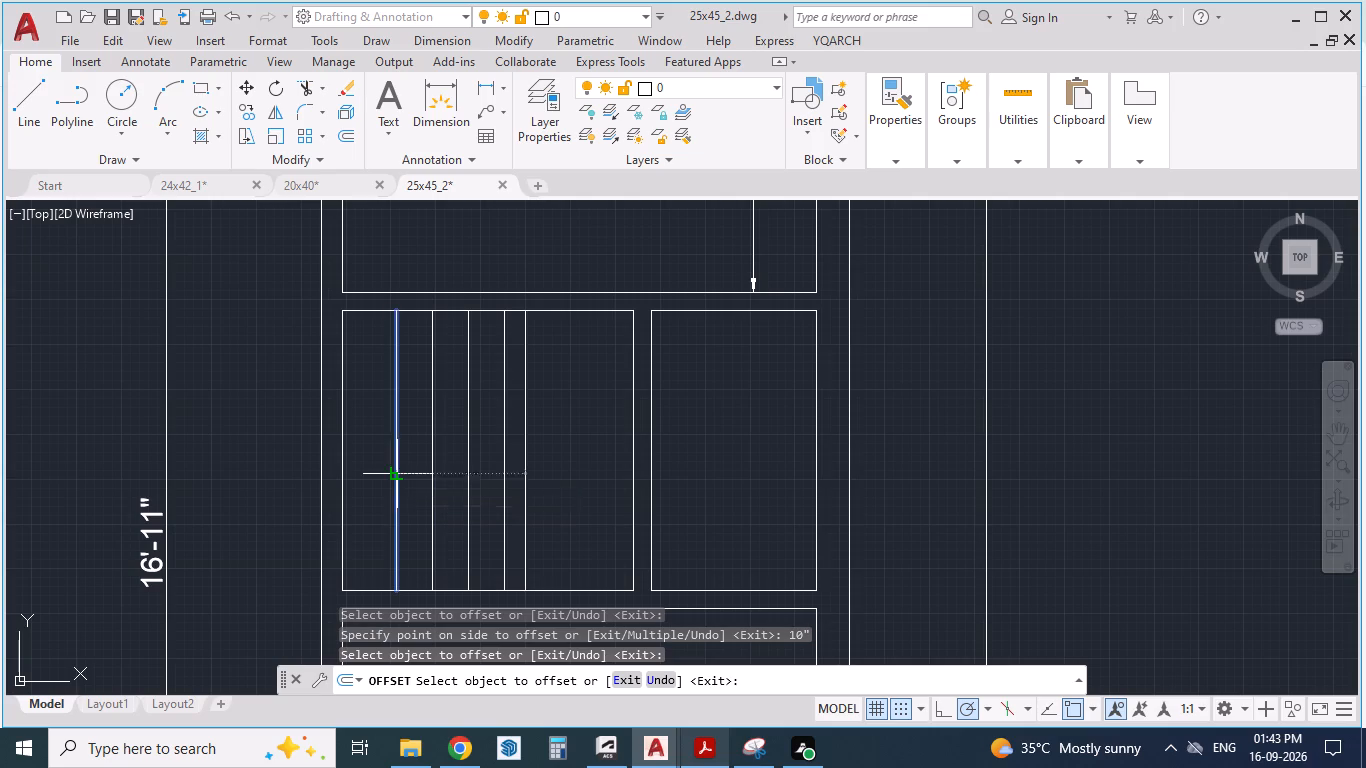
{"action": "type", "text": "10"}
{"action": "key", "text": "shift+quotedbl"}
{"action": "key", "text": "Return"}
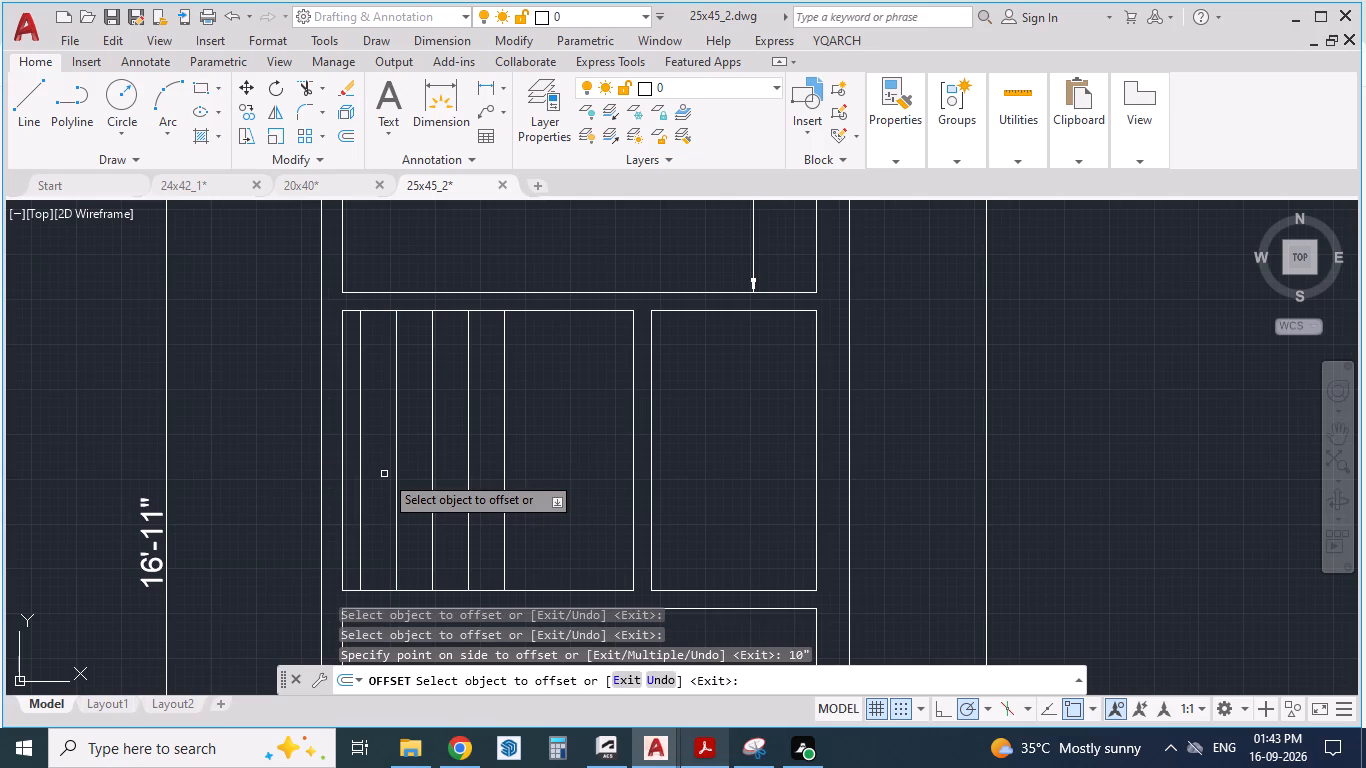
{"action": "key", "text": "Escape"}
{"action": "key", "text": "Escape"}
Compare the drawn tread lines with the staircase in the PDF plan.
{"action": "scroll", "coordinate": [527, 455], "scroll_direction": "down", "scroll_amount": 1}
{"action": "scroll", "coordinate": [430, 453], "scroll_direction": "up", "scroll_amount": 1}
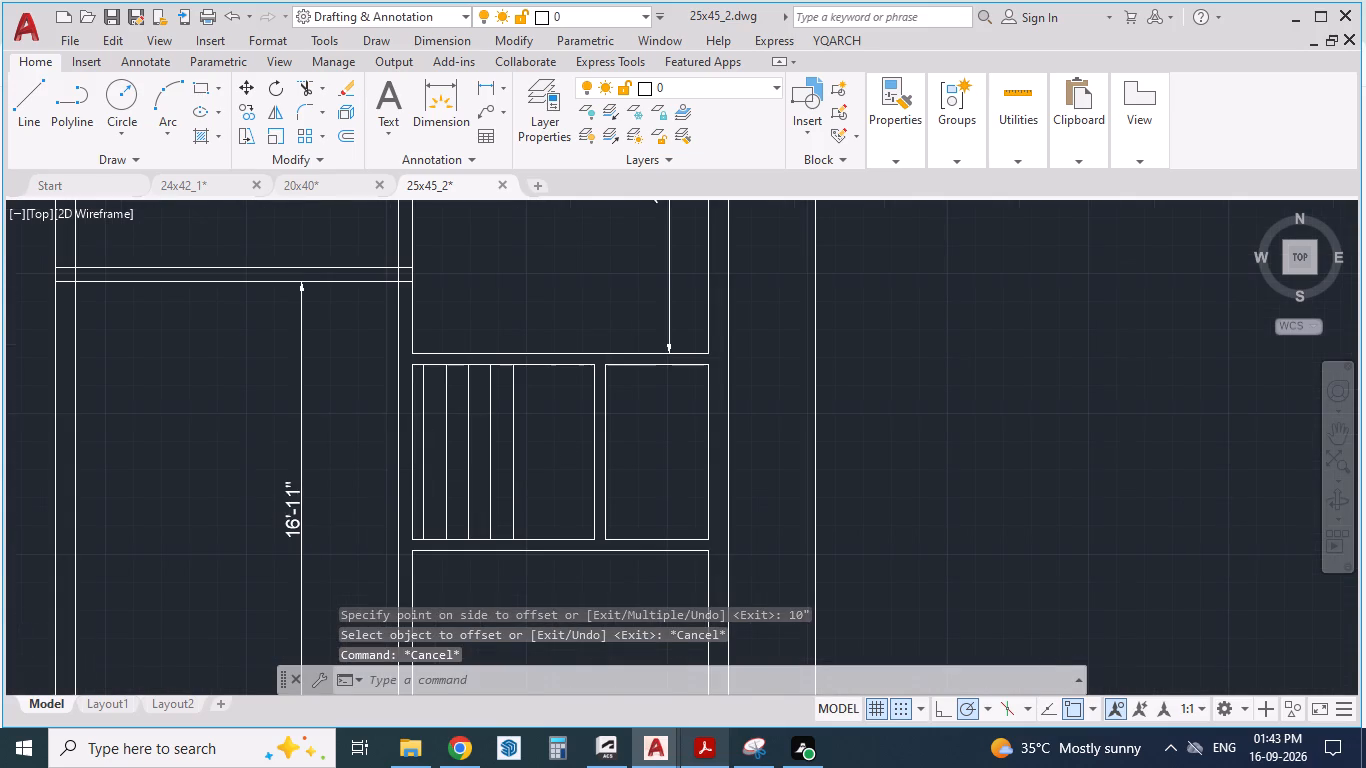
{"action": "left_click", "coordinate": [703, 737]}
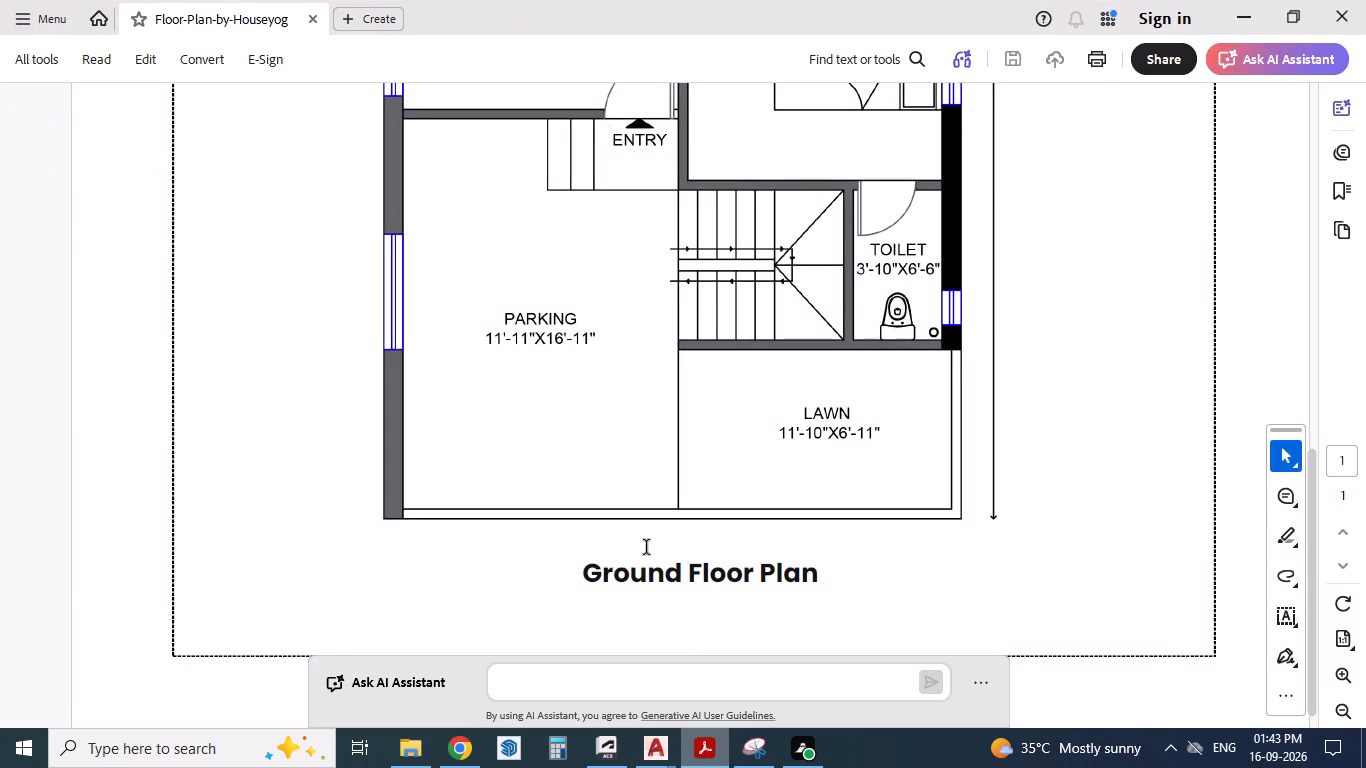
{"action": "left_click", "coordinate": [707, 749]}
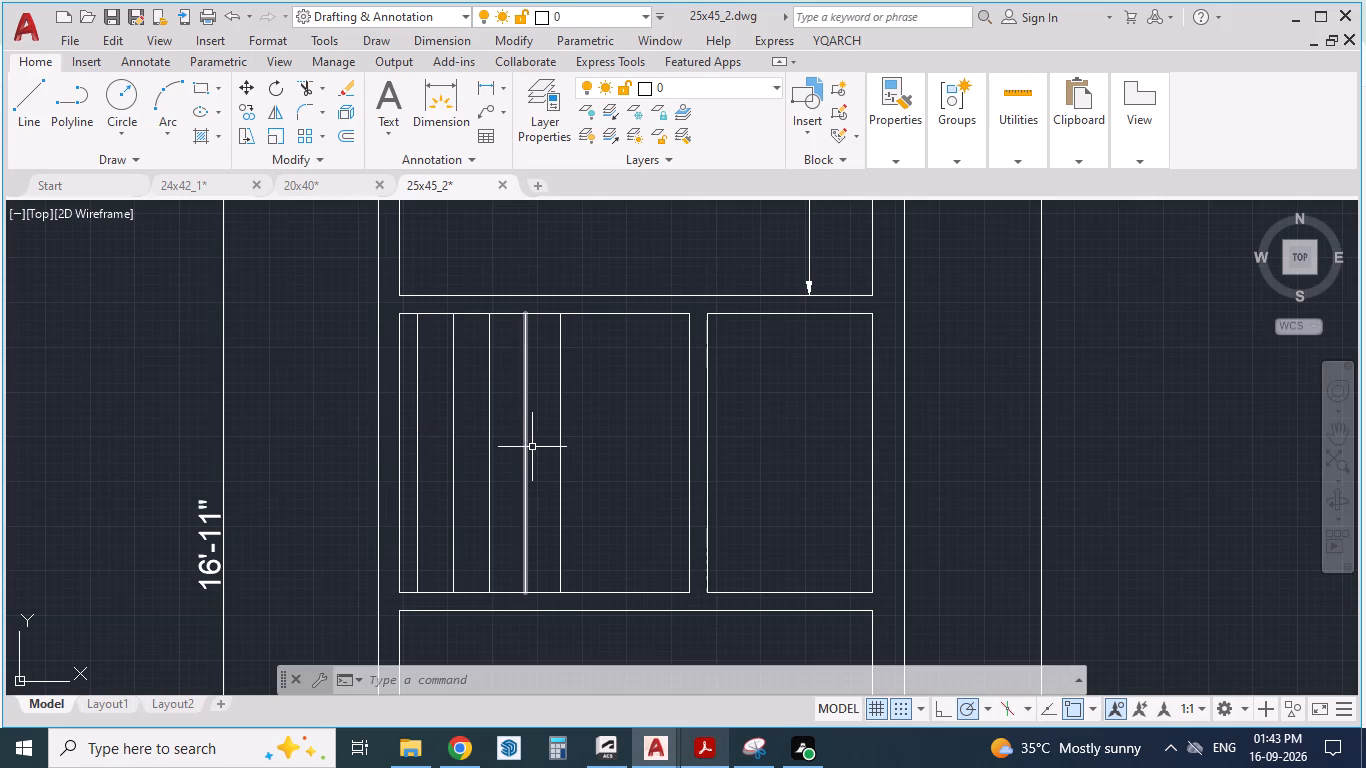
{"action": "scroll", "coordinate": [546, 462], "scroll_direction": "up", "scroll_amount": 1}
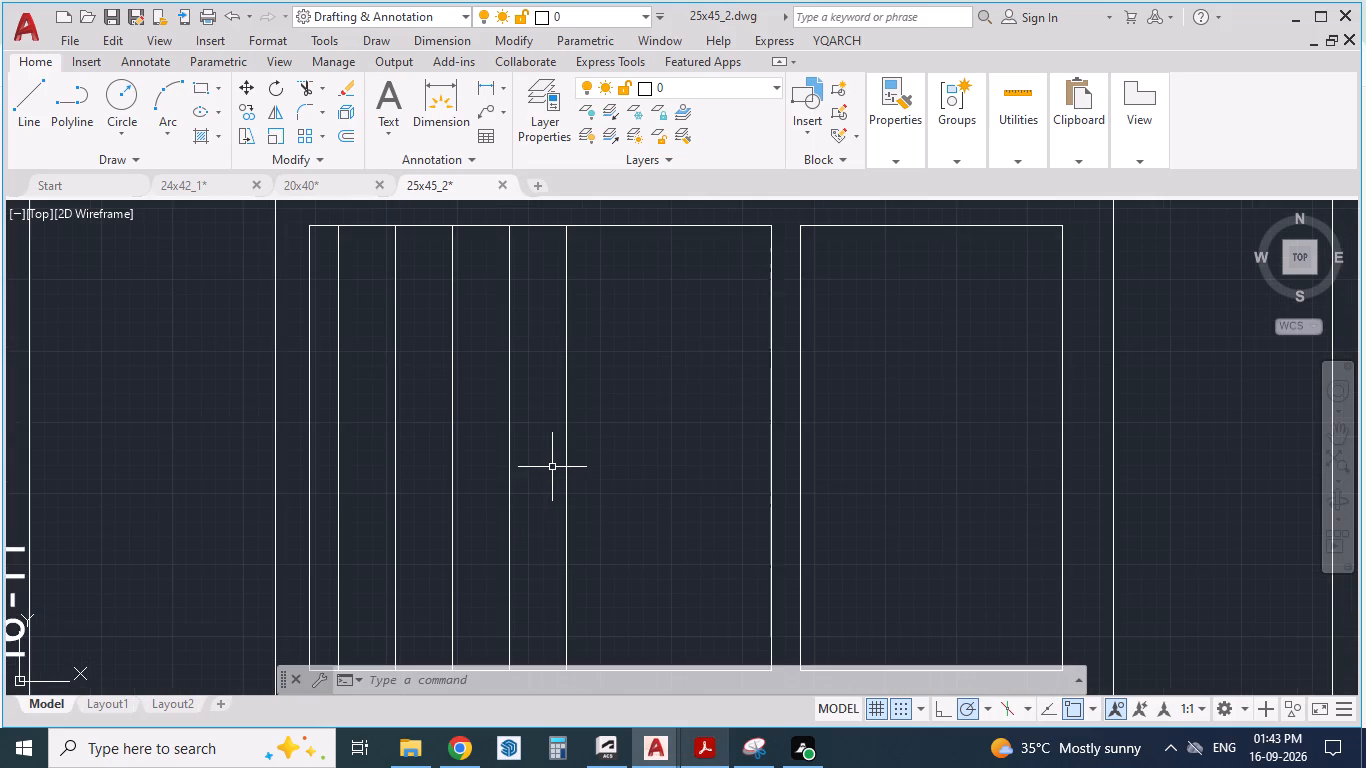
{"action": "scroll", "coordinate": [556, 467], "scroll_direction": "down", "scroll_amount": 1}
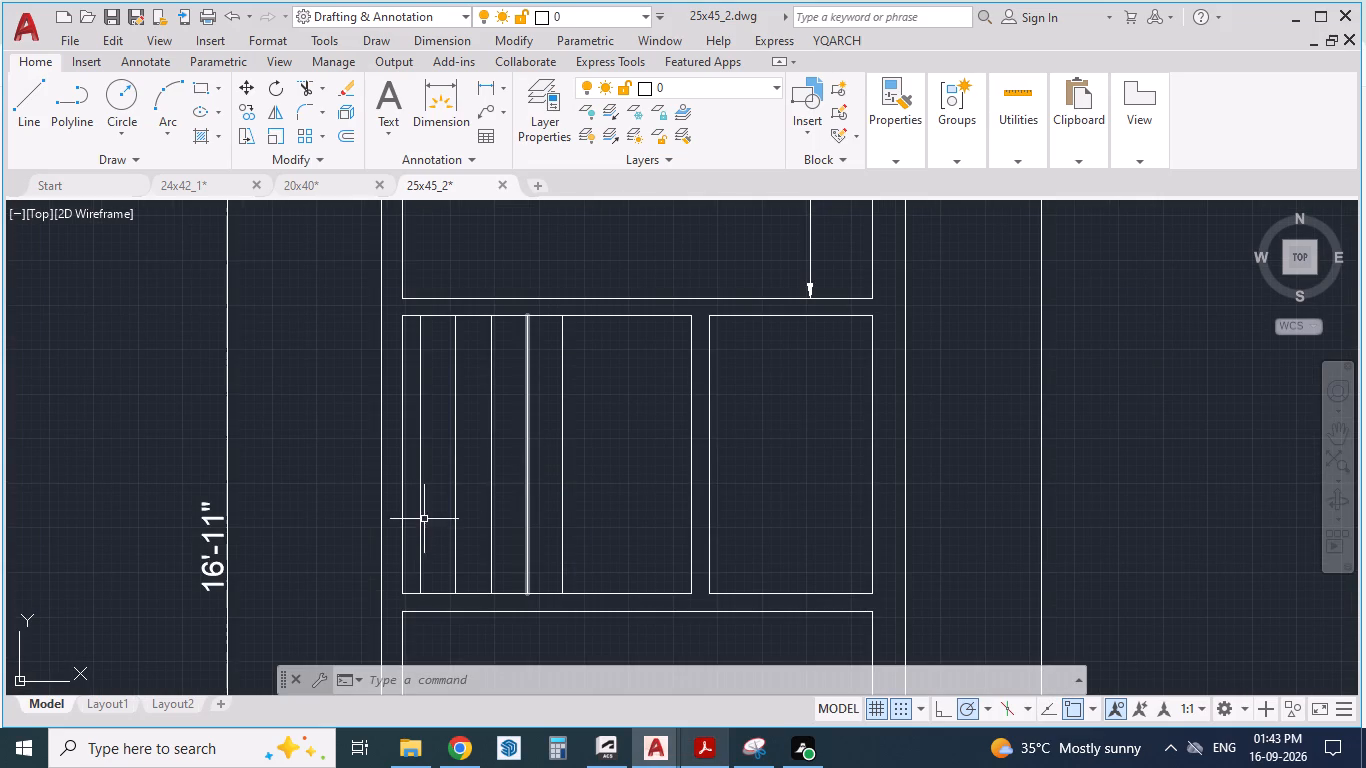
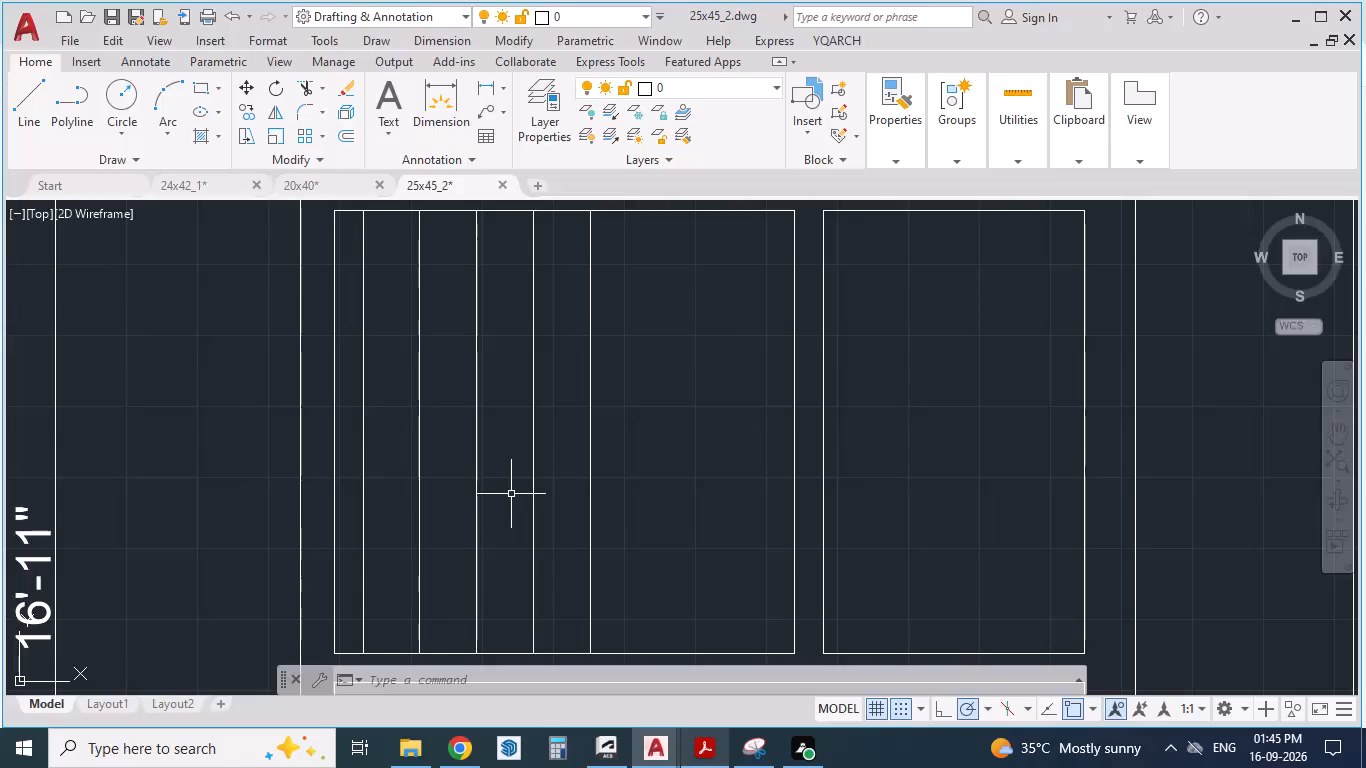
Erase the four 10" tread lines west of the flight's starting line in the stair area.
{"action": "key", "text": "Escape"}
{"action": "scroll", "coordinate": [549, 429], "scroll_direction": "down", "scroll_amount": 1}
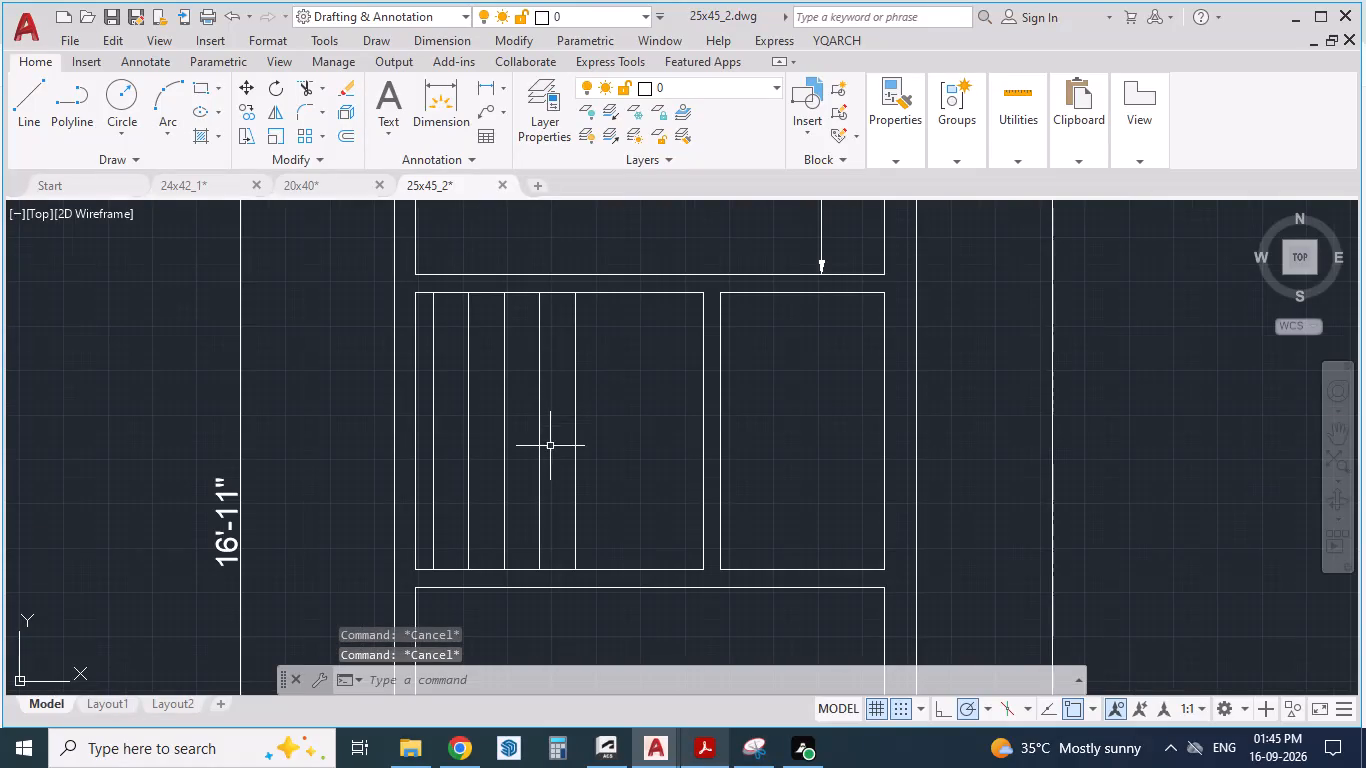
{"action": "left_click", "coordinate": [551, 444]}
{"action": "left_click", "coordinate": [424, 441]}
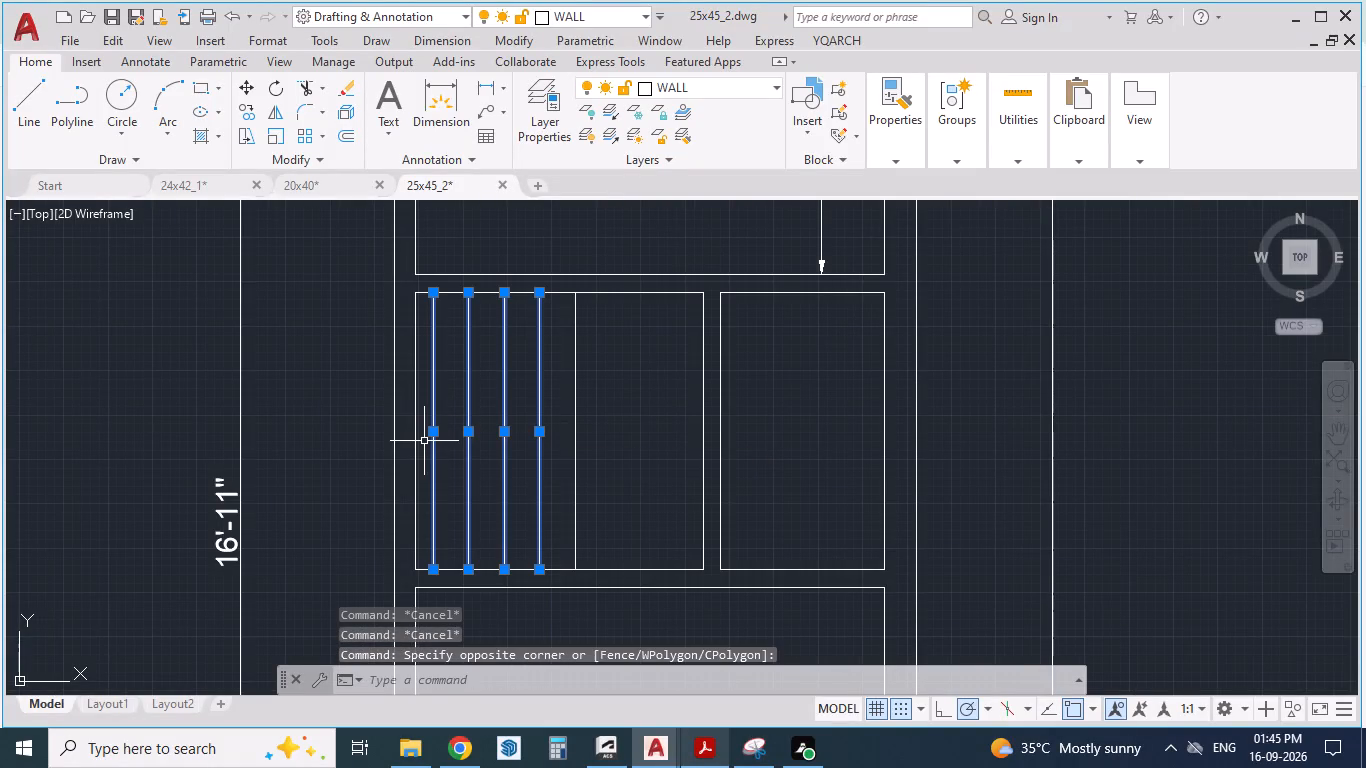
{"action": "key", "text": "Delete"}
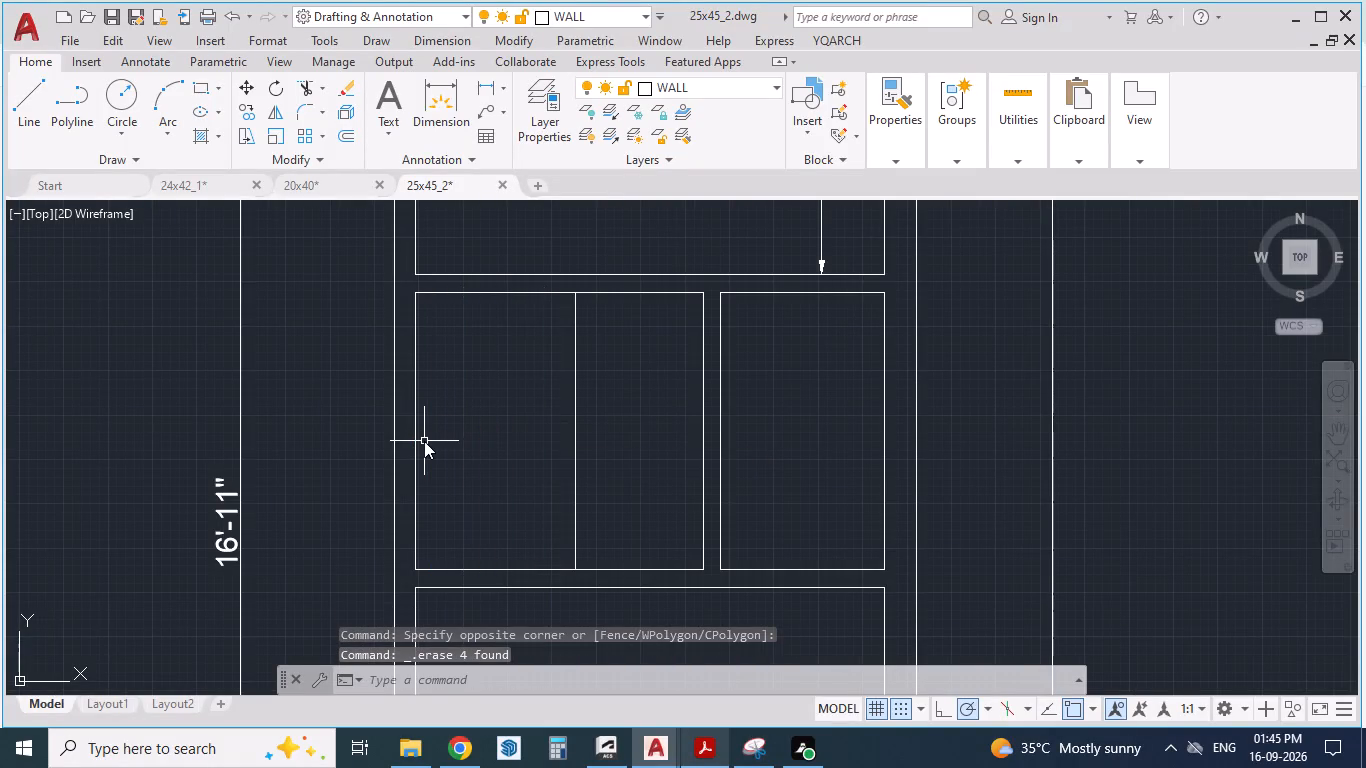
Measure from the stair area's west edge to the flight's starting line with an aligned dimension, and erase that dimension.
{"action": "type", "text": "DA"}
{"action": "key", "text": "Return"}
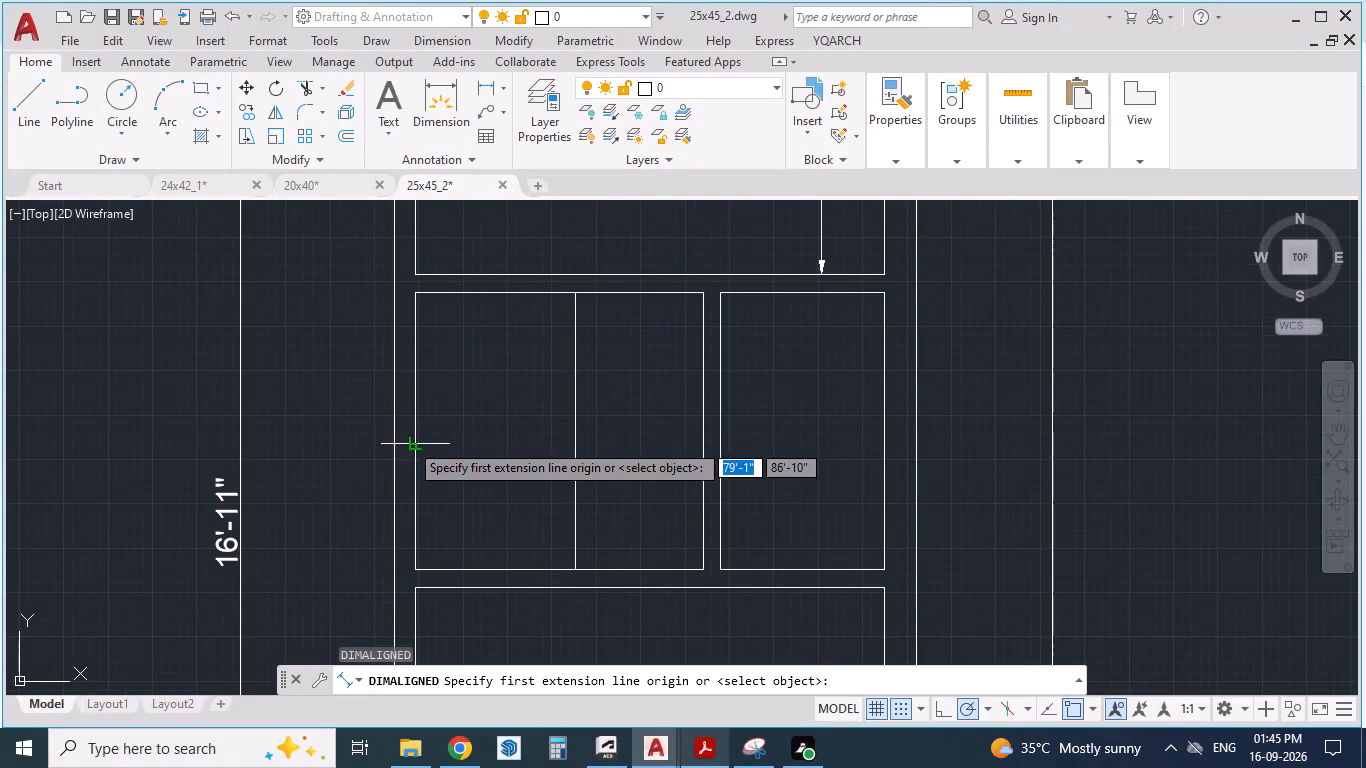
{"action": "left_click", "coordinate": [412, 444]}
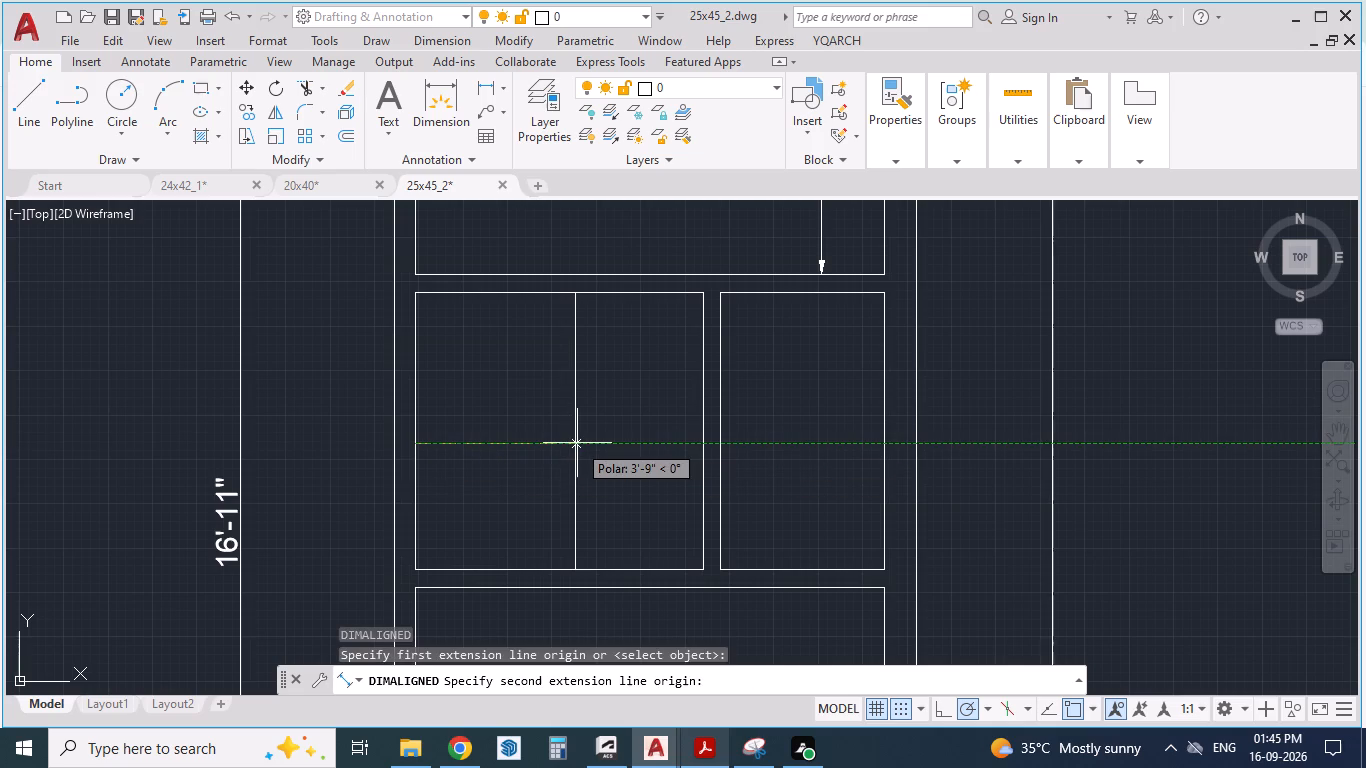
{"action": "left_click", "coordinate": [577, 443]}
{"action": "left_click", "coordinate": [563, 398]}
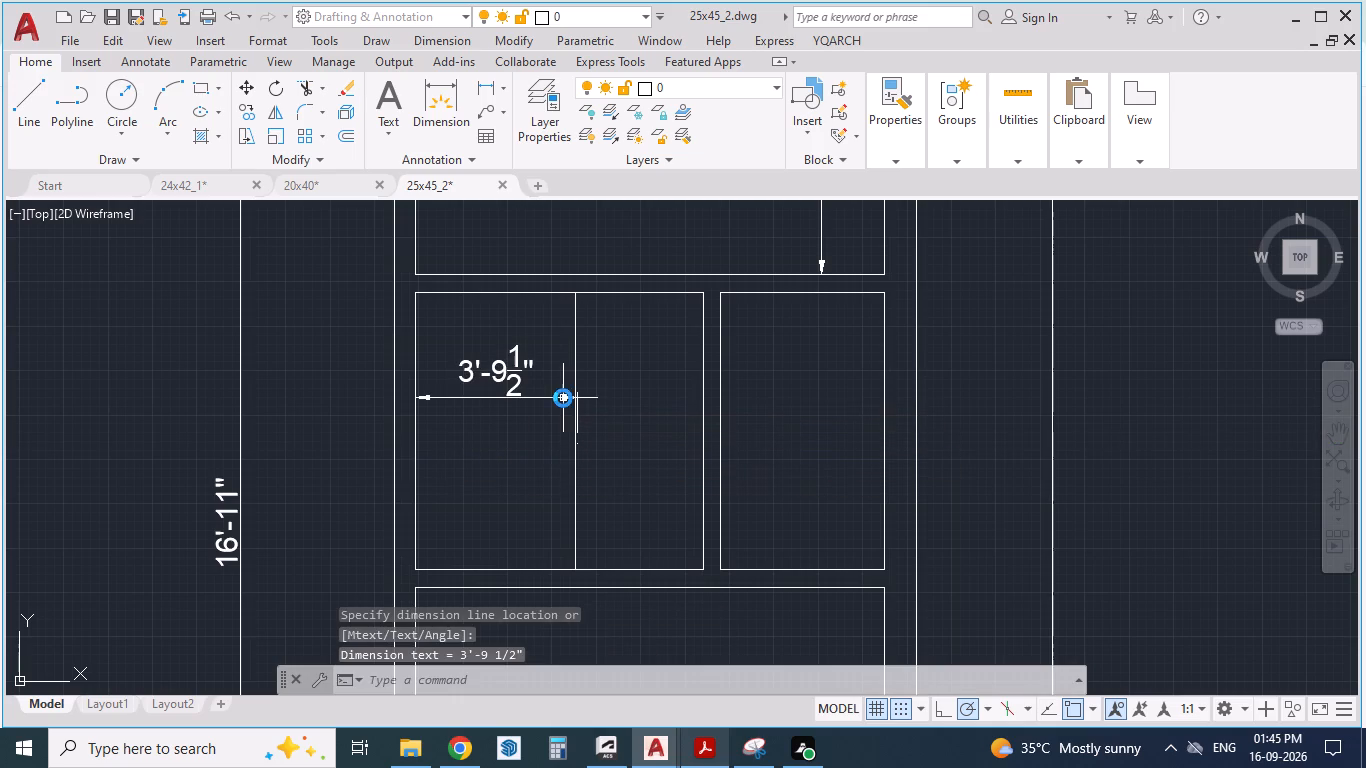
{"action": "key", "text": "Escape"}
{"action": "key", "text": "Escape"}
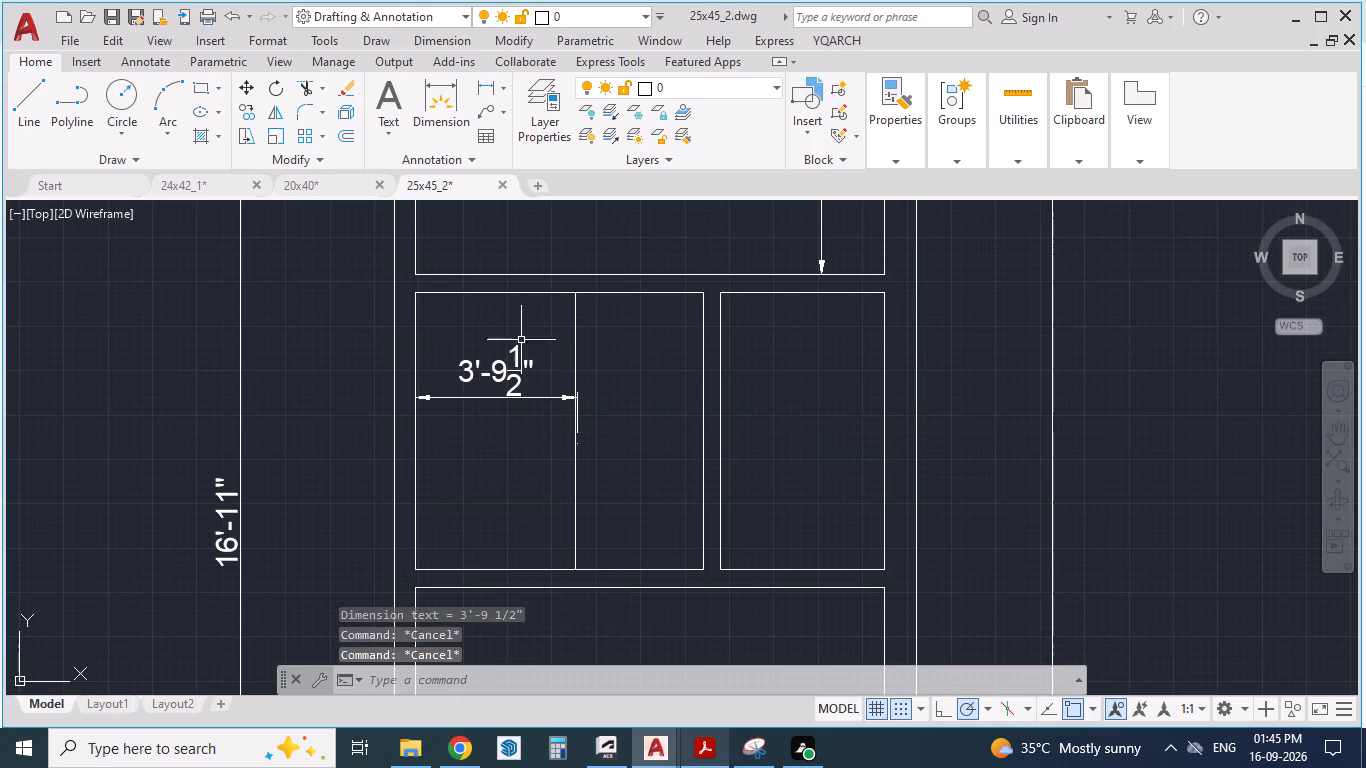
{"action": "left_click", "coordinate": [520, 334]}
{"action": "left_click", "coordinate": [501, 420]}
{"action": "key", "text": "Delete"}
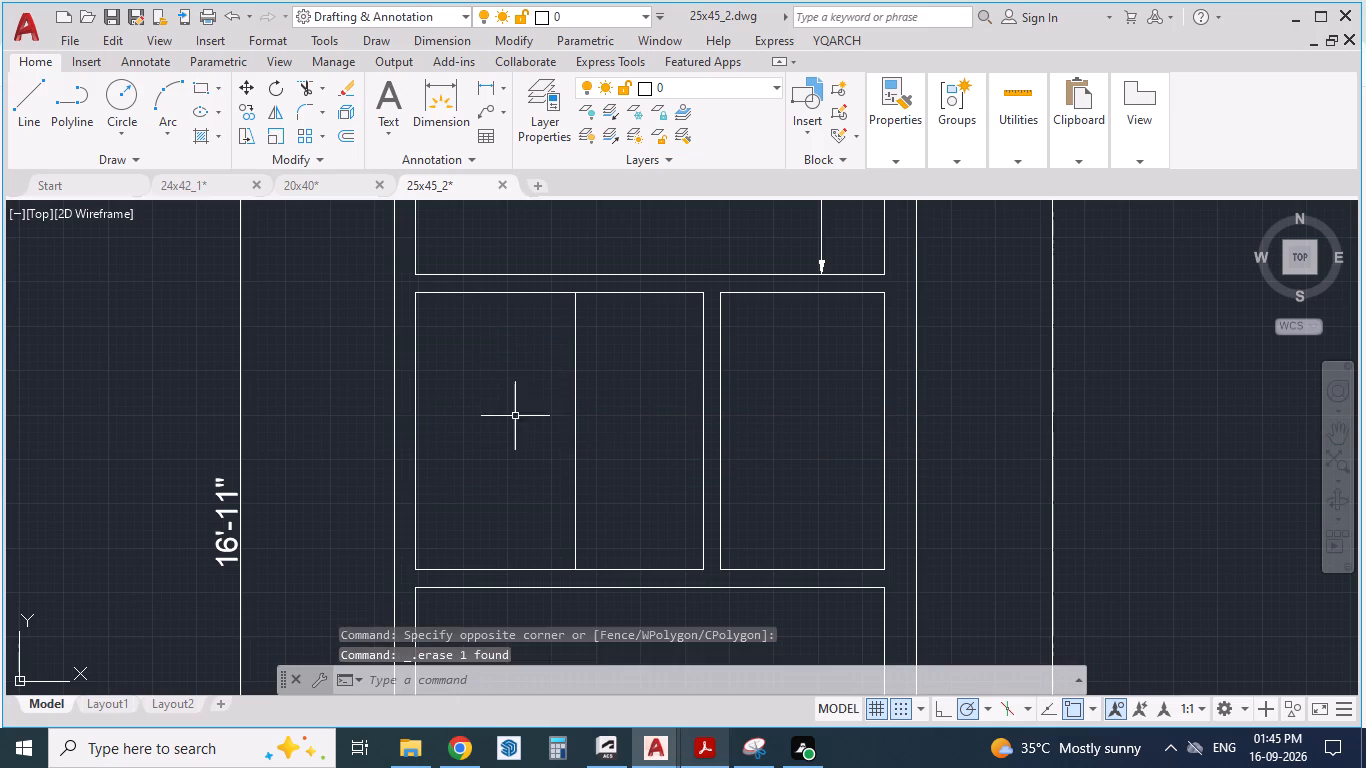
Erase the flight's starting line from the stair area.
{"action": "left_click", "coordinate": [595, 447]}
{"action": "left_click", "coordinate": [498, 438]}
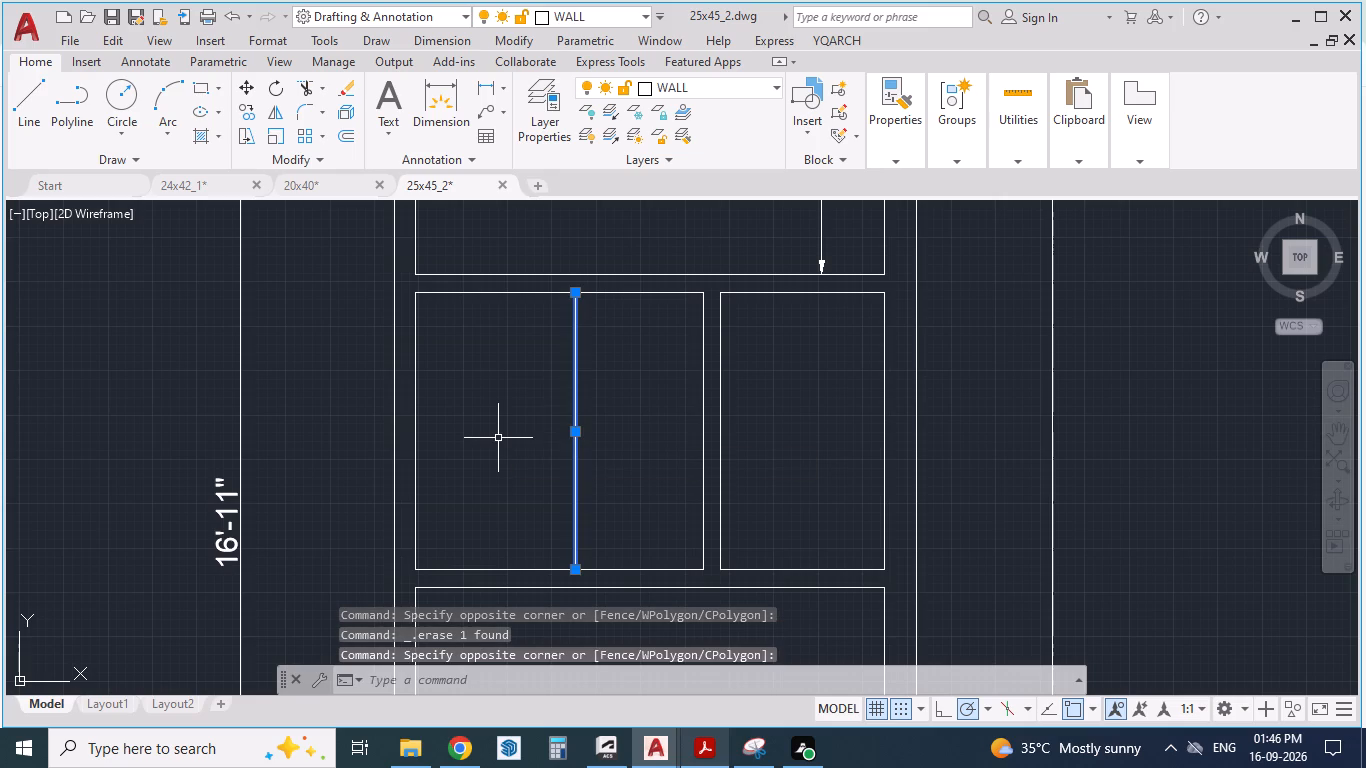
{"action": "key", "text": "Delete"}
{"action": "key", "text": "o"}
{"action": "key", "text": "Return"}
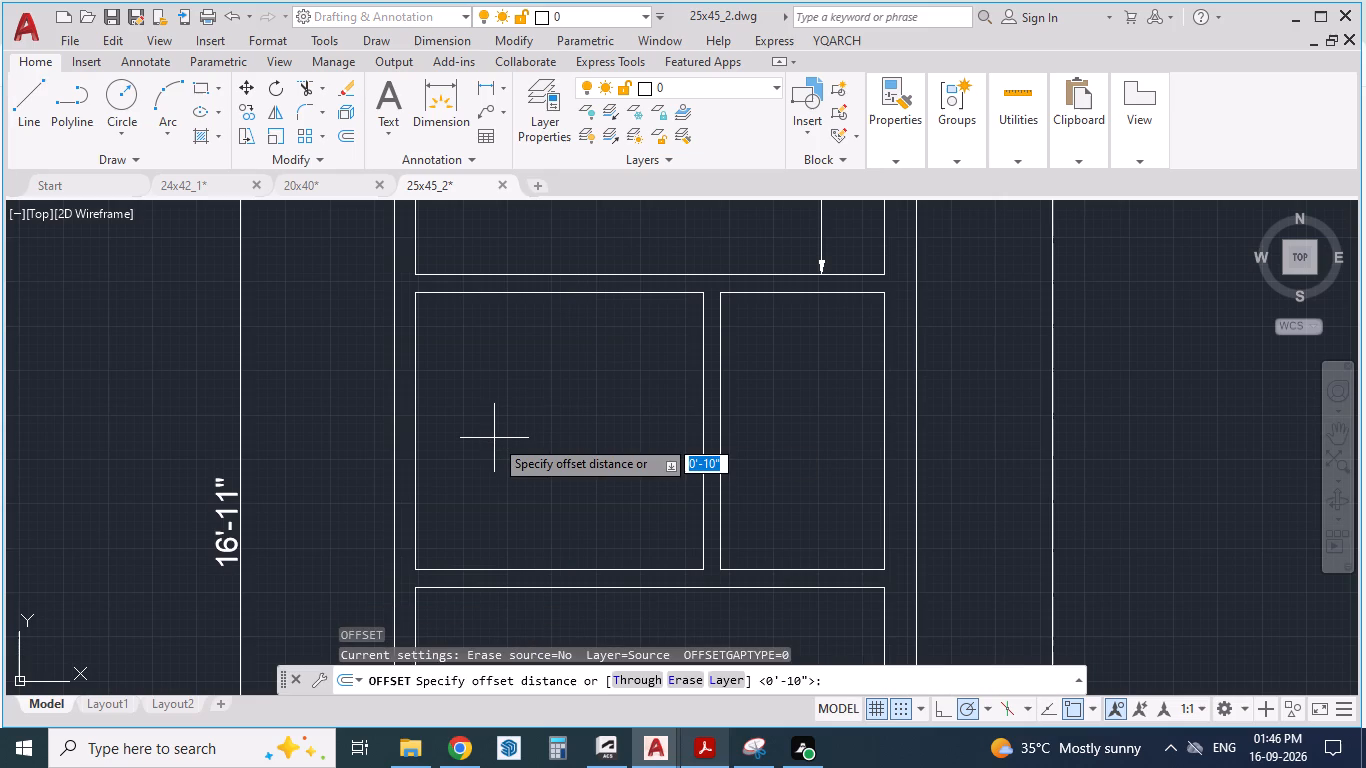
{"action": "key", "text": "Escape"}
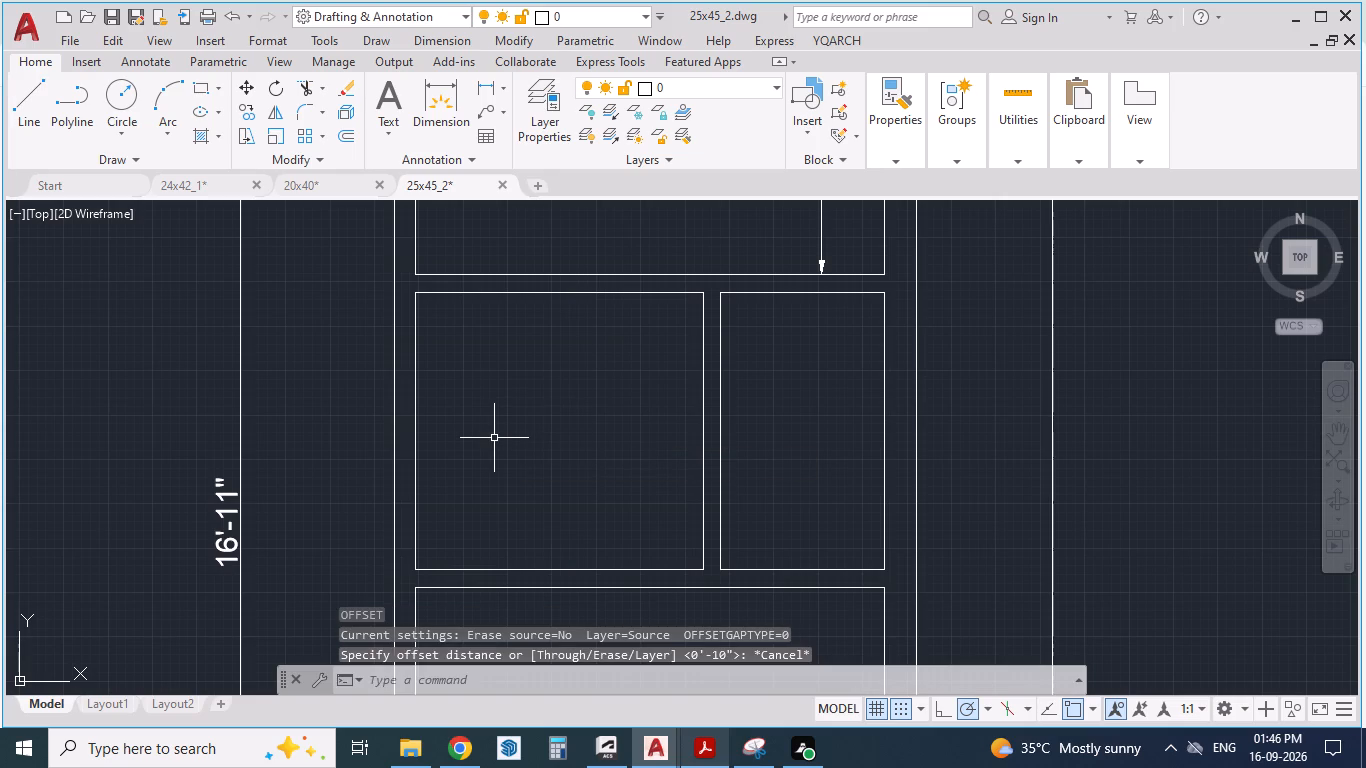
Offset the stair area's west edge 10" eastward, and offset the resulting line another 10" for the first two tread lines.
{"action": "key", "text": "o"}
{"action": "key", "text": "Return"}
{"action": "type", "text": "10"}
{"action": "key", "text": "shift+quotedbl"}
{"action": "key", "text": "Return"}
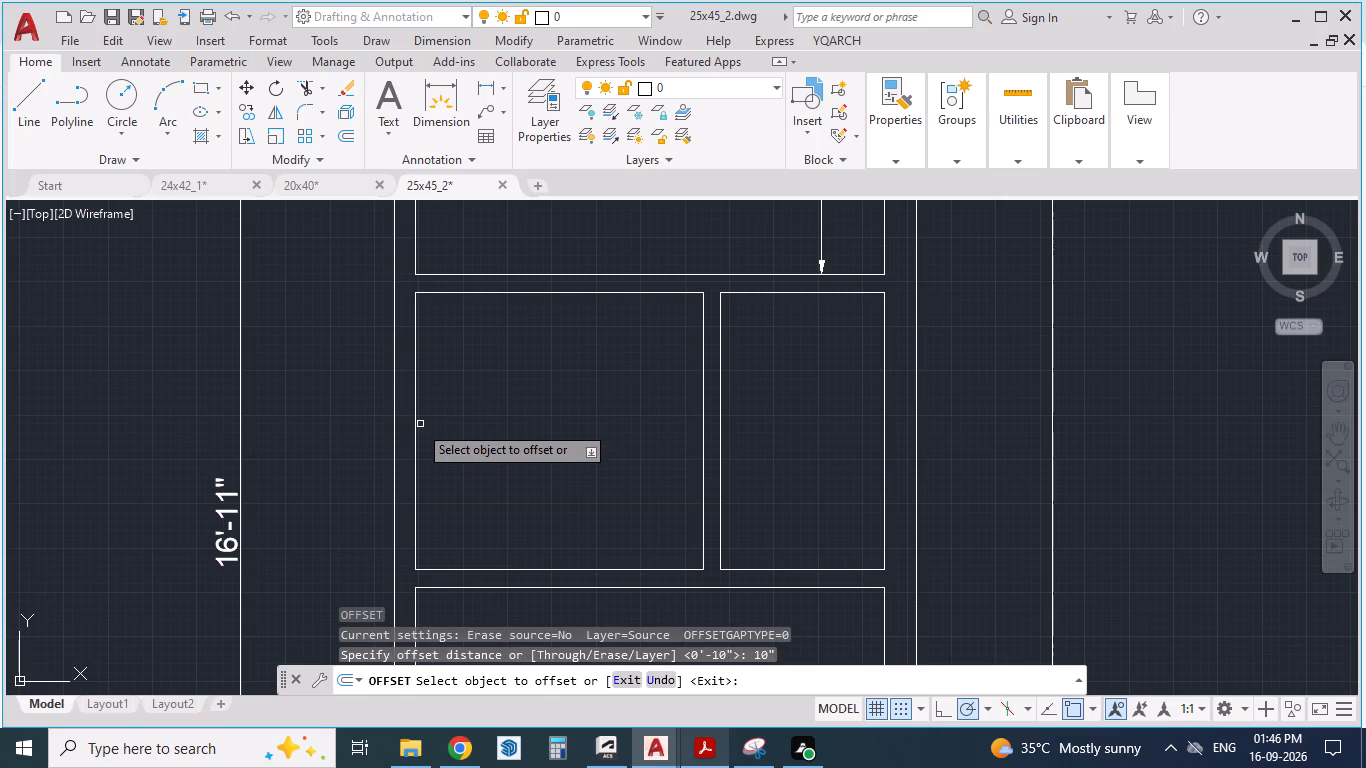
{"action": "left_click", "coordinate": [417, 428]}
{"action": "left_click", "coordinate": [472, 429]}
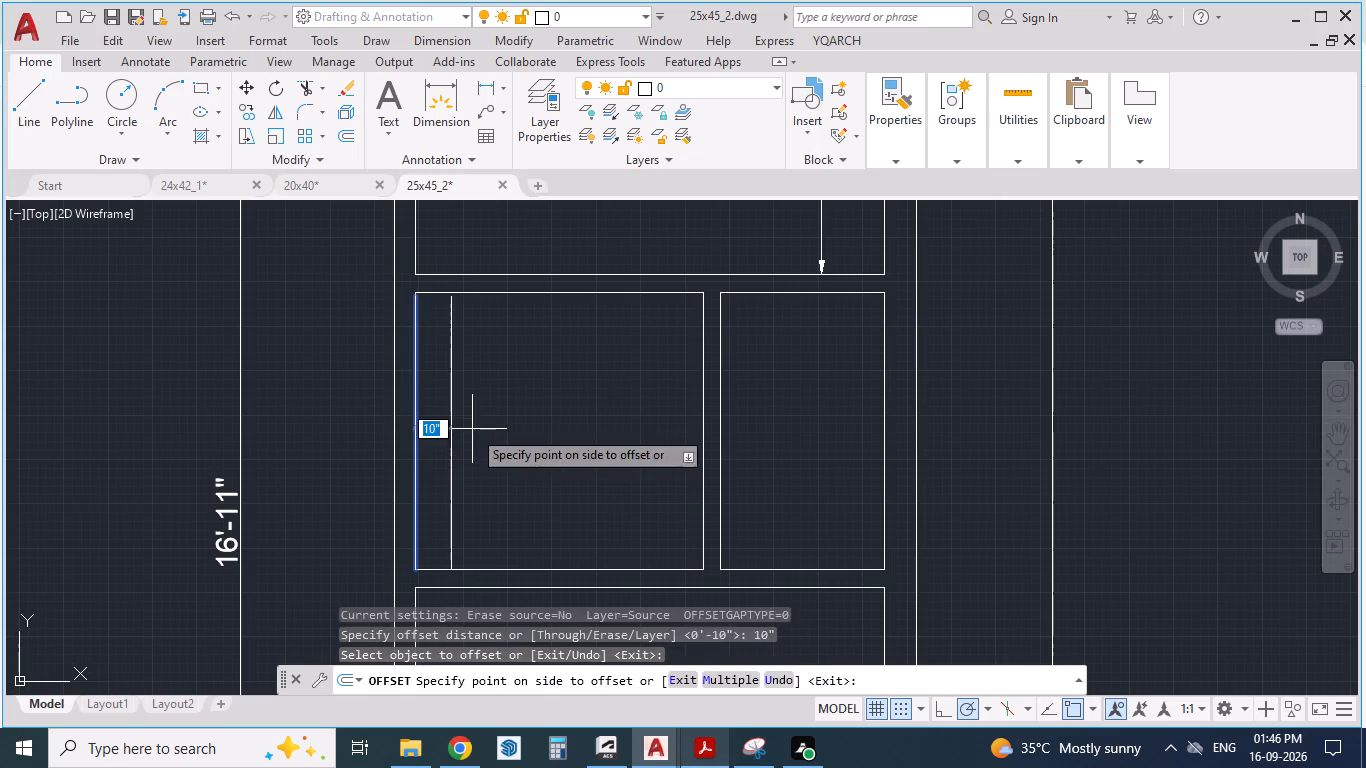
{"action": "left_click", "coordinate": [448, 425]}
{"action": "left_click", "coordinate": [502, 422]}
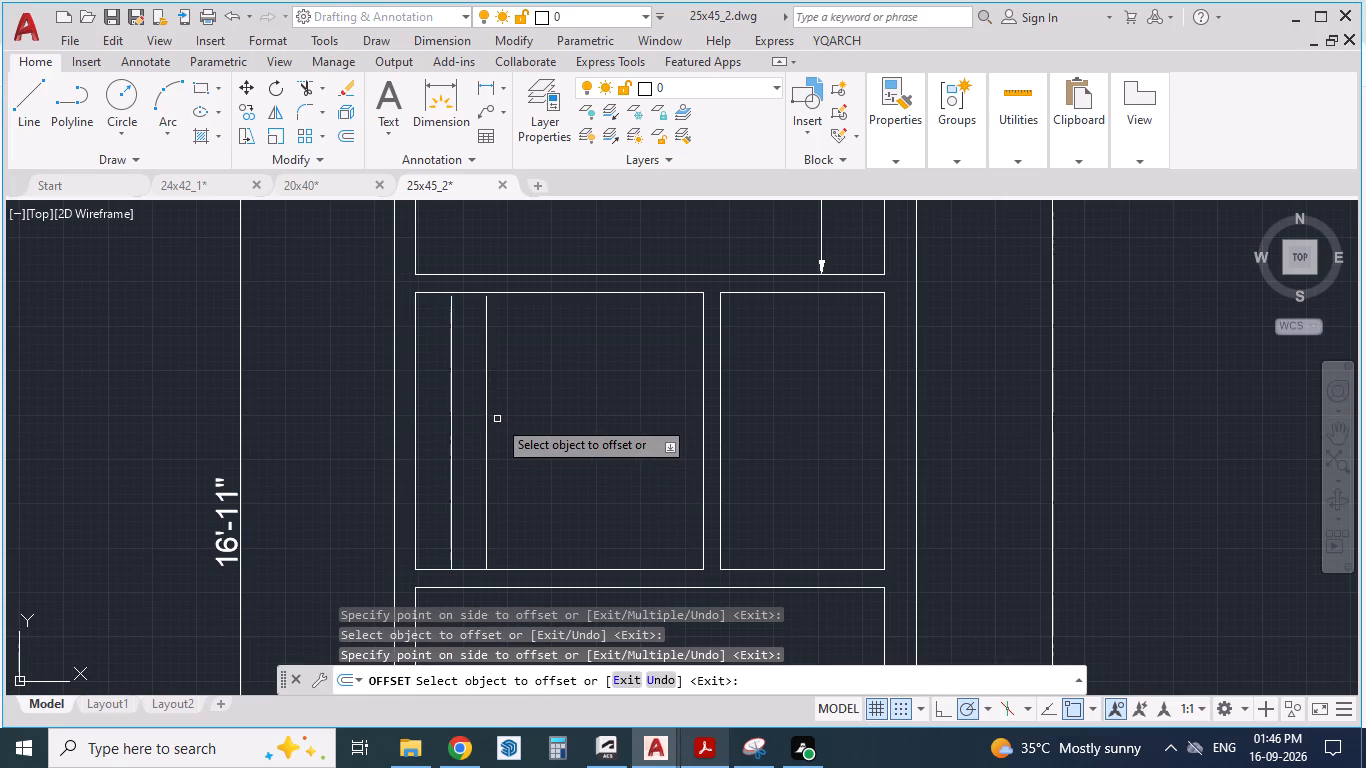
Offset three more tread lines eastward at 10" spacing, checking the tread layout against the PDF plan.
{"action": "left_click", "coordinate": [484, 421]}
{"action": "left_click", "coordinate": [539, 430]}
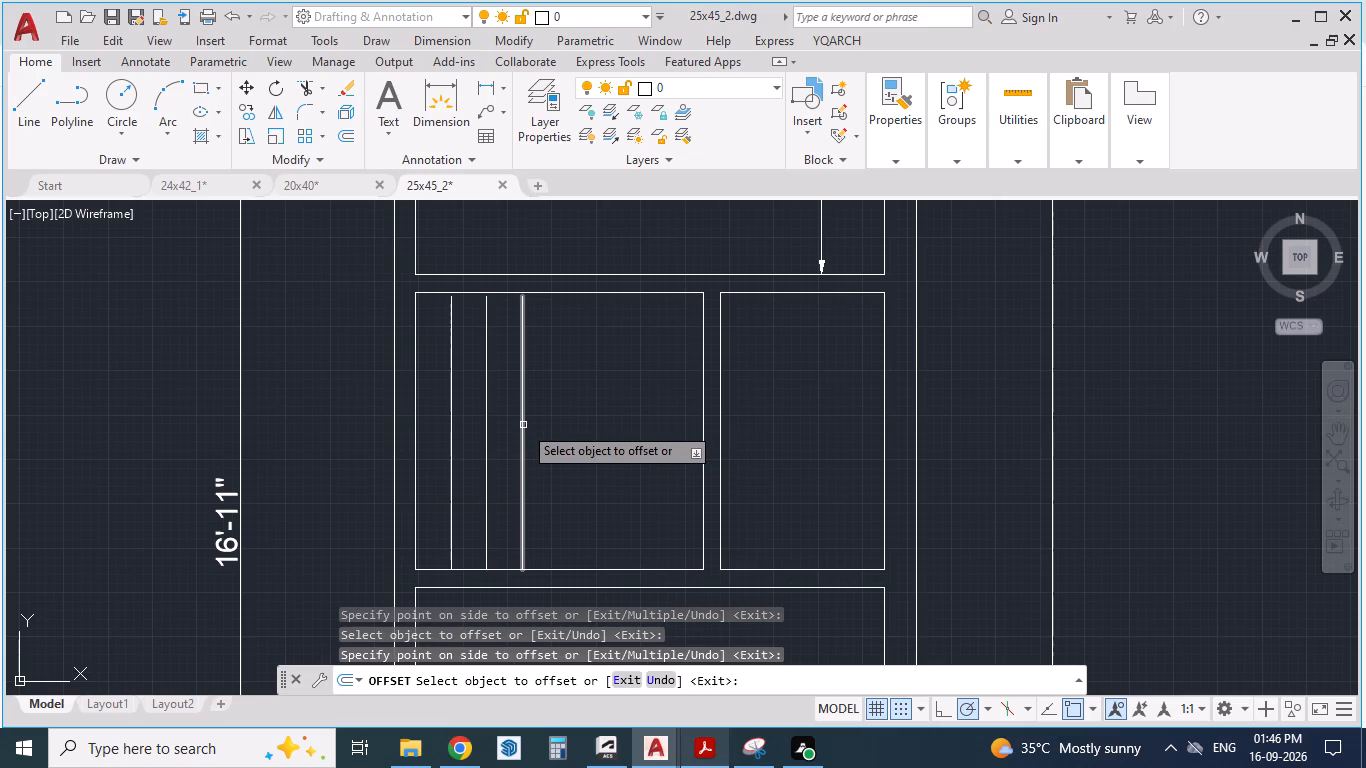
{"action": "left_click", "coordinate": [521, 425]}
{"action": "left_click", "coordinate": [588, 416]}
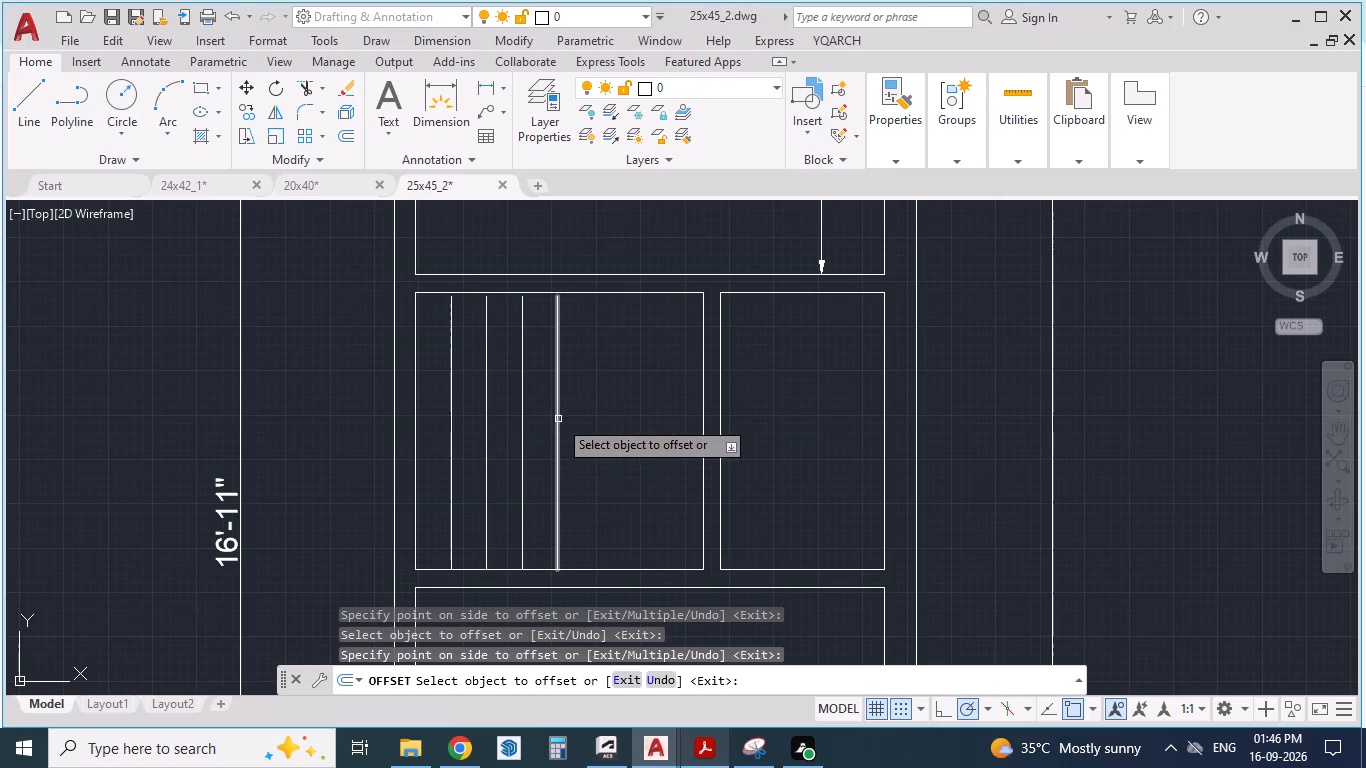
{"action": "left_click", "coordinate": [697, 745]}
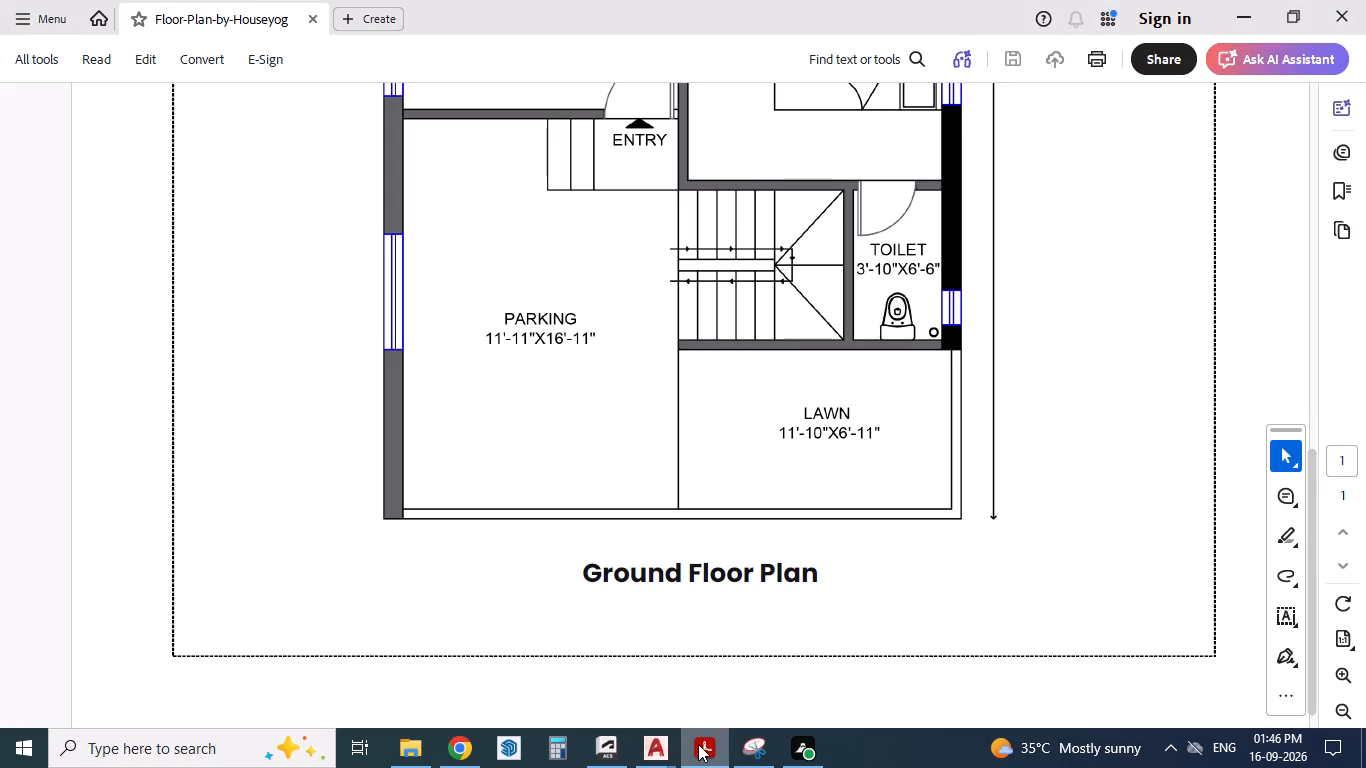
{"action": "left_click", "coordinate": [698, 744]}
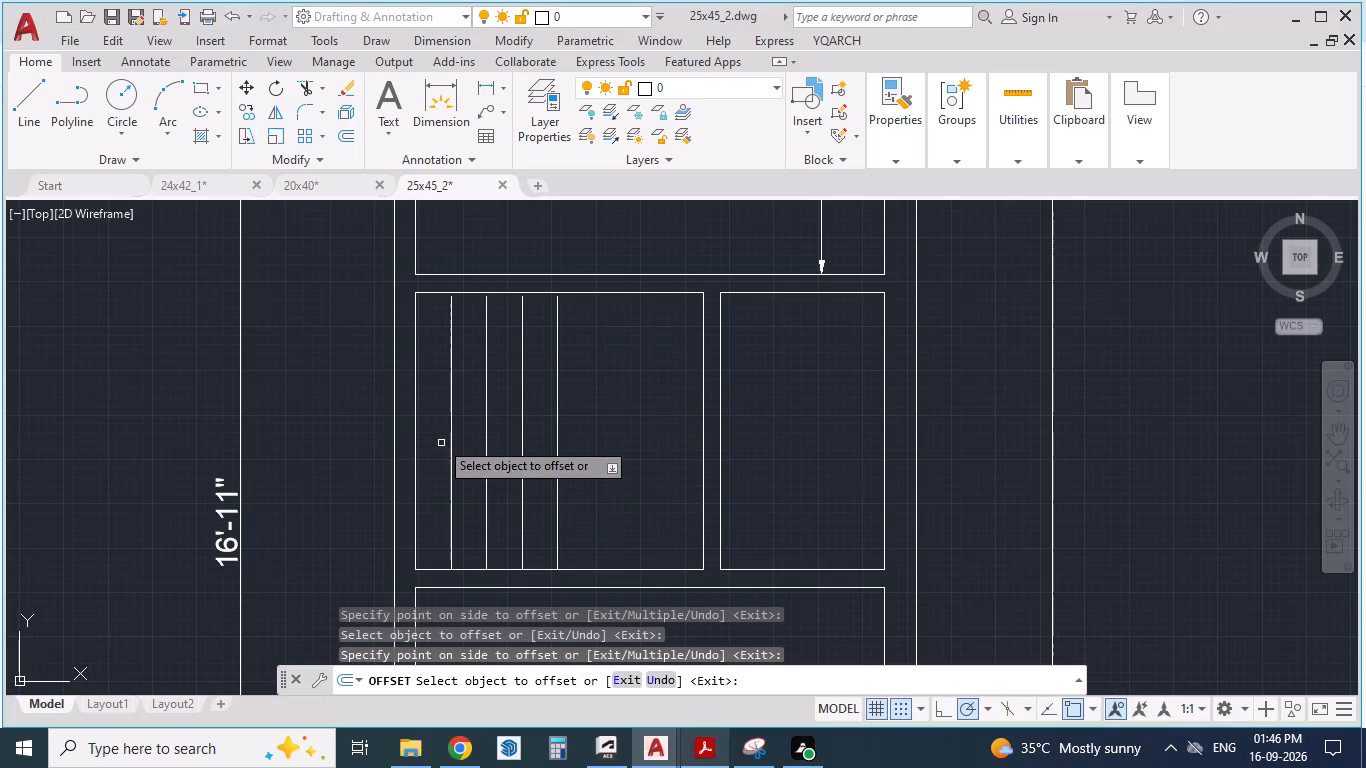
{"action": "left_click", "coordinate": [559, 418]}
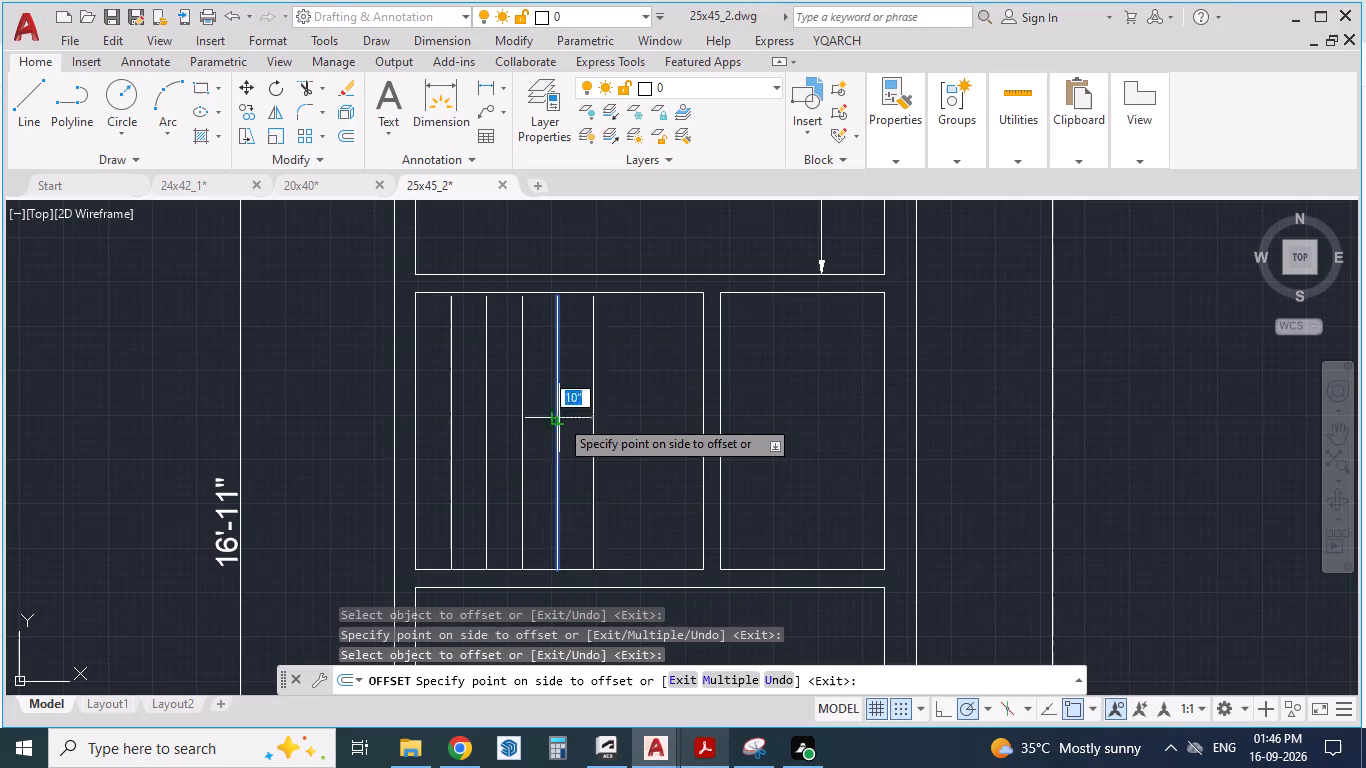
{"action": "left_click", "coordinate": [598, 421]}
{"action": "key", "text": "Escape"}
{"action": "key", "text": "Escape"}
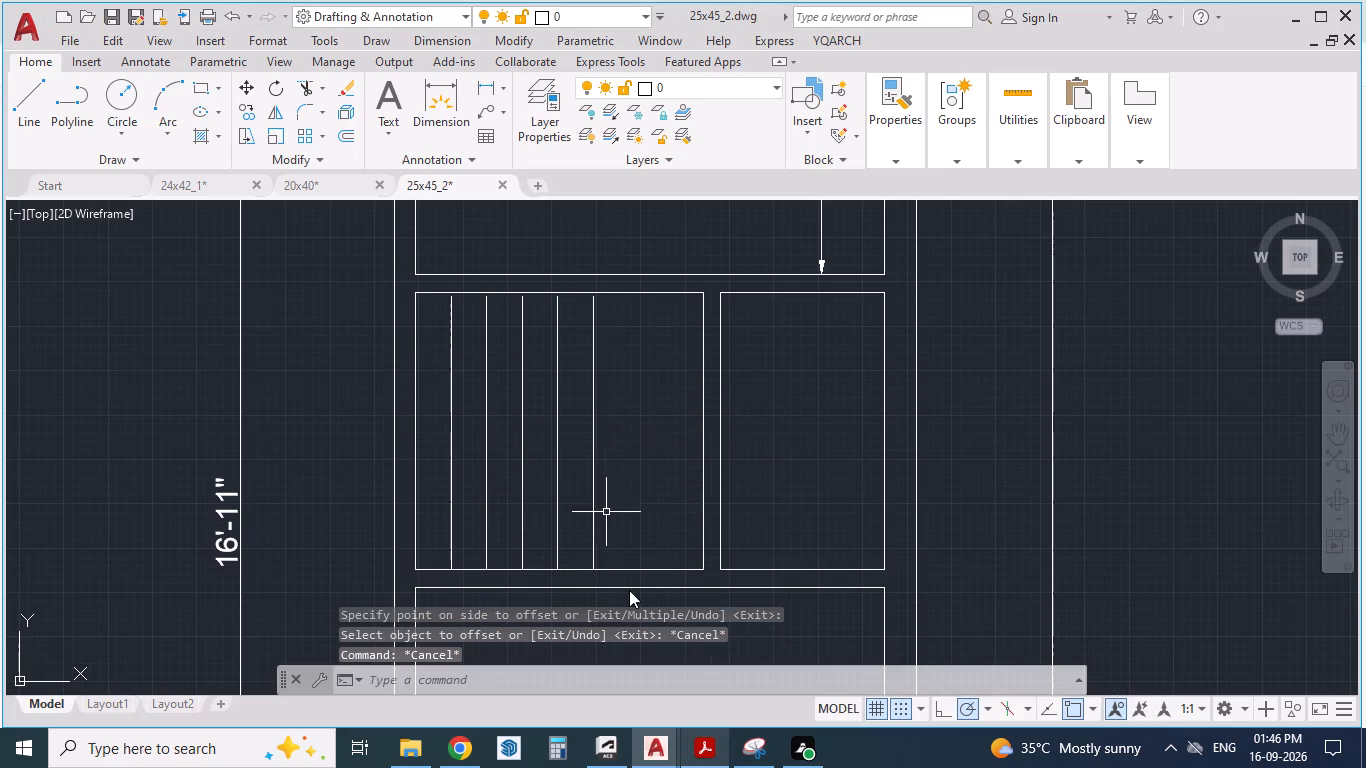
Offset the stair area's north edge 3' southward to mark the inner edge of the upper flight, following the PDF plan.
{"action": "left_click", "coordinate": [710, 742]}
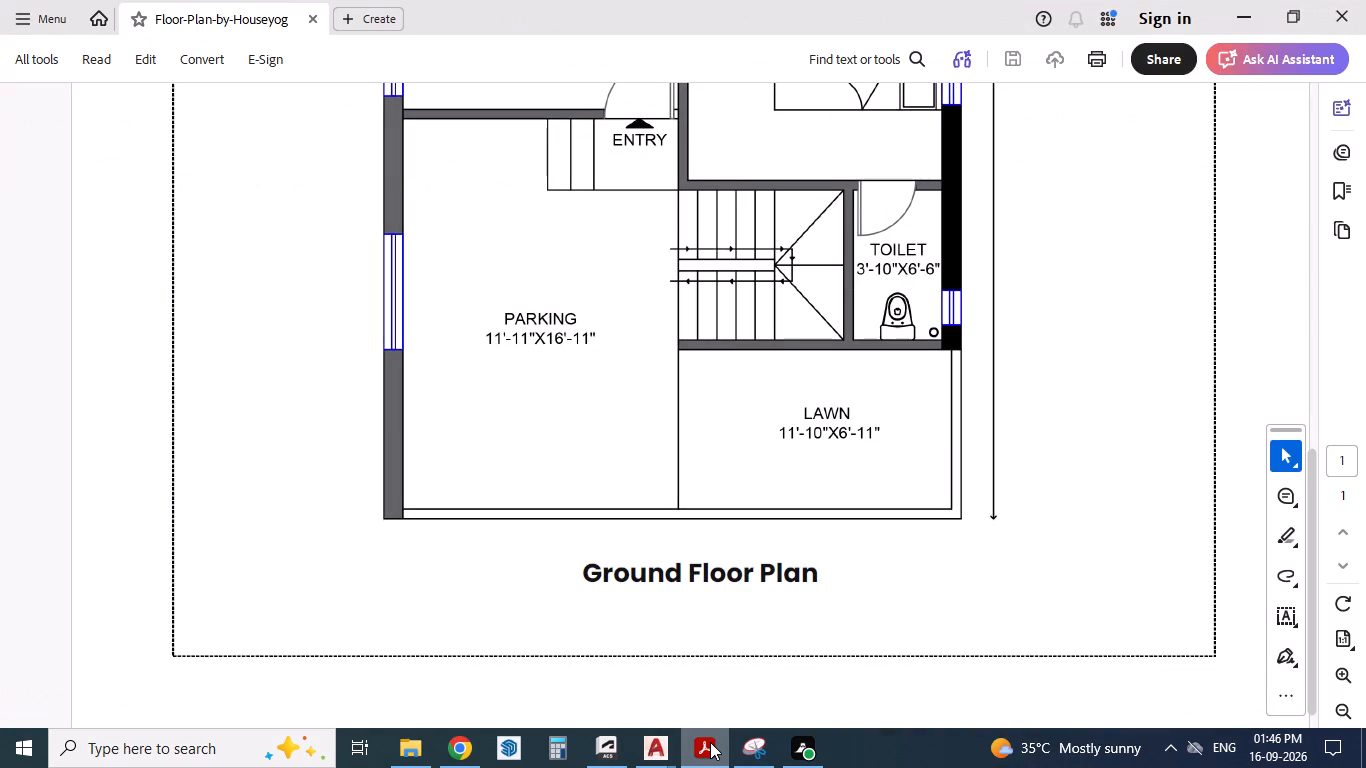
{"action": "left_click", "coordinate": [710, 742]}
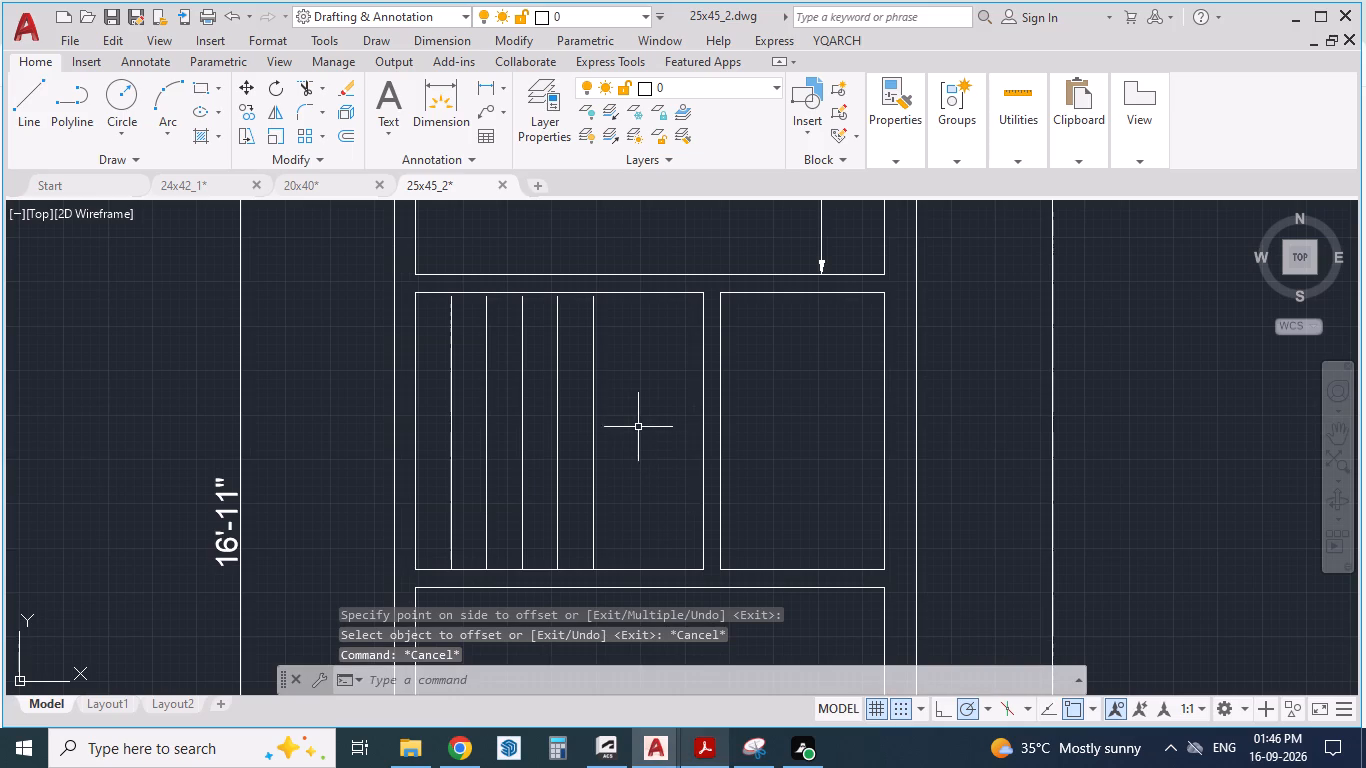
{"action": "key", "text": "o"}
{"action": "key", "text": "Return"}
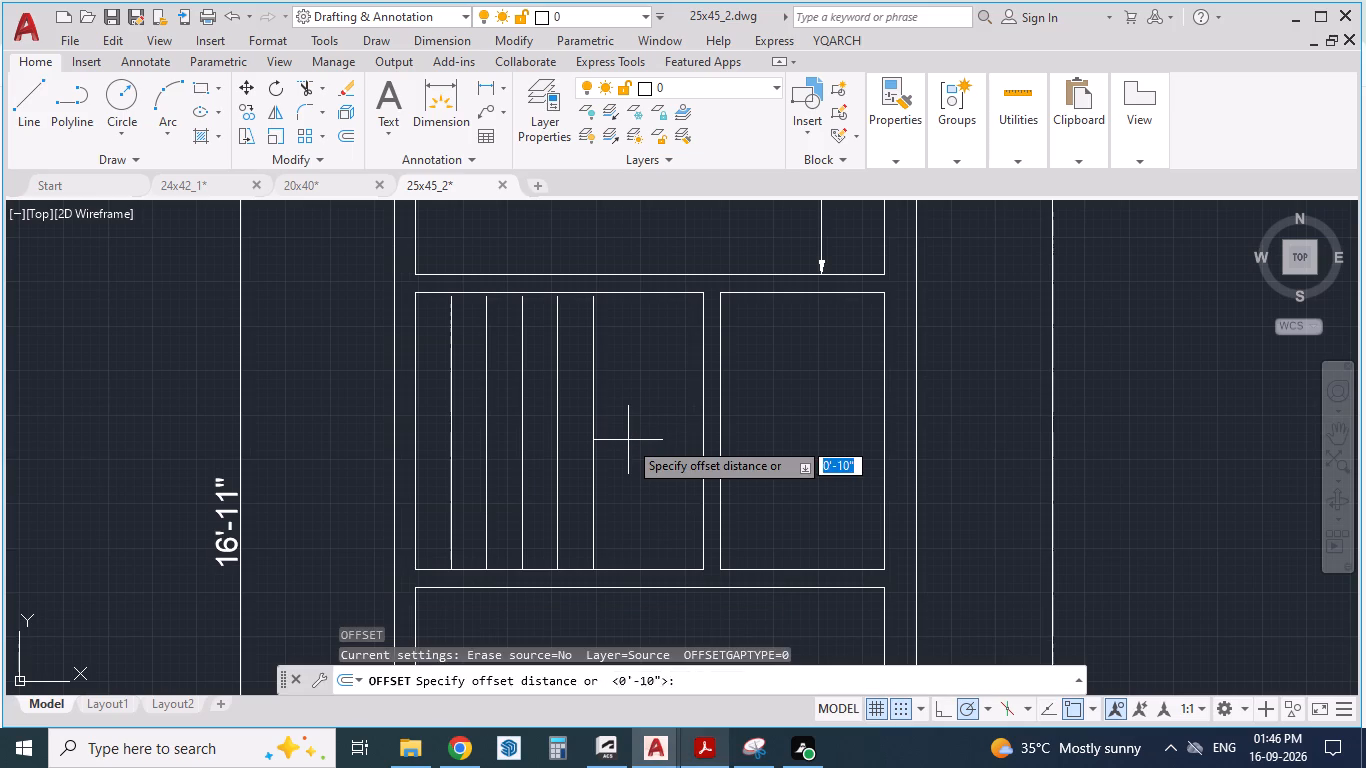
{"action": "type", "text": "3'"}
{"action": "key", "text": "Return"}
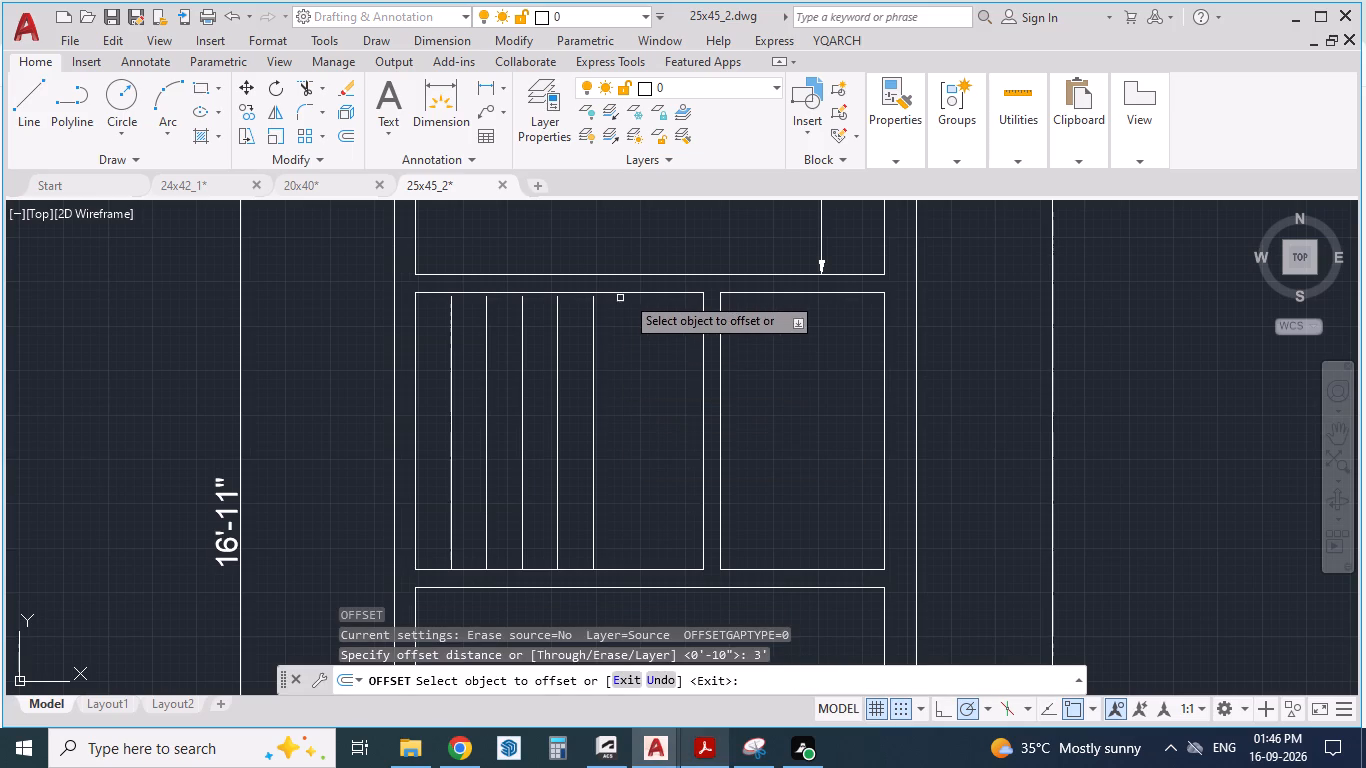
{"action": "left_click", "coordinate": [628, 291]}
{"action": "left_click", "coordinate": [625, 342]}
{"action": "scroll", "coordinate": [499, 282], "scroll_direction": "up", "scroll_amount": 2}
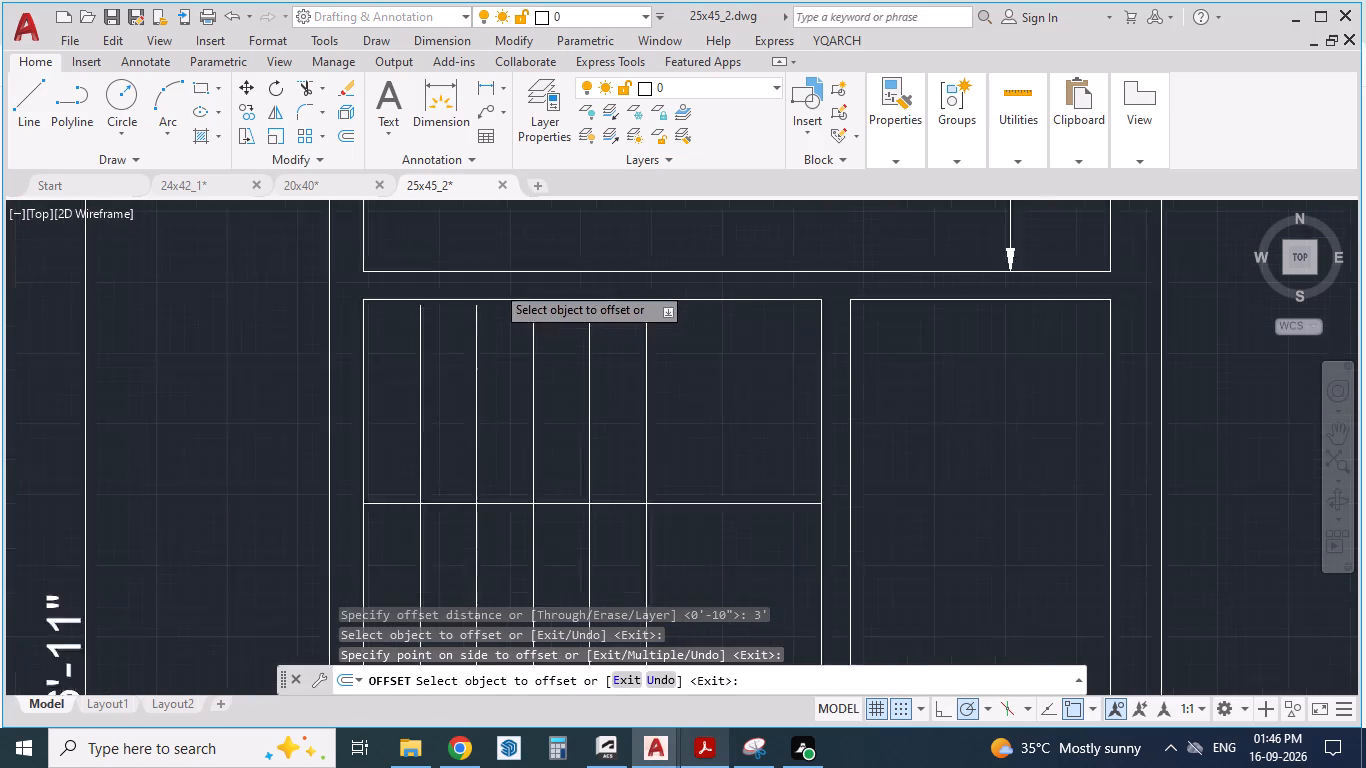
{"action": "scroll", "coordinate": [493, 301], "scroll_direction": "up", "scroll_amount": 1}
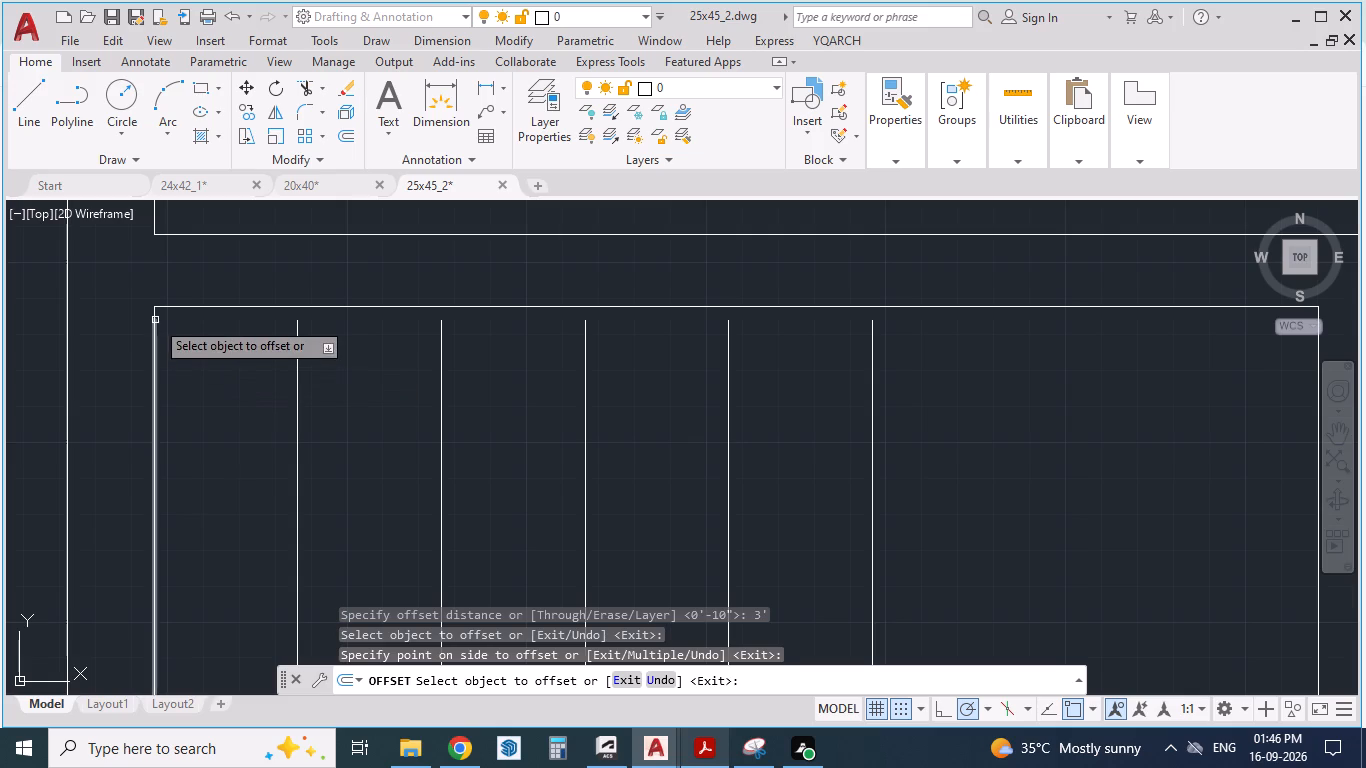
{"action": "key", "text": "Escape"}
{"action": "key", "text": "Escape"}
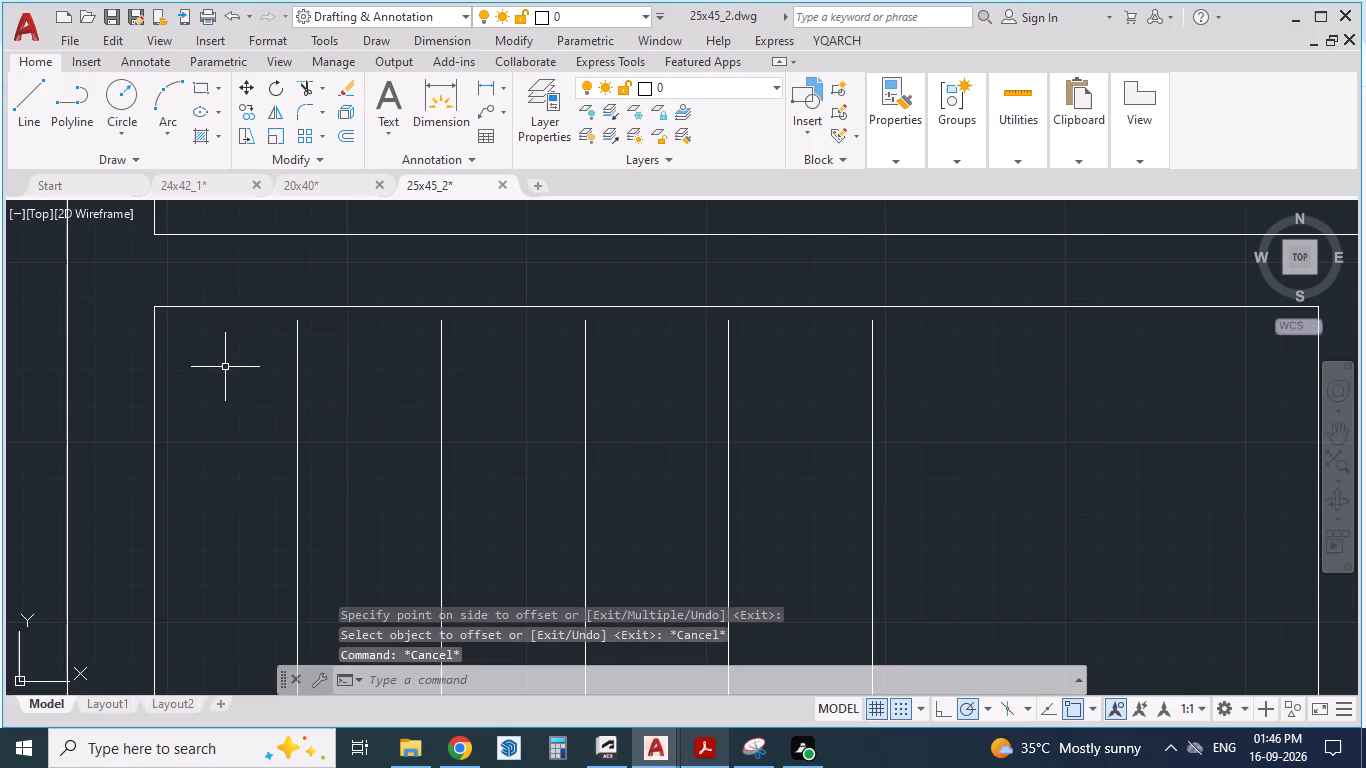
Extend the five tread lines north to meet the stair area's north edge.
{"action": "key", "text": "e"}
{"action": "key", "text": "x"}
{"action": "key", "text": "Return"}
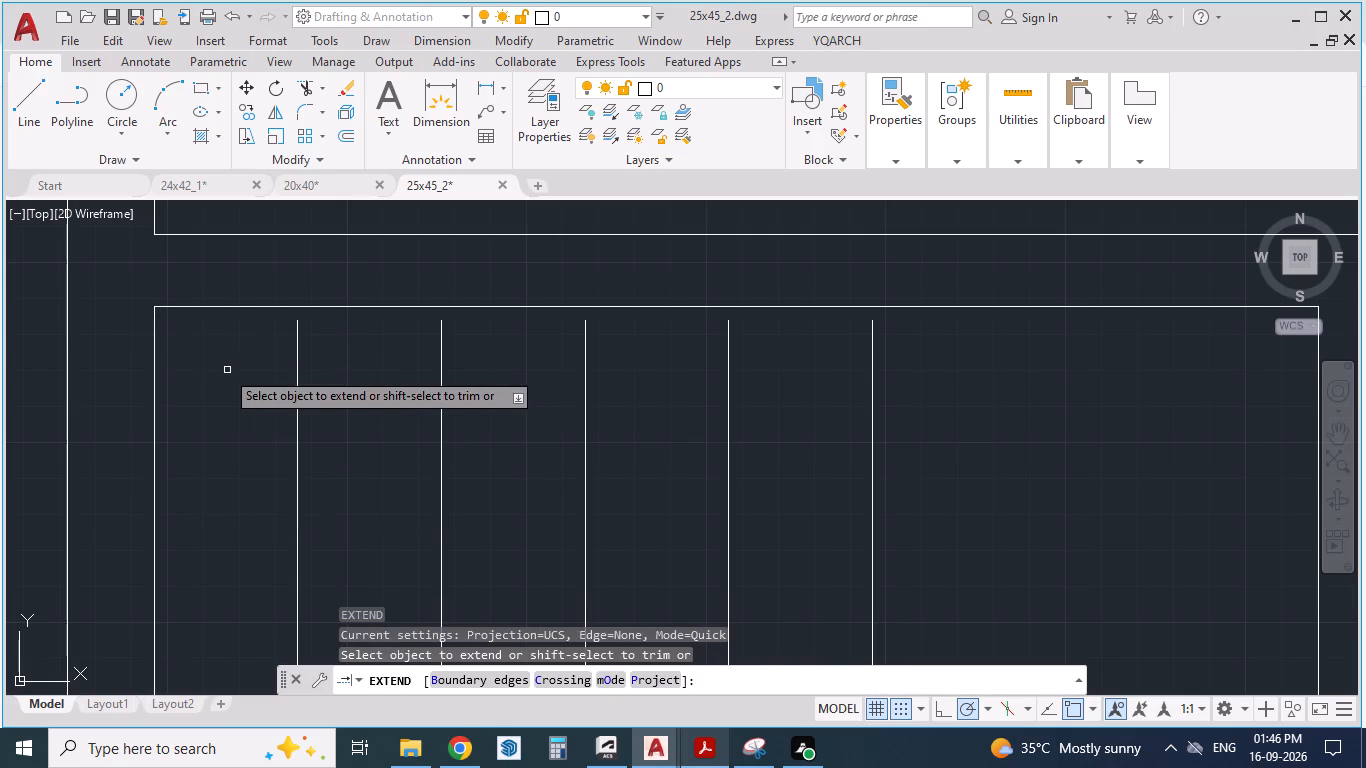
{"action": "left_click_drag", "start_coordinate": [235, 376], "coordinate": [979, 414]}
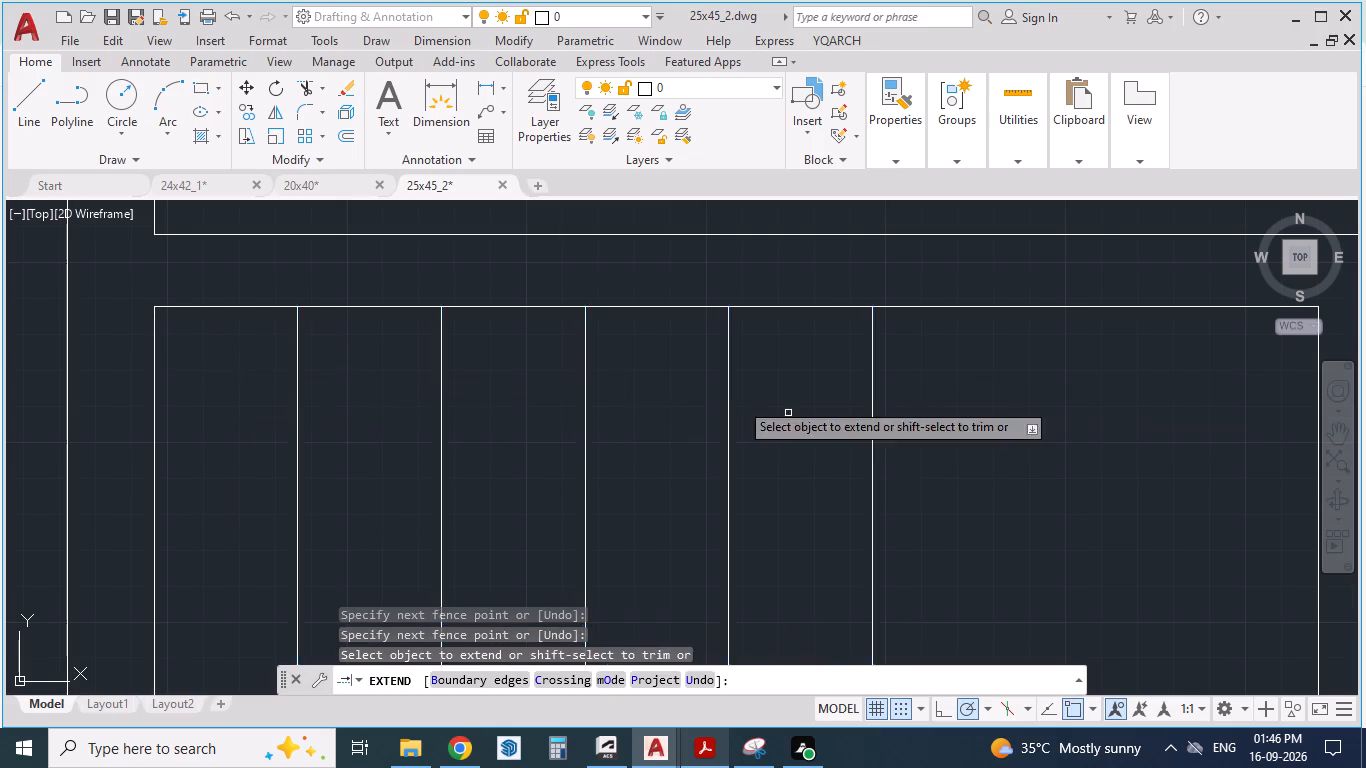
{"action": "scroll", "coordinate": [633, 361], "scroll_direction": "down", "scroll_amount": 3}
{"action": "scroll", "coordinate": [638, 622], "scroll_direction": "up", "scroll_amount": 2}
{"action": "scroll", "coordinate": [659, 545], "scroll_direction": "down", "scroll_amount": 2}
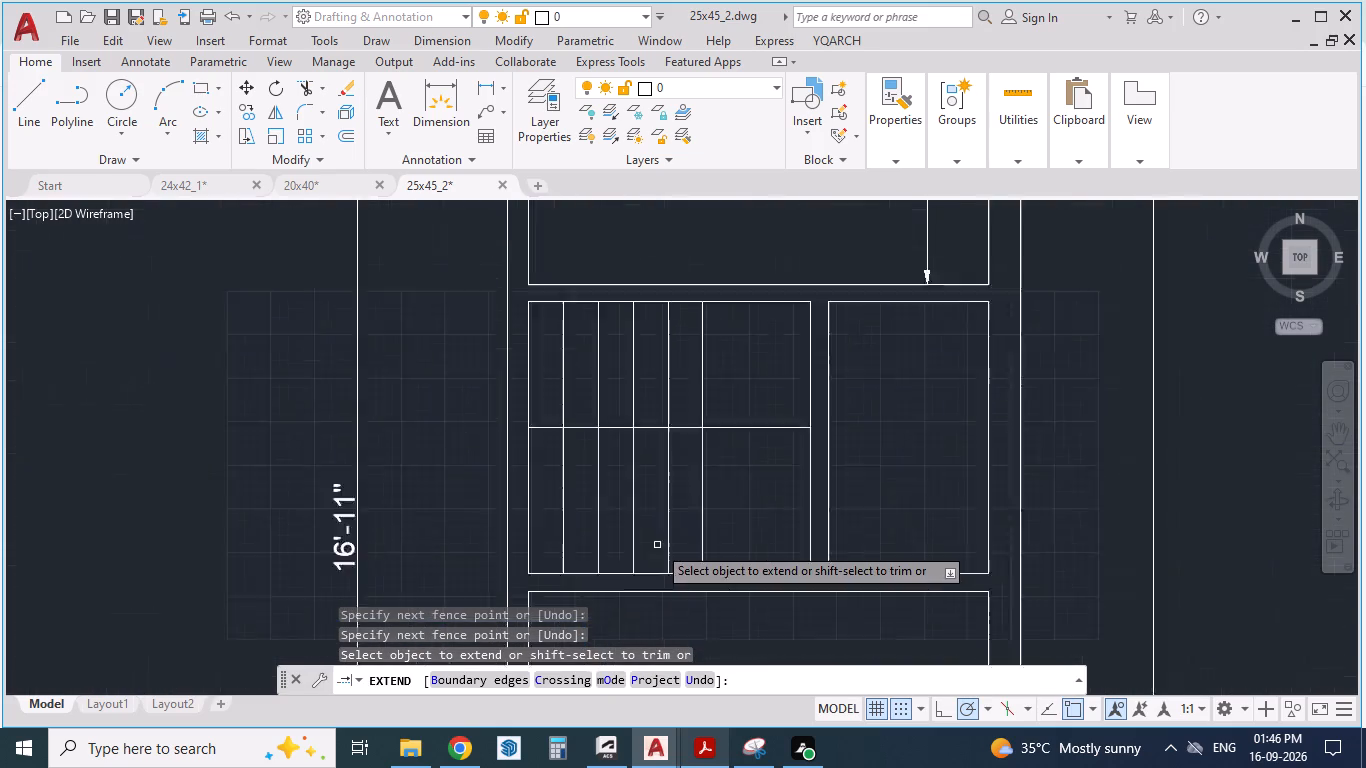
{"action": "key", "text": "Escape"}
{"action": "key", "text": "Escape"}
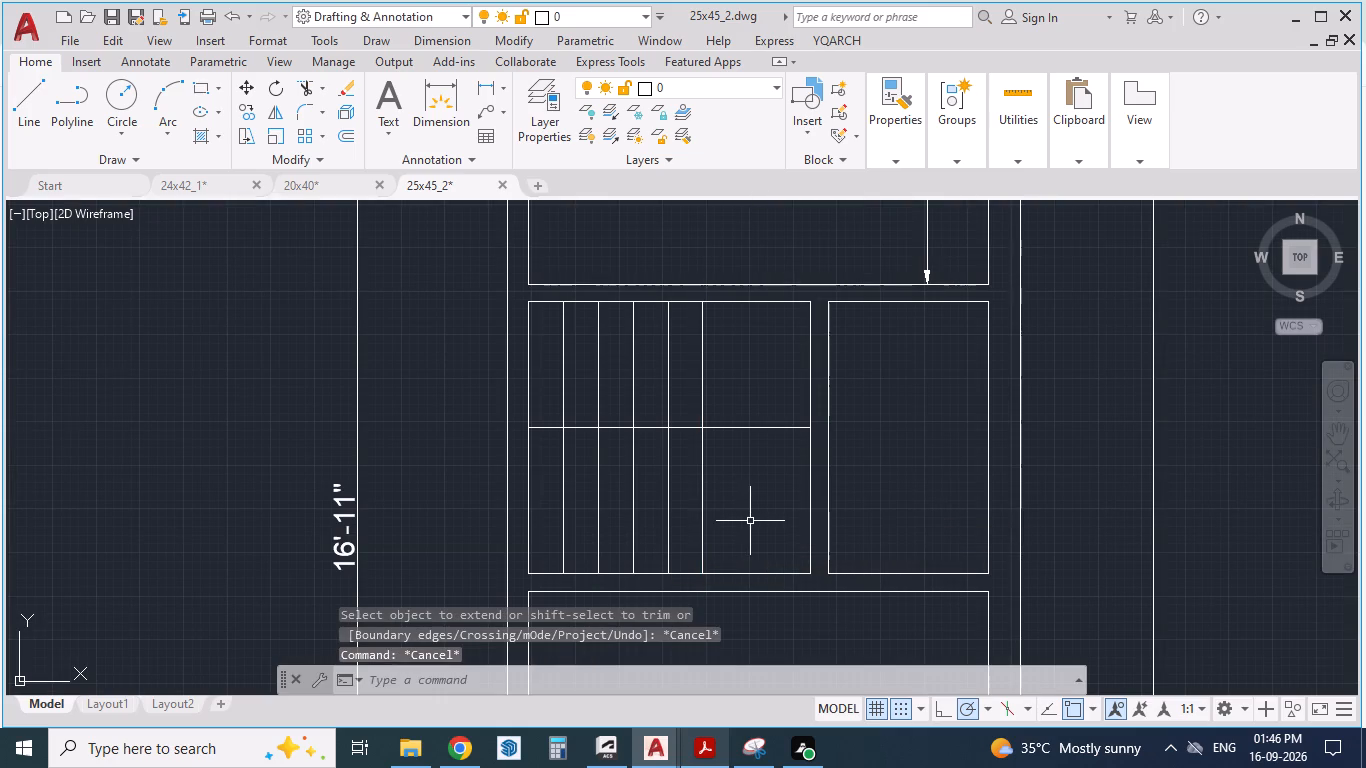
Offset the stair area's south edge 3' northward to mark the inner edge of the lower flight.
{"action": "key", "text": "o"}
{"action": "key", "text": "Return"}
{"action": "type", "text": "3'"}
{"action": "key", "text": "Return"}
{"action": "left_click", "coordinate": [745, 573]}
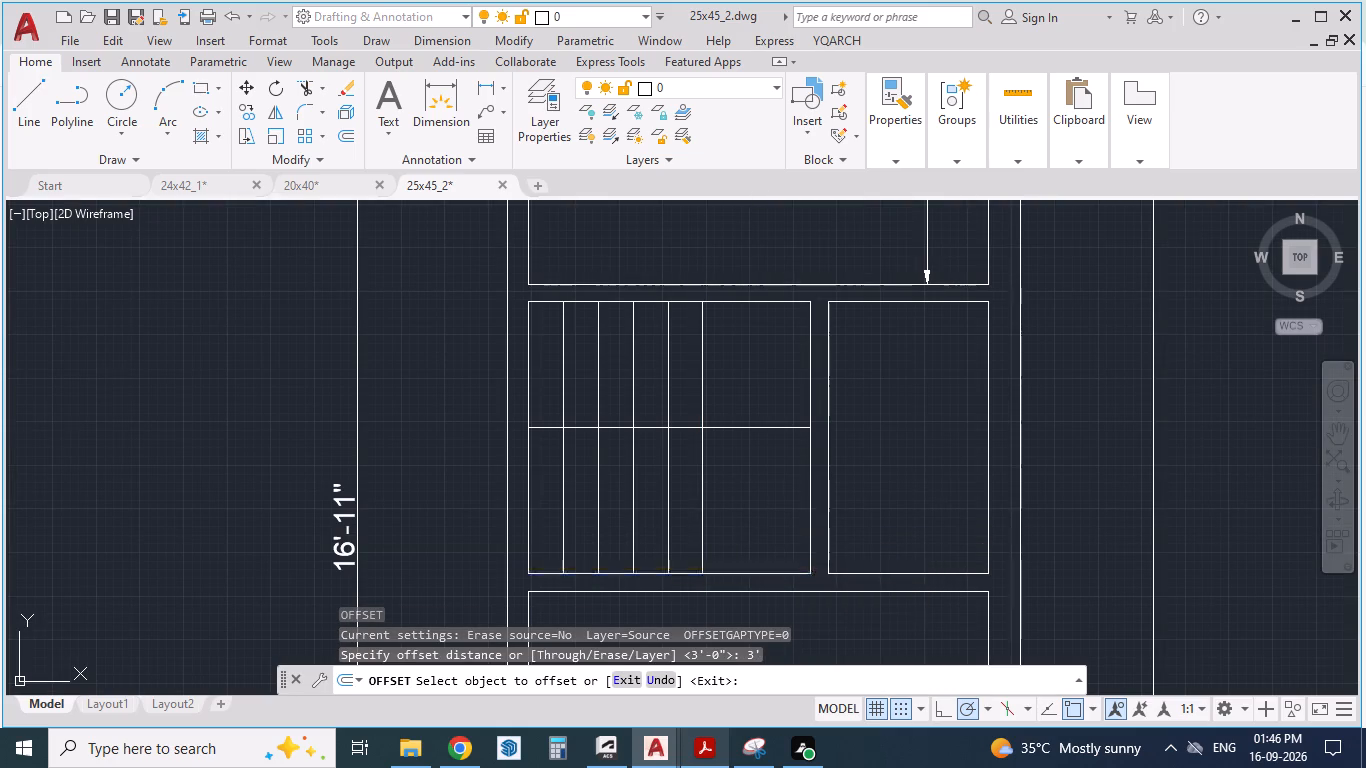
{"action": "left_click", "coordinate": [742, 508]}
{"action": "scroll", "coordinate": [665, 479], "scroll_direction": "down", "scroll_amount": 1}
{"action": "scroll", "coordinate": [705, 500], "scroll_direction": "up", "scroll_amount": 1}
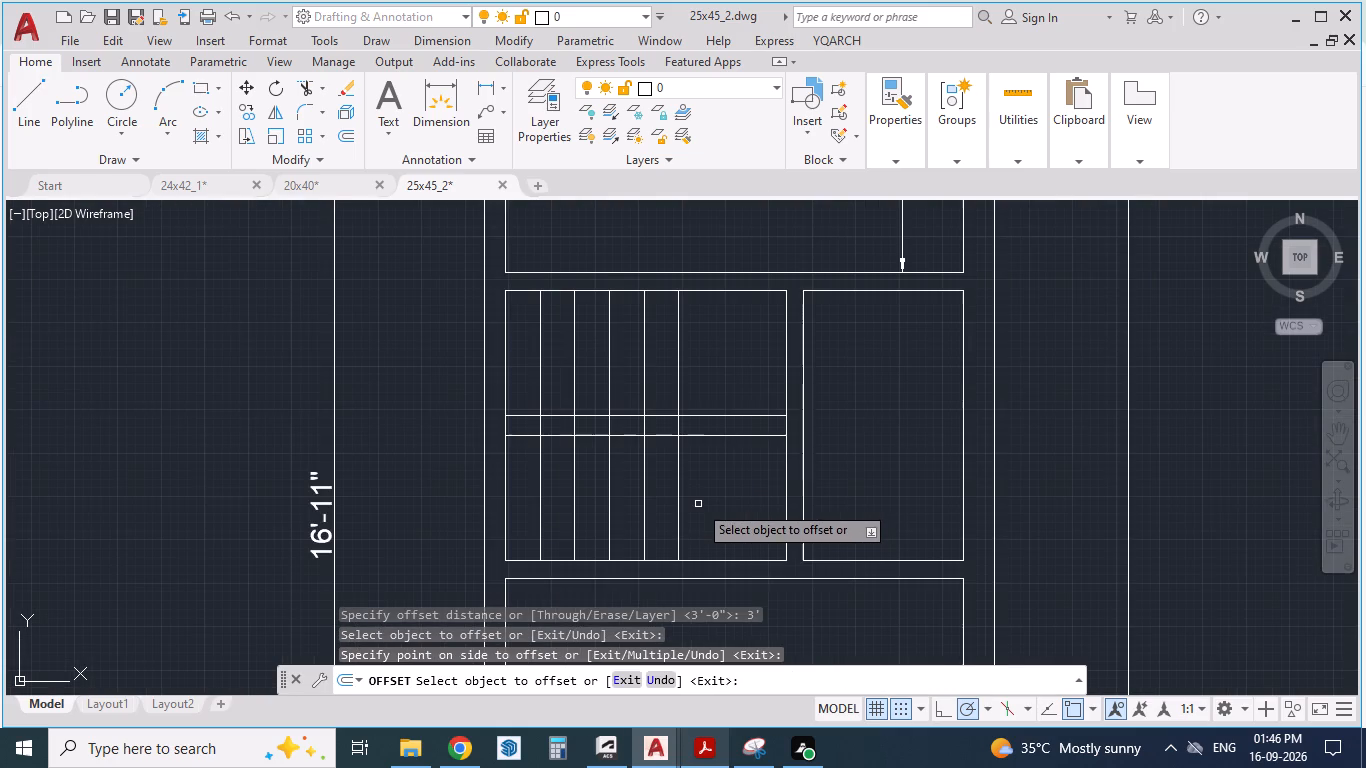
{"action": "key", "text": "Escape"}
{"action": "key", "text": "Escape"}
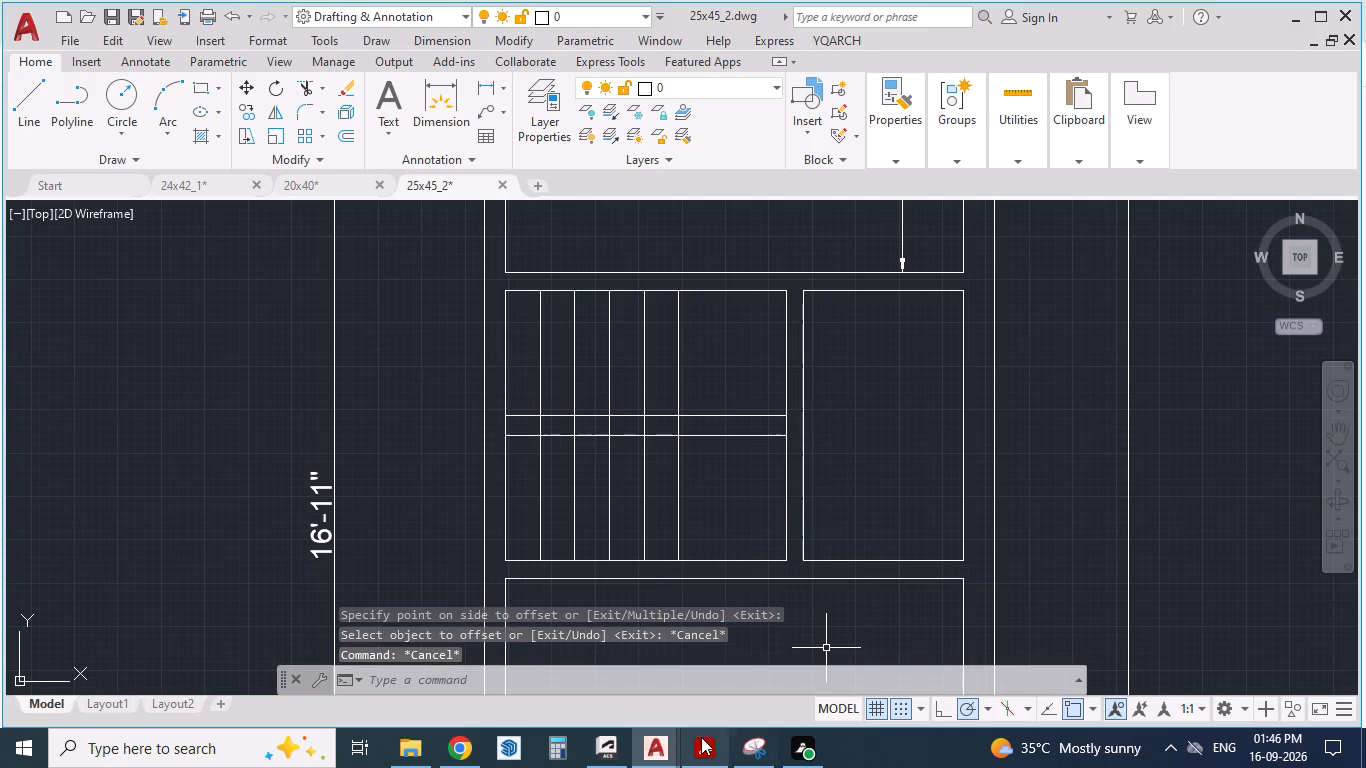
Trim the four western tread lines out of the gap between the two flights' inner edges, following the PDF plan.
{"action": "left_click", "coordinate": [704, 737]}
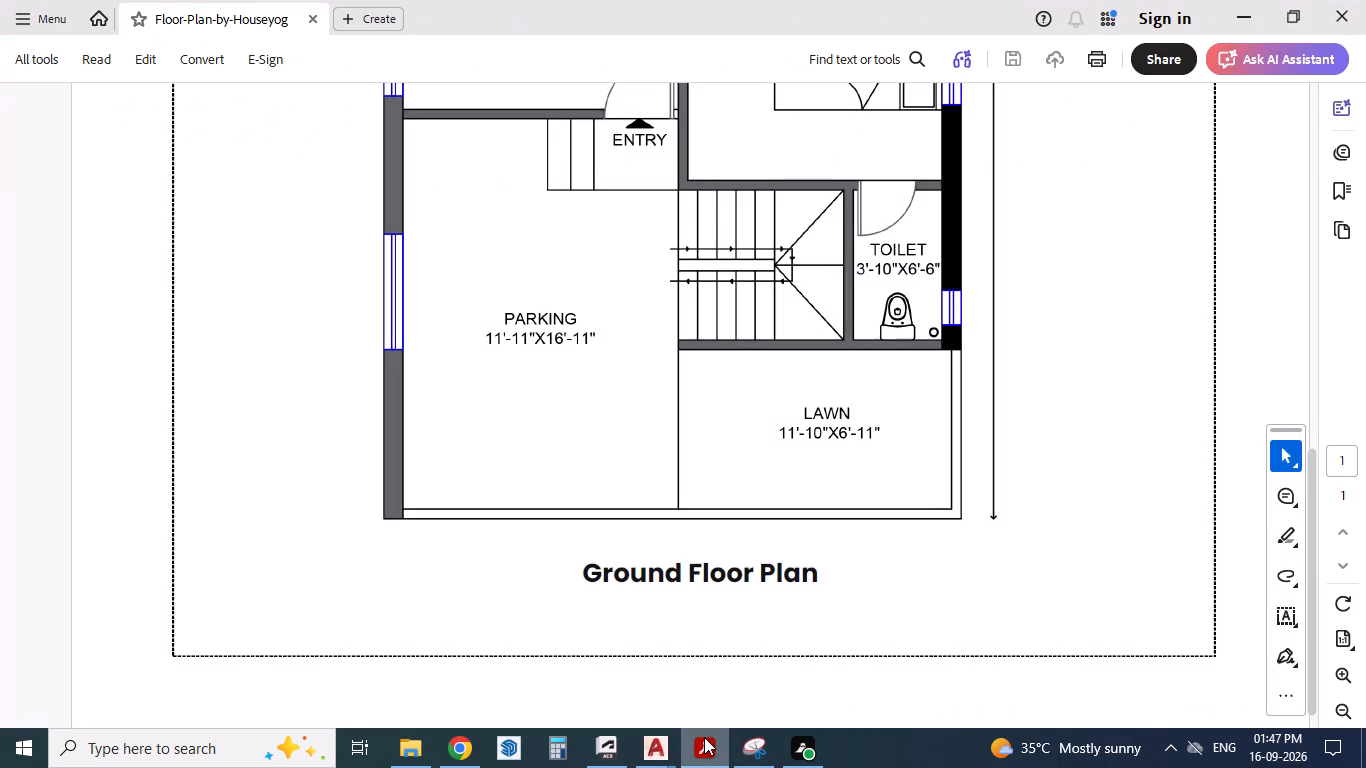
{"action": "left_click", "coordinate": [704, 737]}
{"action": "left_click", "coordinate": [704, 737]}
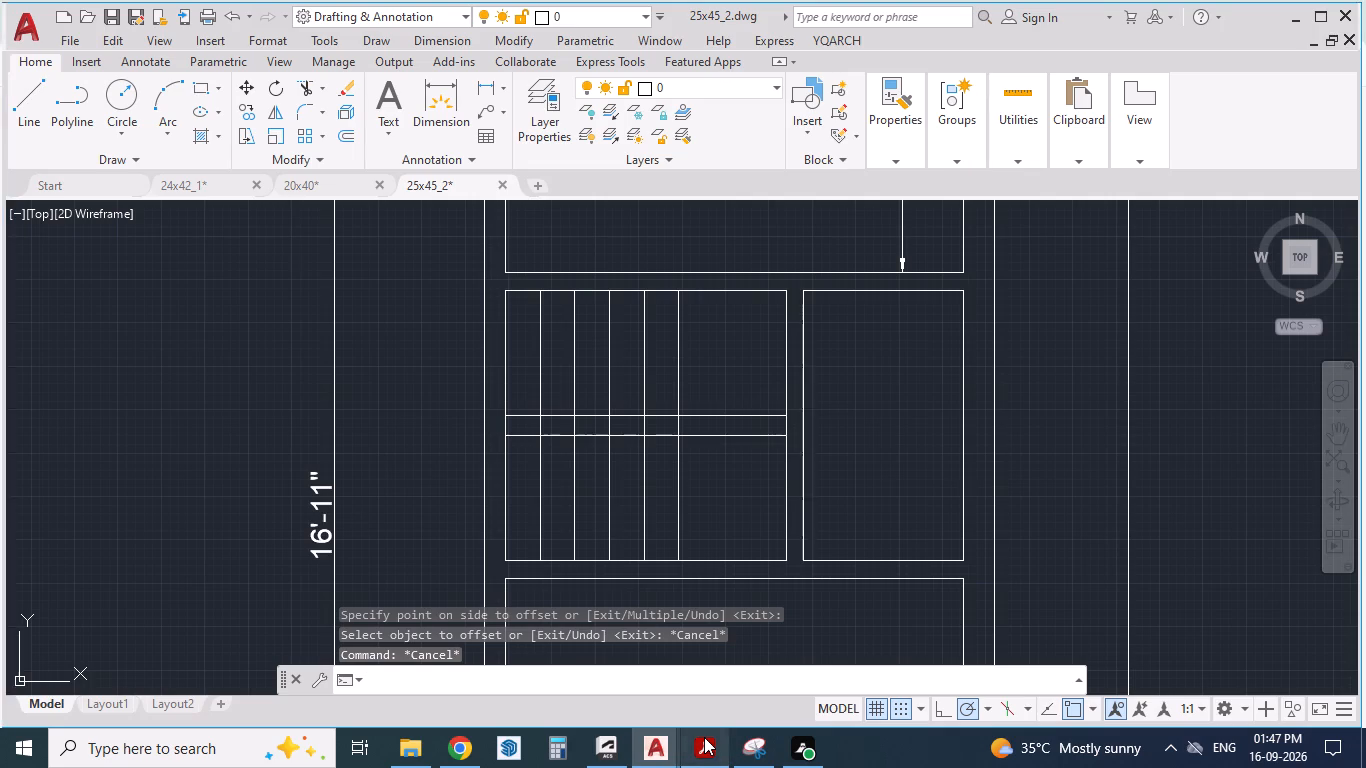
{"action": "left_click", "coordinate": [704, 737]}
{"action": "scroll", "coordinate": [594, 460], "scroll_direction": "up", "scroll_amount": 1}
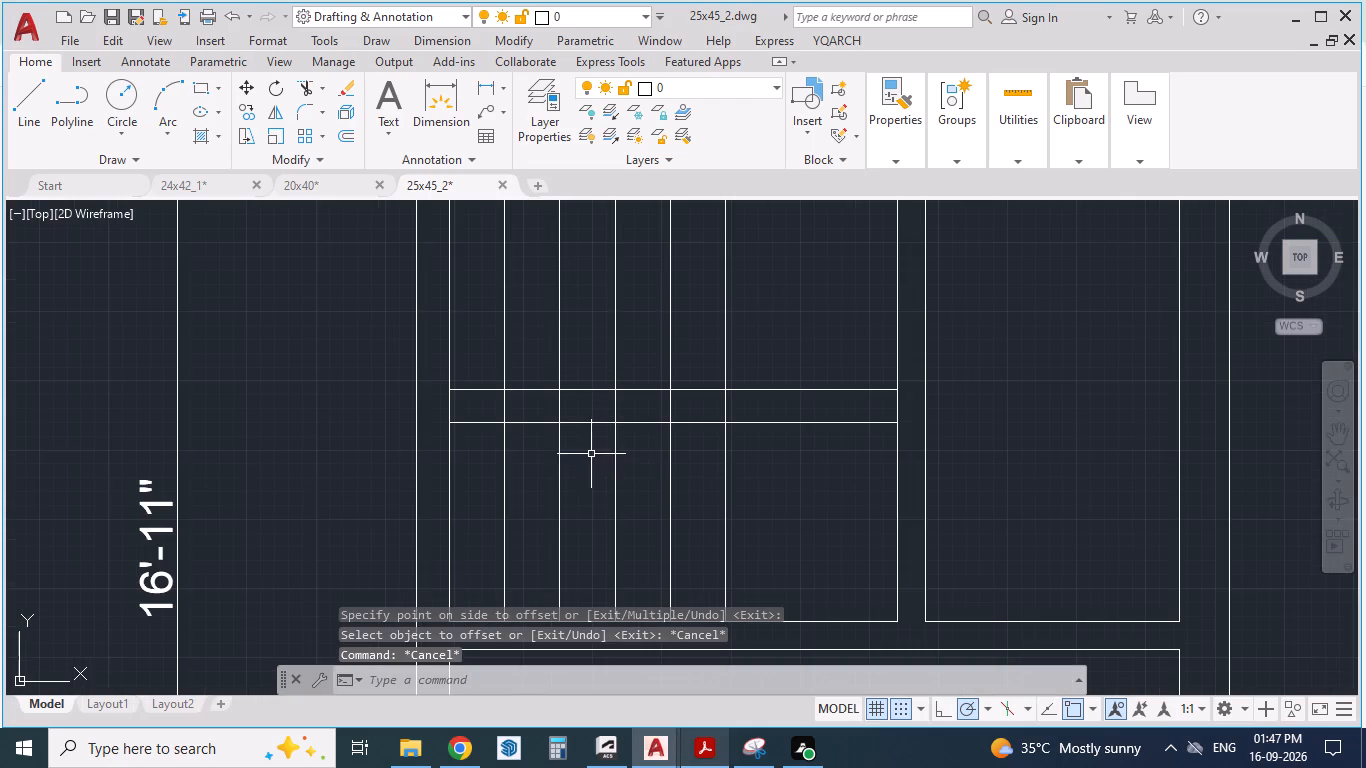
{"action": "key", "text": "t"}
{"action": "key", "text": "r"}
{"action": "key", "text": "Return"}
{"action": "scroll", "coordinate": [597, 438], "scroll_direction": "up", "scroll_amount": 1}
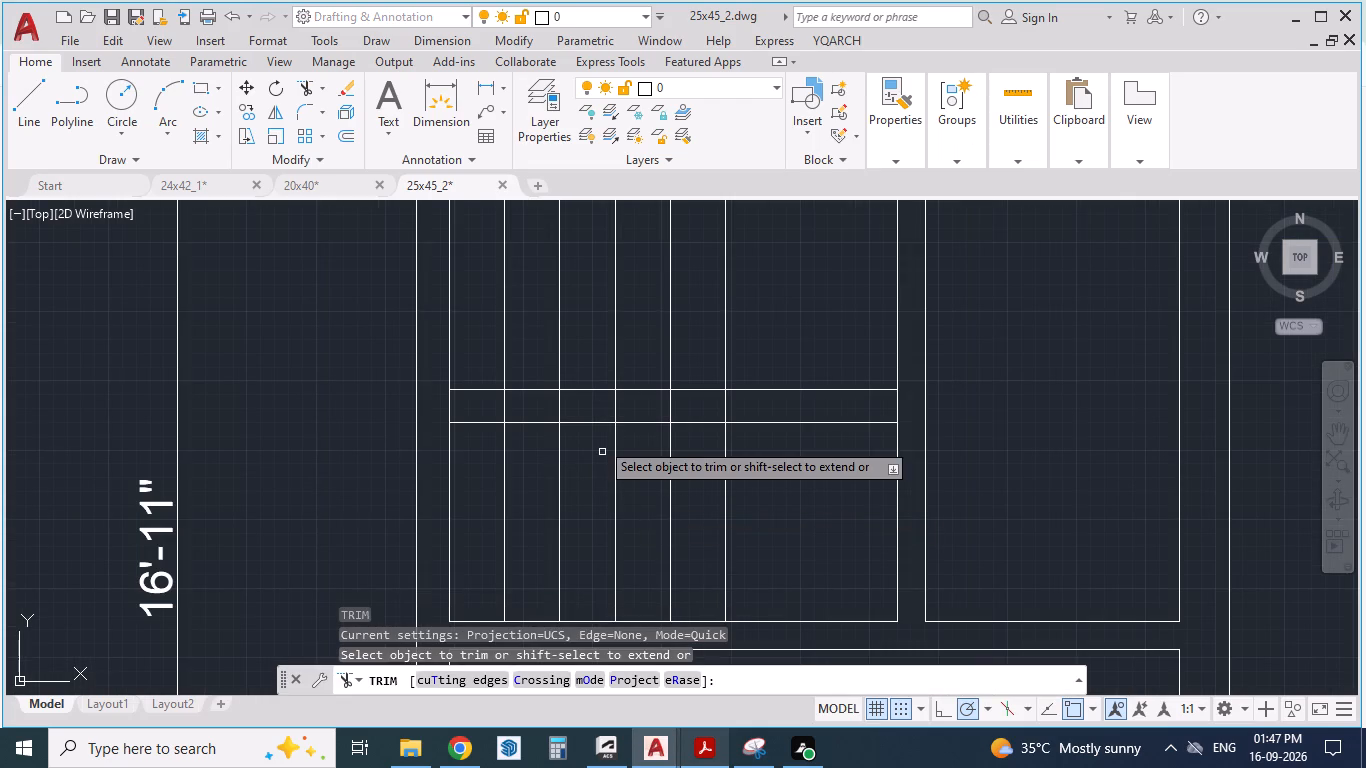
{"action": "left_click_drag", "start_coordinate": [385, 386], "coordinate": [518, 386]}
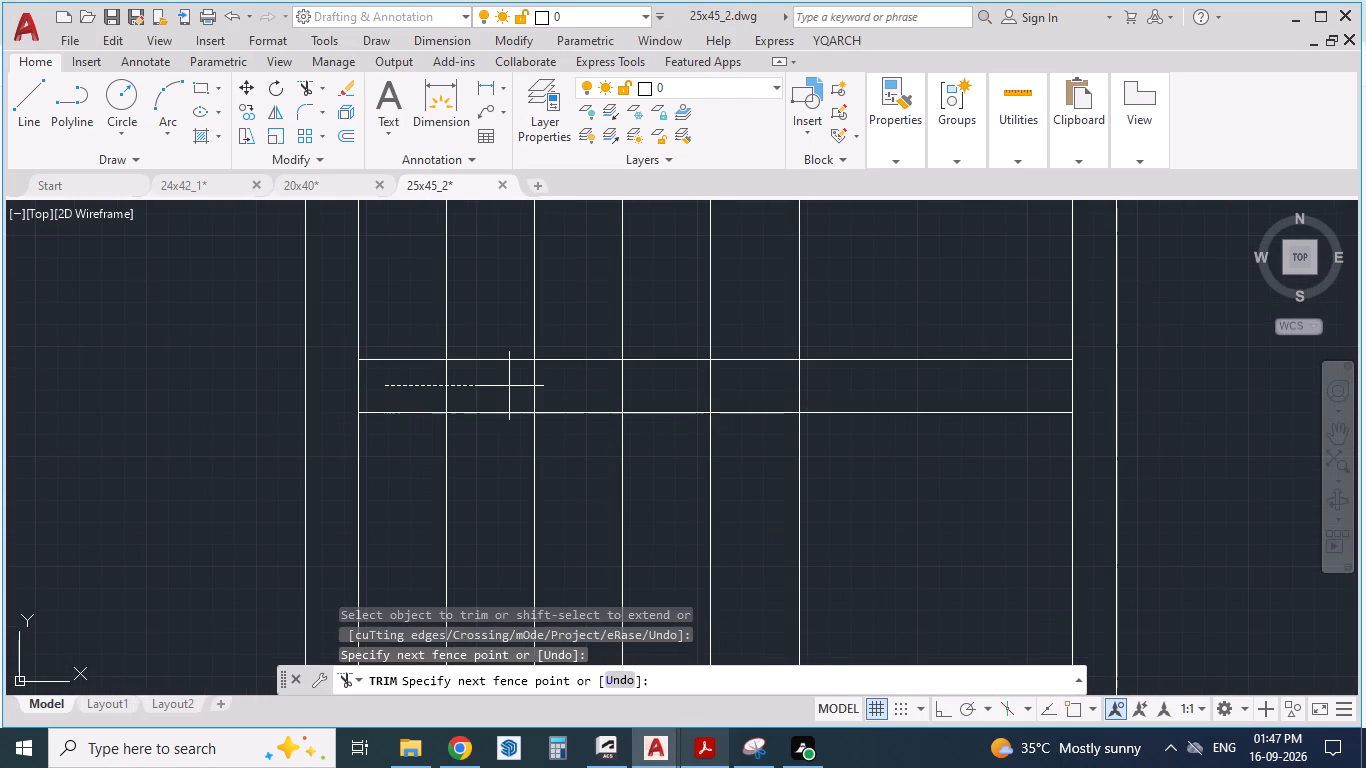
{"action": "left_click_drag", "start_coordinate": [518, 386], "coordinate": [733, 390]}
{"action": "left_click", "coordinate": [733, 391]}
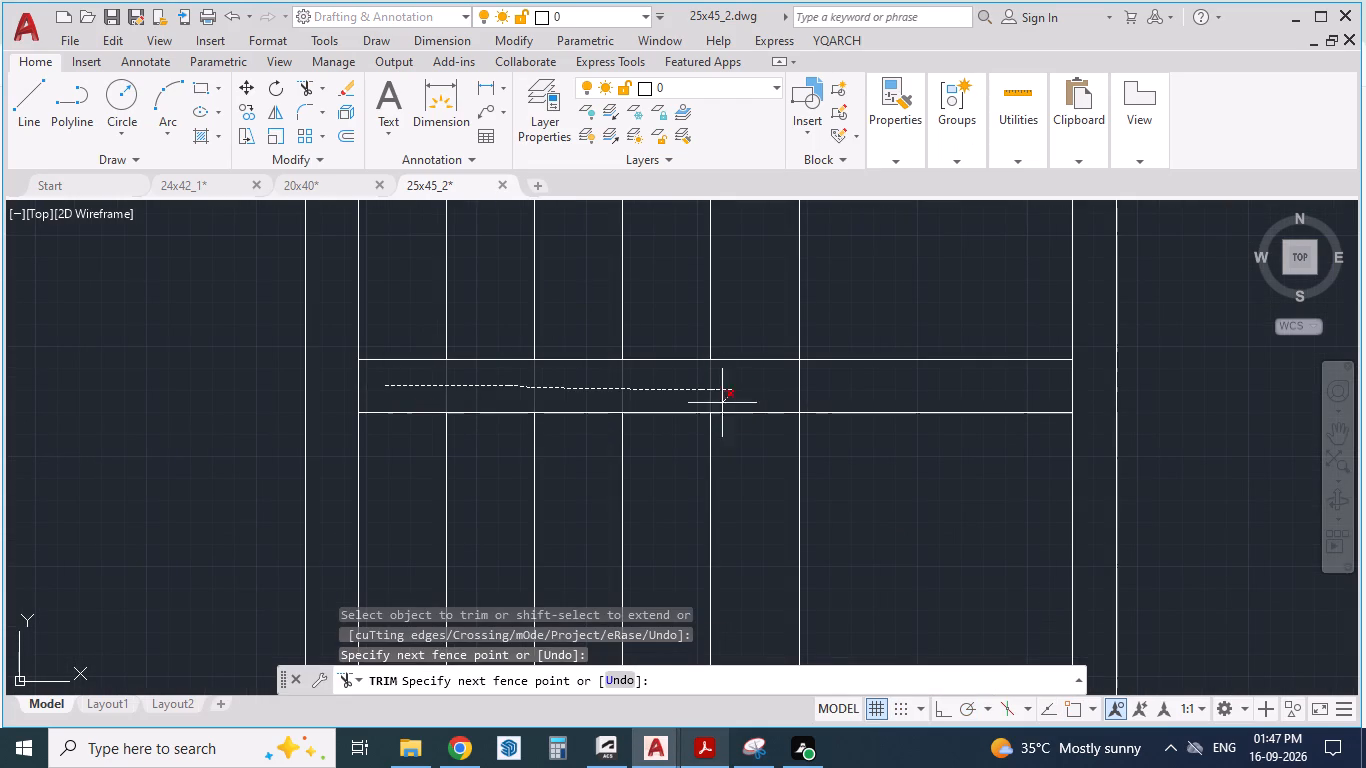
{"action": "left_click", "coordinate": [746, 390]}
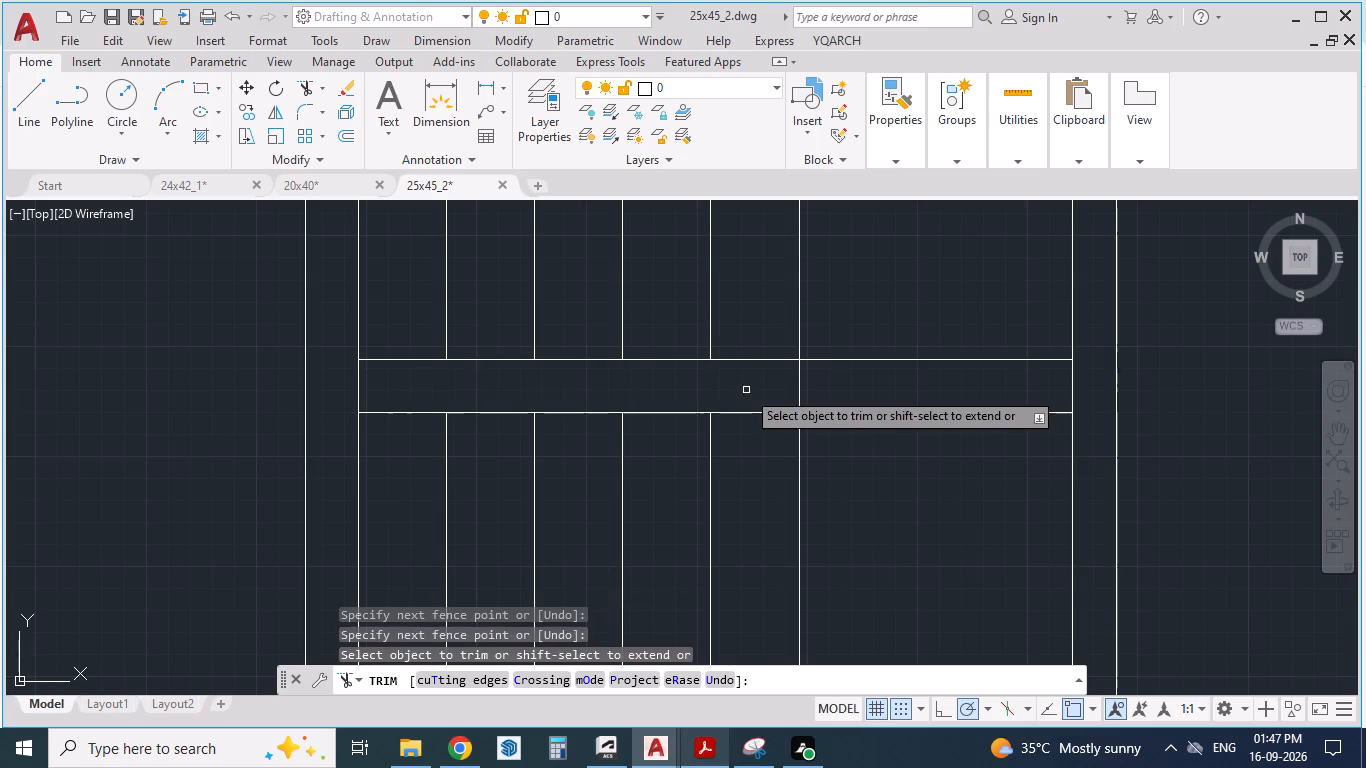
Following the PDF plan, trim both flights' inner edge lines east of the fifth tread line, plus that tread's segment between them.
{"action": "left_click", "coordinate": [712, 744]}
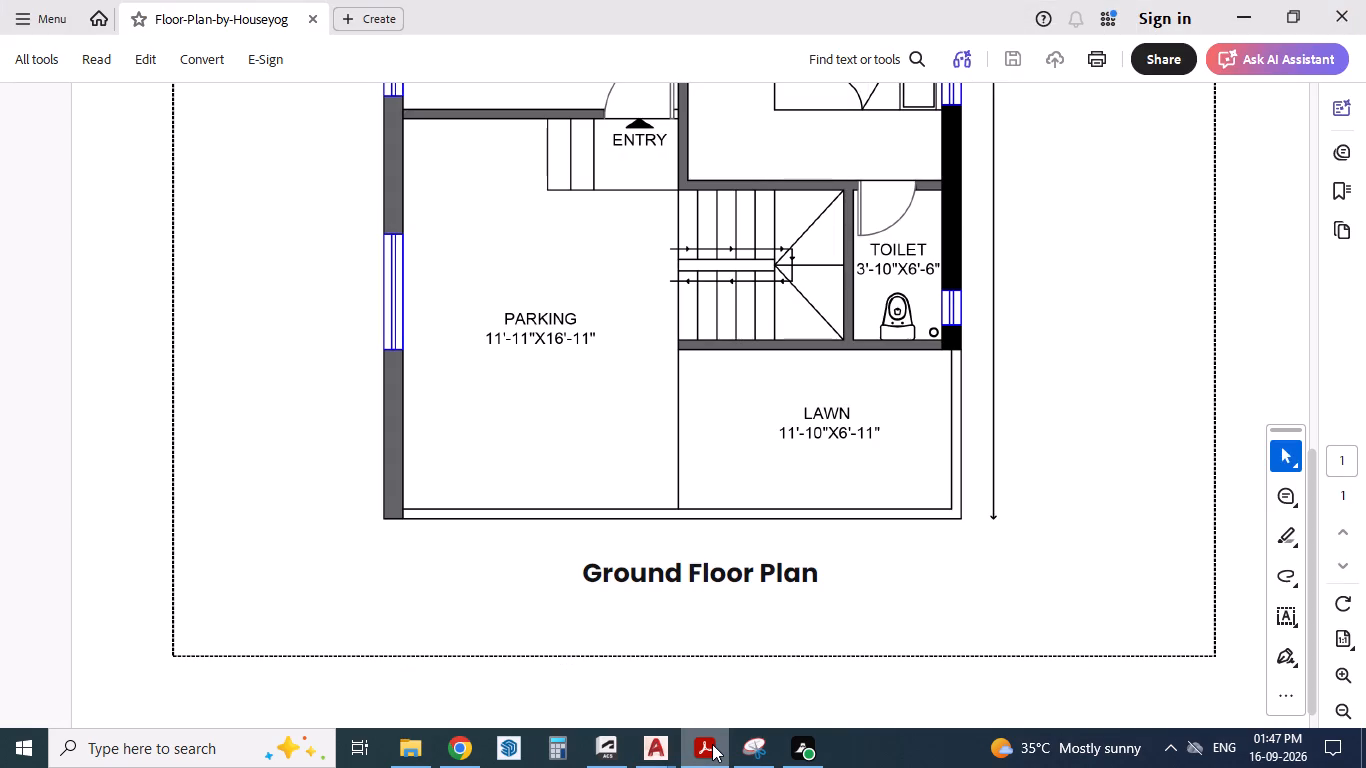
{"action": "left_click", "coordinate": [712, 744]}
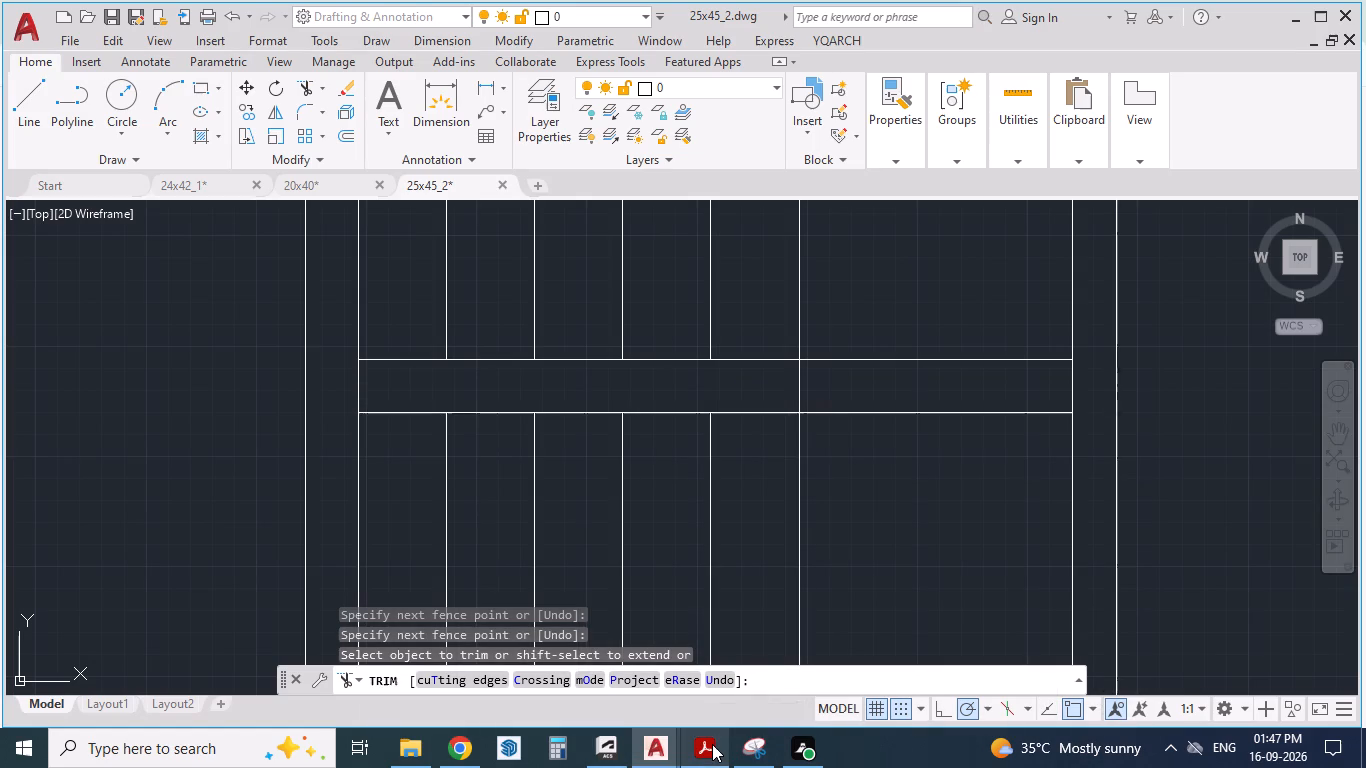
{"action": "left_click", "coordinate": [712, 744]}
{"action": "left_click", "coordinate": [712, 744]}
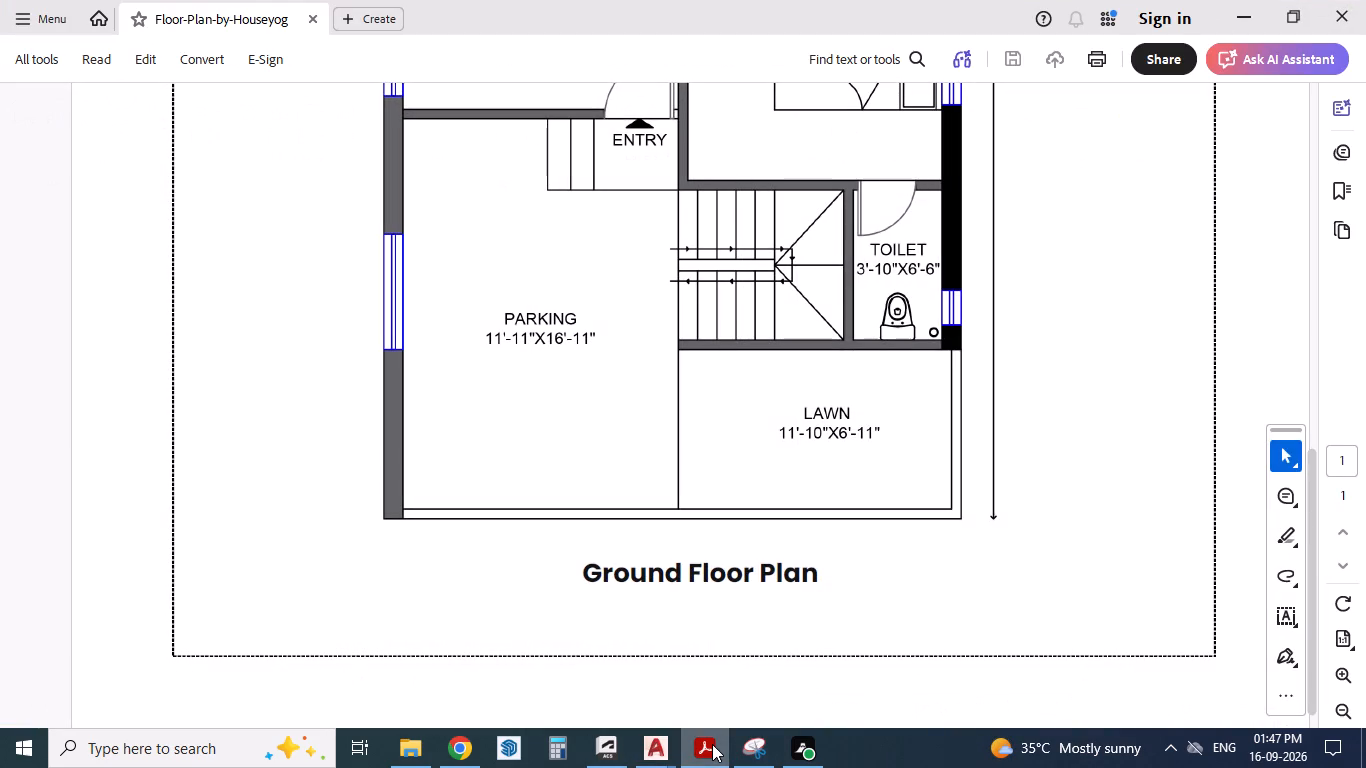
{"action": "scroll", "coordinate": [685, 425], "scroll_direction": "down", "scroll_amount": 1}
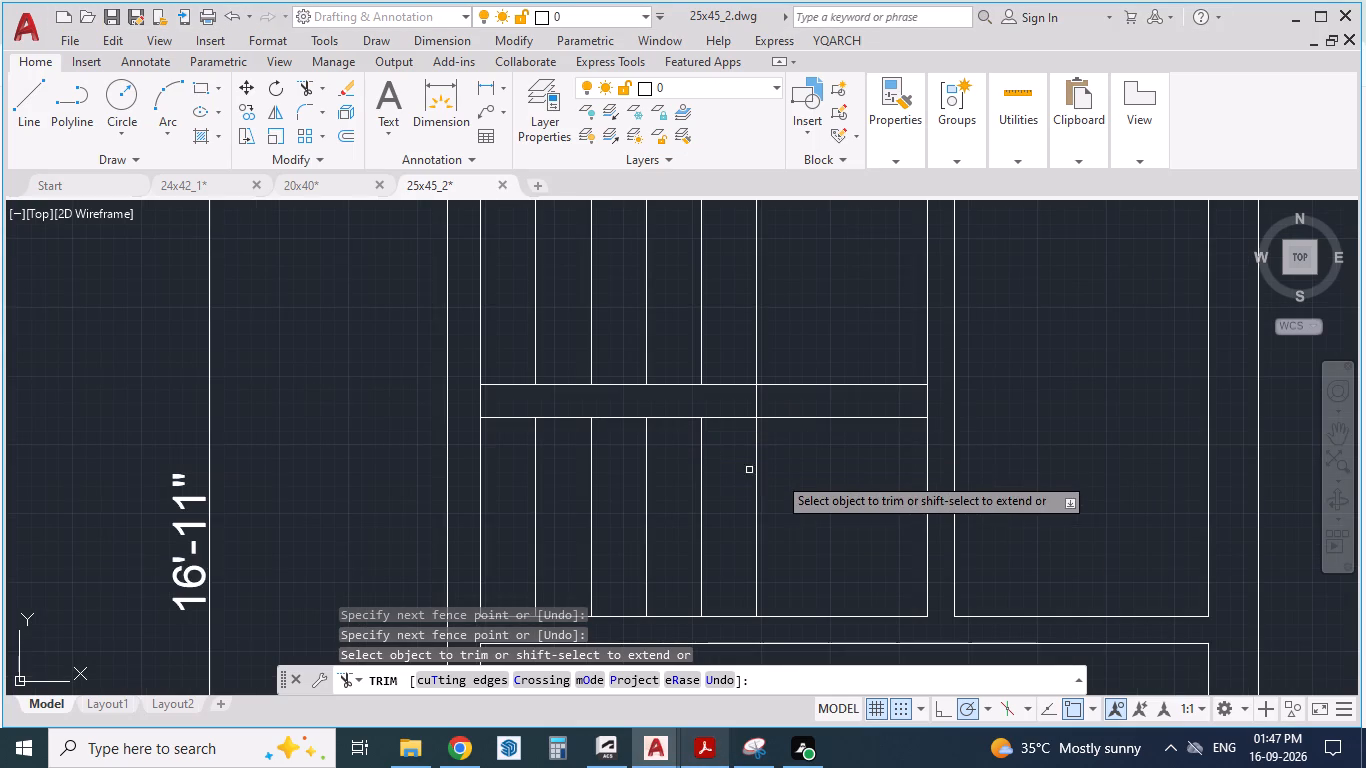
{"action": "left_click", "coordinate": [700, 743]}
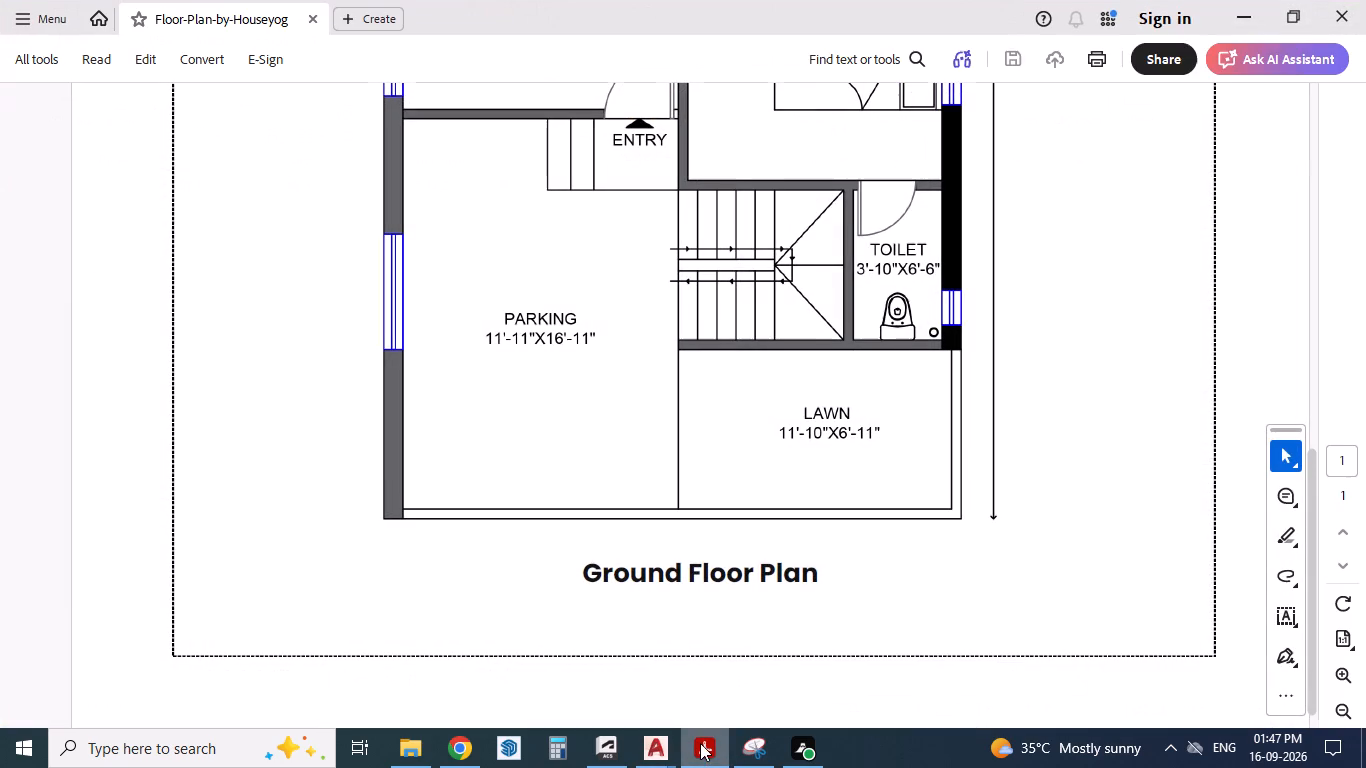
{"action": "left_click", "coordinate": [700, 743]}
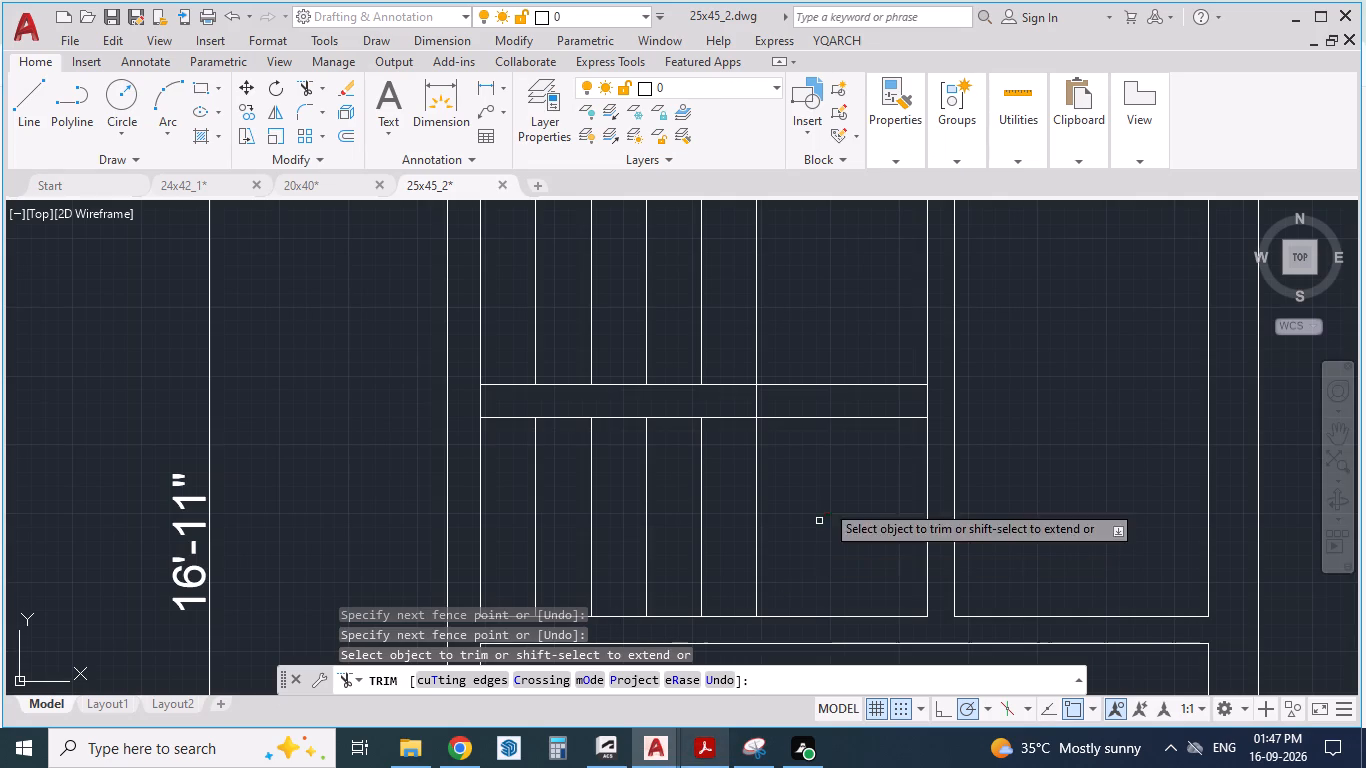
{"action": "key", "text": "Escape"}
{"action": "key", "text": "Escape"}
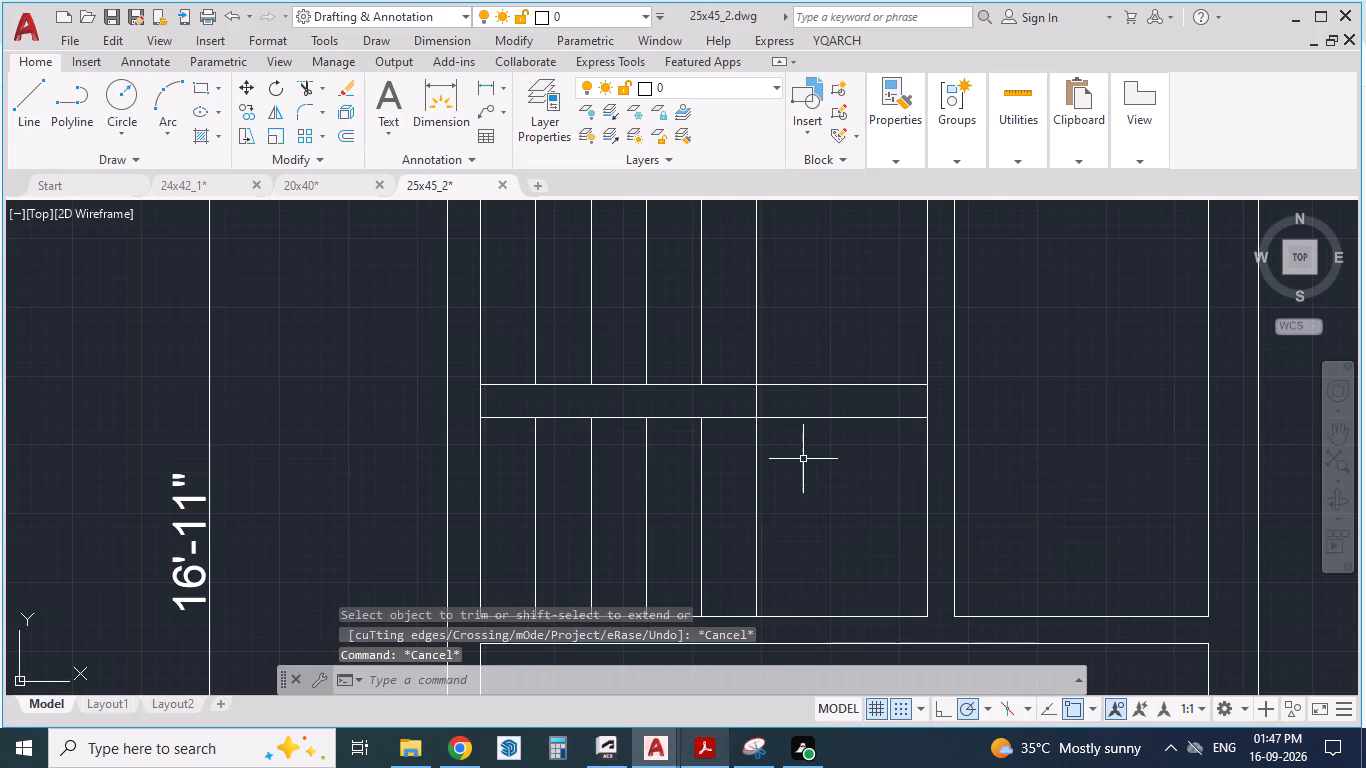
{"action": "type", "text": "TR"}
{"action": "key", "text": "Return"}
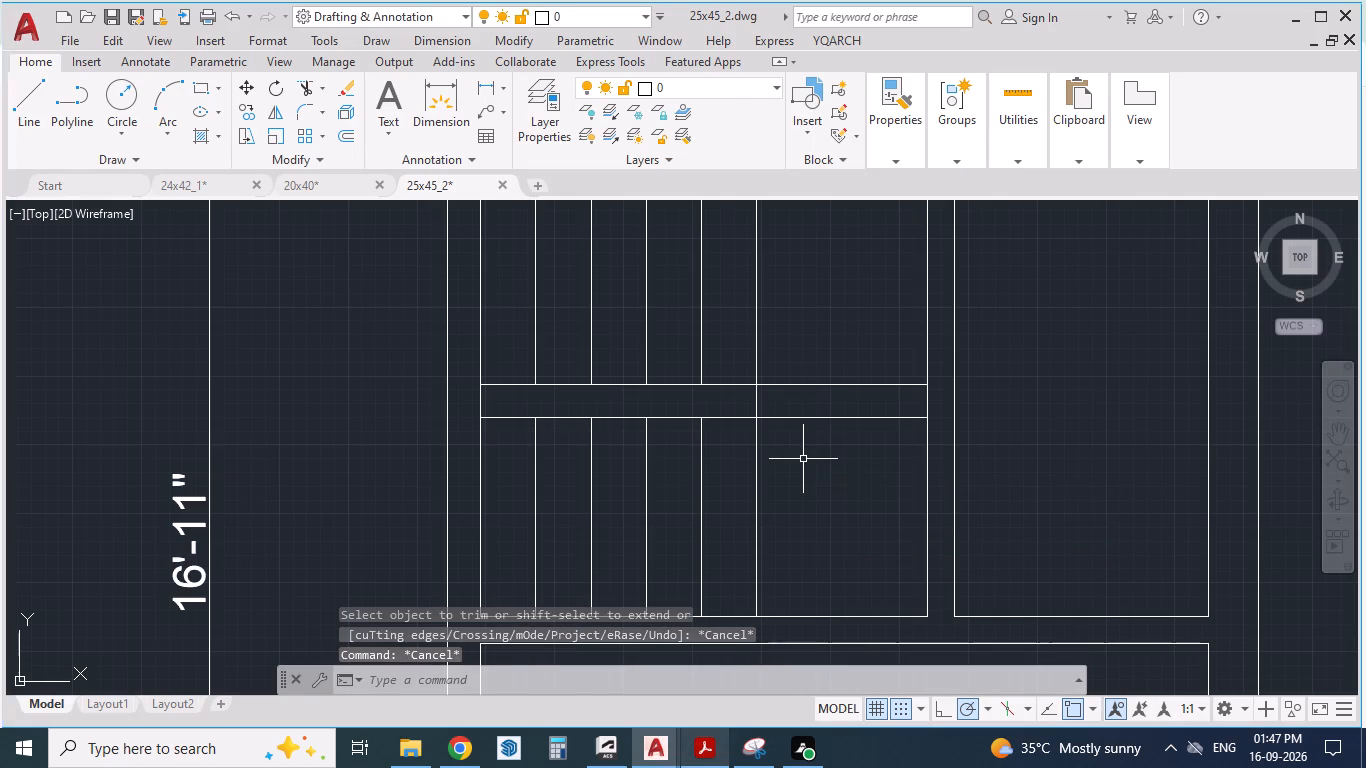
{"action": "left_click_drag", "start_coordinate": [819, 460], "coordinate": [805, 324]}
{"action": "scroll", "coordinate": [799, 409], "scroll_direction": "up", "scroll_amount": 1}
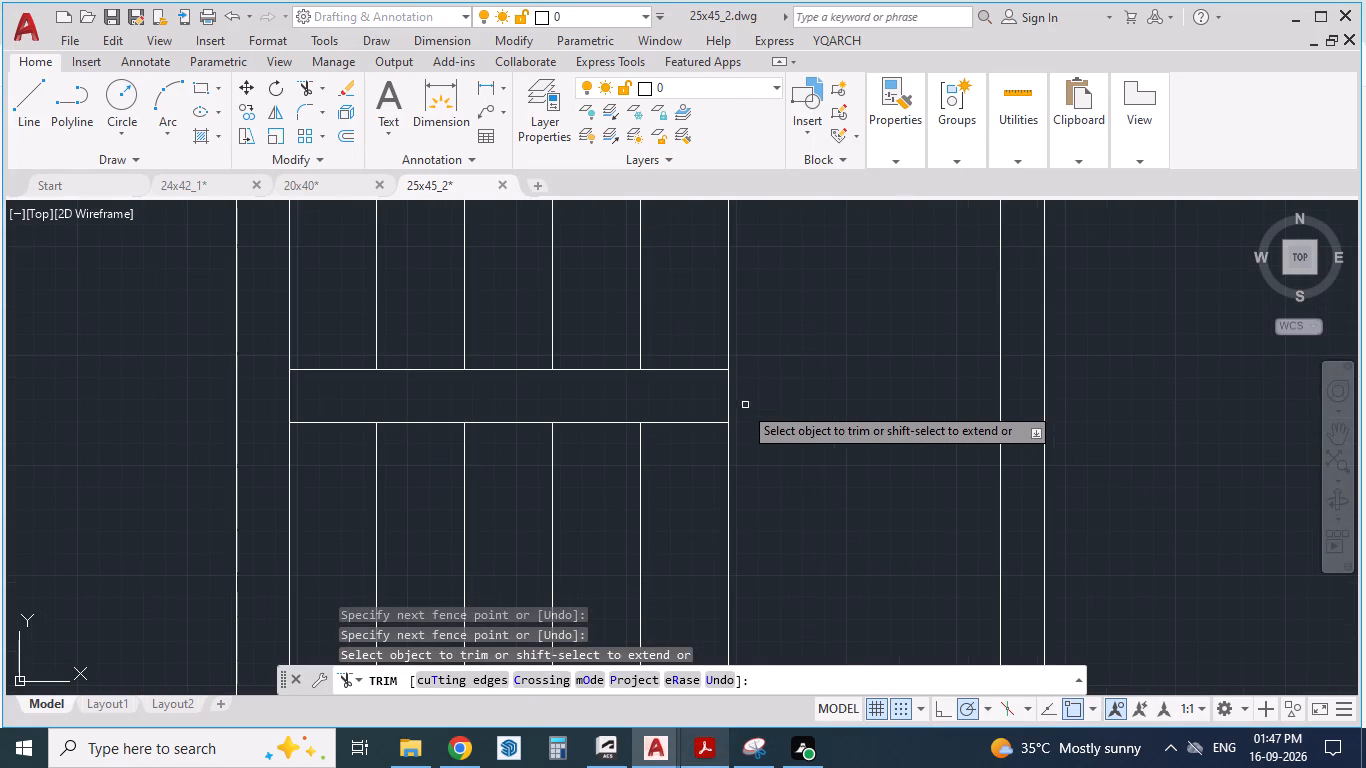
{"action": "left_click", "coordinate": [729, 400]}
{"action": "key", "text": "Escape"}
{"action": "key", "text": "Escape"}
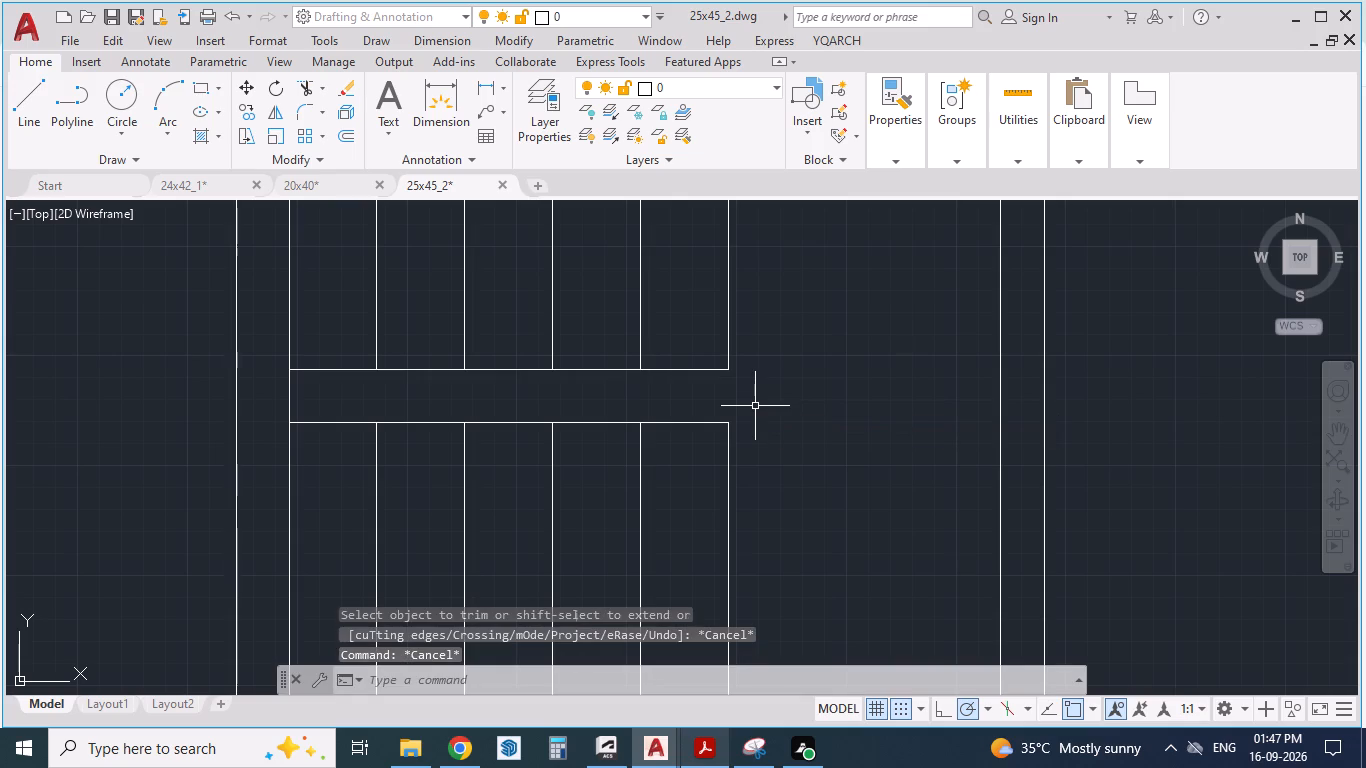
Draw a vertical line closing the east end of the gap between the two flights' inner edges.
{"action": "key", "text": "l"}
{"action": "key", "text": "Return"}
{"action": "left_click", "coordinate": [728, 374]}
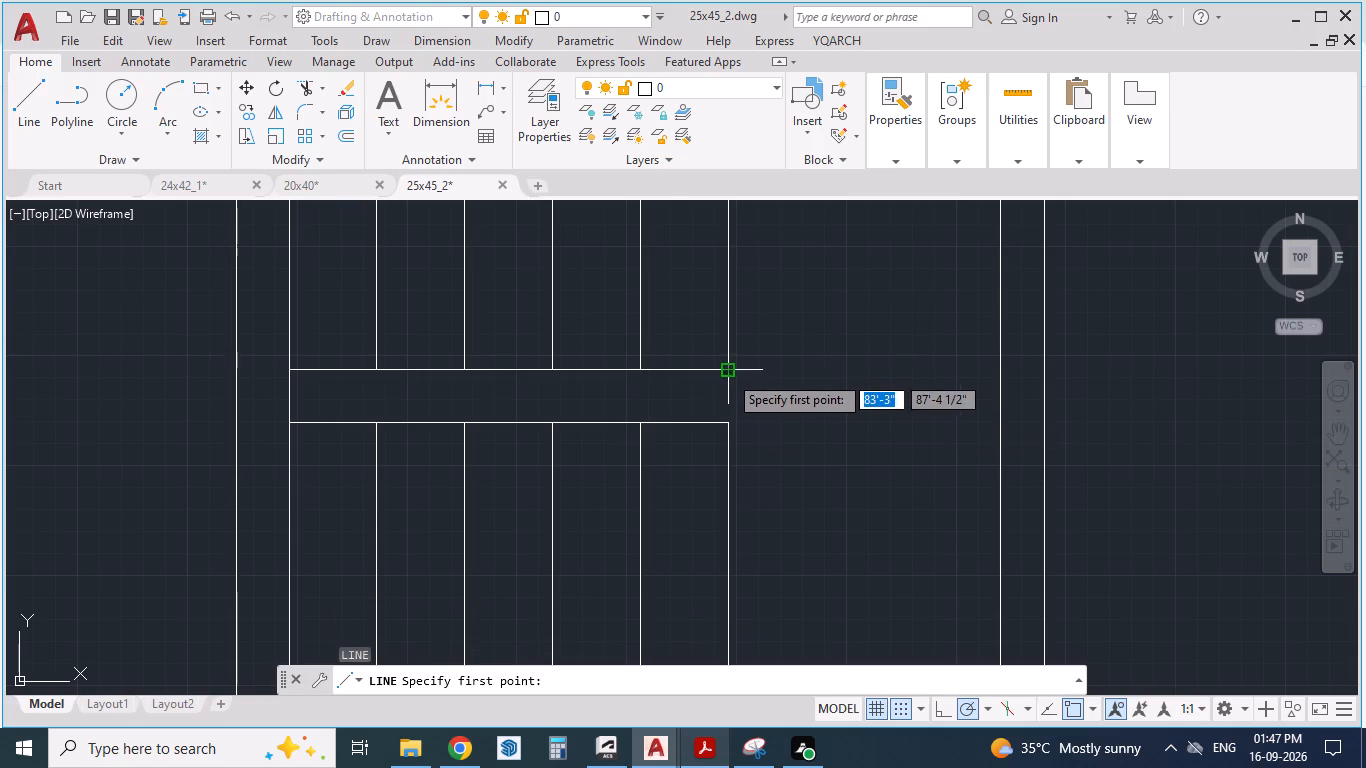
{"action": "left_click", "coordinate": [731, 424]}
{"action": "key", "text": "Return"}
Draw a horizontal line from the closing line's midpoint to the stair area's east edge, checking it against the PDF plan.
{"action": "scroll", "coordinate": [748, 404], "scroll_direction": "up", "scroll_amount": 1}
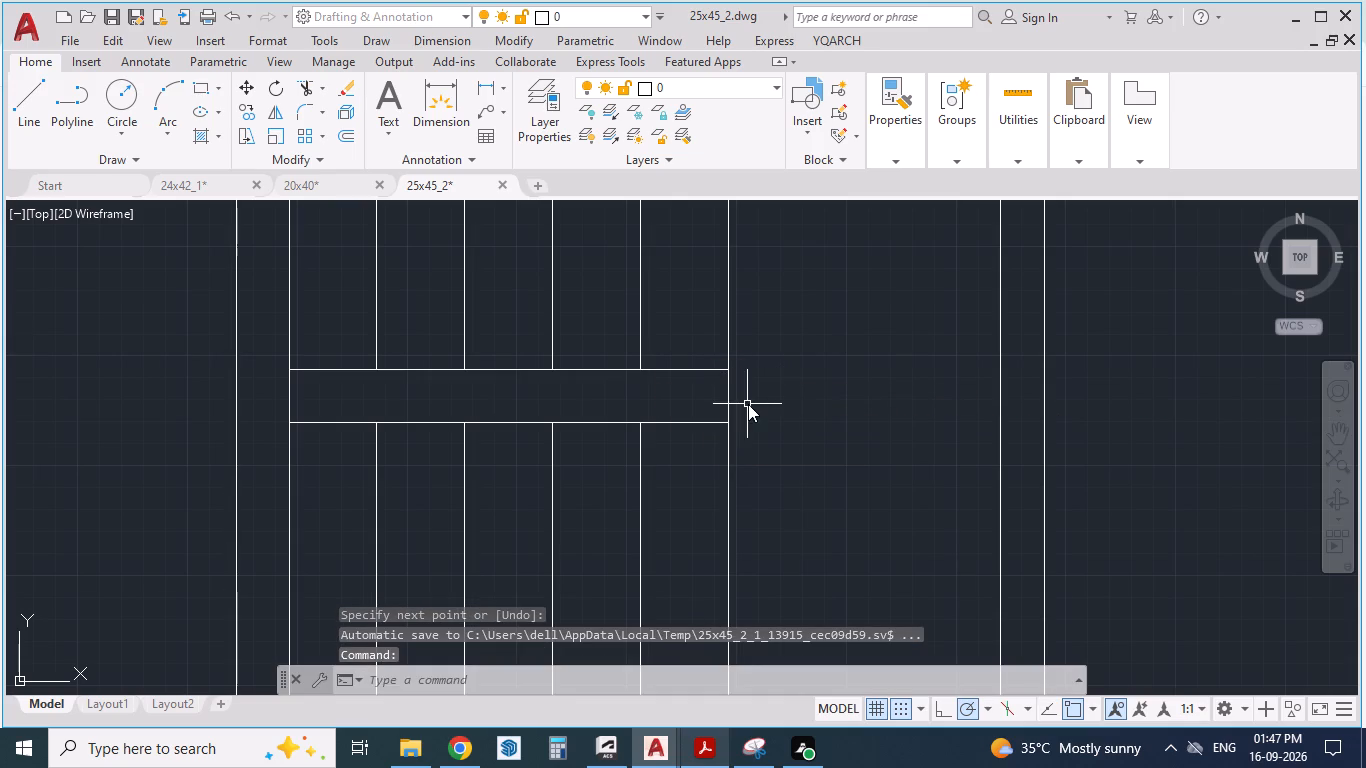
{"action": "key", "text": "l"}
{"action": "key", "text": "Return"}
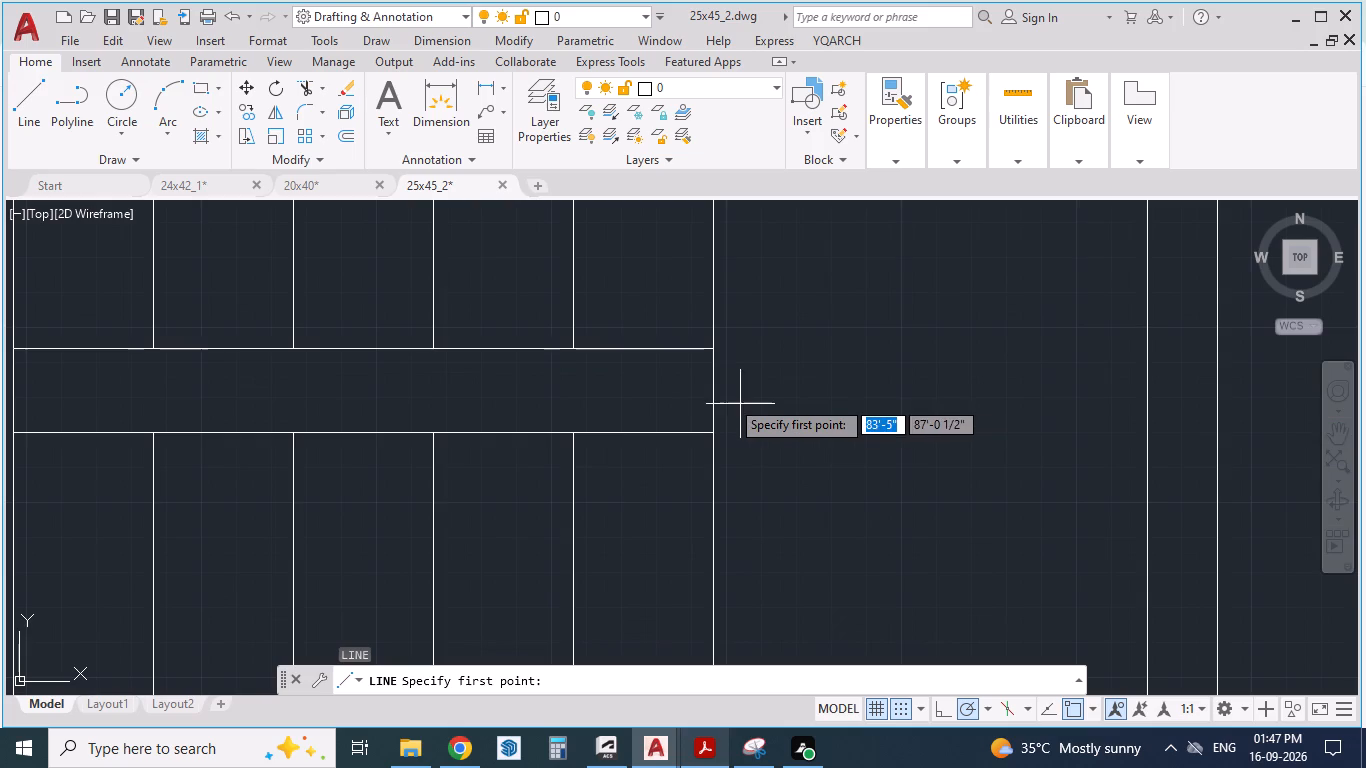
{"action": "left_click", "coordinate": [717, 393]}
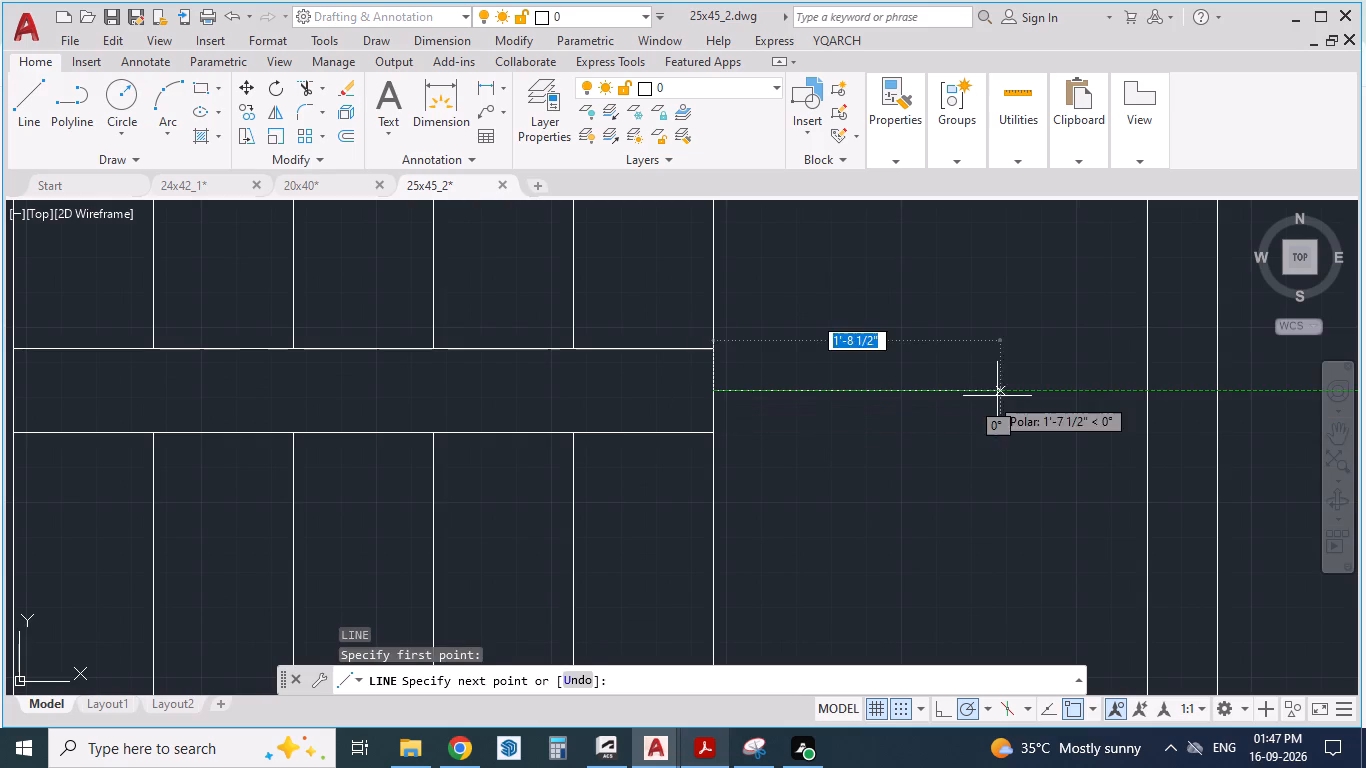
{"action": "left_click", "coordinate": [1148, 395]}
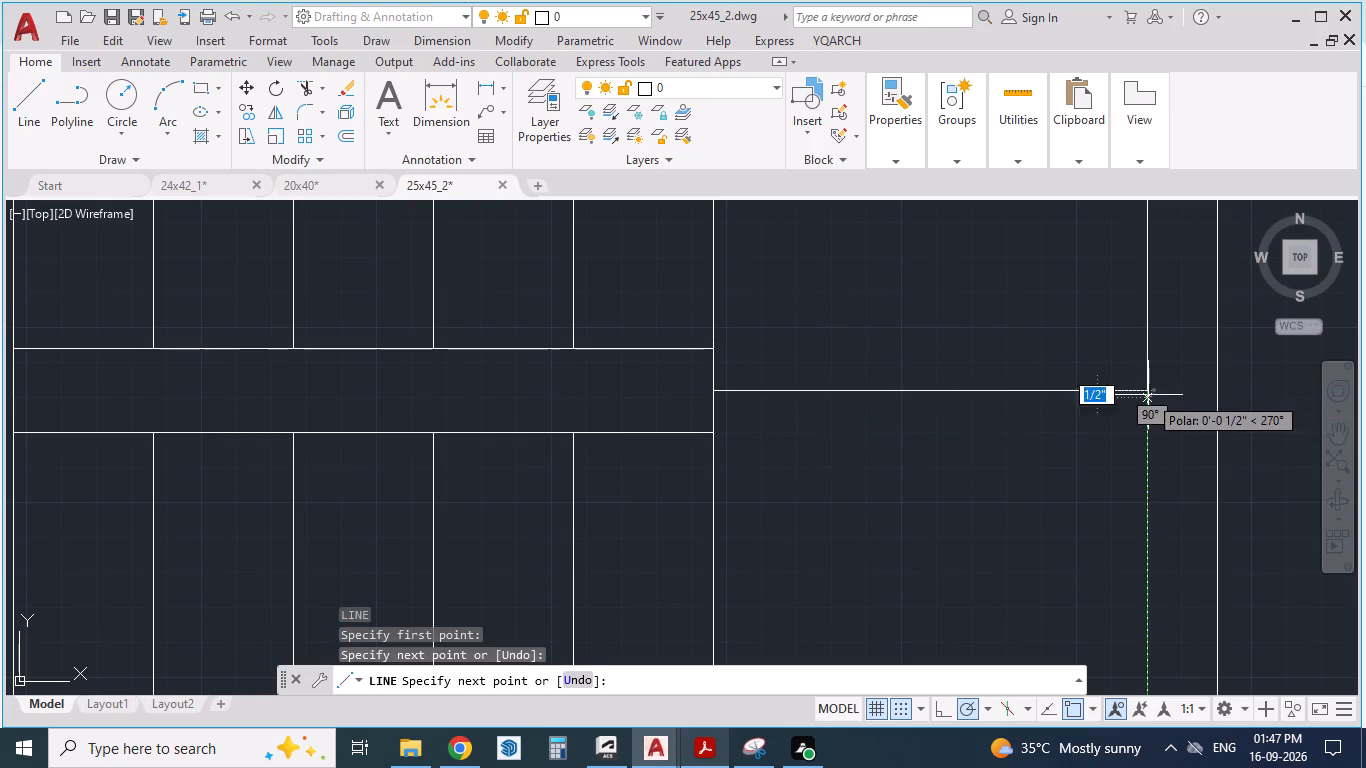
{"action": "key", "text": "Return"}
{"action": "scroll", "coordinate": [885, 392], "scroll_direction": "down", "scroll_amount": 1}
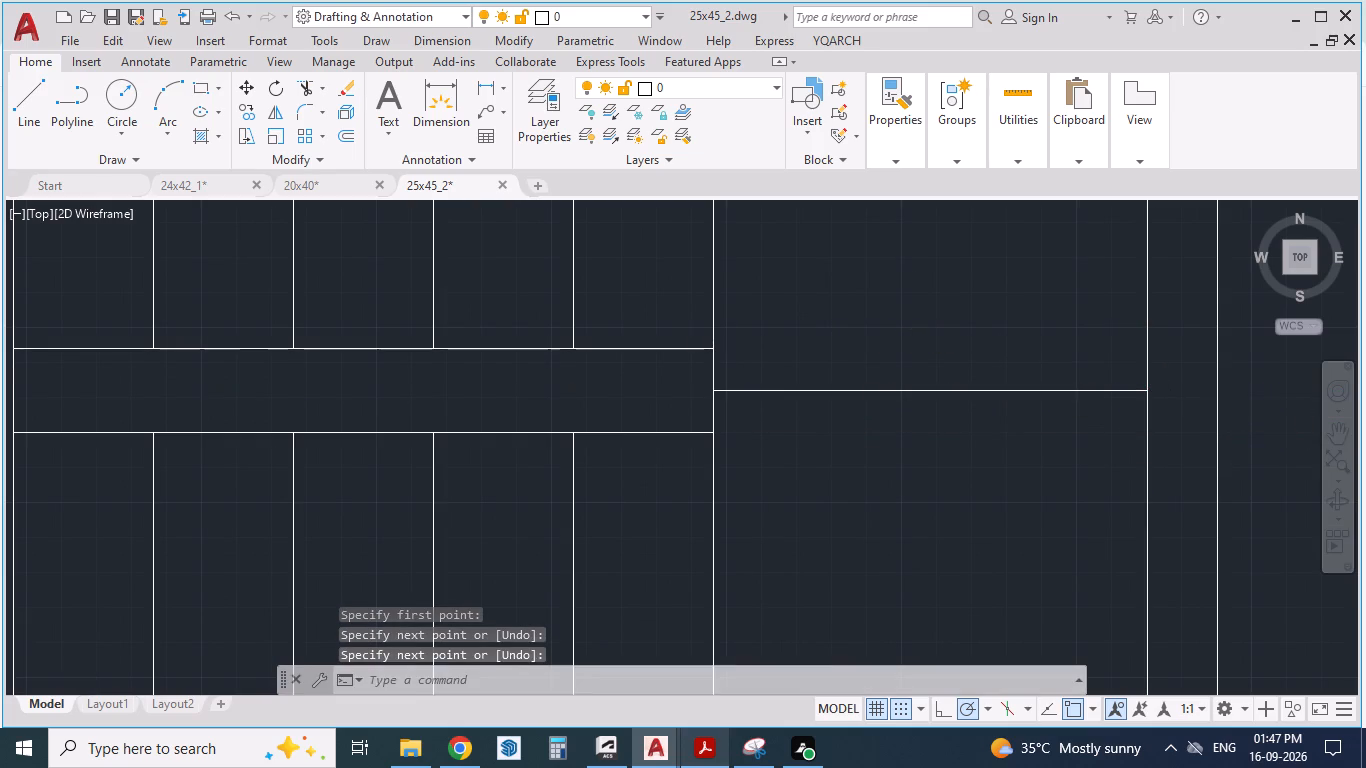
{"action": "left_click", "coordinate": [699, 747]}
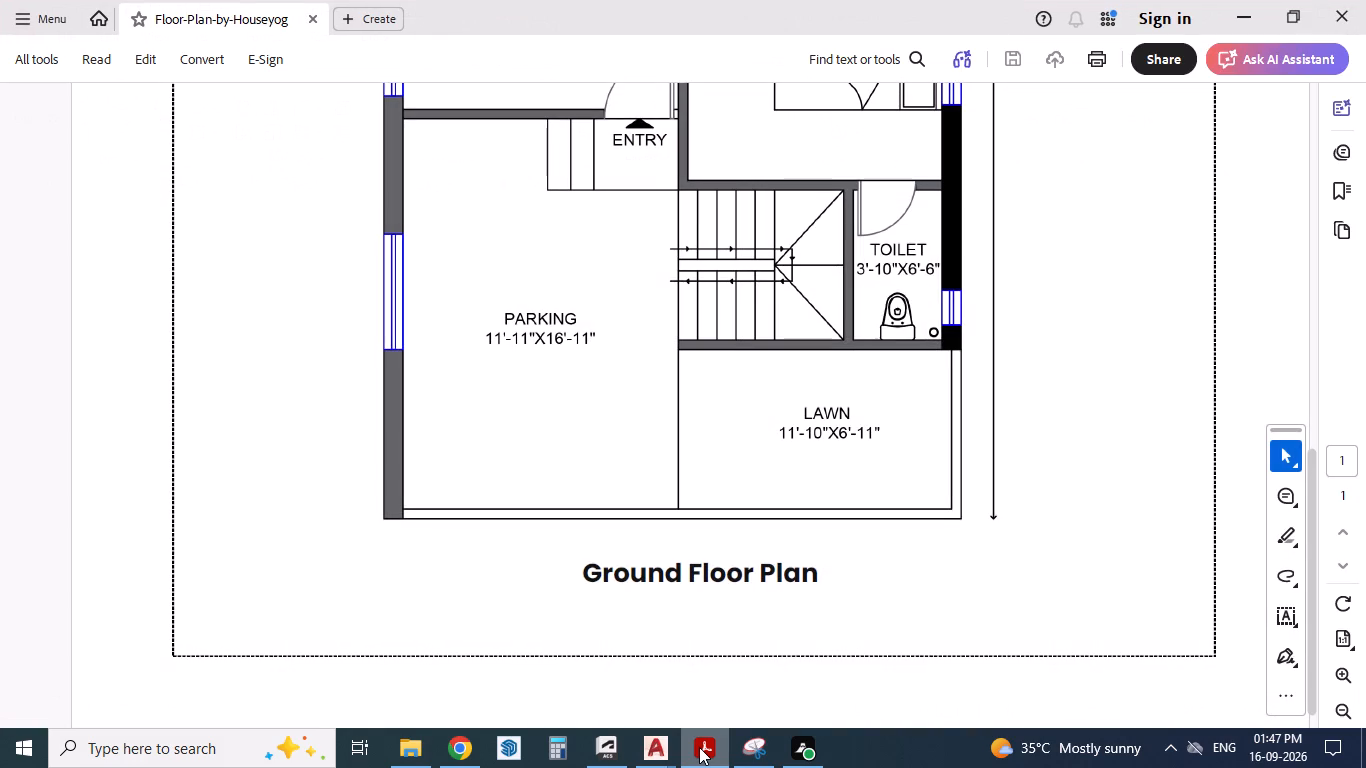
{"action": "left_click", "coordinate": [699, 747]}
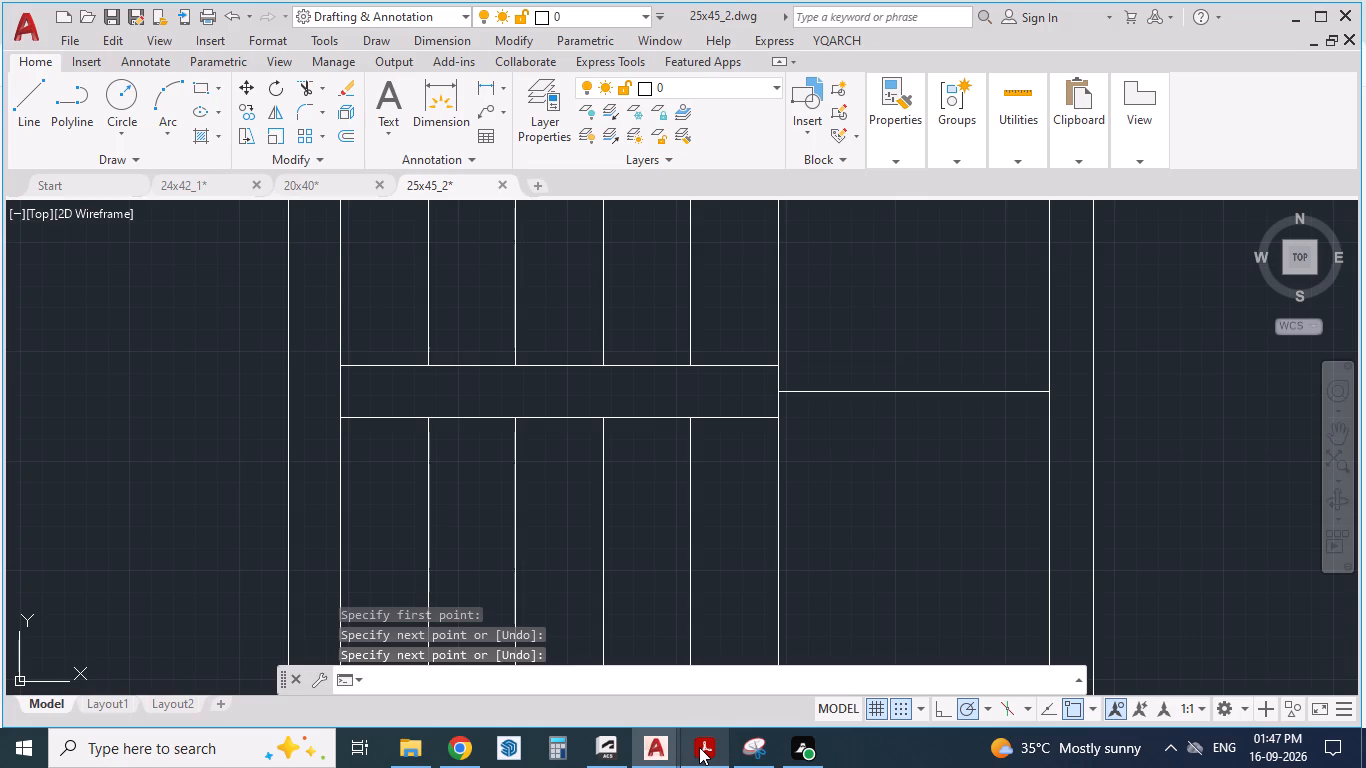
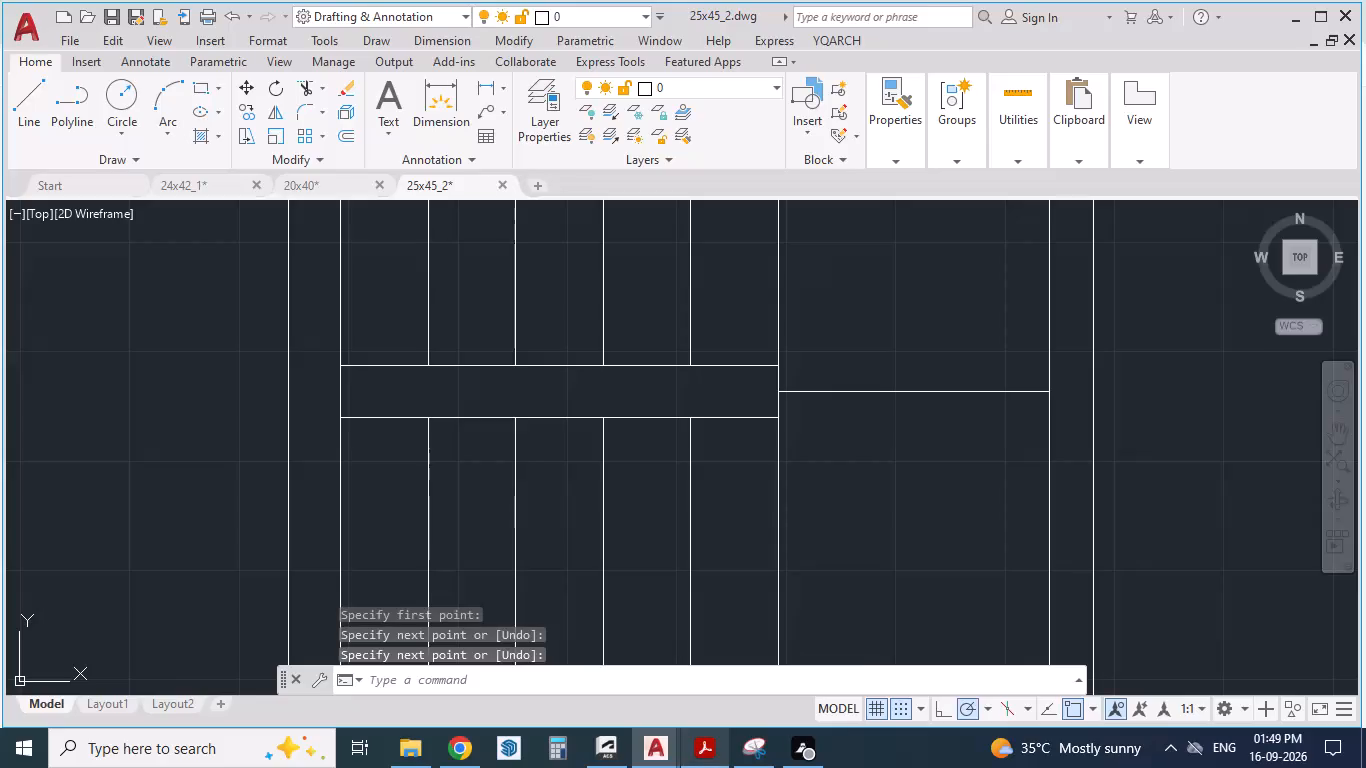
Draw a diagonal line from the inner end of the stair landing's middle line towards the landing's upper outer corner.
{"action": "key", "text": "Return"}
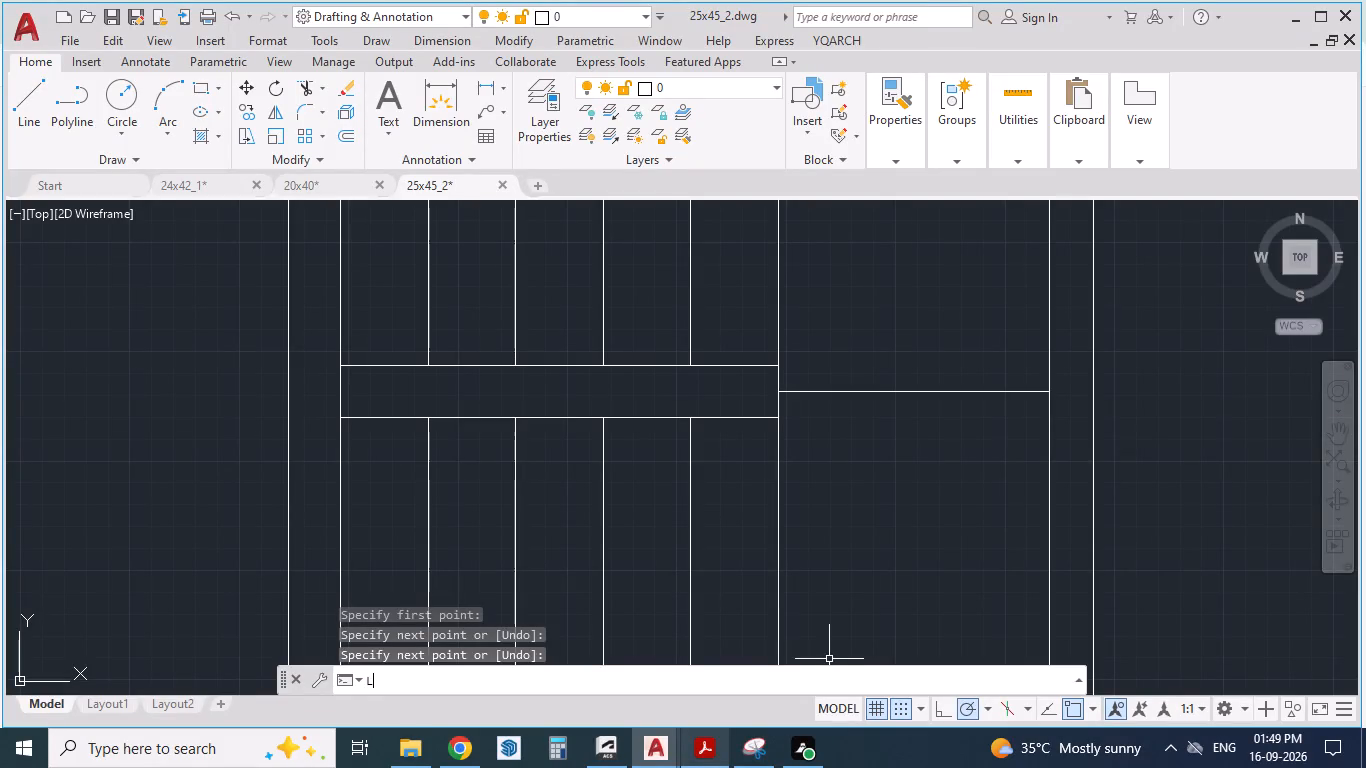
{"action": "scroll", "coordinate": [761, 441], "scroll_direction": "down", "scroll_amount": 2}
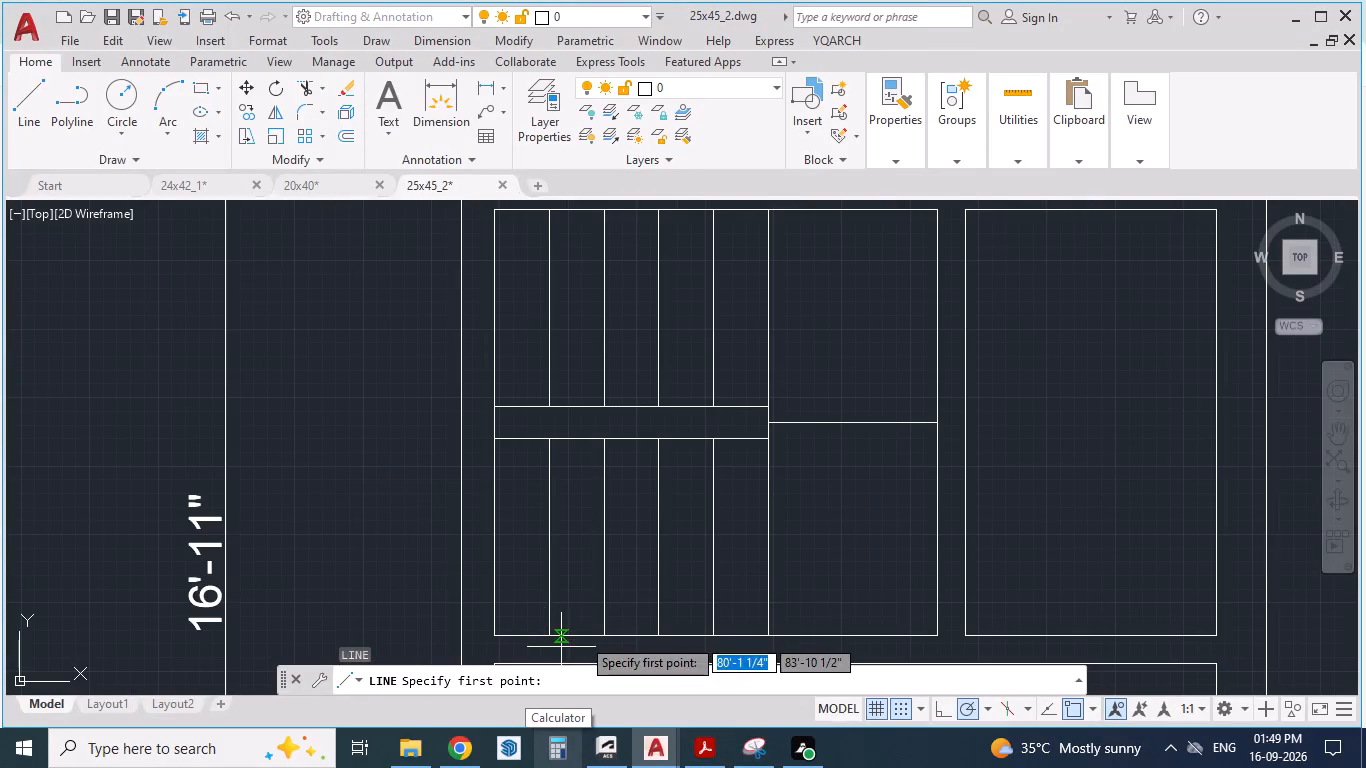
{"action": "left_click", "coordinate": [763, 427]}
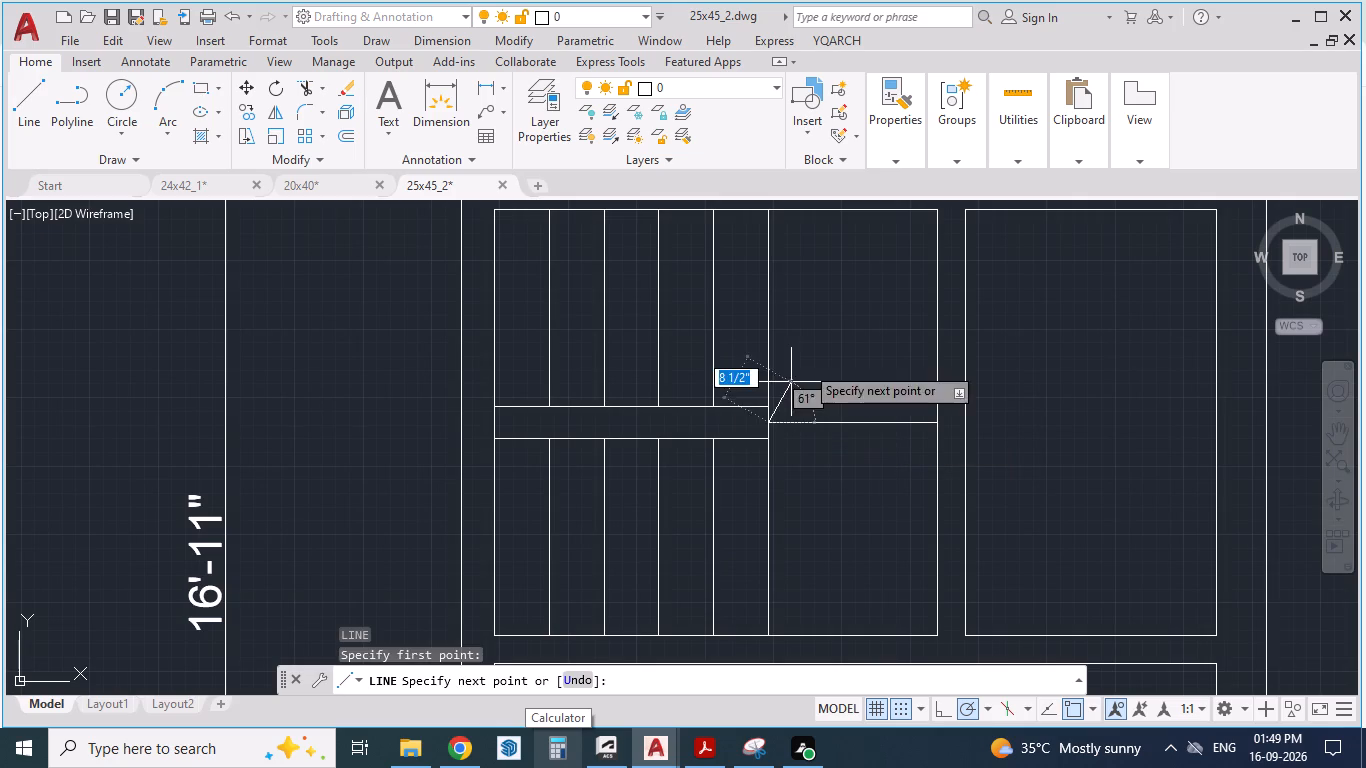
{"action": "left_click", "coordinate": [931, 211]}
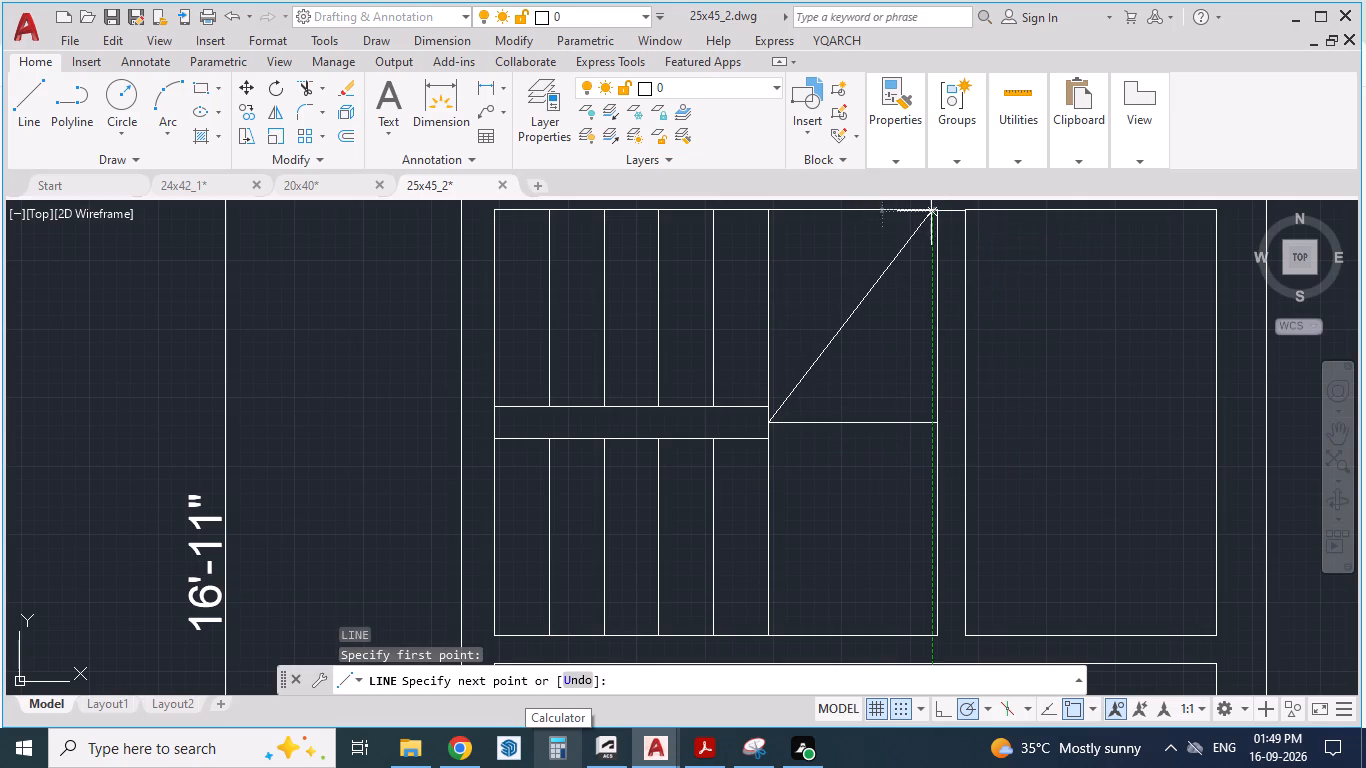
{"action": "key", "text": "Return"}
Stretch the diagonal's upper end so it meets the stair landing's upper outer corner exactly.
{"action": "scroll", "coordinate": [895, 281], "scroll_direction": "down", "scroll_amount": 1}
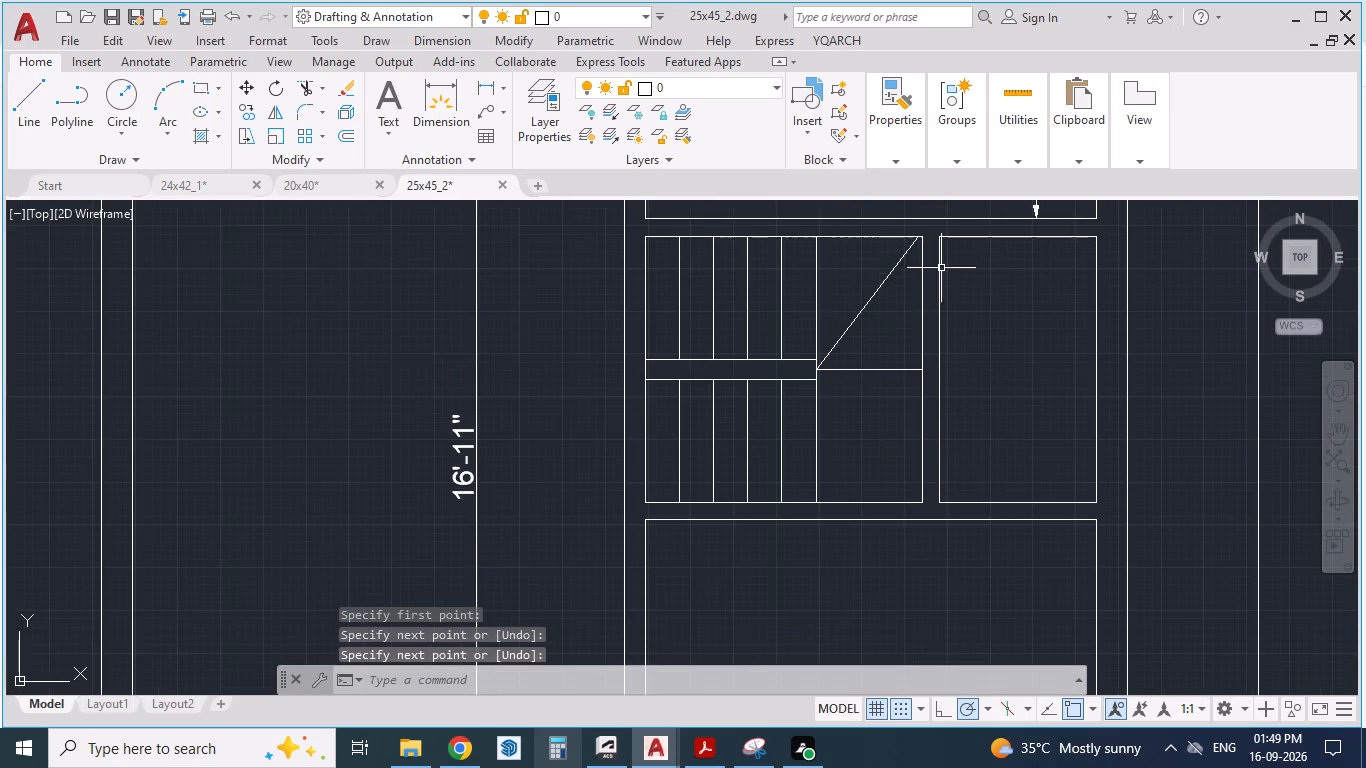
{"action": "scroll", "coordinate": [937, 245], "scroll_direction": "up", "scroll_amount": 2}
{"action": "left_click", "coordinate": [882, 238]}
{"action": "scroll", "coordinate": [908, 209], "scroll_direction": "up", "scroll_amount": 2}
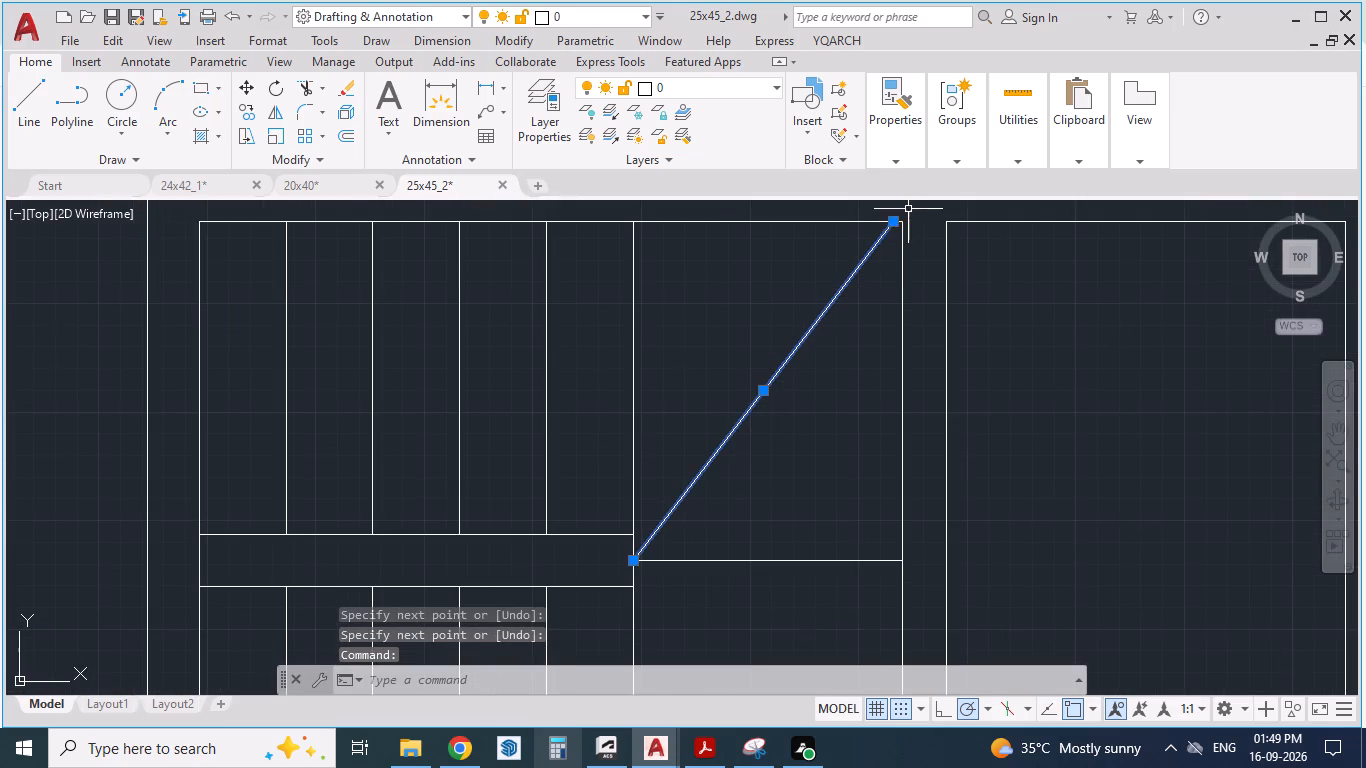
{"action": "left_click_drag", "start_coordinate": [874, 234], "coordinate": [898, 235]}
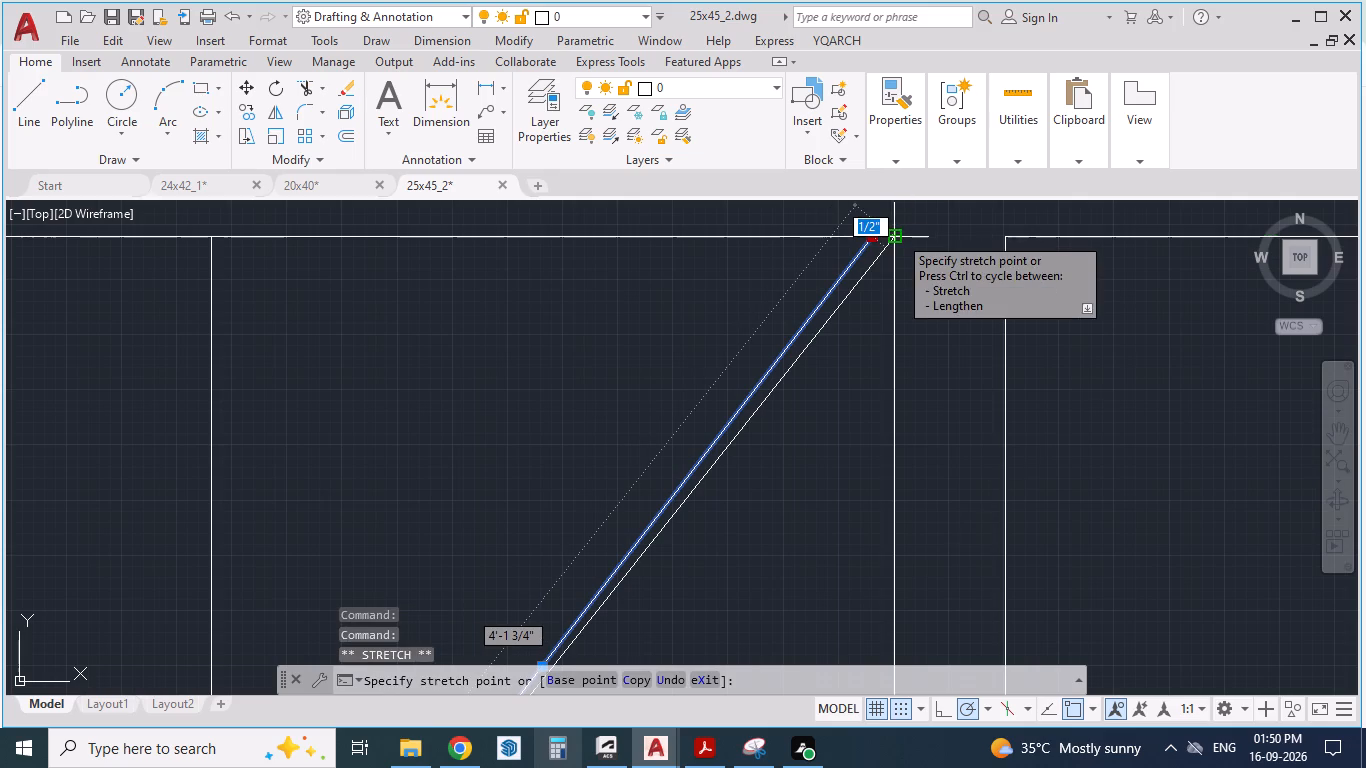
{"action": "left_click", "coordinate": [896, 235]}
Draw a second diagonal about 4'-1 1/2" long from the middle line's inner end to the landing's lower outer corner.
{"action": "scroll", "coordinate": [899, 232], "scroll_direction": "down", "scroll_amount": 3}
{"action": "scroll", "coordinate": [715, 544], "scroll_direction": "up", "scroll_amount": 1}
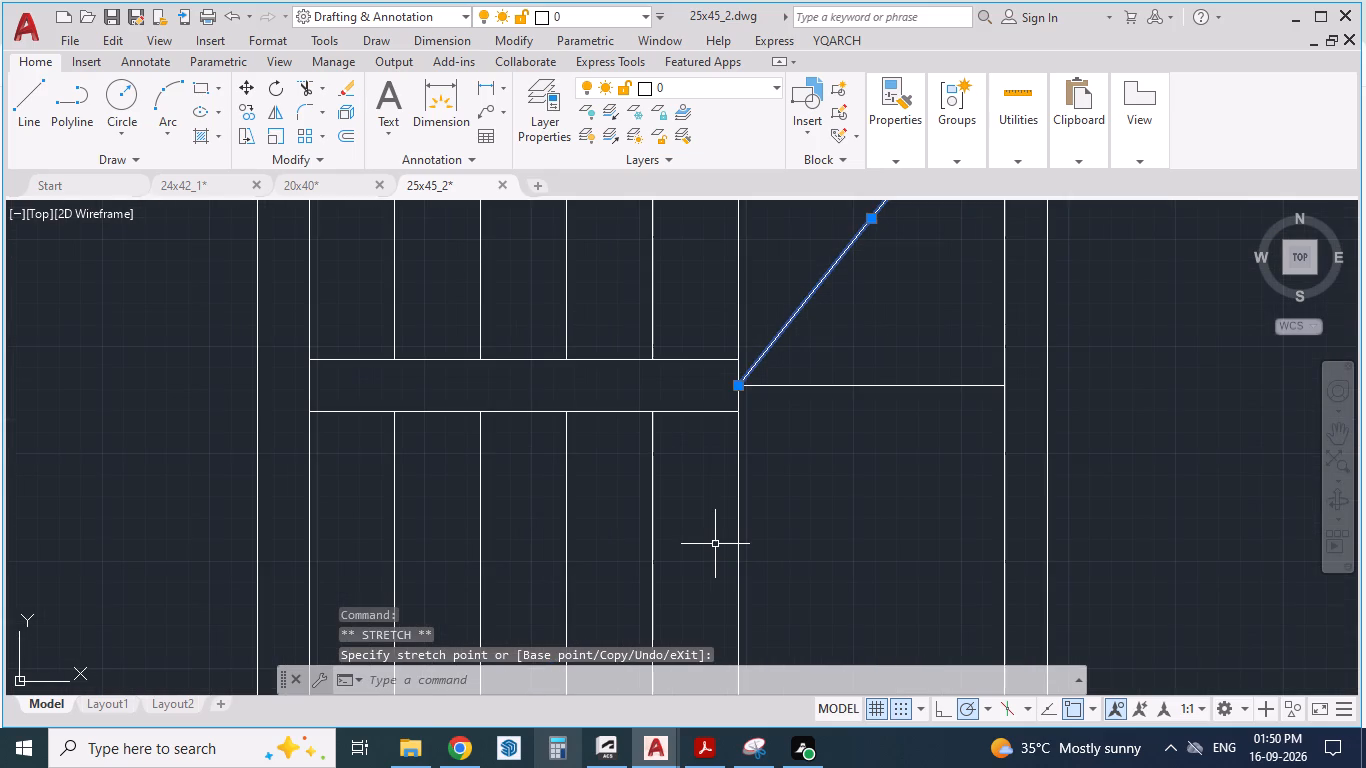
{"action": "key", "text": "space"}
{"action": "key", "text": "l"}
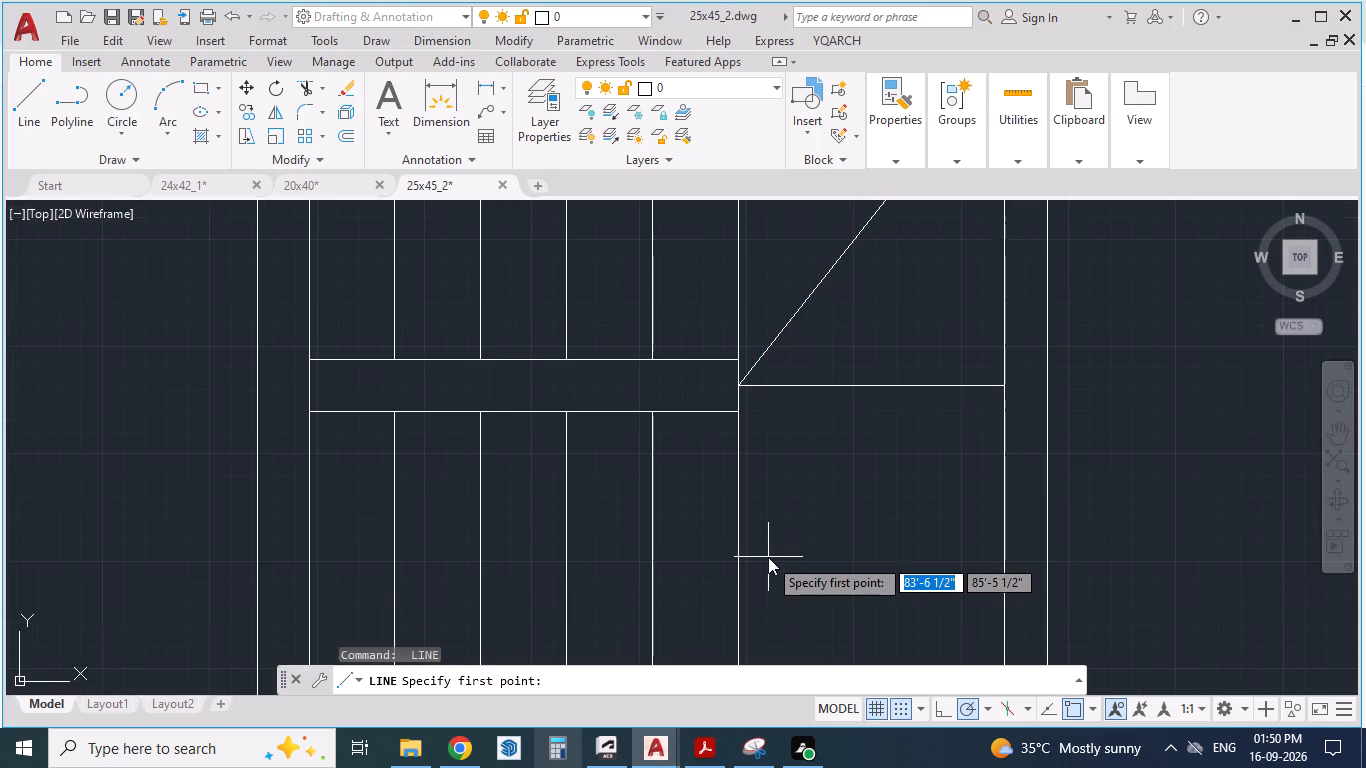
{"action": "key", "text": "Return"}
{"action": "key", "text": "Escape"}
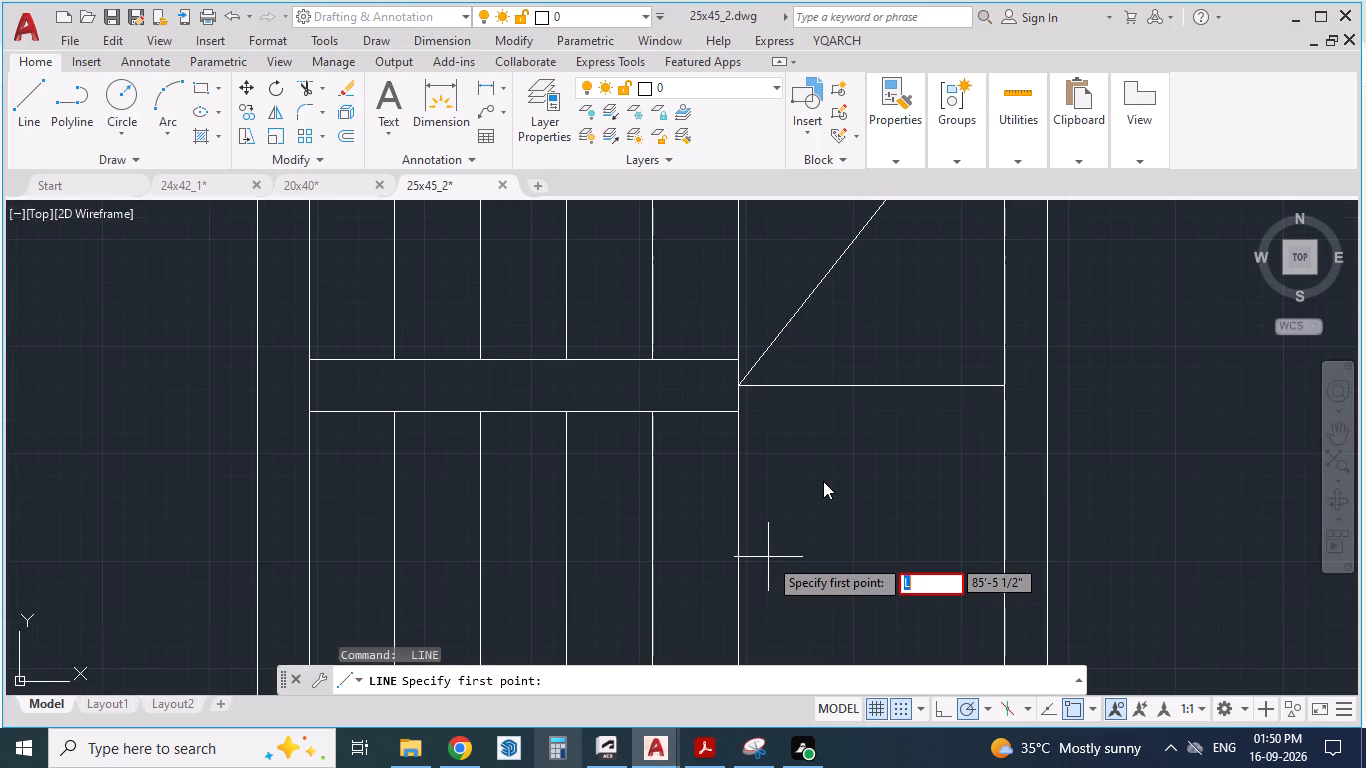
{"action": "key", "text": "Escape"}
{"action": "key", "text": "l"}
{"action": "key", "text": "Return"}
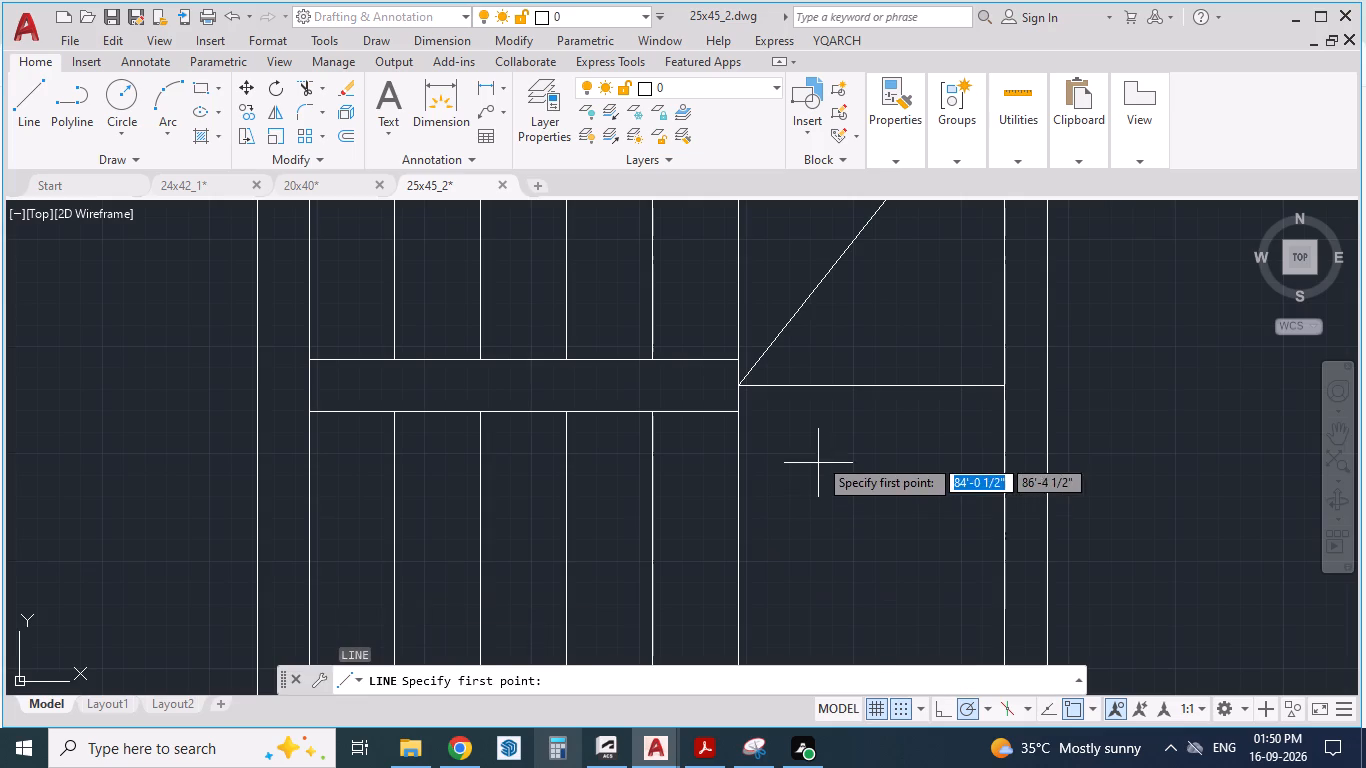
{"action": "scroll", "coordinate": [809, 450], "scroll_direction": "up", "scroll_amount": 1}
{"action": "left_click", "coordinate": [695, 355]}
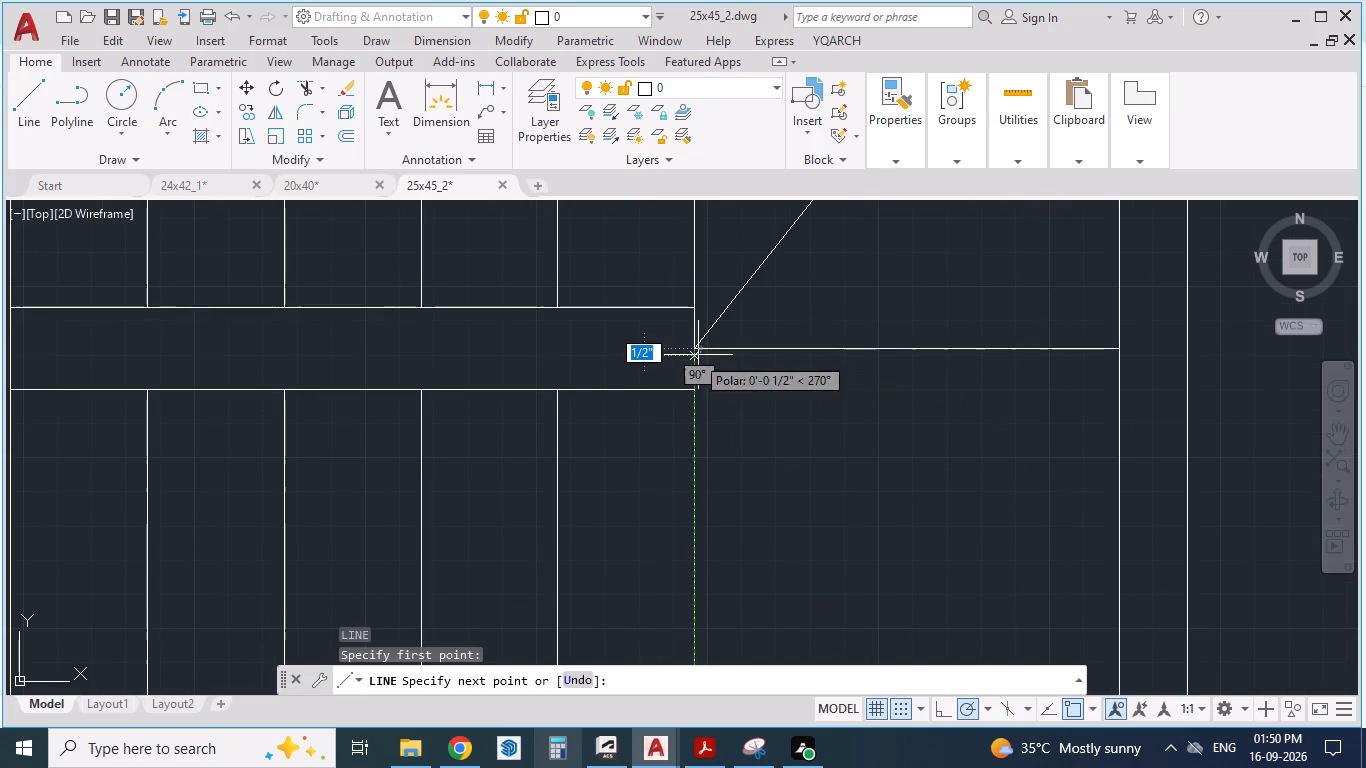
{"action": "scroll", "coordinate": [698, 355], "scroll_direction": "down", "scroll_amount": 3}
{"action": "scroll", "coordinate": [790, 490], "scroll_direction": "up", "scroll_amount": 2}
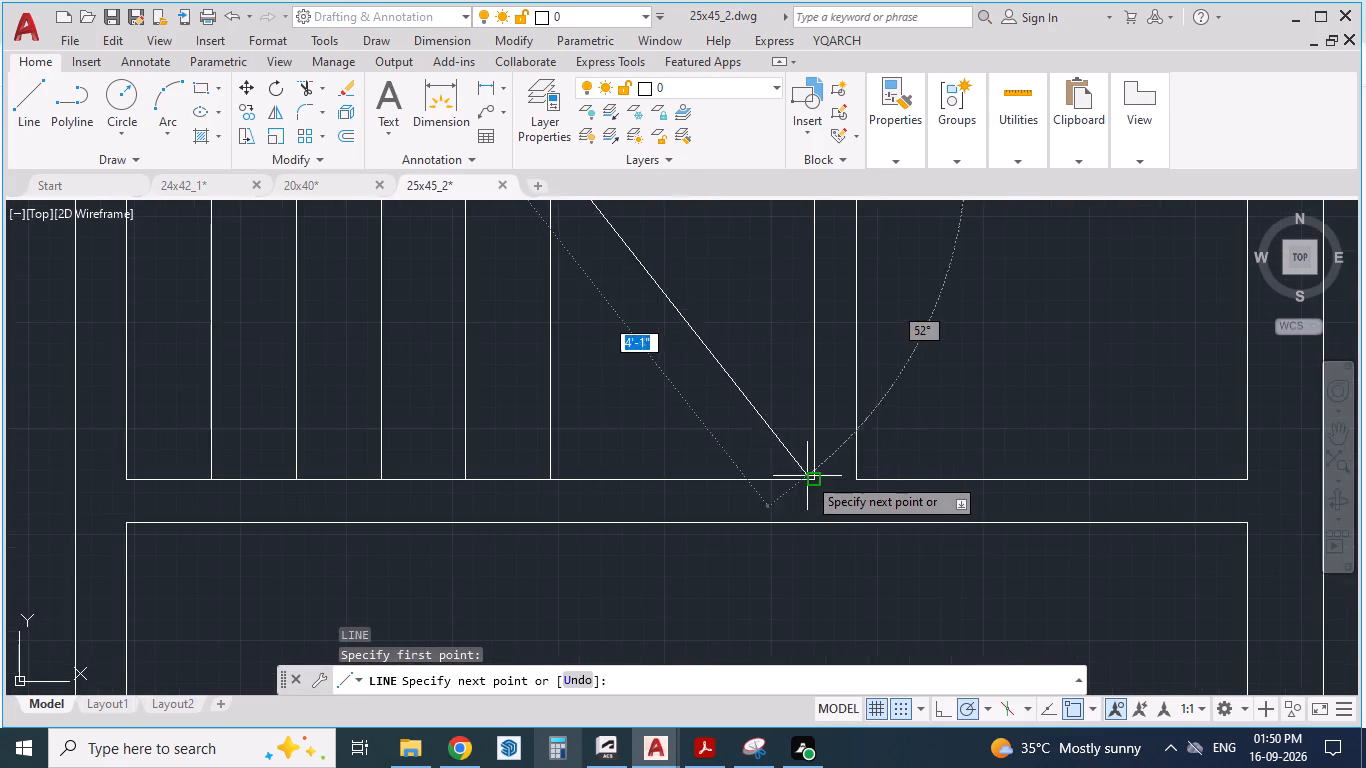
{"action": "scroll", "coordinate": [808, 476], "scroll_direction": "up", "scroll_amount": 3}
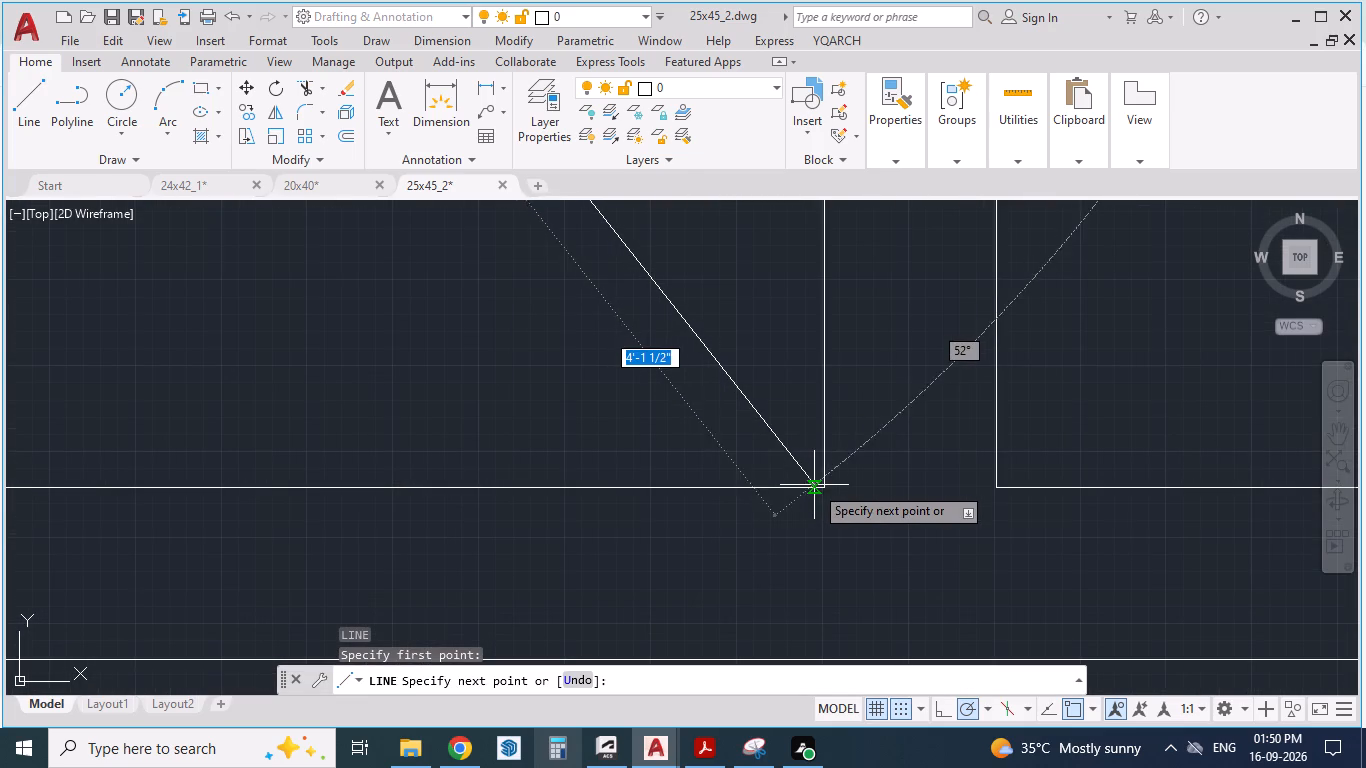
{"action": "left_click", "coordinate": [824, 487]}
{"action": "key", "text": "Return"}
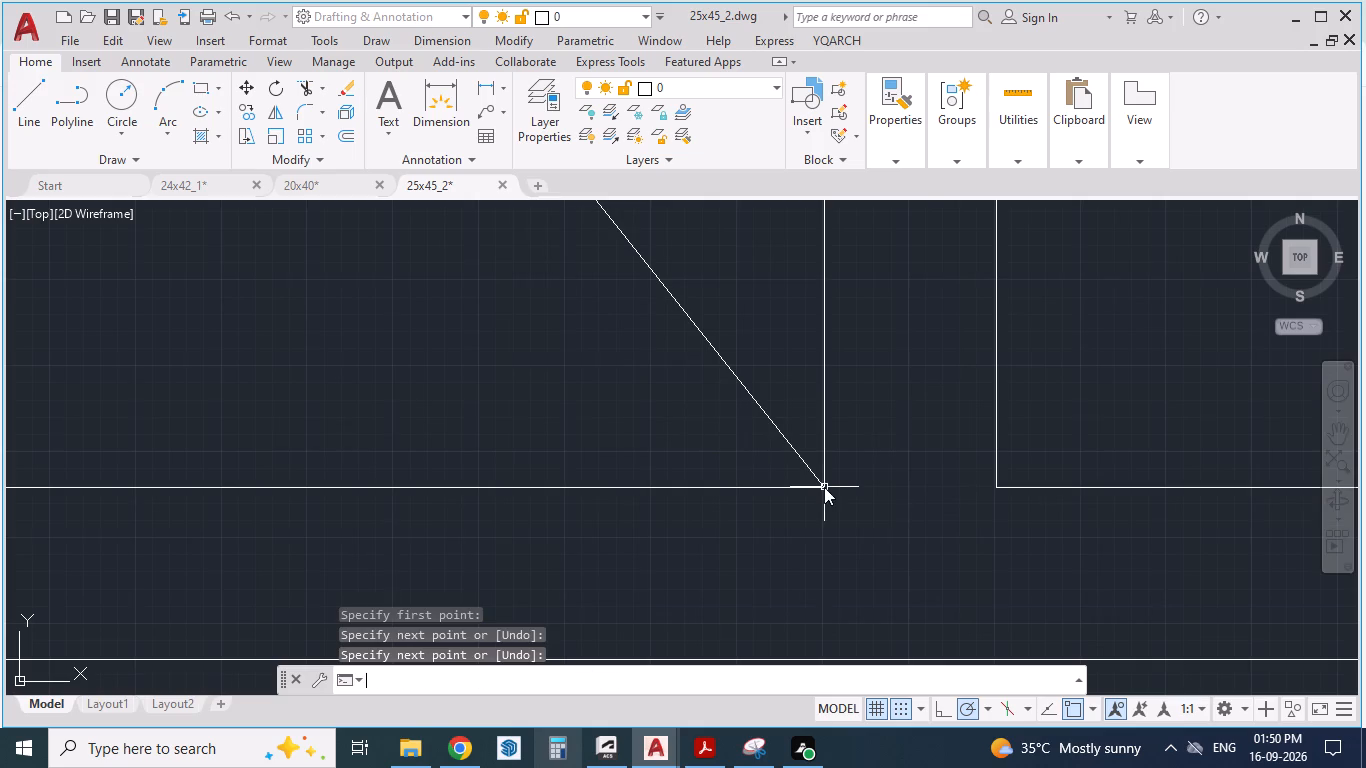
Switch to the floor plan PDF in Acrobat and examine the staircase, entry and surrounding rooms, returning to AutoCAD.
{"action": "scroll", "coordinate": [810, 490], "scroll_direction": "down", "scroll_amount": 5}
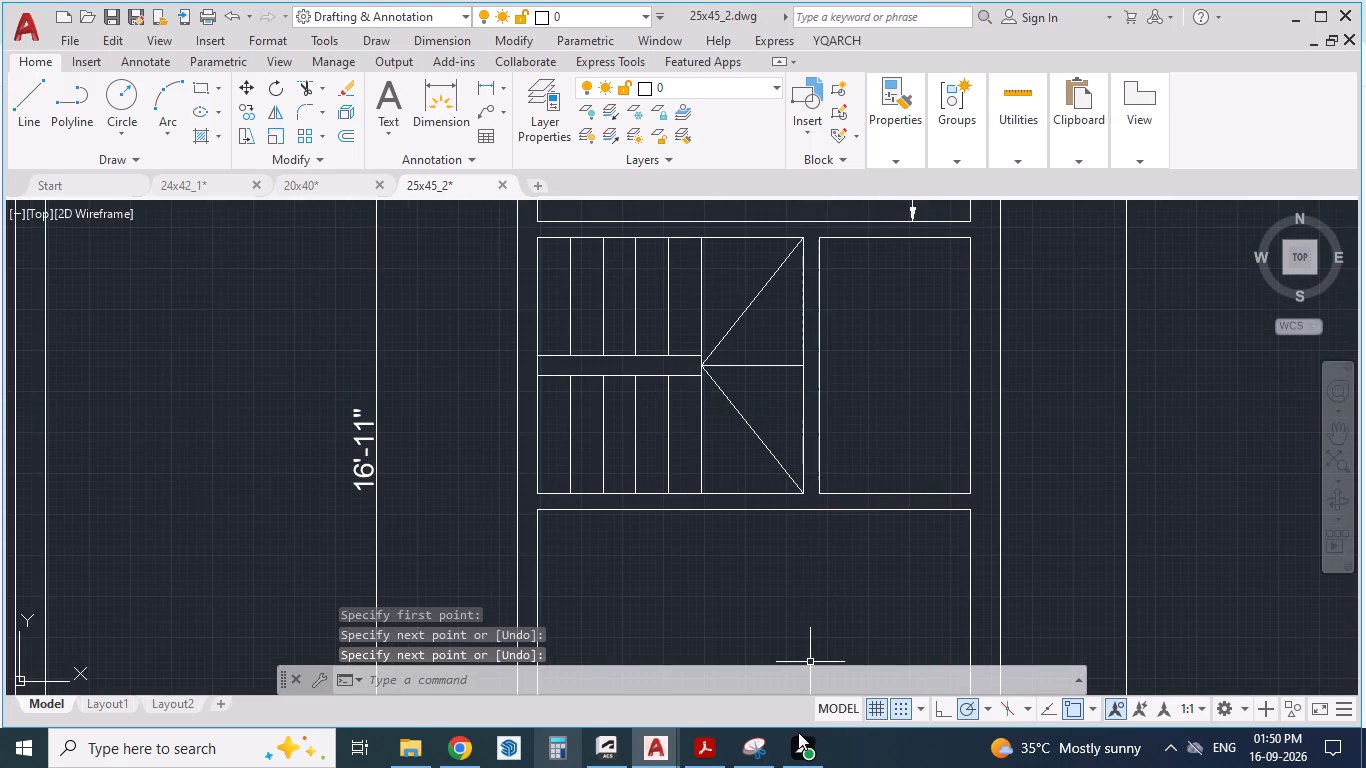
{"action": "left_click", "coordinate": [710, 740]}
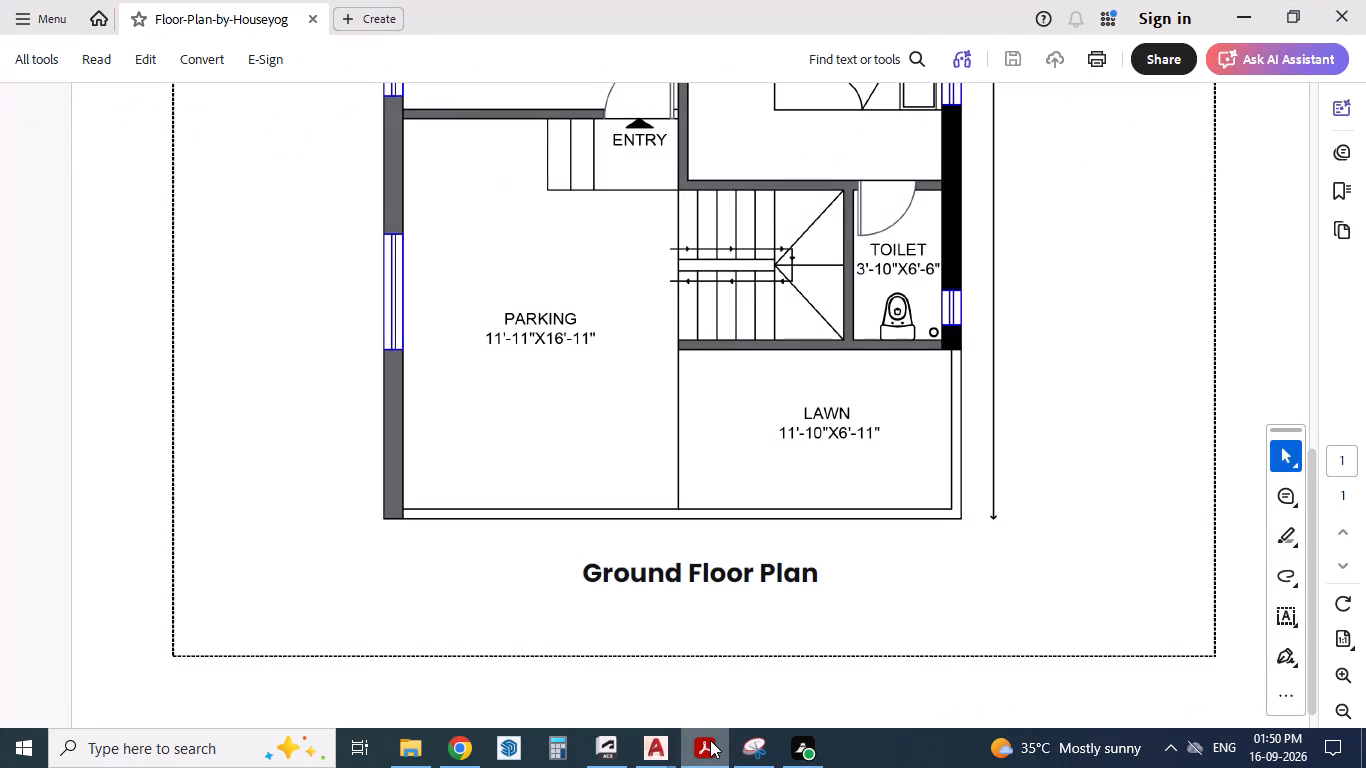
{"action": "scroll", "coordinate": [727, 439], "scroll_direction": "up", "scroll_amount": 2}
{"action": "scroll", "coordinate": [714, 477], "scroll_direction": "down", "scroll_amount": 3}
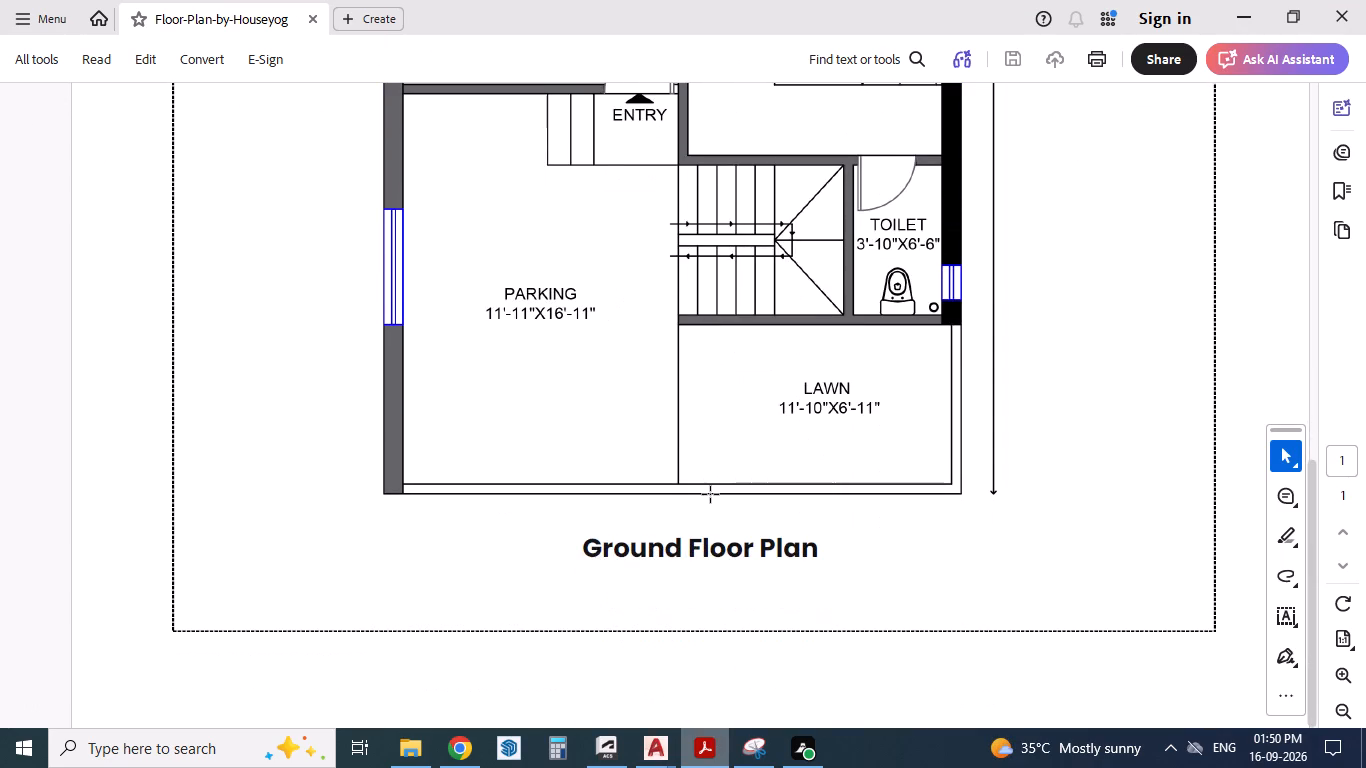
{"action": "scroll", "coordinate": [711, 495], "scroll_direction": "up", "scroll_amount": 3}
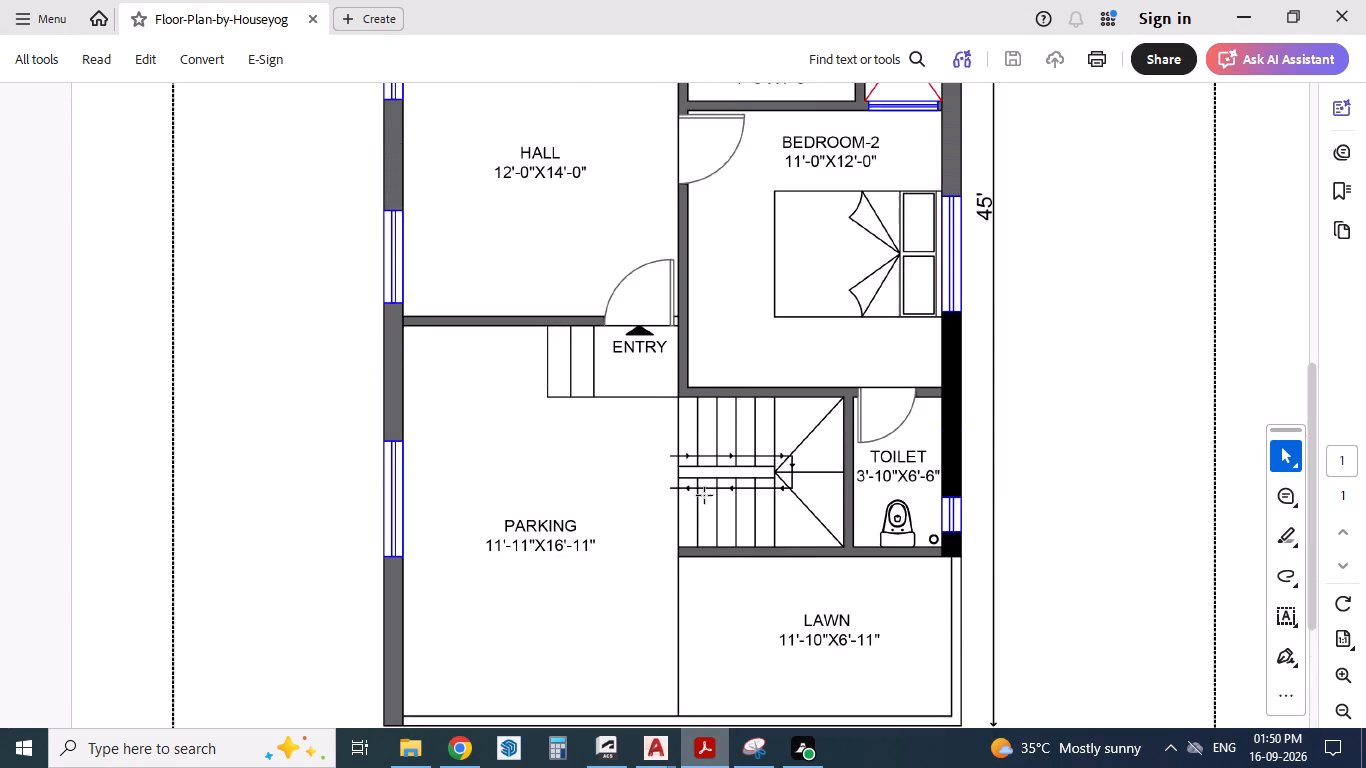
{"action": "scroll", "coordinate": [705, 496], "scroll_direction": "up", "scroll_amount": 2}
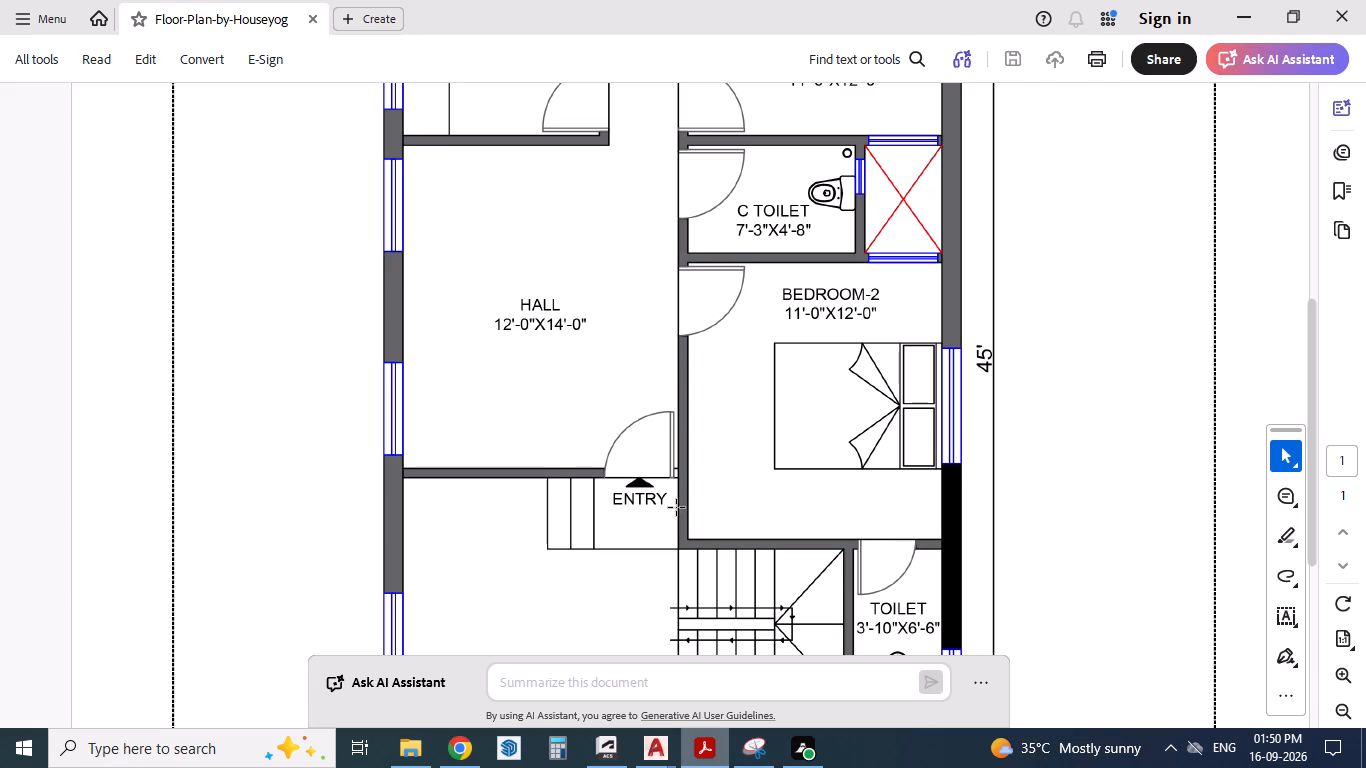
{"action": "scroll", "coordinate": [682, 501], "scroll_direction": "down", "scroll_amount": 2, "text": "ctrl"}
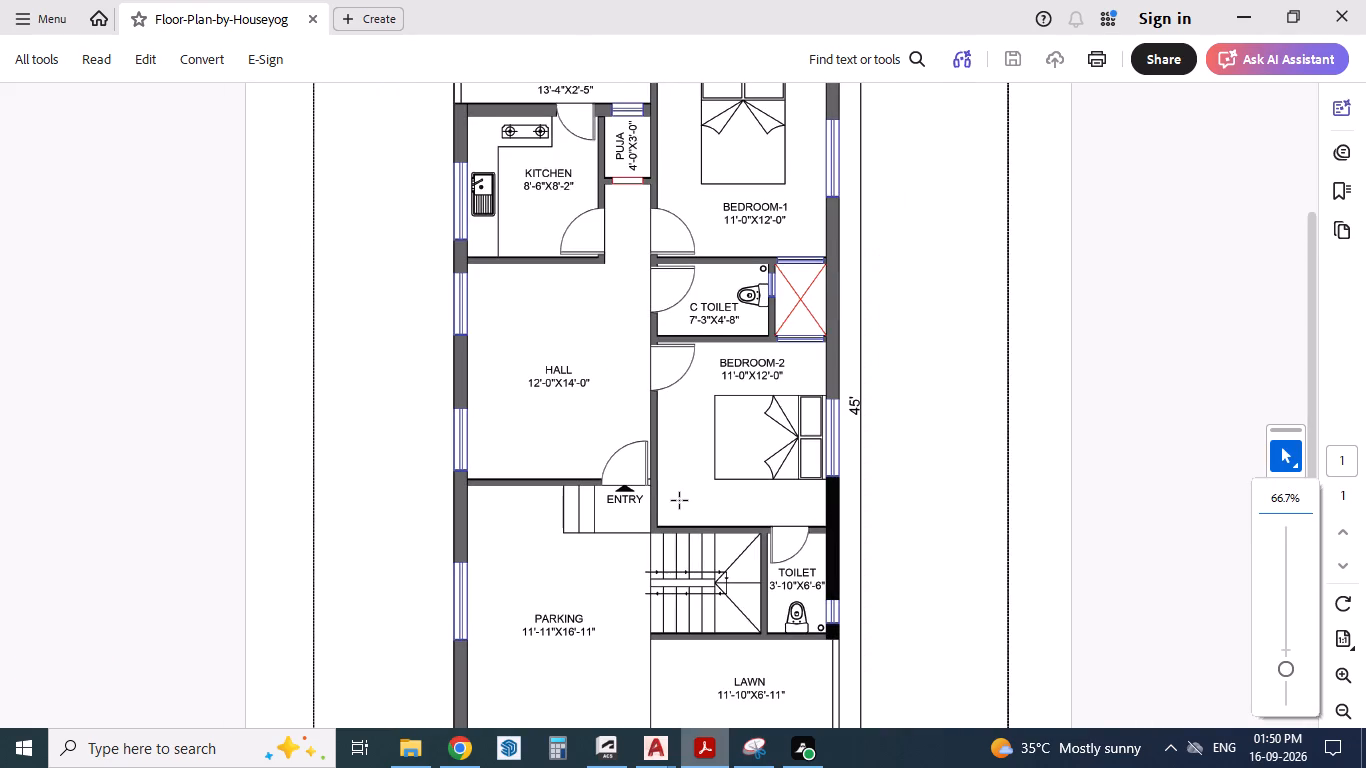
{"action": "left_click", "coordinate": [709, 748]}
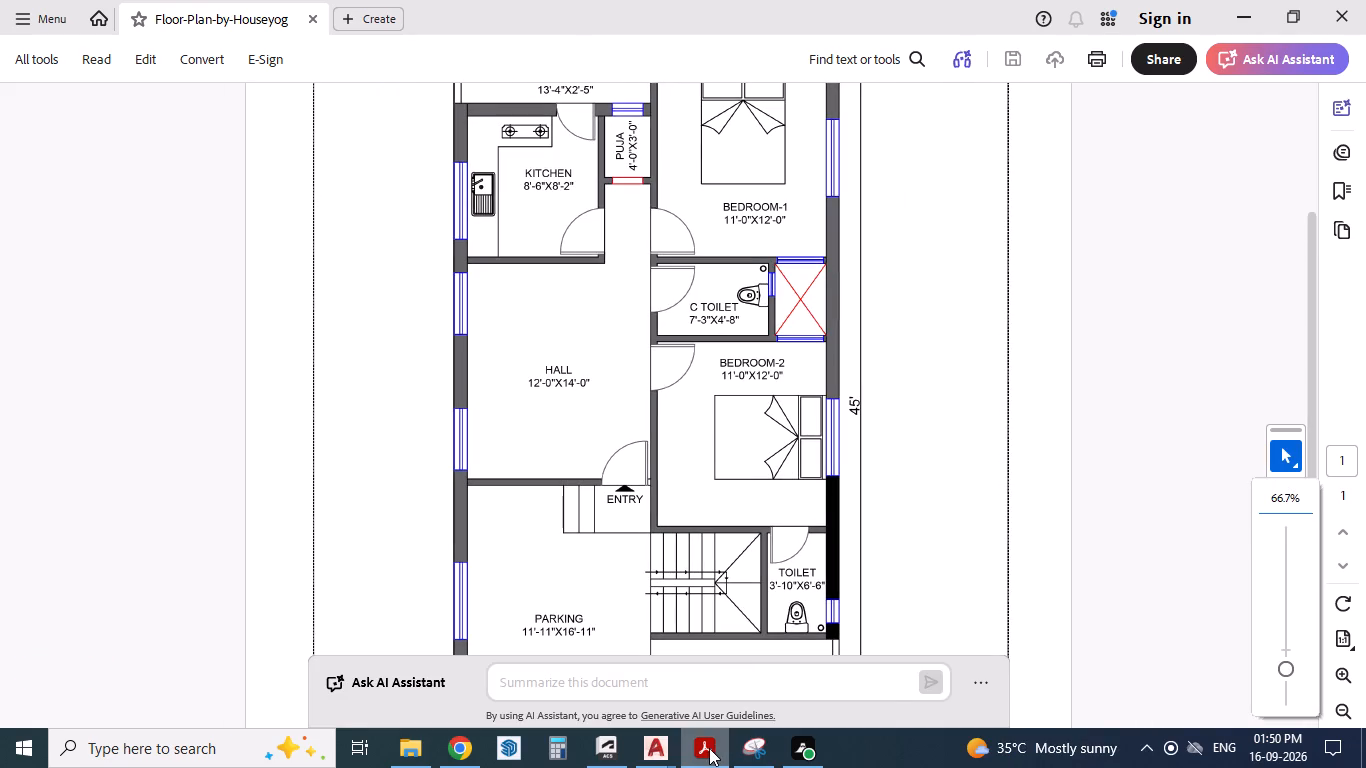
Delete the two 7'-3" and two 4'-8" dimensions inside the common toilet.
{"action": "scroll", "coordinate": [801, 483], "scroll_direction": "down", "scroll_amount": 3}
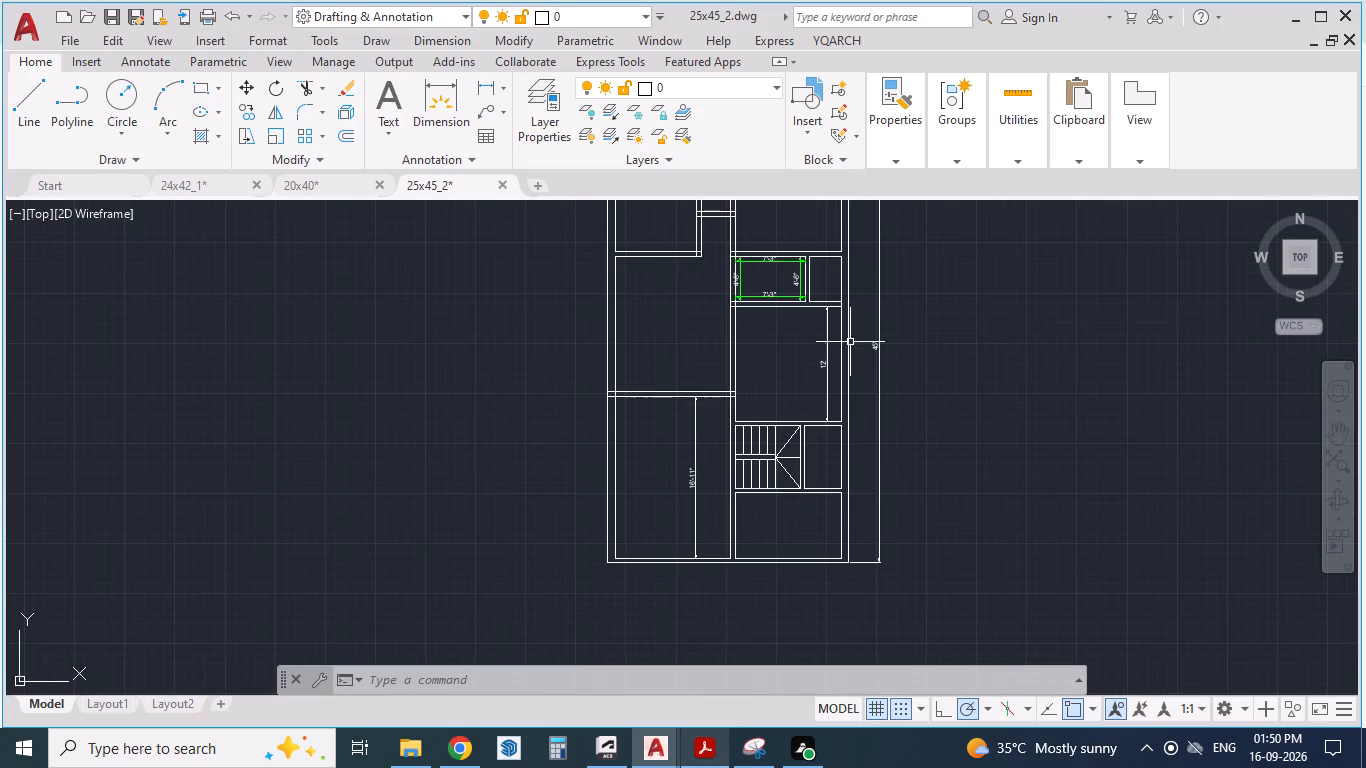
{"action": "scroll", "coordinate": [837, 270], "scroll_direction": "up", "scroll_amount": 3}
{"action": "scroll", "coordinate": [811, 303], "scroll_direction": "down", "scroll_amount": 1}
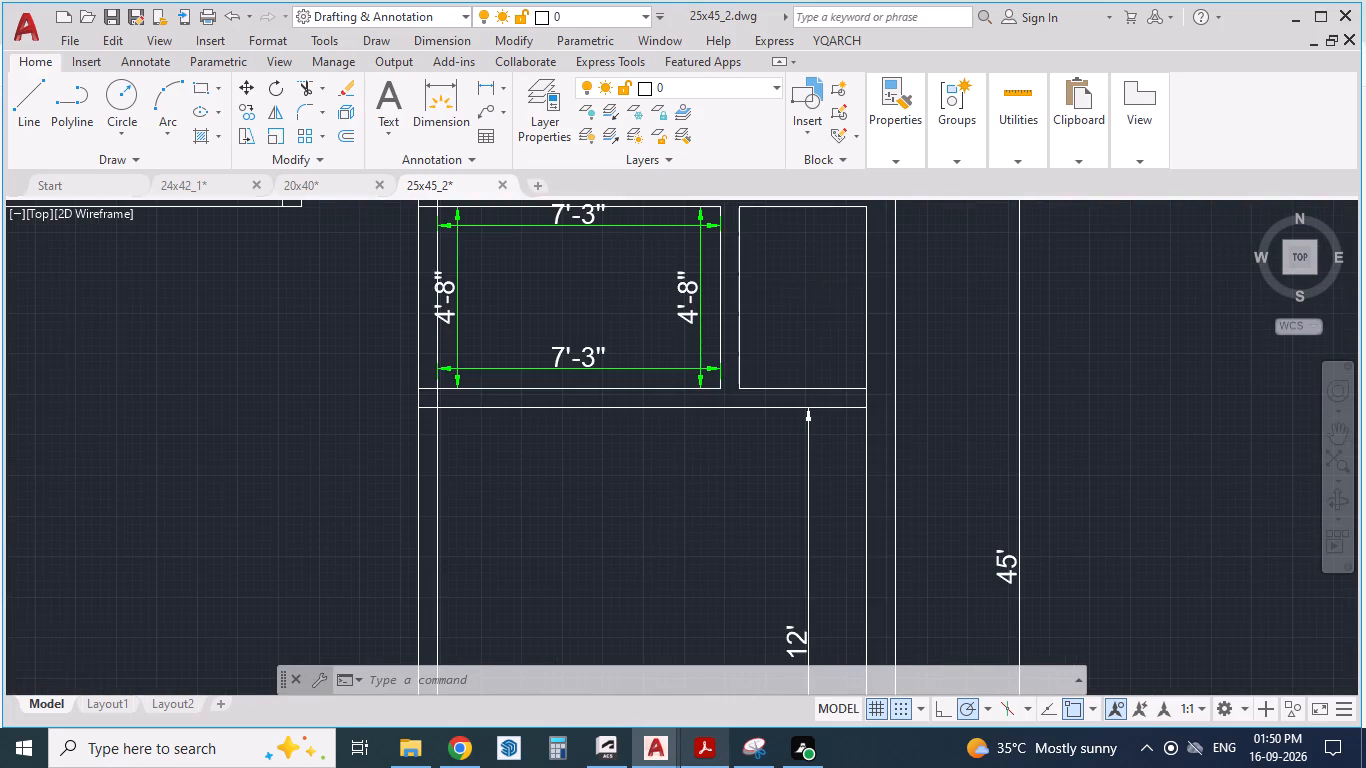
{"action": "scroll", "coordinate": [748, 260], "scroll_direction": "up", "scroll_amount": 2}
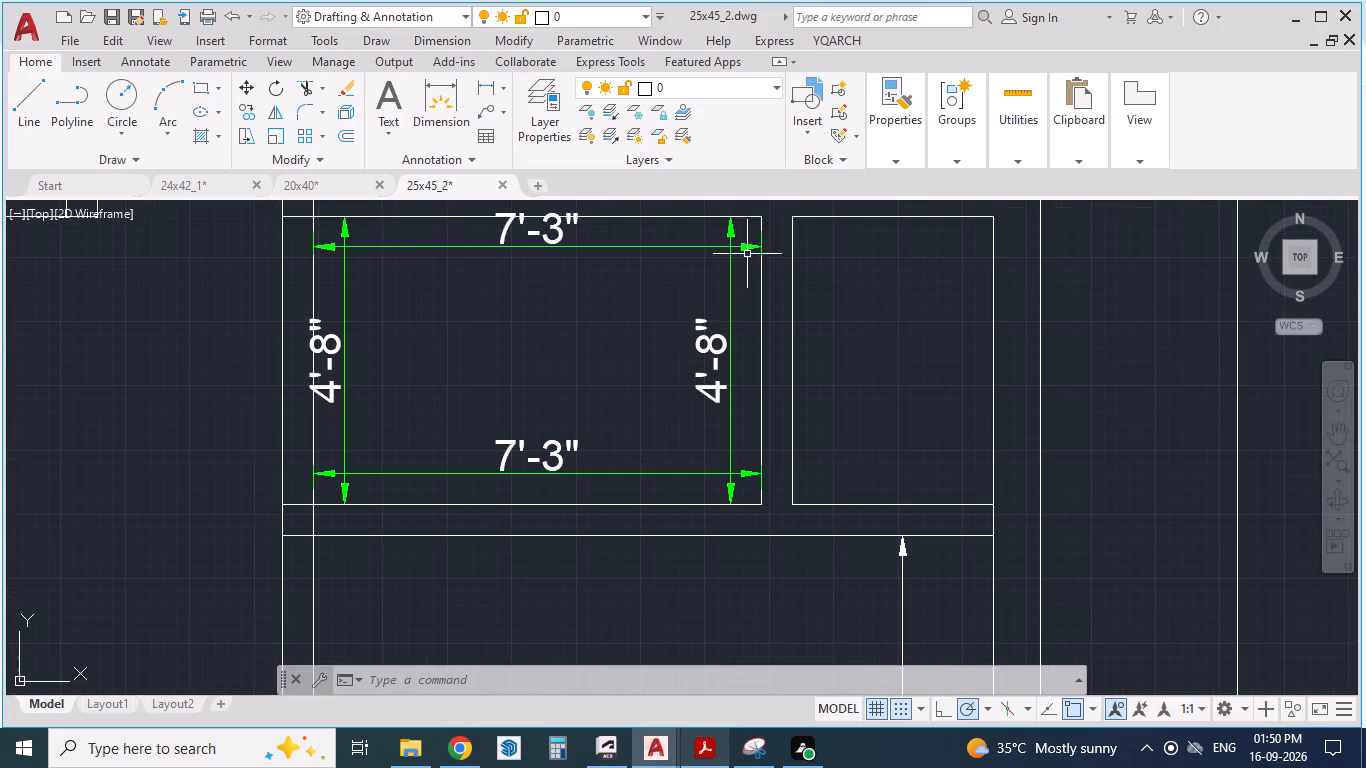
{"action": "scroll", "coordinate": [749, 228], "scroll_direction": "up", "scroll_amount": 1}
{"action": "left_click", "coordinate": [729, 237]}
{"action": "left_click", "coordinate": [680, 291]}
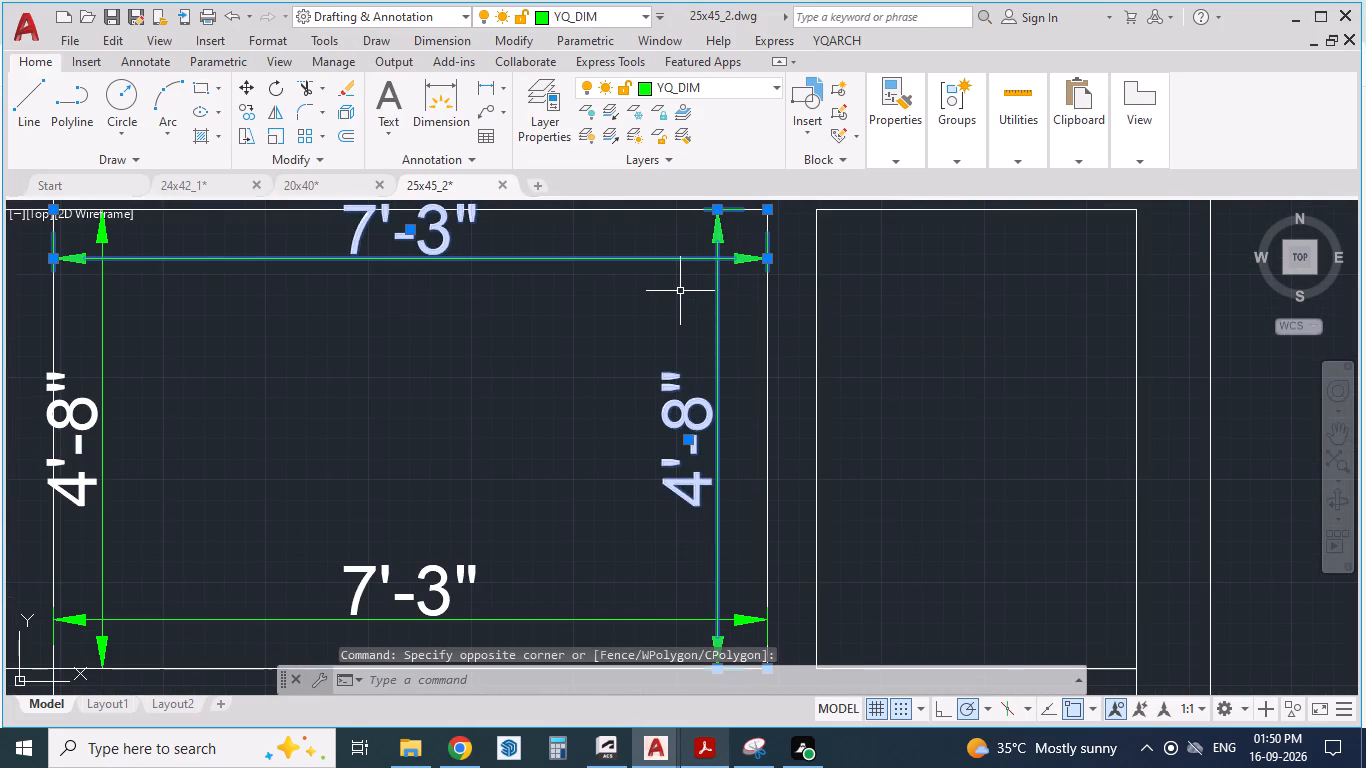
{"action": "key", "text": "Delete"}
{"action": "scroll", "coordinate": [680, 291], "scroll_direction": "down", "scroll_amount": 2}
{"action": "scroll", "coordinate": [384, 417], "scroll_direction": "up", "scroll_amount": 2}
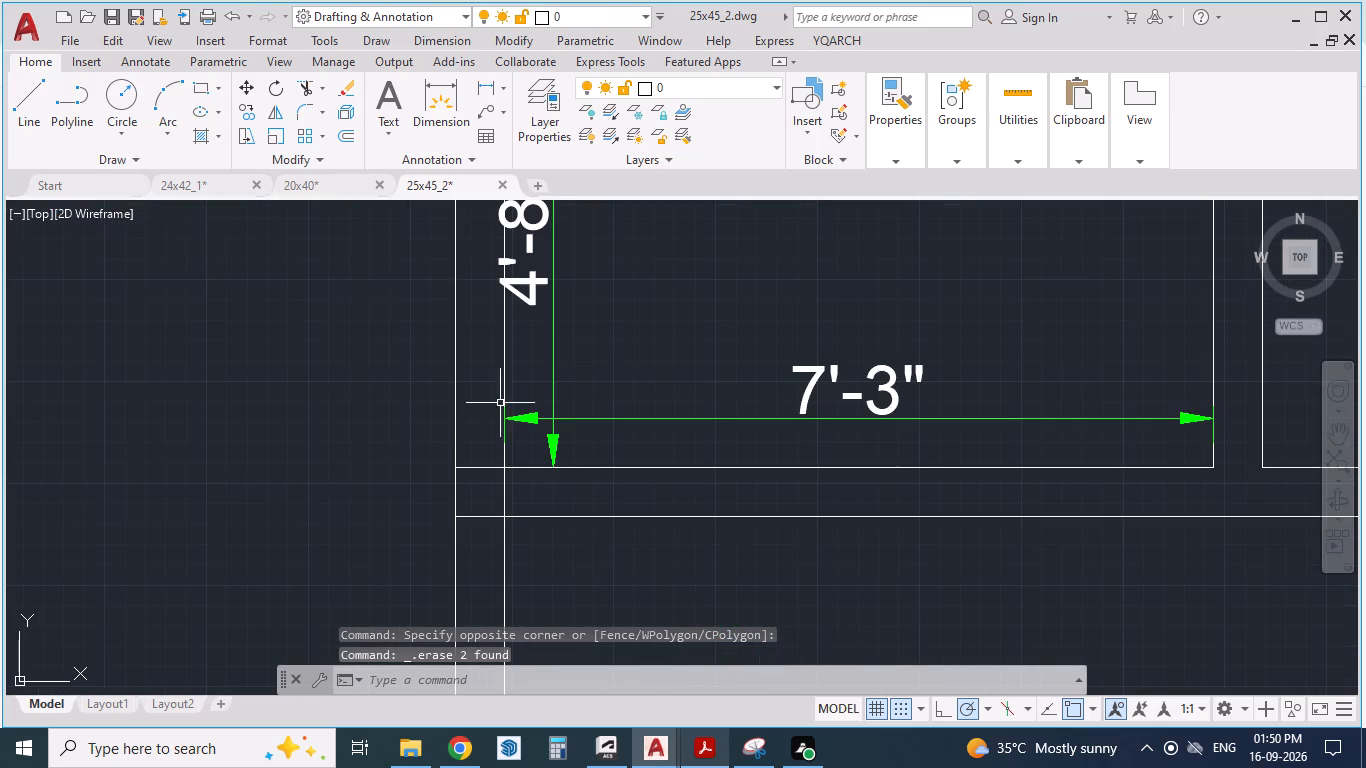
{"action": "left_click", "coordinate": [574, 399]}
{"action": "left_click", "coordinate": [529, 436]}
{"action": "key", "text": "Delete"}
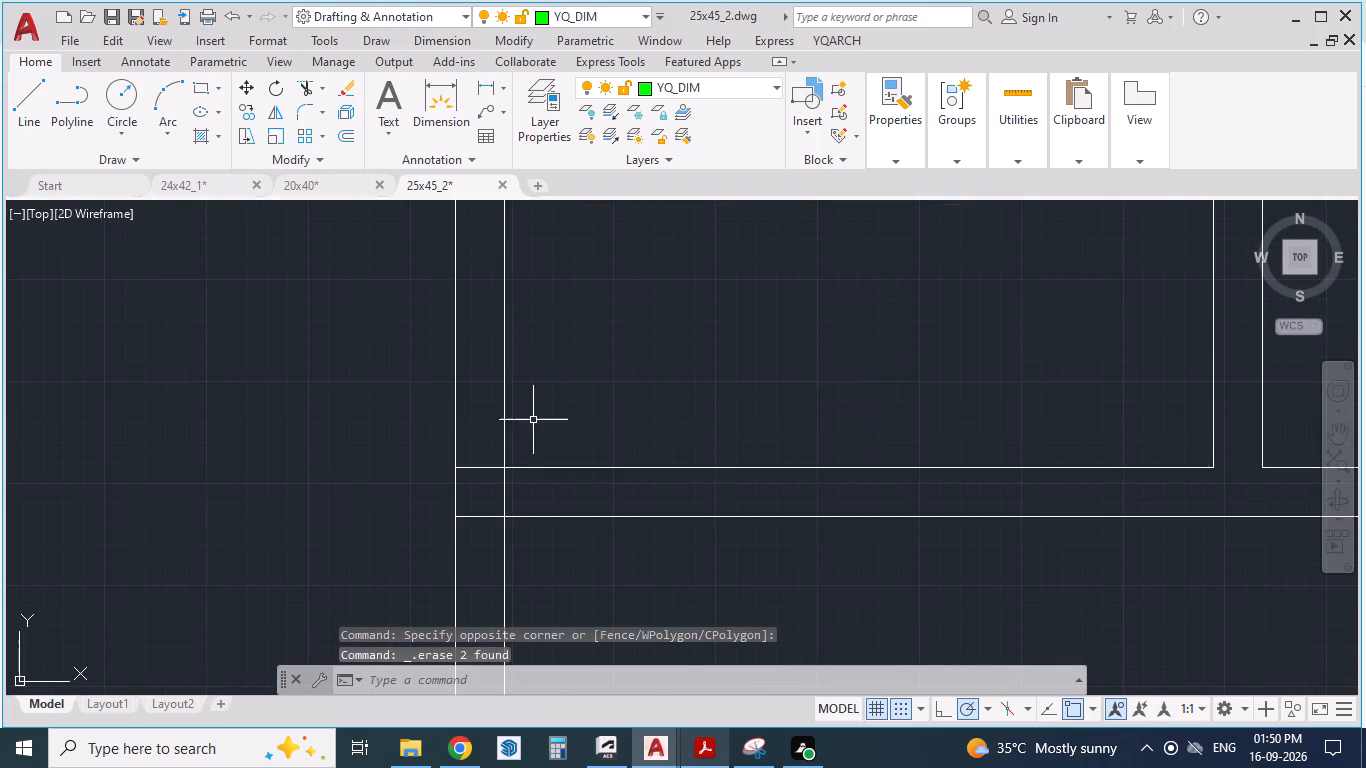
Delete the 12' vertical dimension in the bedroom above the staircase.
{"action": "scroll", "coordinate": [524, 399], "scroll_direction": "down", "scroll_amount": 4}
{"action": "scroll", "coordinate": [576, 468], "scroll_direction": "down", "scroll_amount": 1}
{"action": "scroll", "coordinate": [581, 509], "scroll_direction": "up", "scroll_amount": 2}
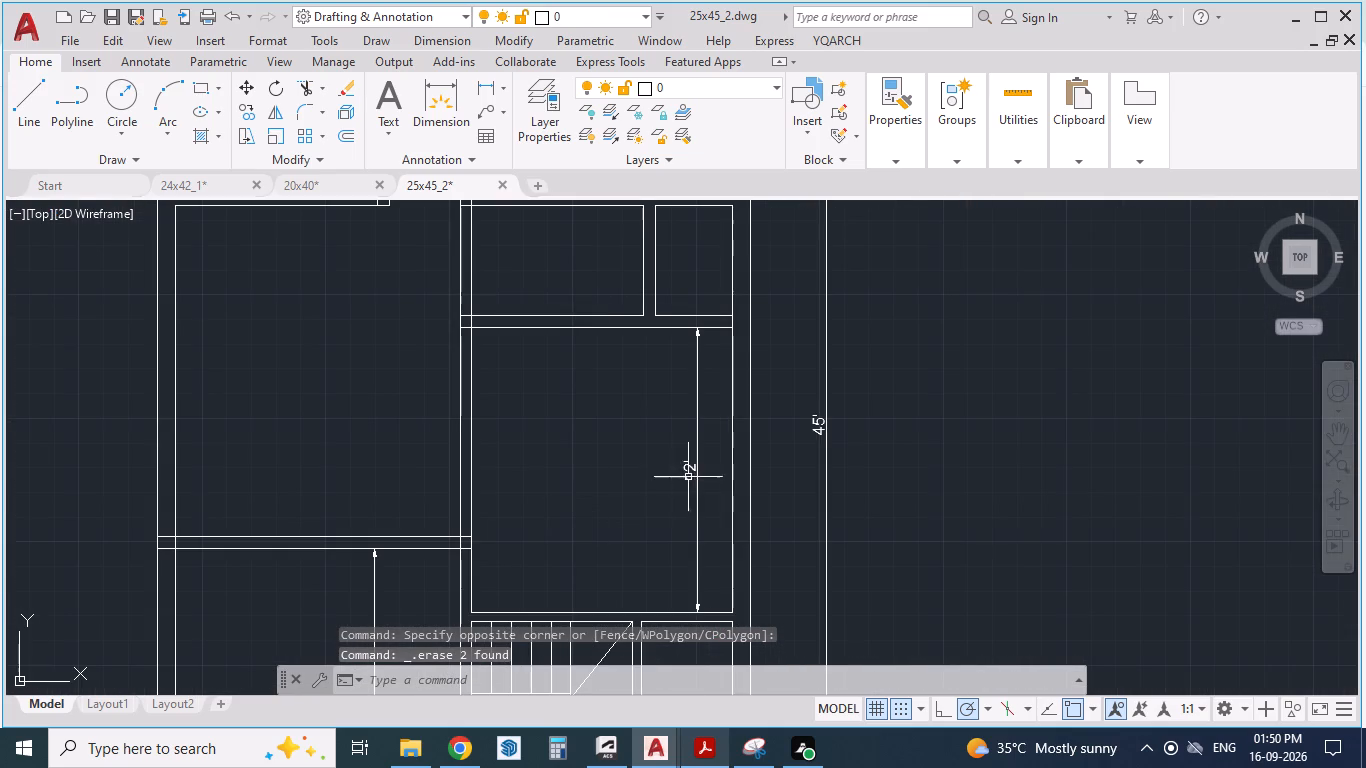
{"action": "left_click", "coordinate": [706, 478]}
{"action": "left_click", "coordinate": [679, 481]}
{"action": "key", "text": "Delete"}
Review the complete ground floor plan in Acrobat against the wall layout drawn in AutoCAD.
{"action": "scroll", "coordinate": [686, 476], "scroll_direction": "down", "scroll_amount": 1}
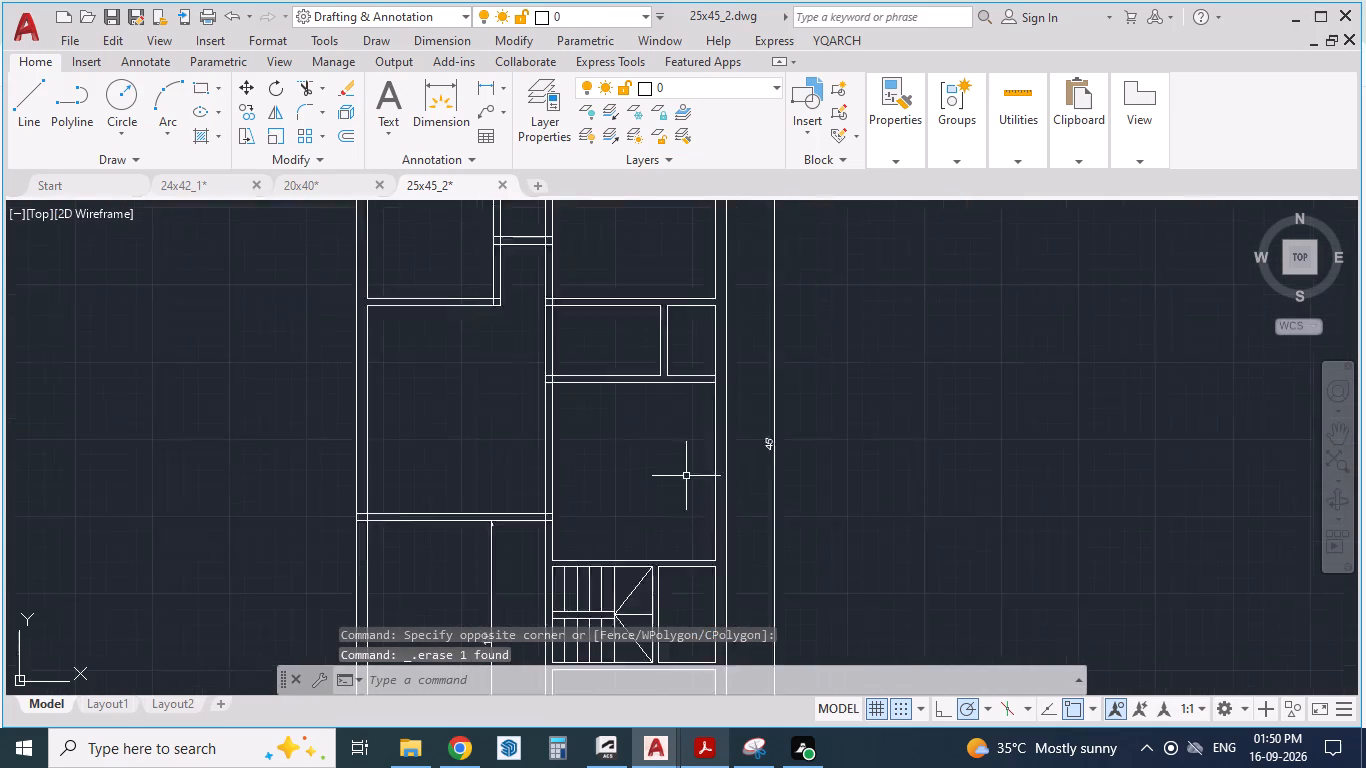
{"action": "scroll", "coordinate": [688, 476], "scroll_direction": "down", "scroll_amount": 1}
{"action": "scroll", "coordinate": [583, 254], "scroll_direction": "up", "scroll_amount": 2}
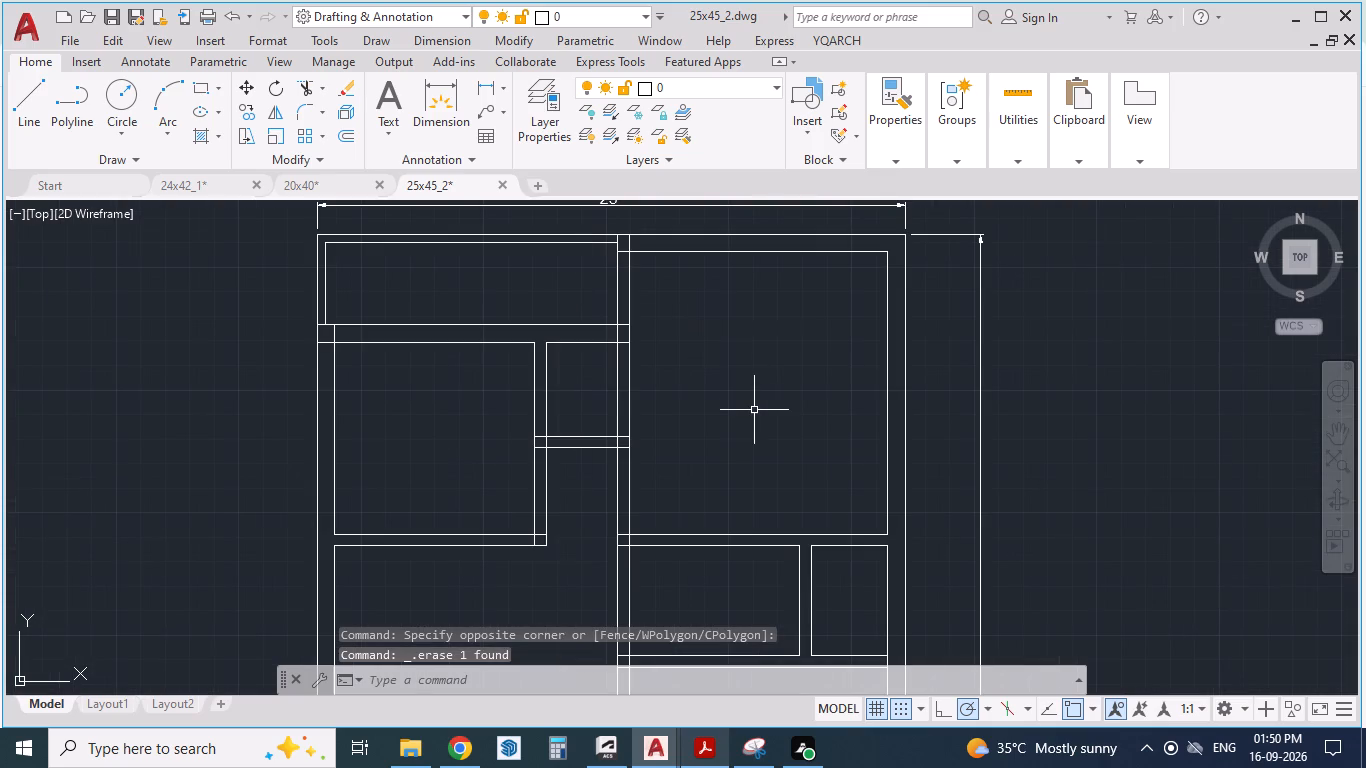
{"action": "key", "text": "alt+Tab"}
{"action": "key", "text": "alt+Tab"}
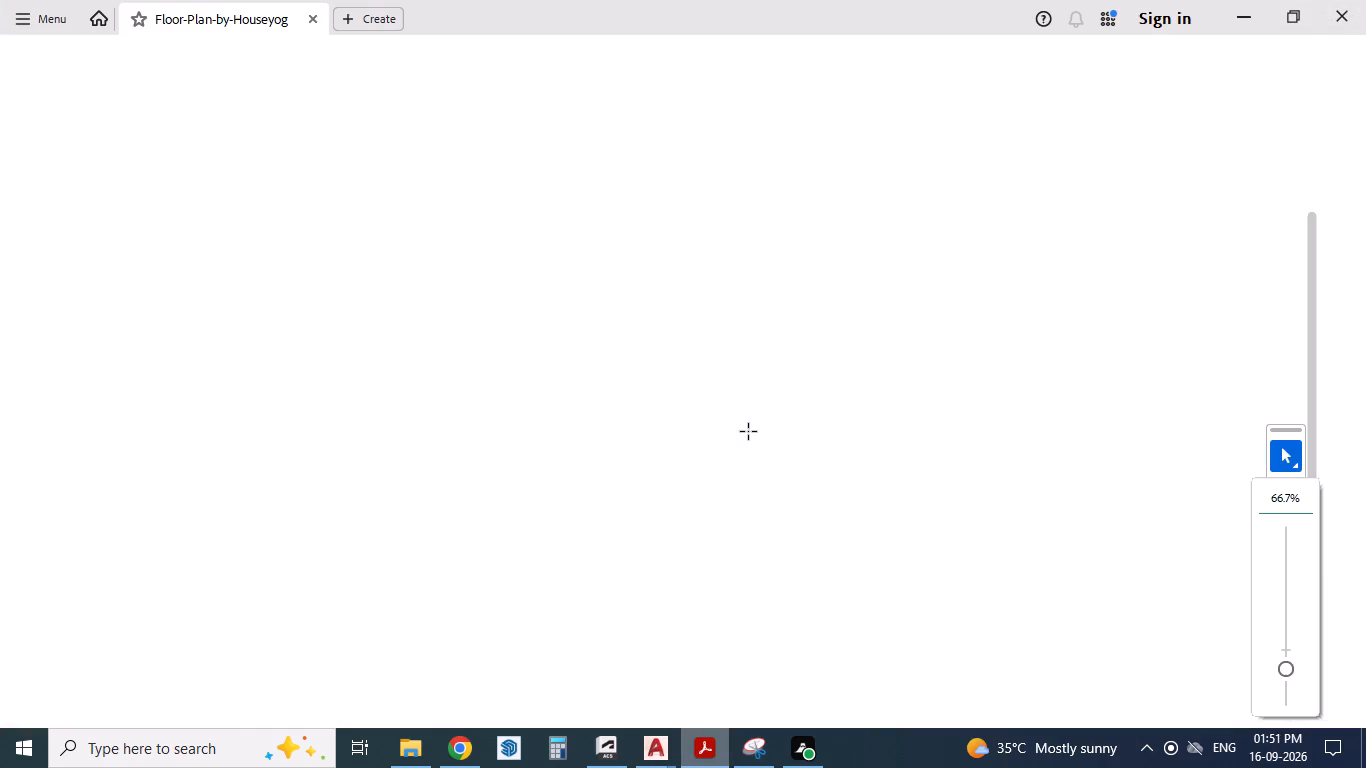
{"action": "scroll", "coordinate": [749, 434], "scroll_direction": "up", "scroll_amount": 1}
{"action": "scroll", "coordinate": [685, 345], "scroll_direction": "down", "scroll_amount": 2, "text": "ctrl"}
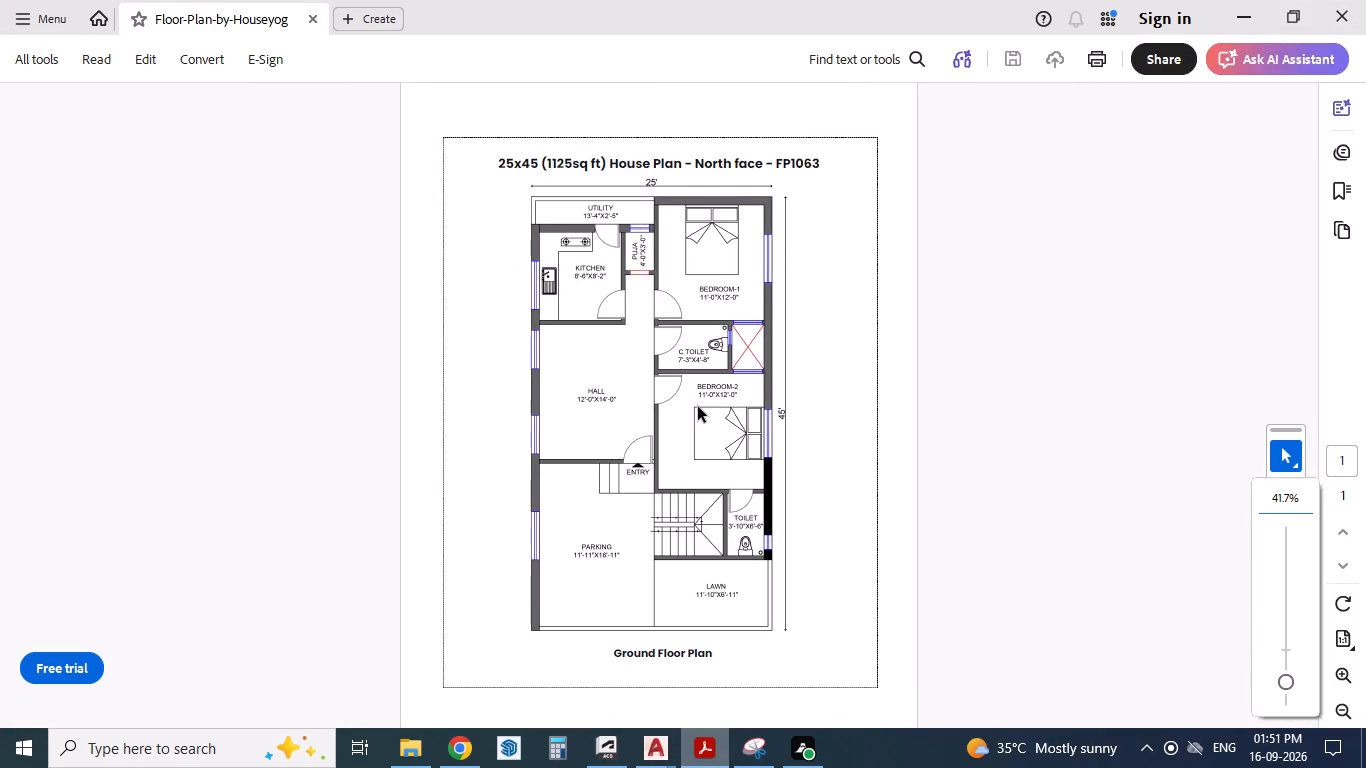
{"action": "key", "text": "alt+Tab"}
{"action": "scroll", "coordinate": [698, 411], "scroll_direction": "down", "scroll_amount": 1}
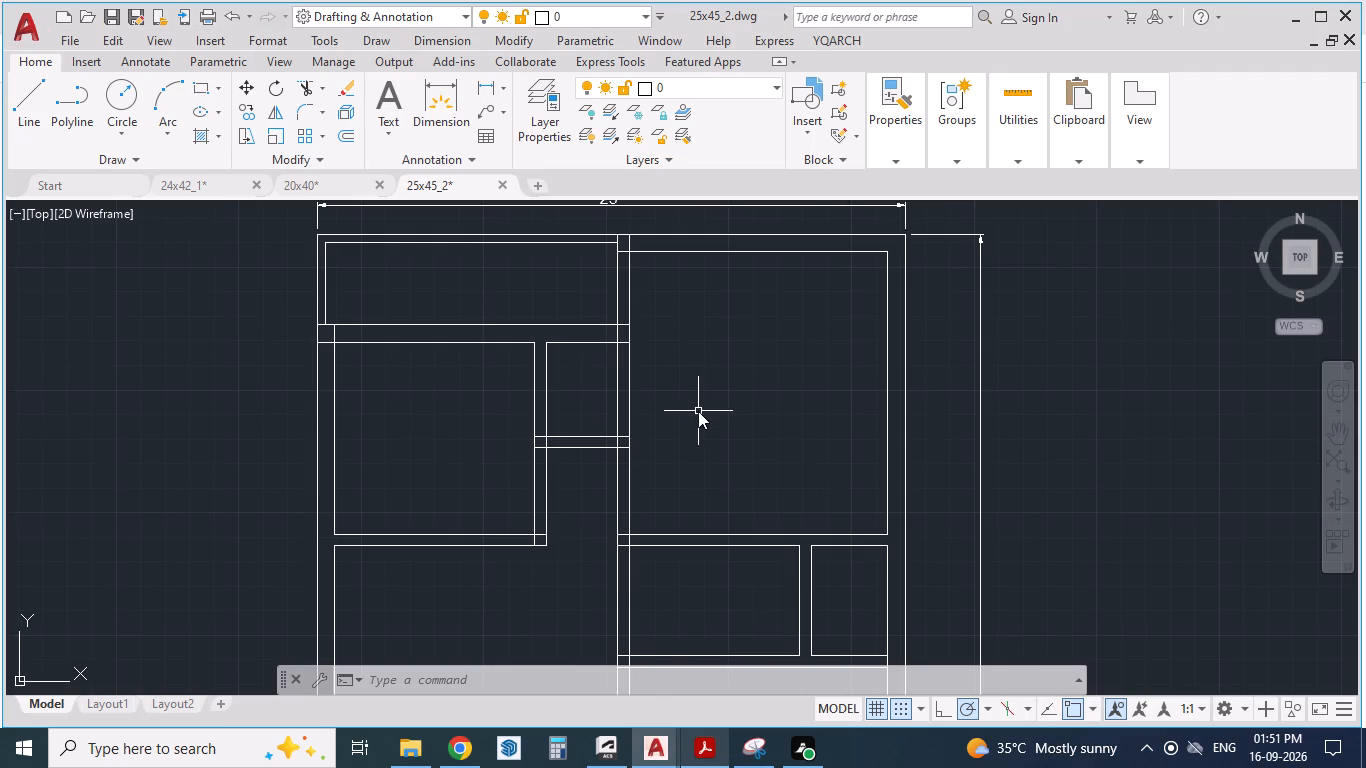
{"action": "scroll", "coordinate": [627, 506], "scroll_direction": "up", "scroll_amount": 1}
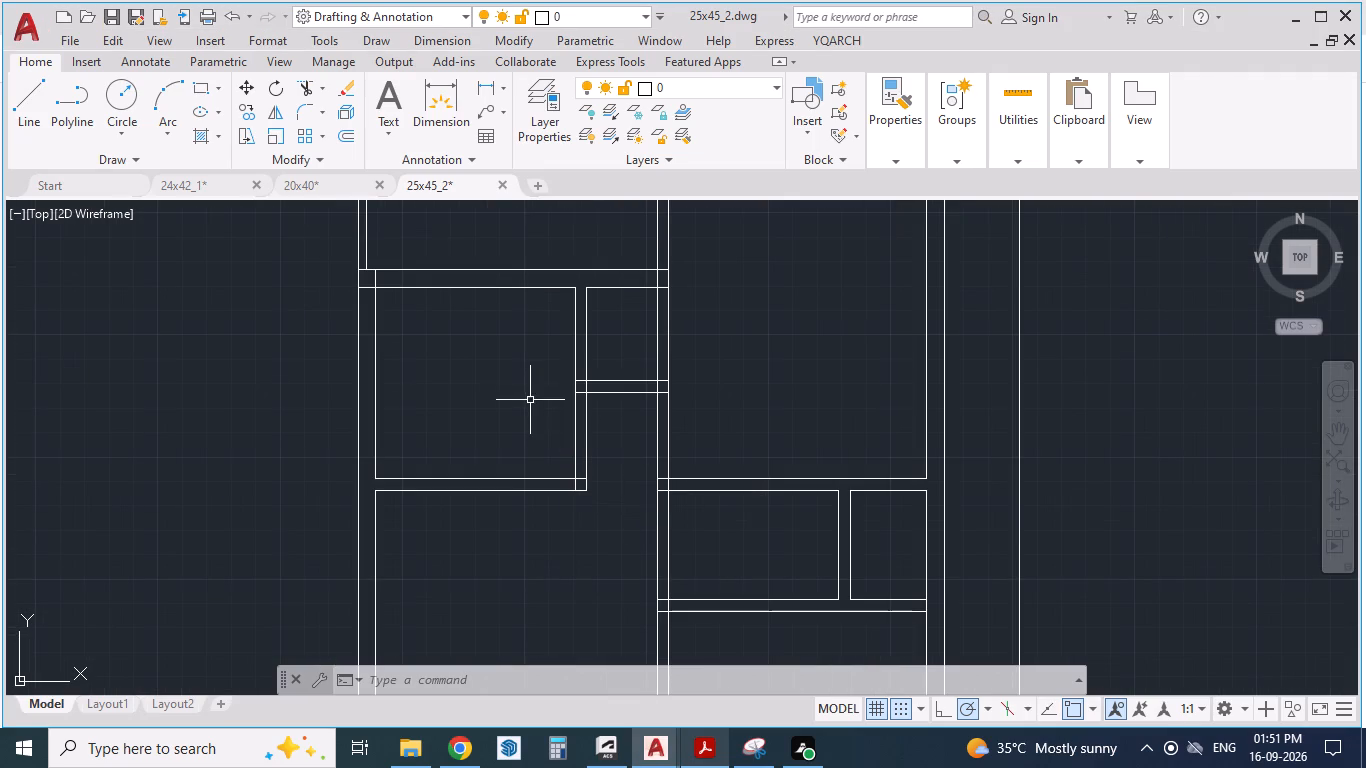
Compare the drawn wall layout with the ground floor plan PDF in Acrobat, returning to the AutoCAD drawing.
{"action": "scroll", "coordinate": [536, 340], "scroll_direction": "down", "scroll_amount": 2}
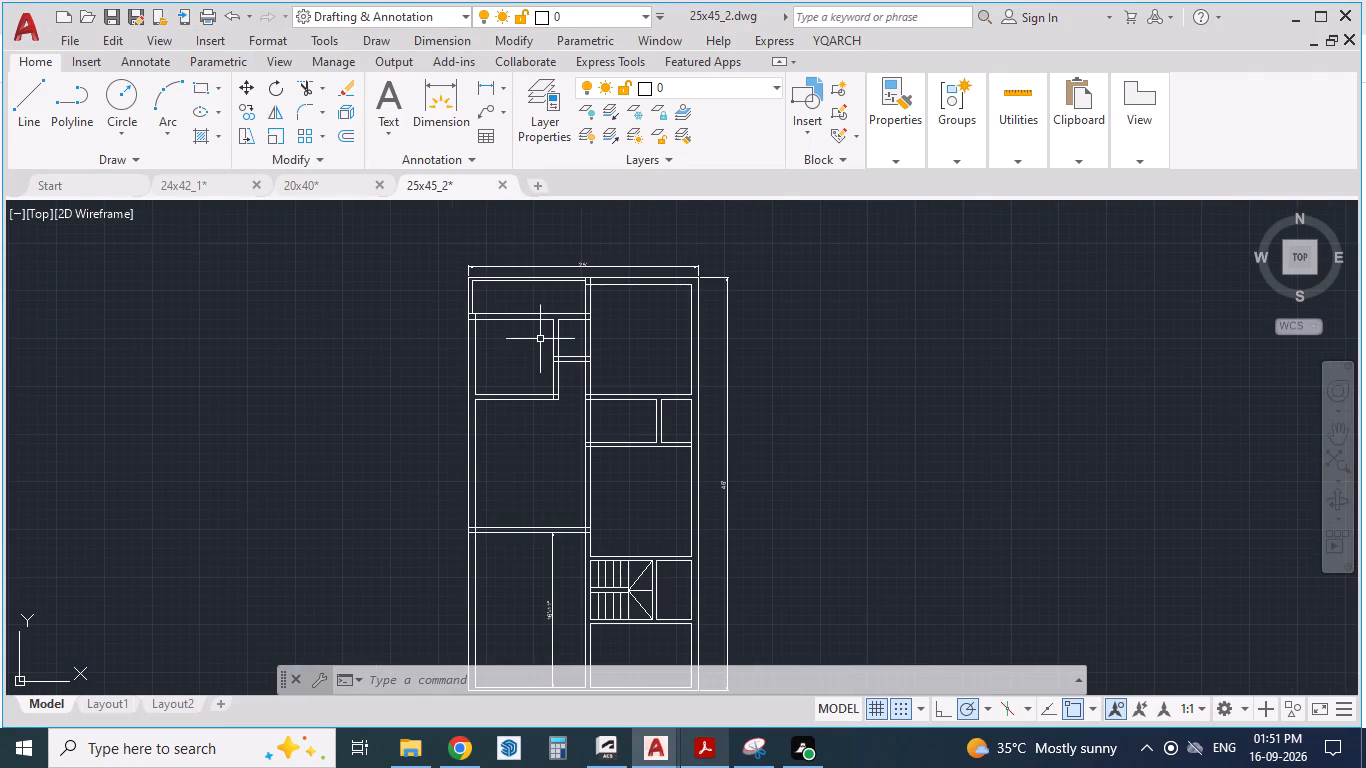
{"action": "scroll", "coordinate": [539, 335], "scroll_direction": "down", "scroll_amount": 1}
{"action": "scroll", "coordinate": [525, 473], "scroll_direction": "up", "scroll_amount": 1}
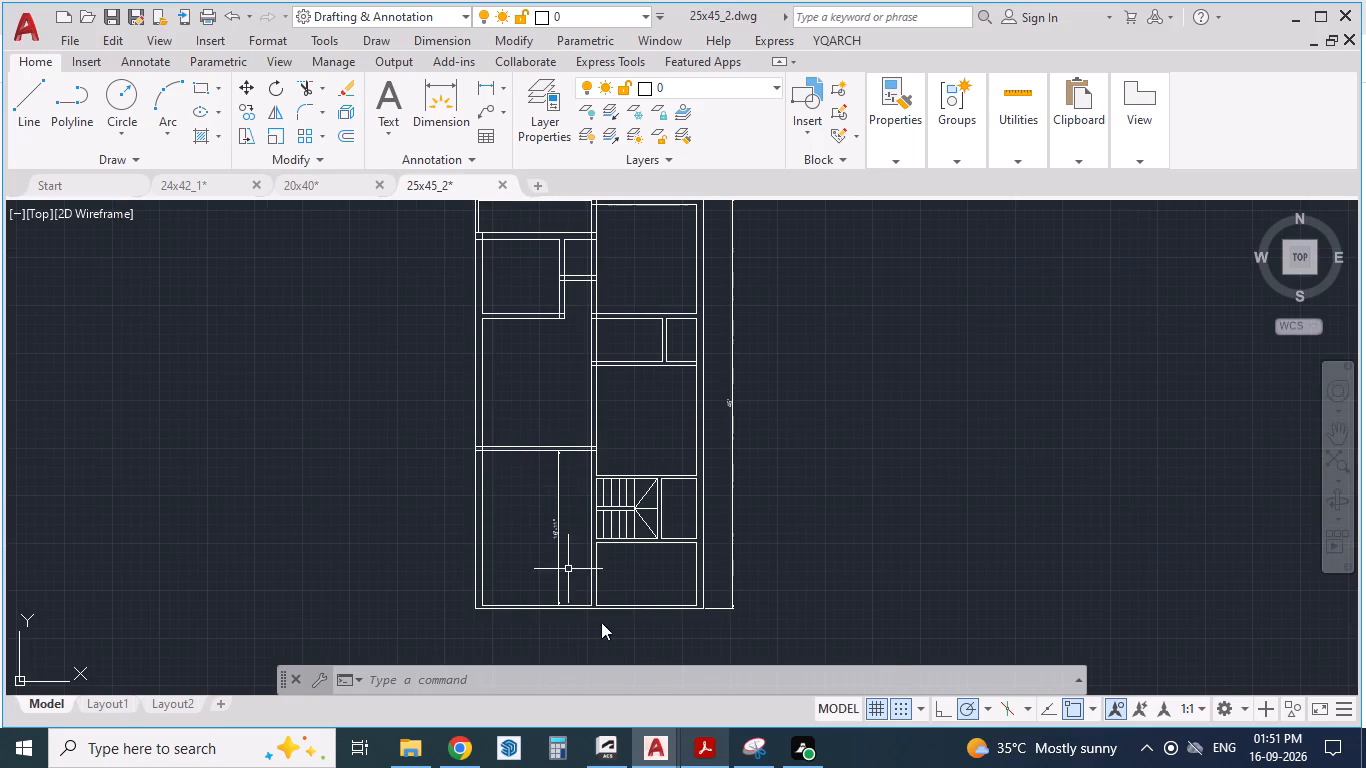
{"action": "left_click", "coordinate": [704, 741]}
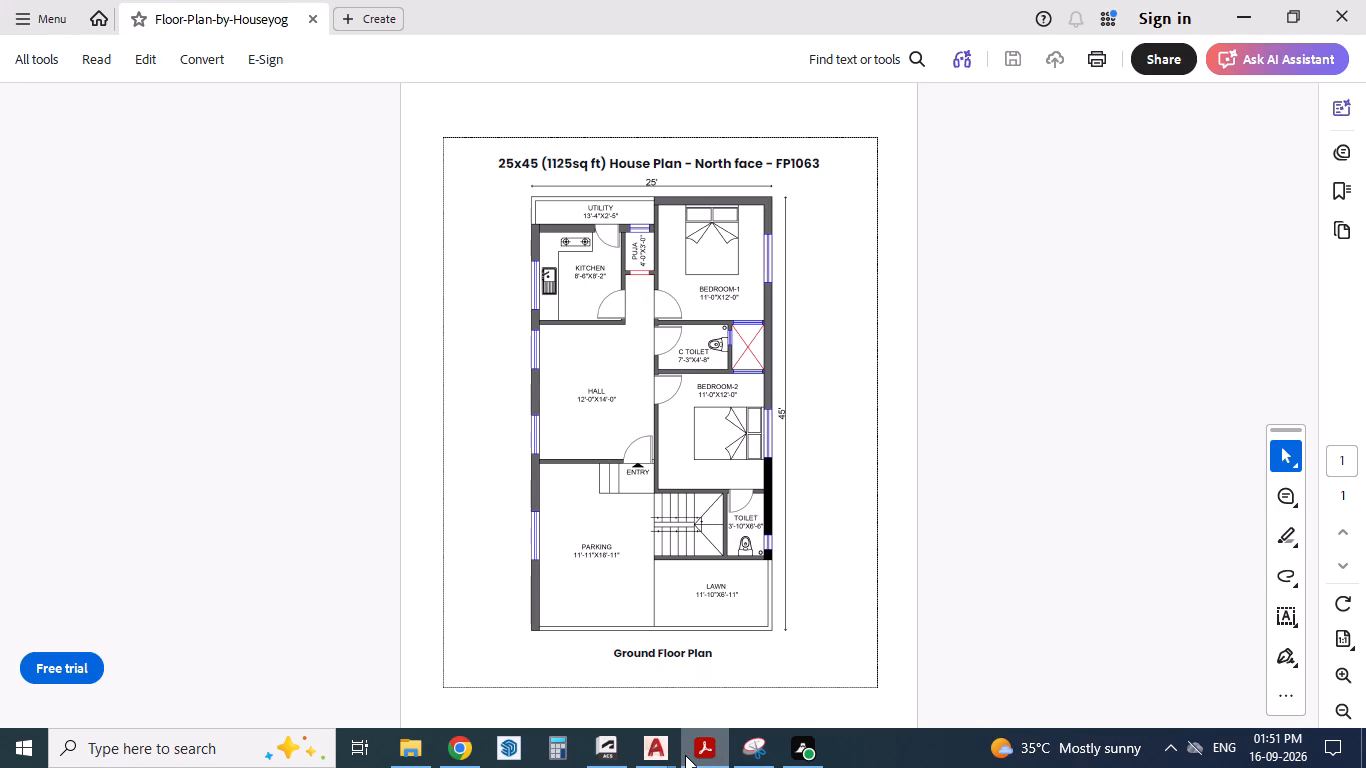
{"action": "left_click", "coordinate": [702, 750]}
{"action": "scroll", "coordinate": [591, 518], "scroll_direction": "down", "scroll_amount": 1}
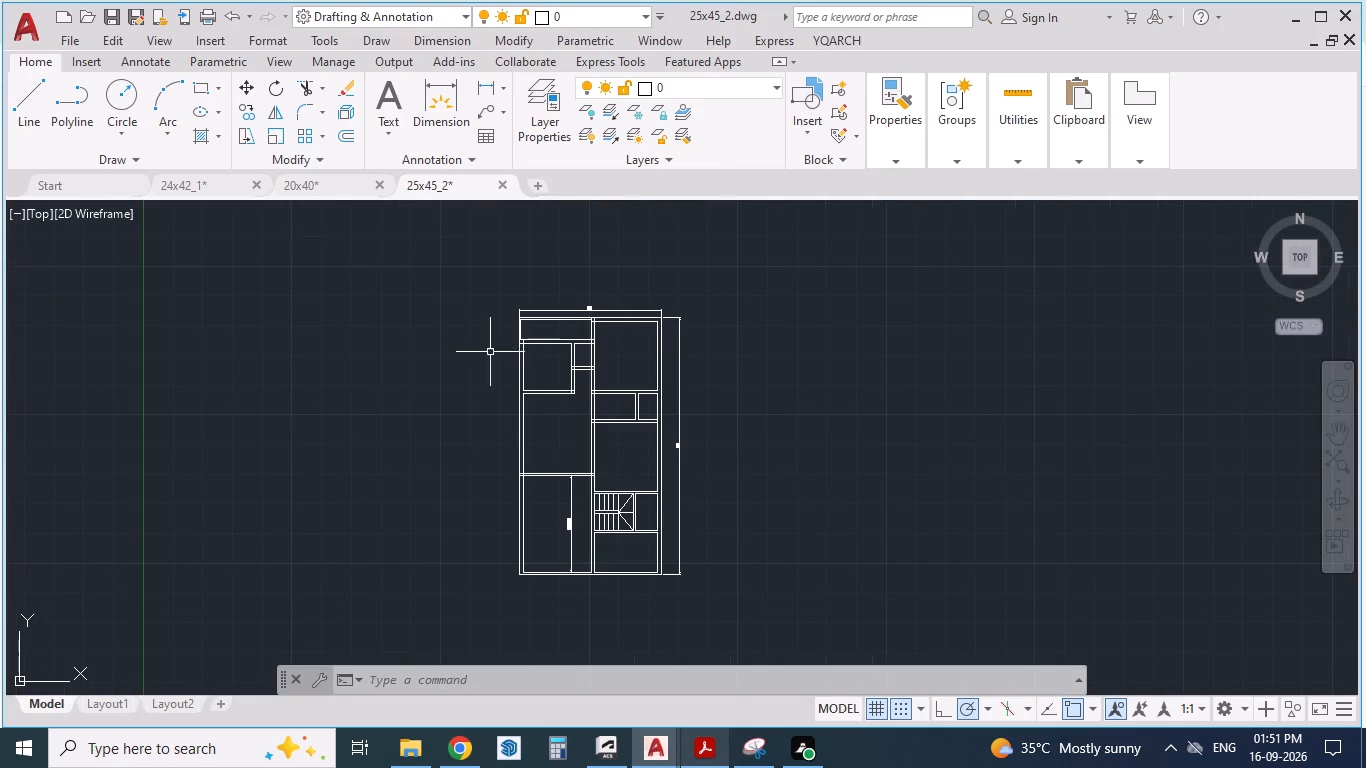
{"action": "scroll", "coordinate": [500, 335], "scroll_direction": "up", "scroll_amount": 2}
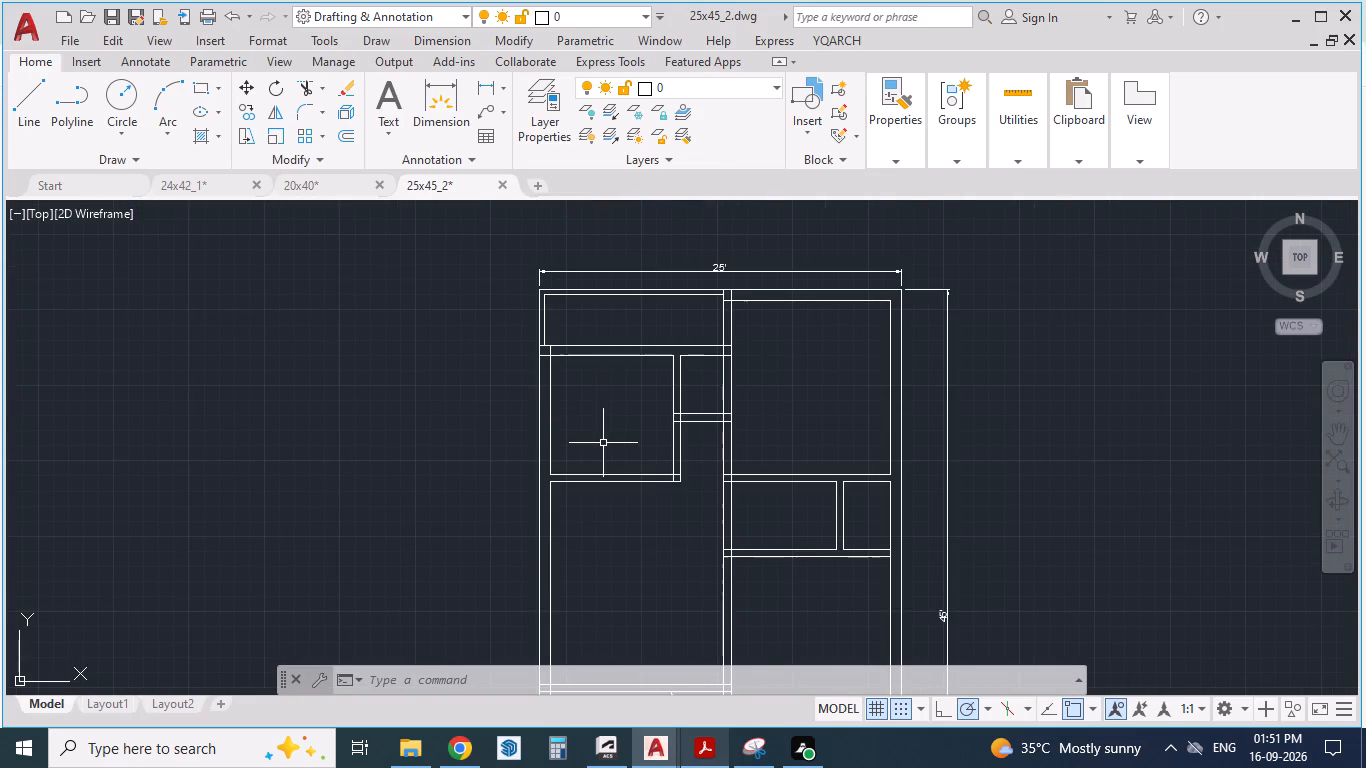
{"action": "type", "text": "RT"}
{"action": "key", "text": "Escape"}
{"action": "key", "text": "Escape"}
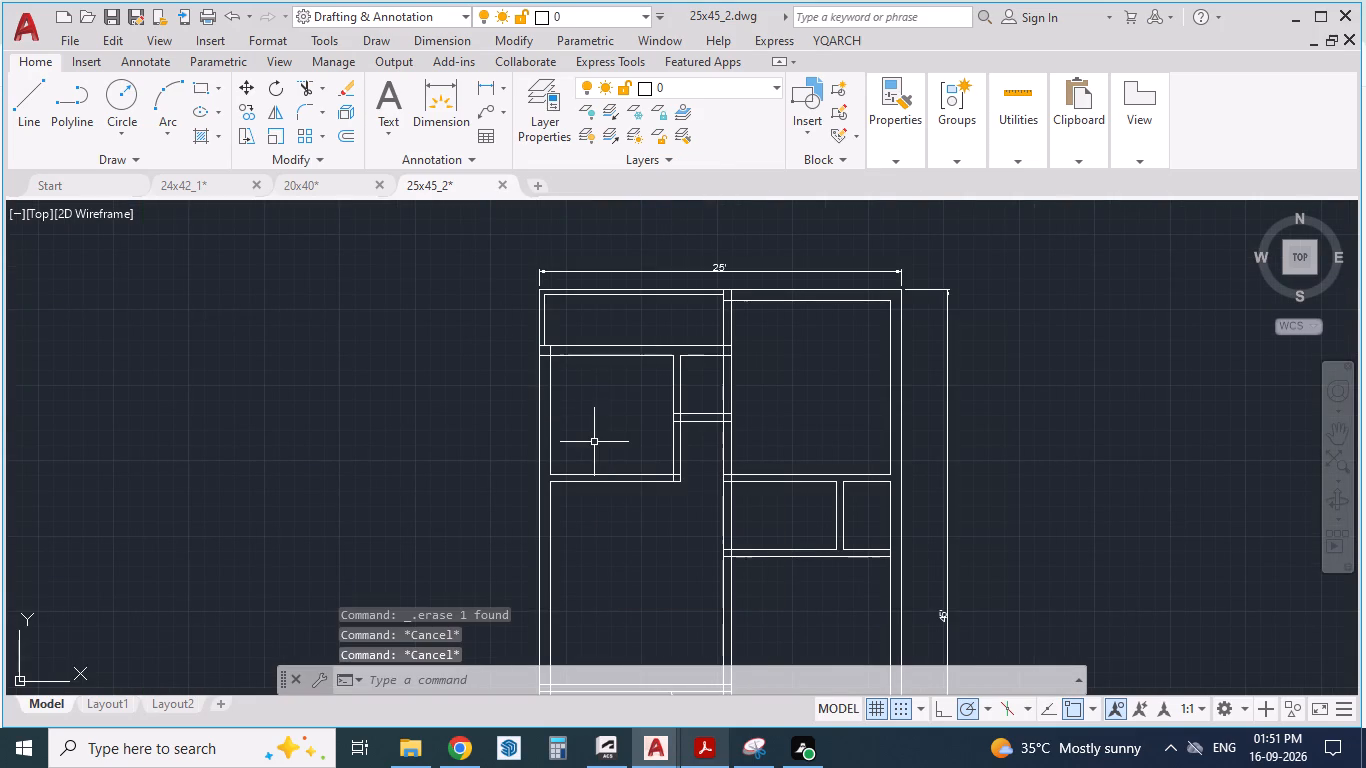
Trim the overlapping wall lines where the wall between utility and kitchen meets the left outer wall.
{"action": "type", "text": "TR"}
{"action": "key", "text": "Return"}
{"action": "scroll", "coordinate": [539, 315], "scroll_direction": "up", "scroll_amount": 2}
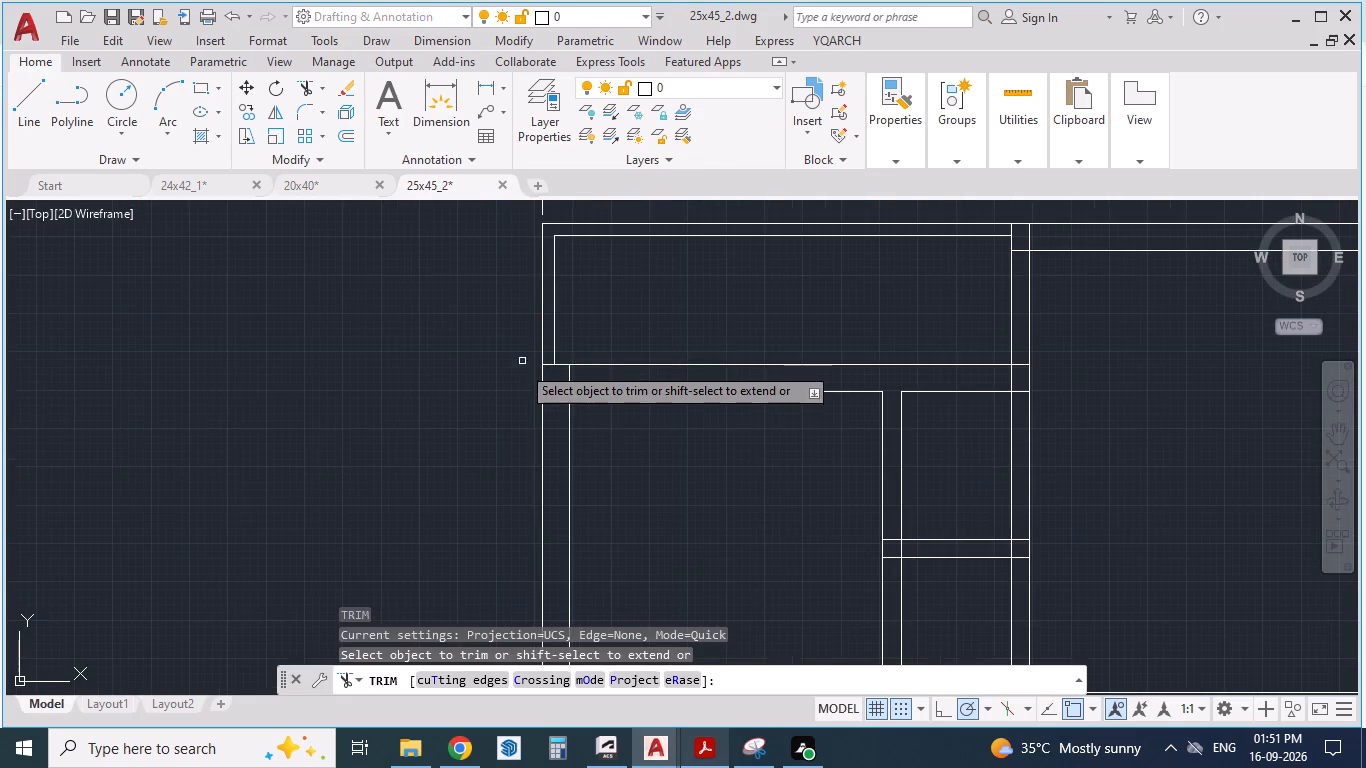
{"action": "scroll", "coordinate": [553, 377], "scroll_direction": "up", "scroll_amount": 2}
{"action": "left_click_drag", "start_coordinate": [614, 379], "coordinate": [540, 415]}
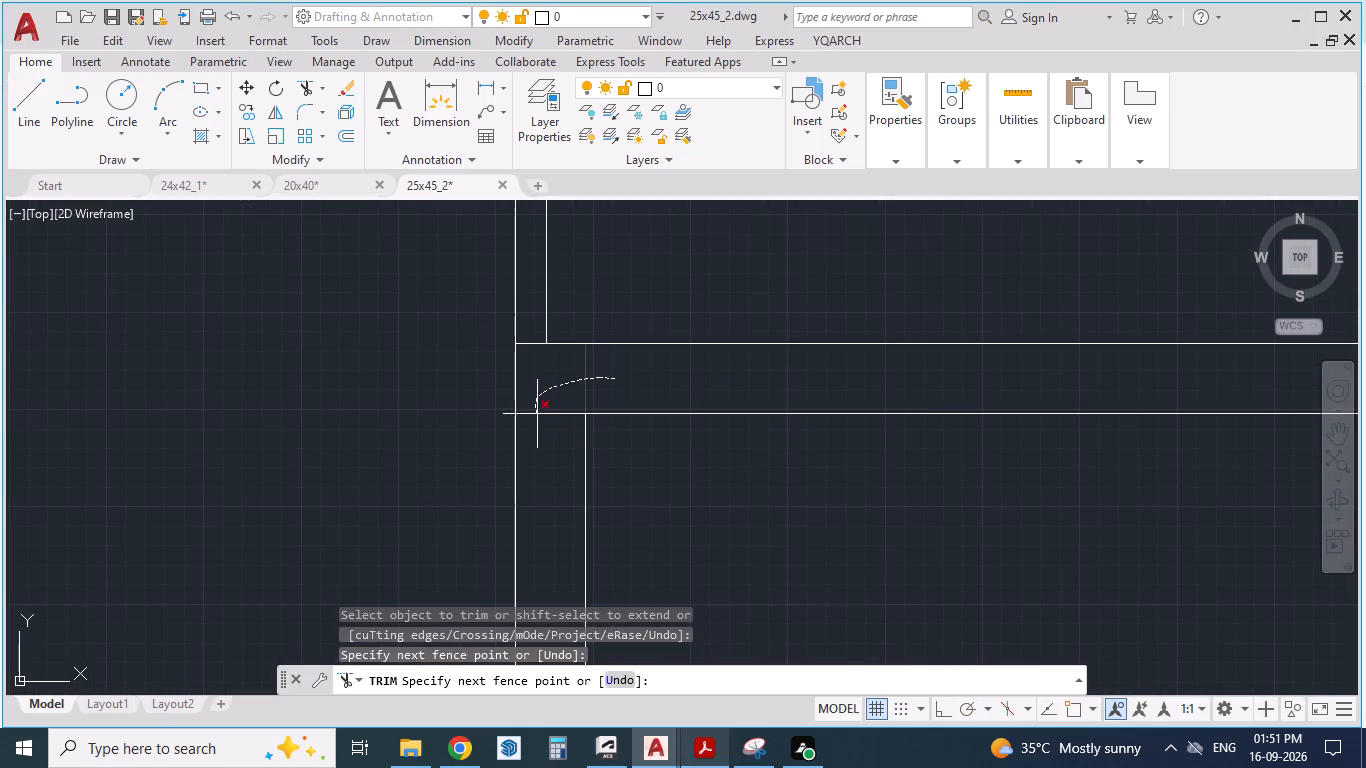
{"action": "left_click_drag", "start_coordinate": [540, 415], "coordinate": [542, 446]}
{"action": "left_click", "coordinate": [524, 344]}
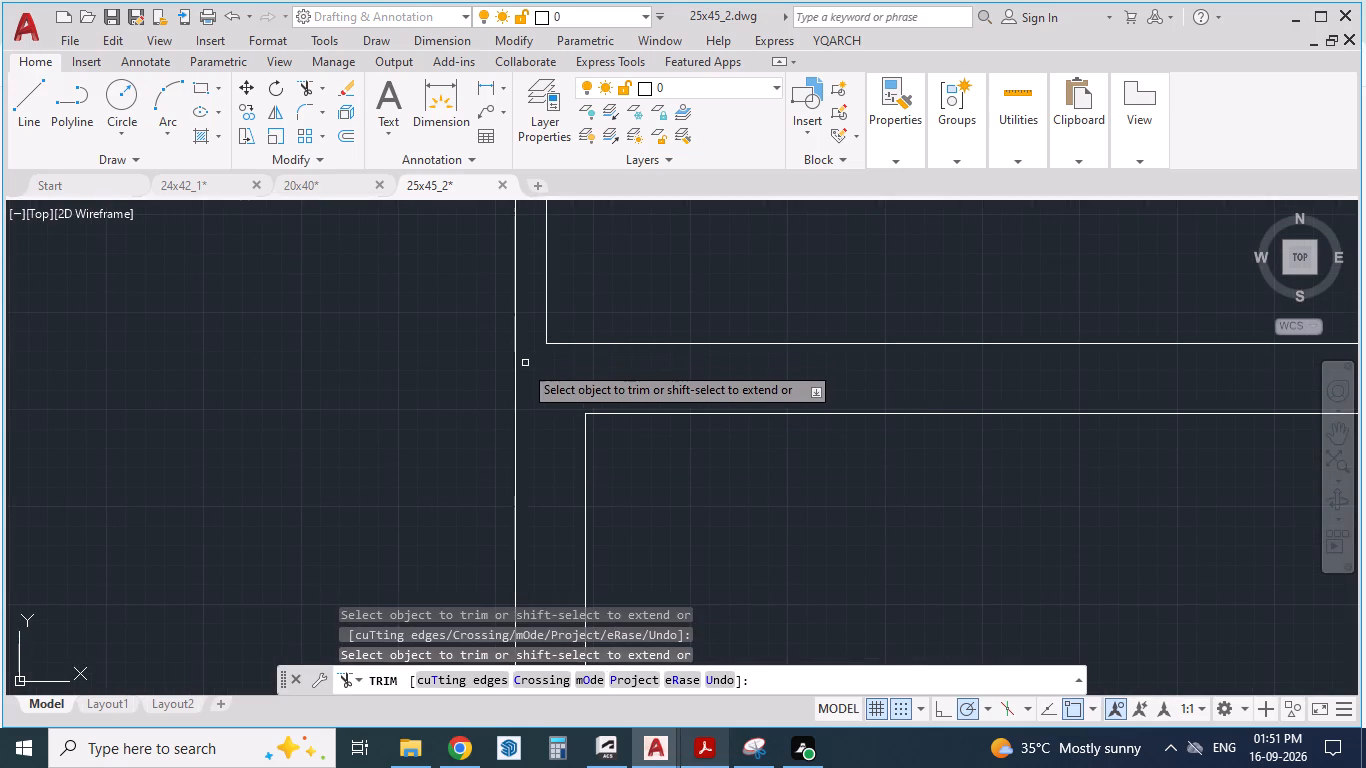
Trim the overlapping lines where the wall between the utility and puja room meets the central wall beside bedroom-1.
{"action": "scroll", "coordinate": [523, 364], "scroll_direction": "down", "scroll_amount": 3}
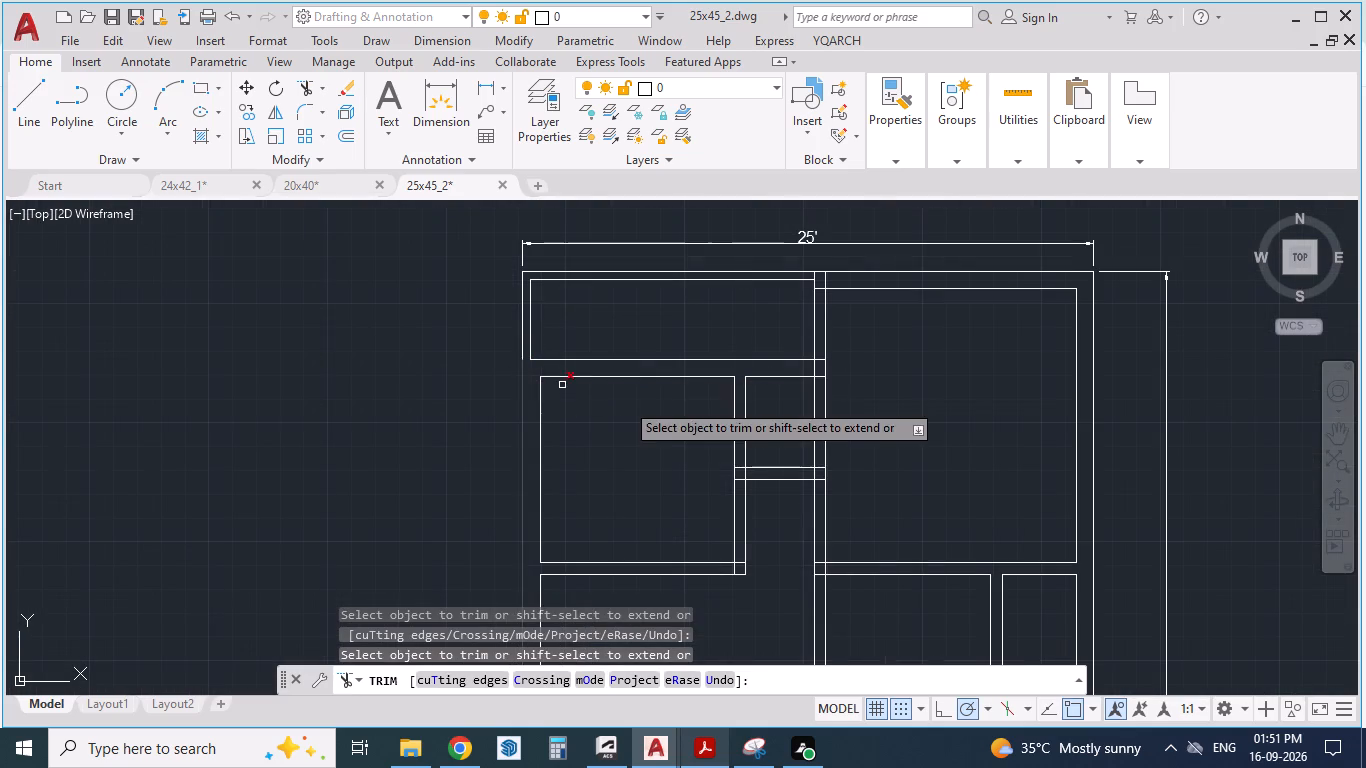
{"action": "scroll", "coordinate": [819, 377], "scroll_direction": "up", "scroll_amount": 2}
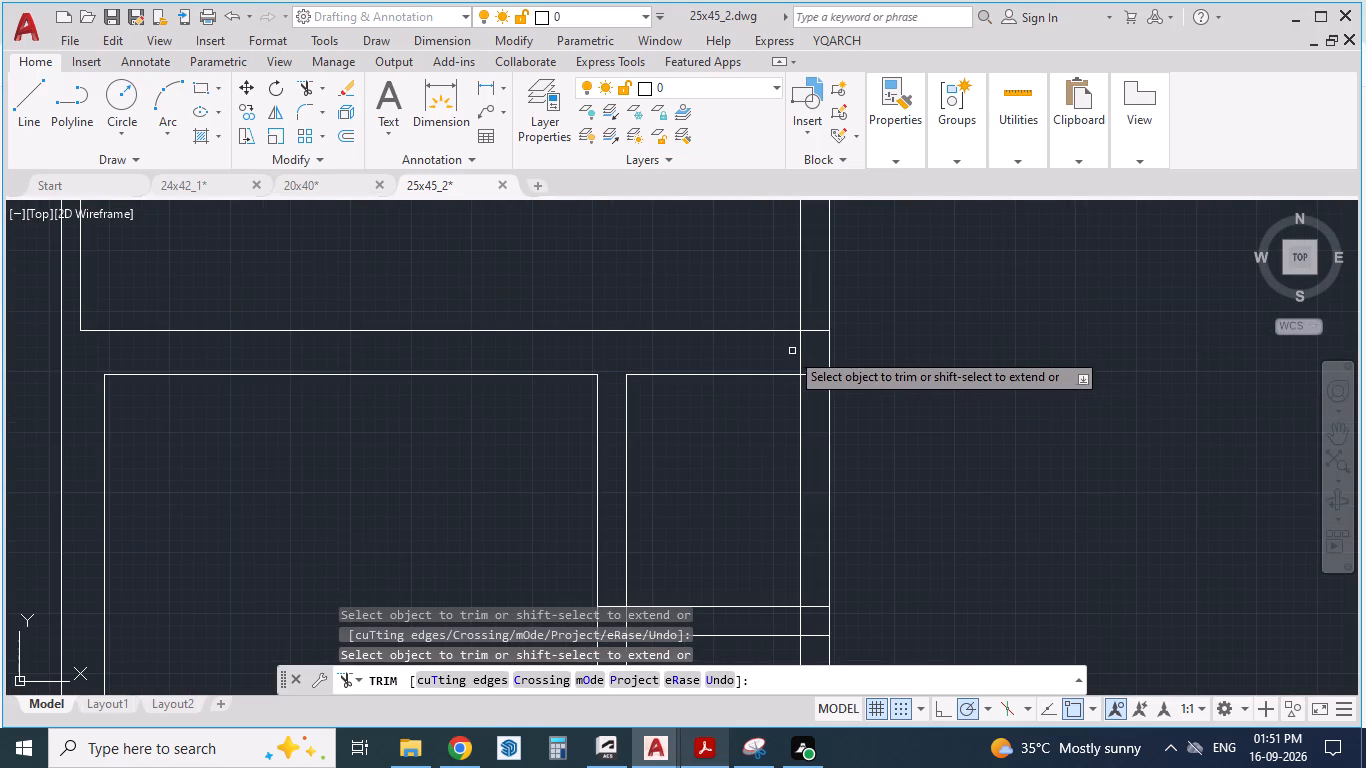
{"action": "left_click_drag", "start_coordinate": [784, 351], "coordinate": [809, 388]}
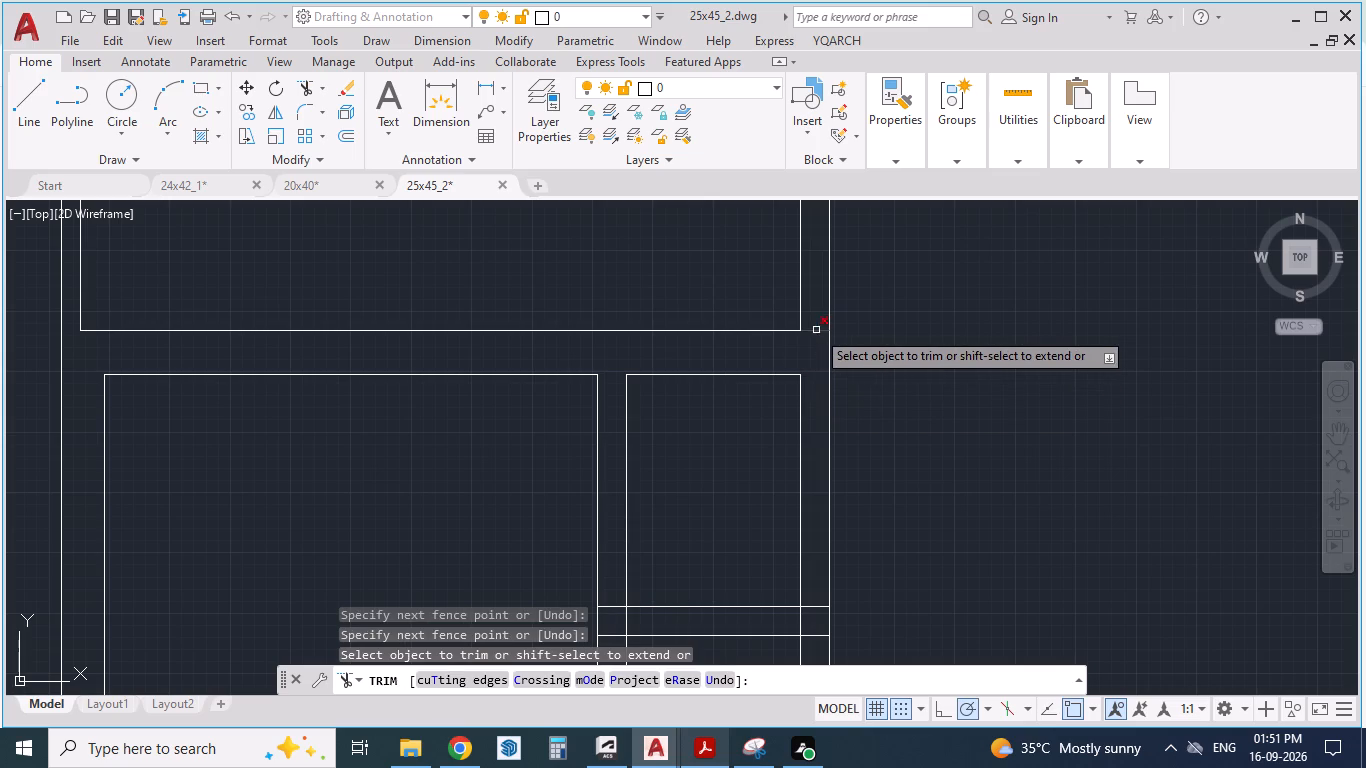
{"action": "left_click", "coordinate": [816, 330]}
Trim the overlapping lines where the central wall between the utility and bedroom-1 meets the top outer wall.
{"action": "scroll", "coordinate": [809, 342], "scroll_direction": "down", "scroll_amount": 3}
{"action": "scroll", "coordinate": [817, 288], "scroll_direction": "up", "scroll_amount": 3}
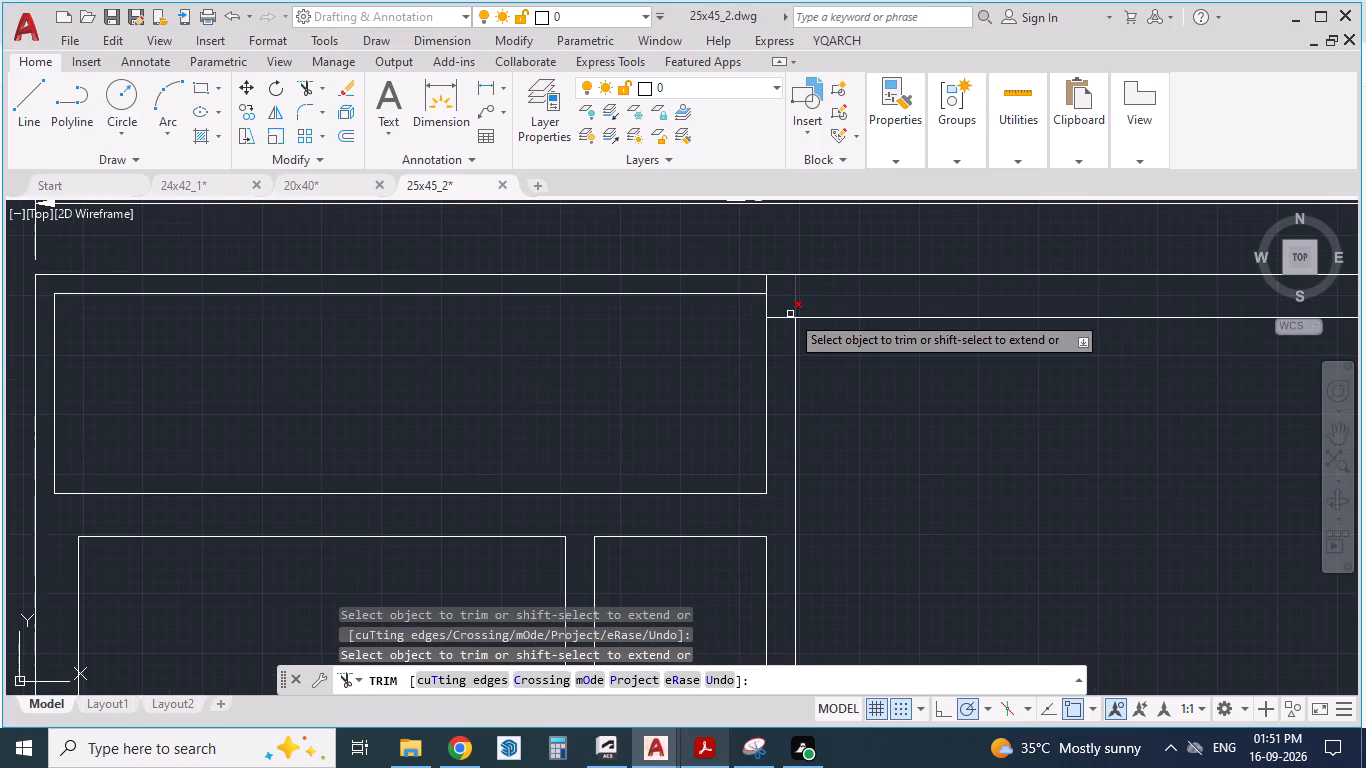
{"action": "left_click", "coordinate": [781, 322]}
{"action": "left_click", "coordinate": [782, 312]}
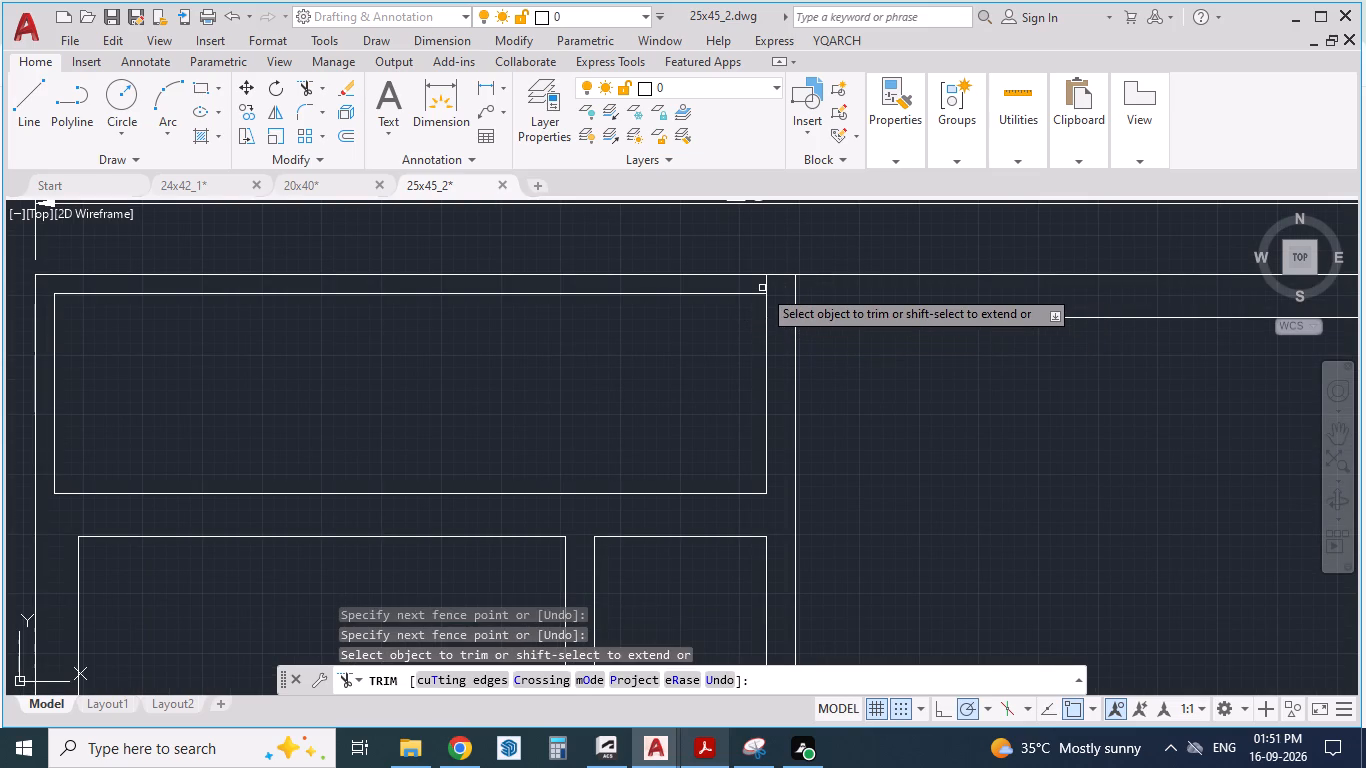
{"action": "left_click", "coordinate": [764, 287]}
{"action": "scroll", "coordinate": [768, 287], "scroll_direction": "down", "scroll_amount": 1}
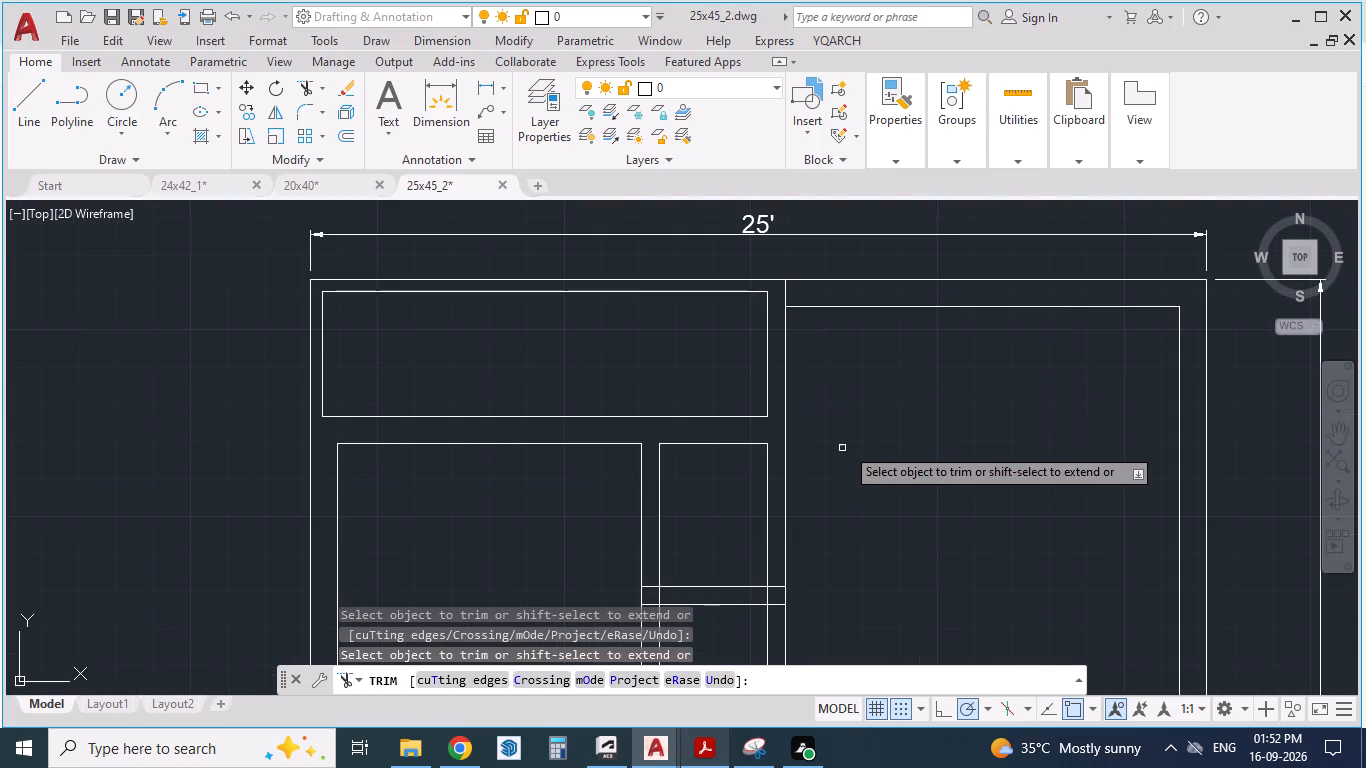
{"action": "scroll", "coordinate": [843, 393], "scroll_direction": "down", "scroll_amount": 1}
{"action": "scroll", "coordinate": [814, 324], "scroll_direction": "up", "scroll_amount": 2}
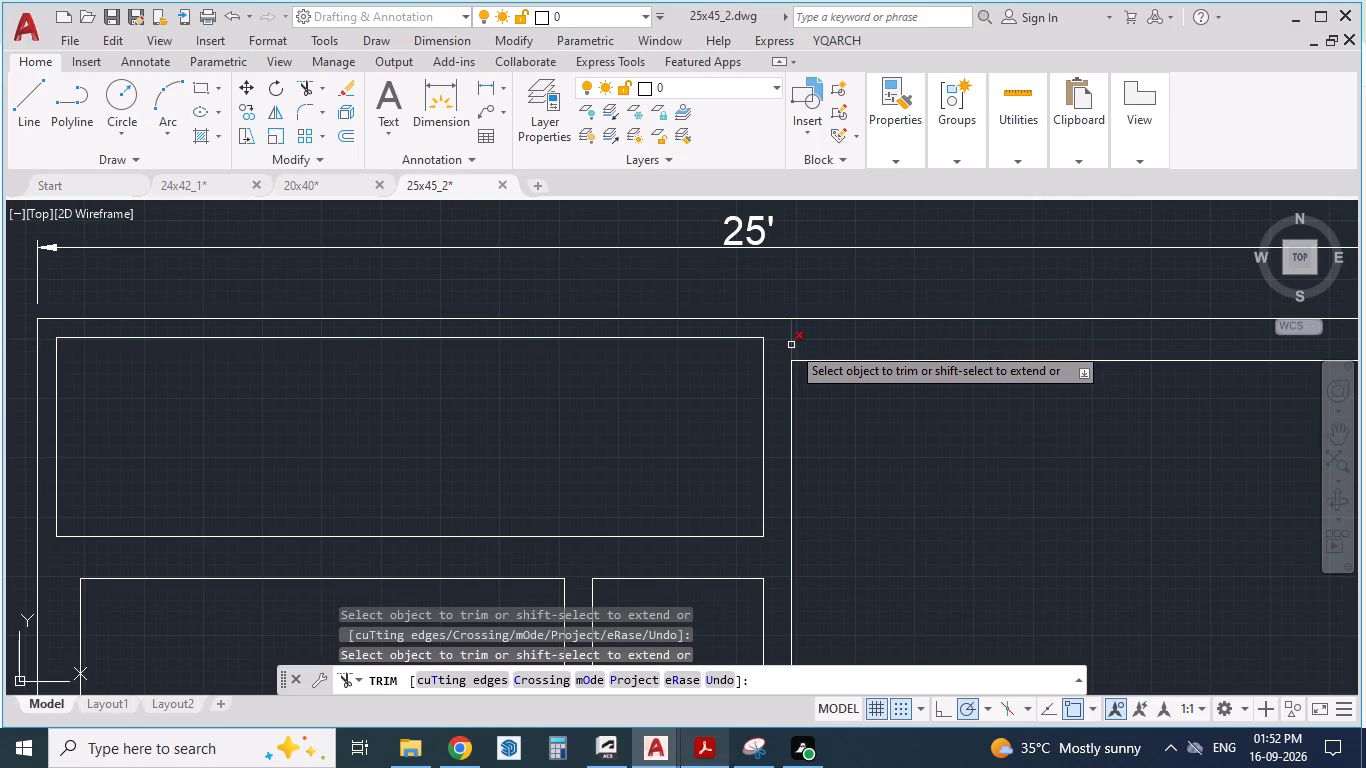
{"action": "left_click", "coordinate": [791, 345]}
Trim the overlapping lines at both ends of the puja room's lower wall, at the kitchen wall and the central wall.
{"action": "scroll", "coordinate": [753, 316], "scroll_direction": "down", "scroll_amount": 3}
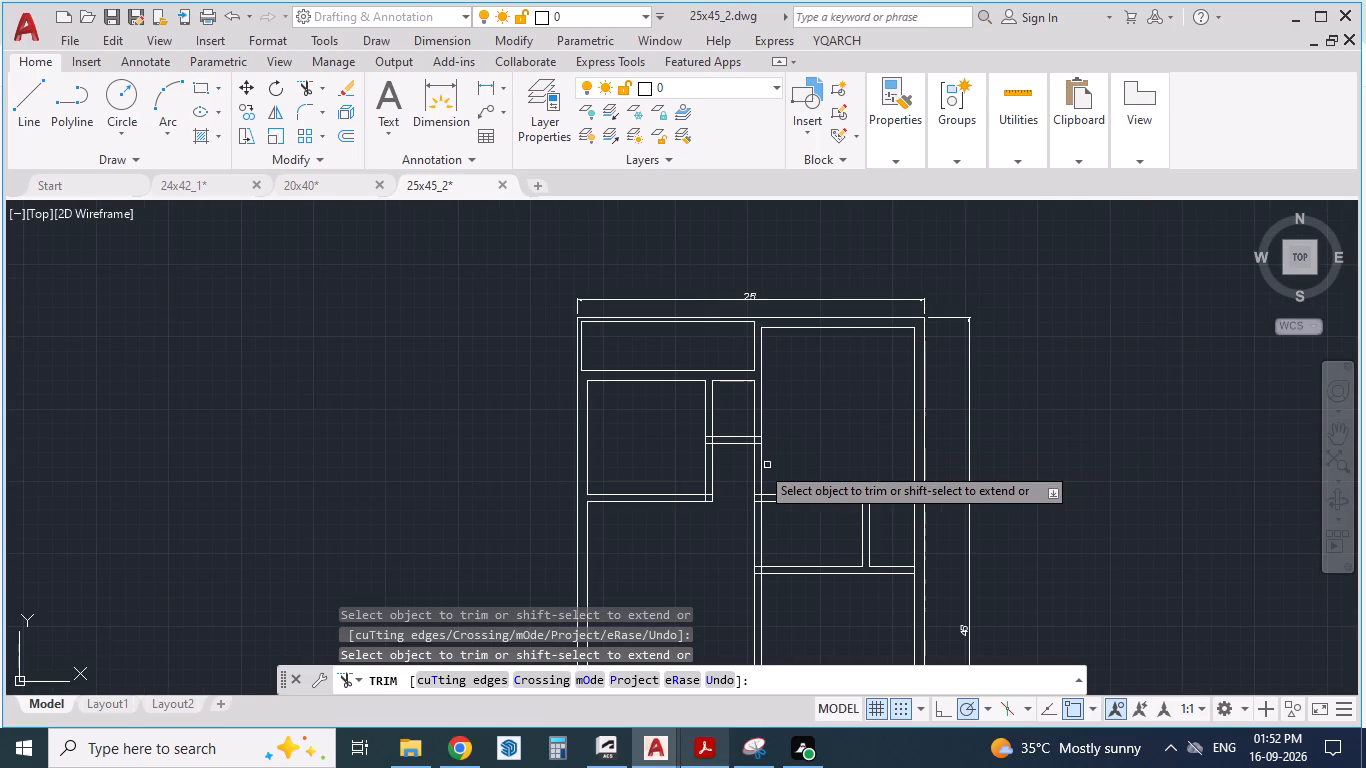
{"action": "scroll", "coordinate": [752, 465], "scroll_direction": "up", "scroll_amount": 2}
{"action": "scroll", "coordinate": [673, 450], "scroll_direction": "up", "scroll_amount": 1}
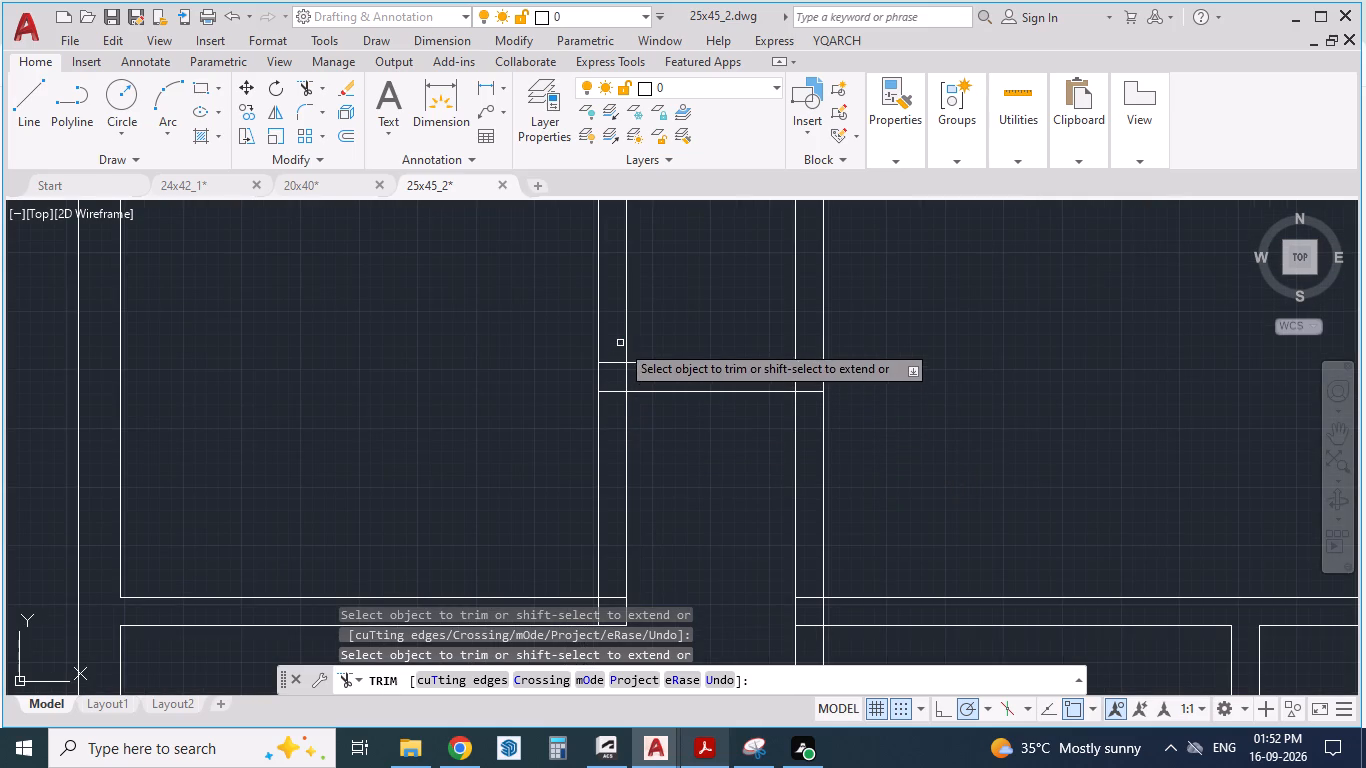
{"action": "left_click_drag", "start_coordinate": [616, 349], "coordinate": [618, 420]}
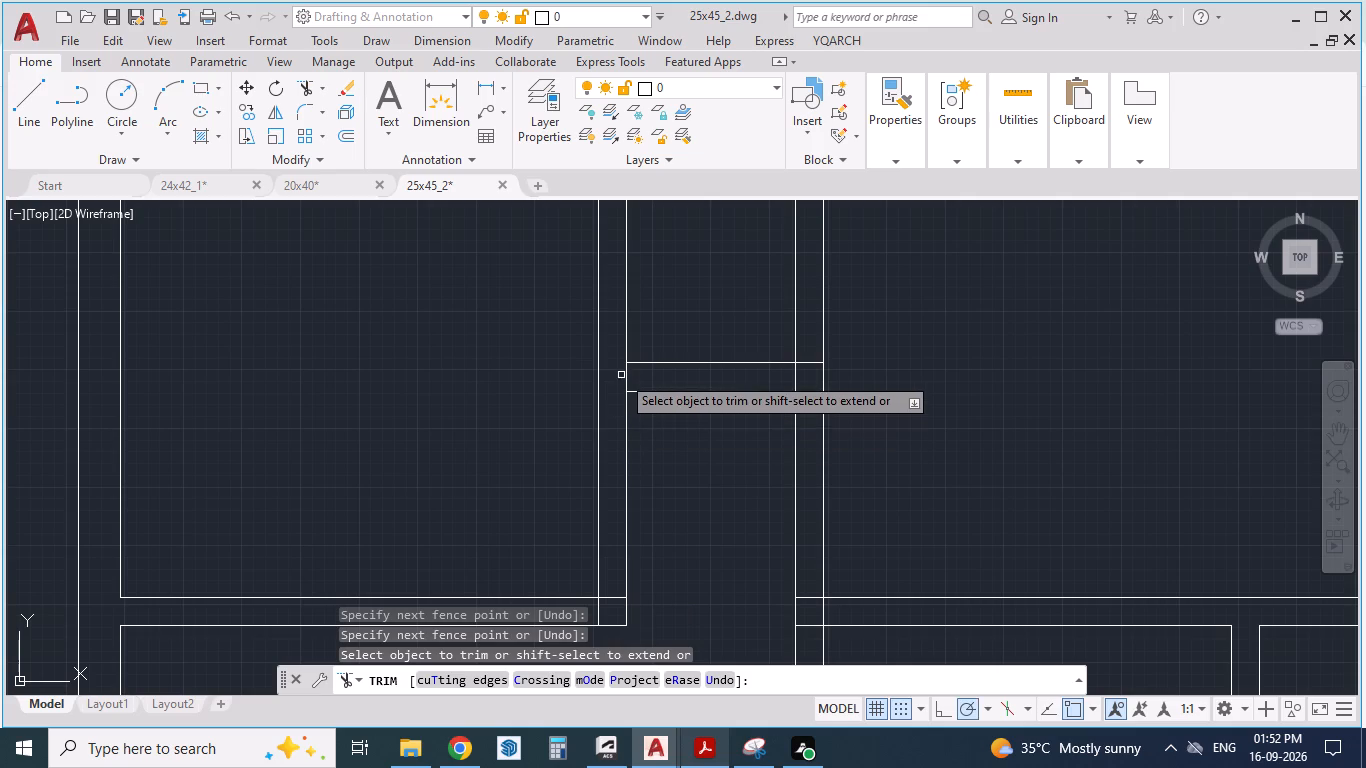
{"action": "left_click_drag", "start_coordinate": [634, 378], "coordinate": [805, 381]}
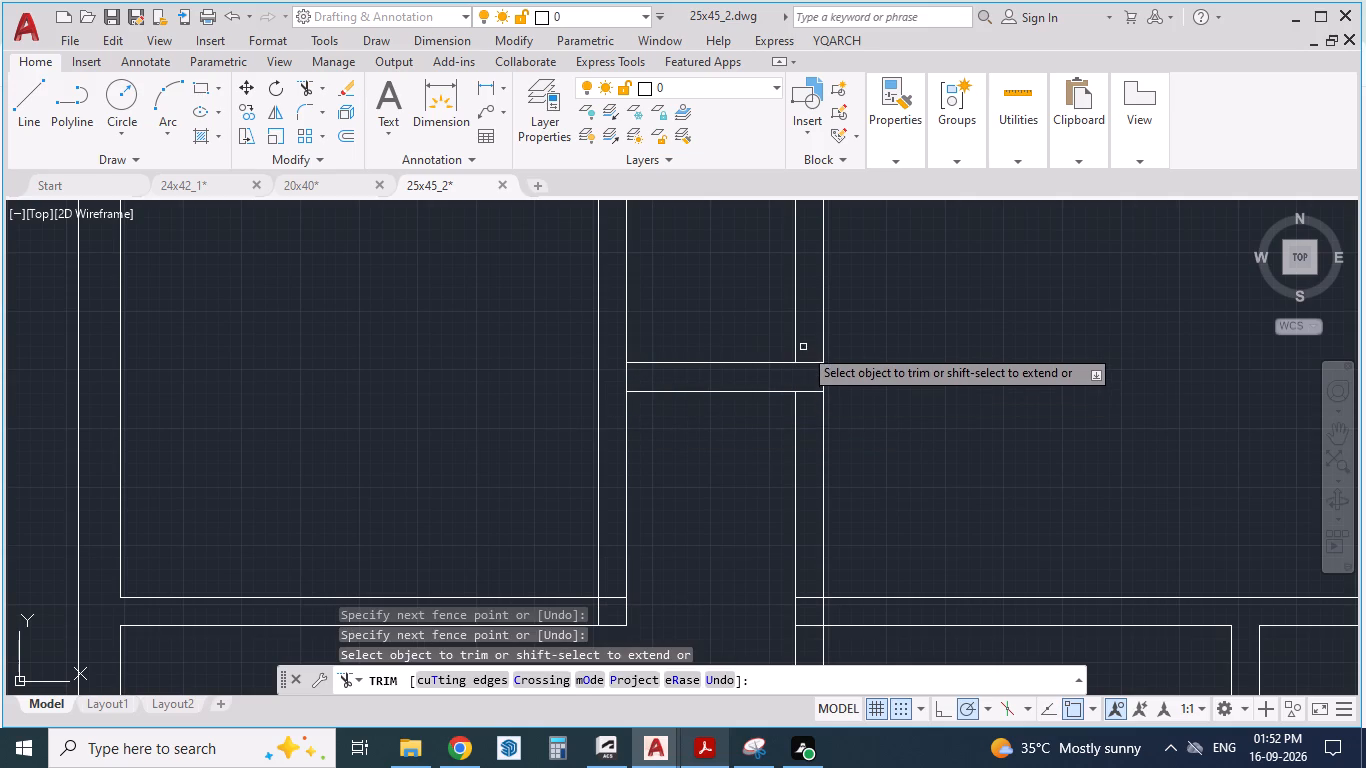
{"action": "left_click_drag", "start_coordinate": [814, 347], "coordinate": [808, 402]}
Trim the crossing lines at the kitchen's lower-right corner and where the wall between bedroom-1 and the common toilet meets the central wall.
{"action": "scroll", "coordinate": [790, 335], "scroll_direction": "down", "scroll_amount": 2}
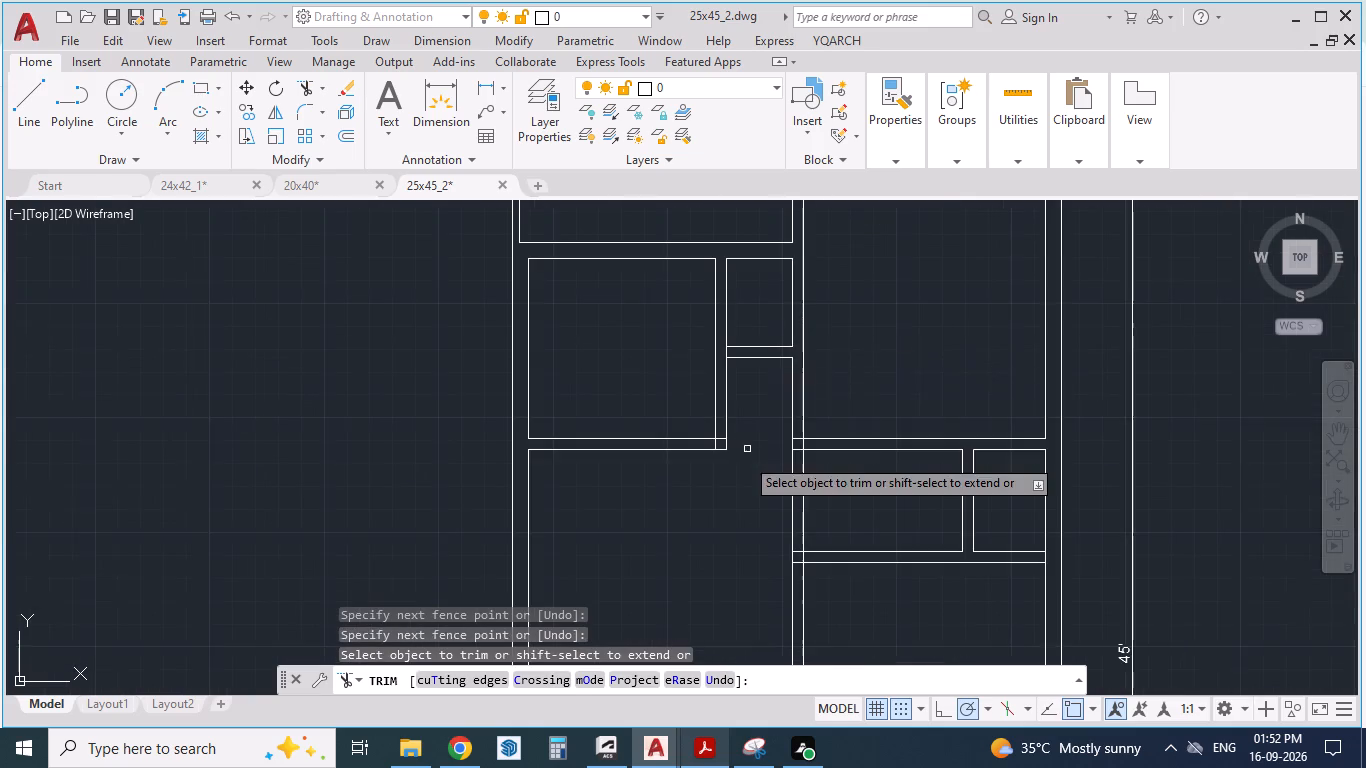
{"action": "scroll", "coordinate": [745, 458], "scroll_direction": "up", "scroll_amount": 2}
{"action": "left_click_drag", "start_coordinate": [649, 423], "coordinate": [684, 422]}
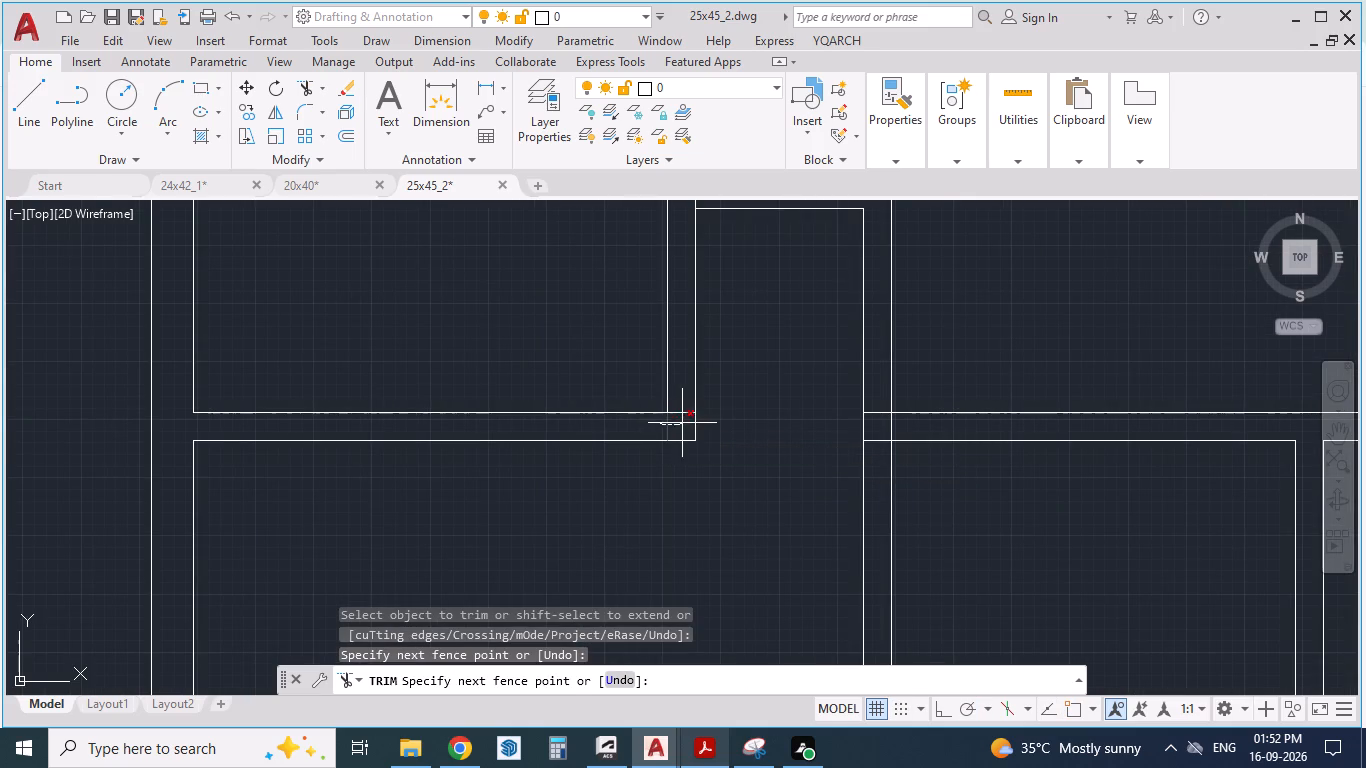
{"action": "left_click_drag", "start_coordinate": [684, 422], "coordinate": [681, 410]}
{"action": "left_click_drag", "start_coordinate": [873, 403], "coordinate": [874, 434]}
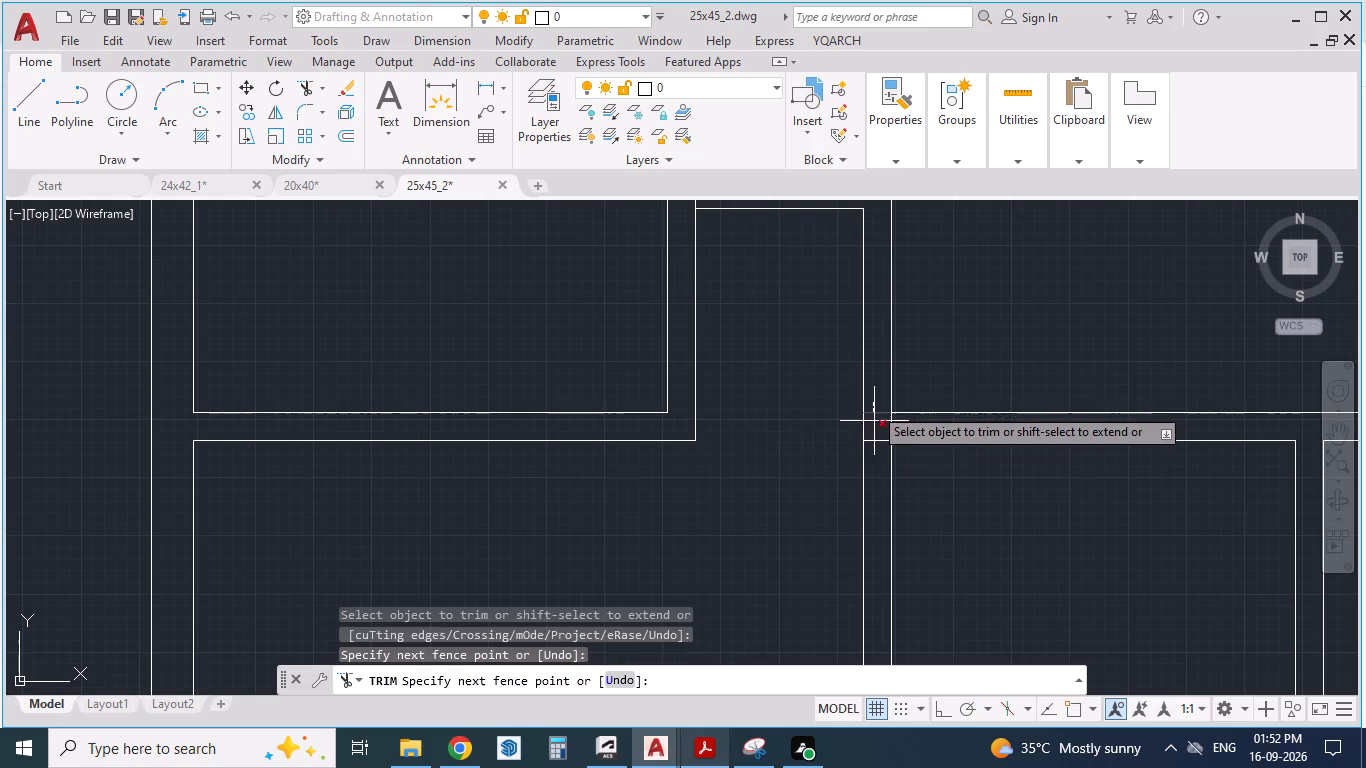
{"action": "left_click_drag", "start_coordinate": [874, 434], "coordinate": [878, 460]}
{"action": "left_click_drag", "start_coordinate": [870, 413], "coordinate": [895, 419]}
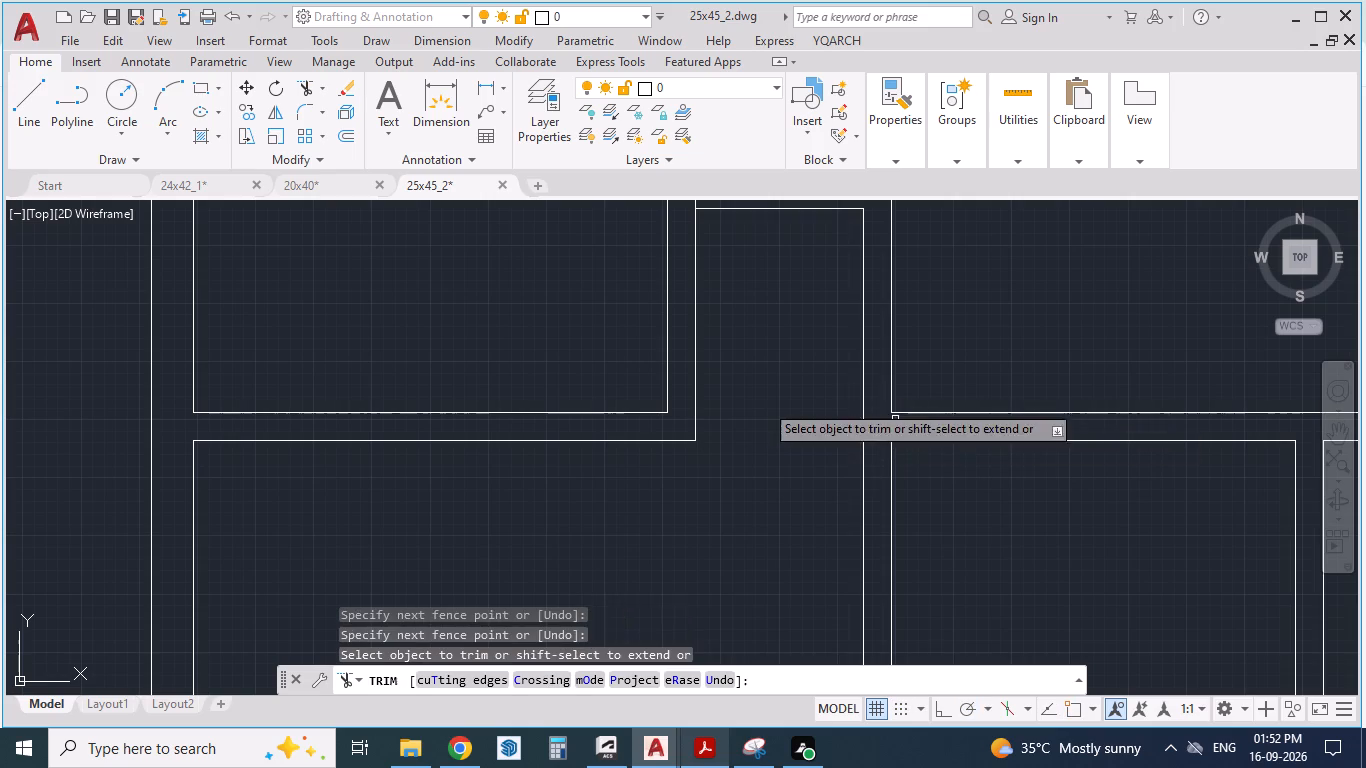
Trim the overlapping lines where the wall between the common toilet and bedroom-2 meets the central wall.
{"action": "scroll", "coordinate": [723, 403], "scroll_direction": "down", "scroll_amount": 2}
{"action": "scroll", "coordinate": [788, 516], "scroll_direction": "up", "scroll_amount": 2}
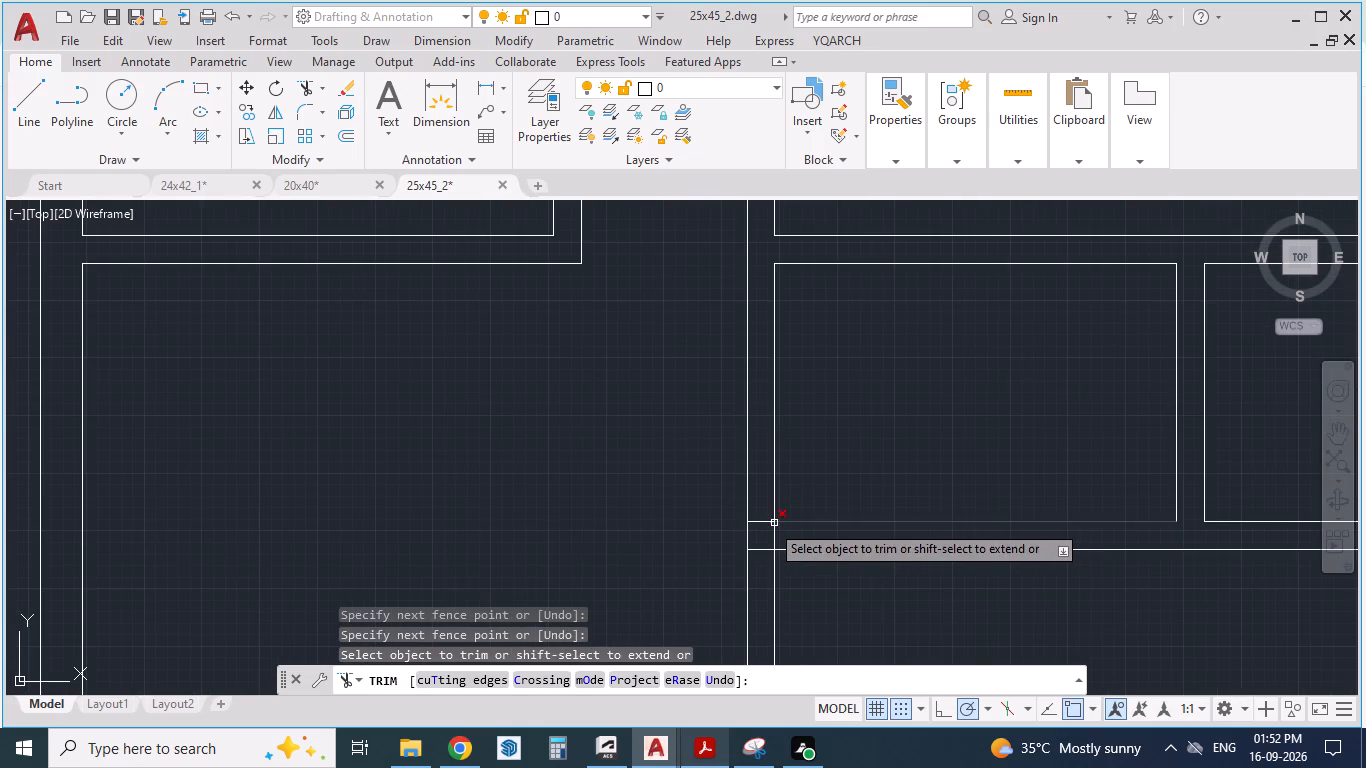
{"action": "left_click_drag", "start_coordinate": [765, 507], "coordinate": [760, 573]}
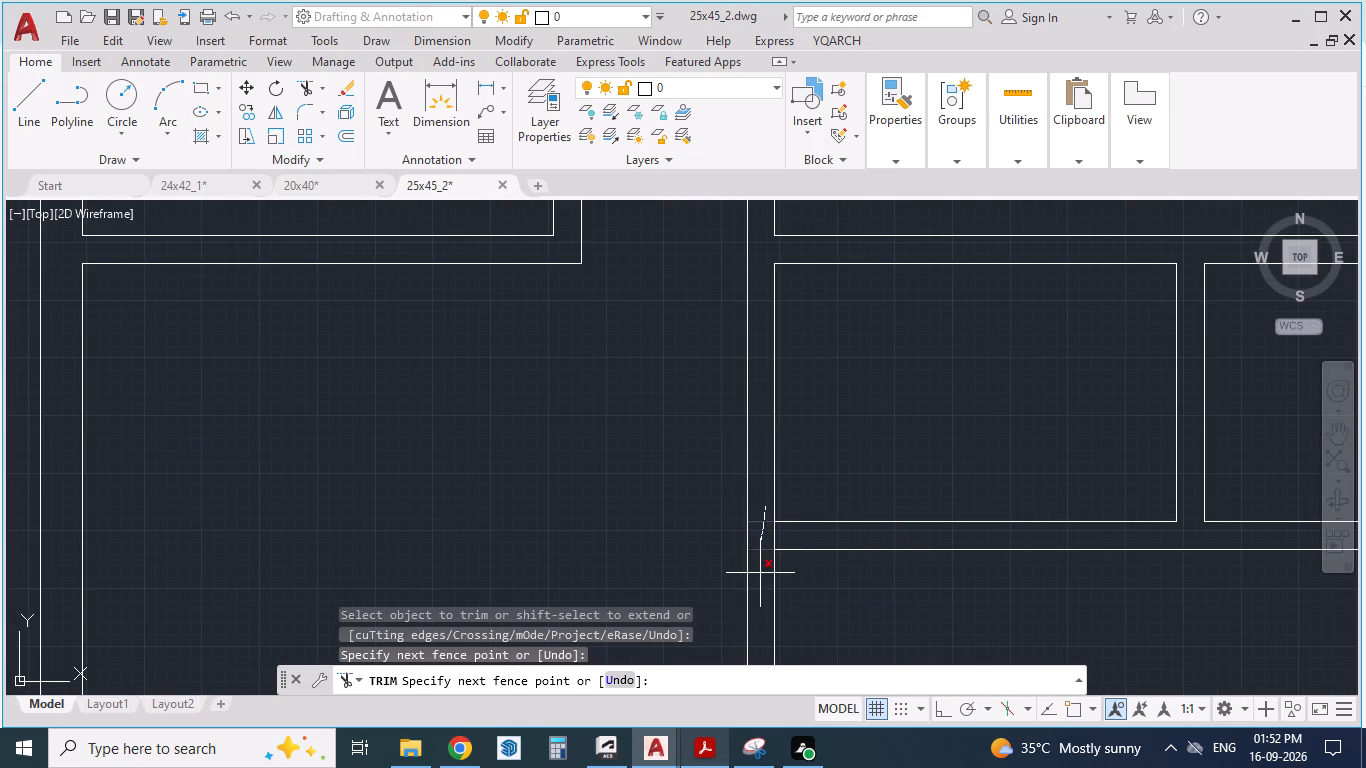
{"action": "left_click_drag", "start_coordinate": [765, 533], "coordinate": [782, 533]}
{"action": "scroll", "coordinate": [789, 522], "scroll_direction": "down", "scroll_amount": 3}
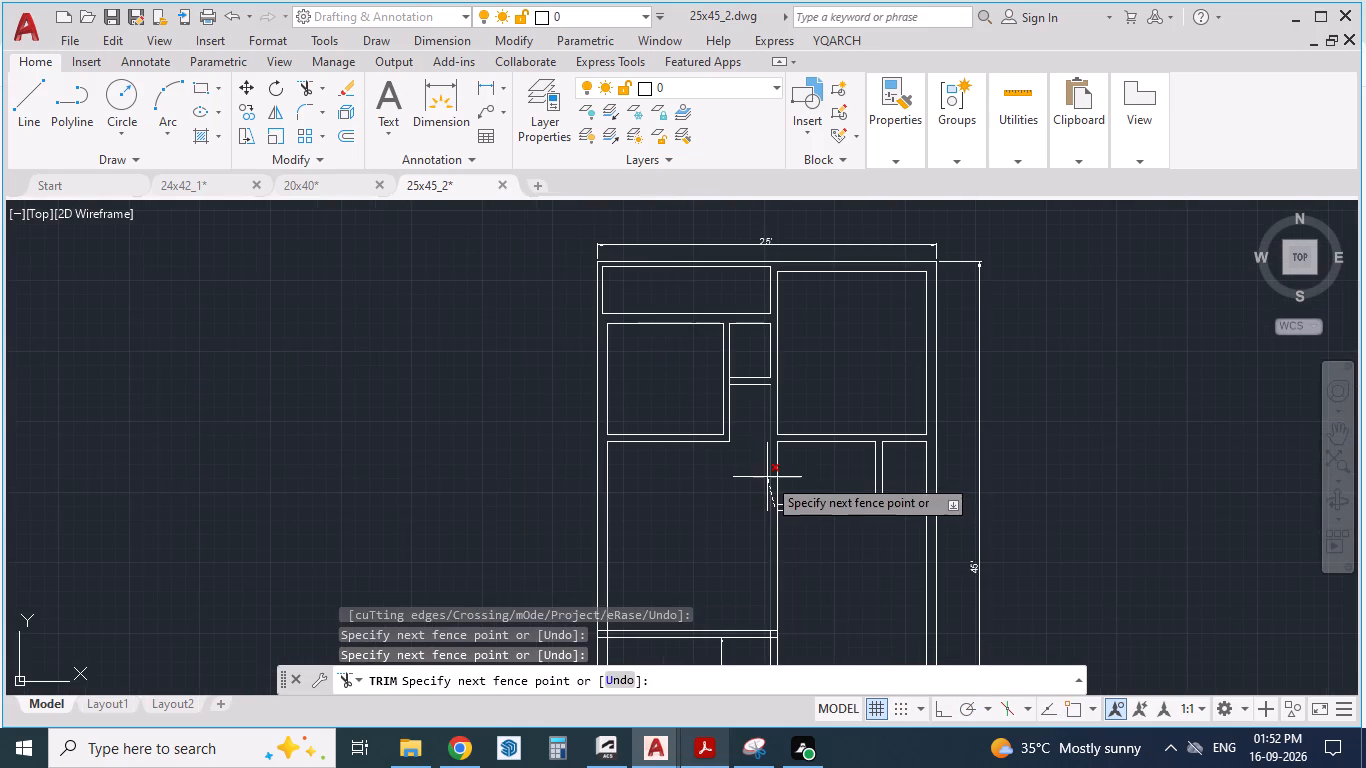
{"action": "scroll", "coordinate": [784, 518], "scroll_direction": "up", "scroll_amount": 2}
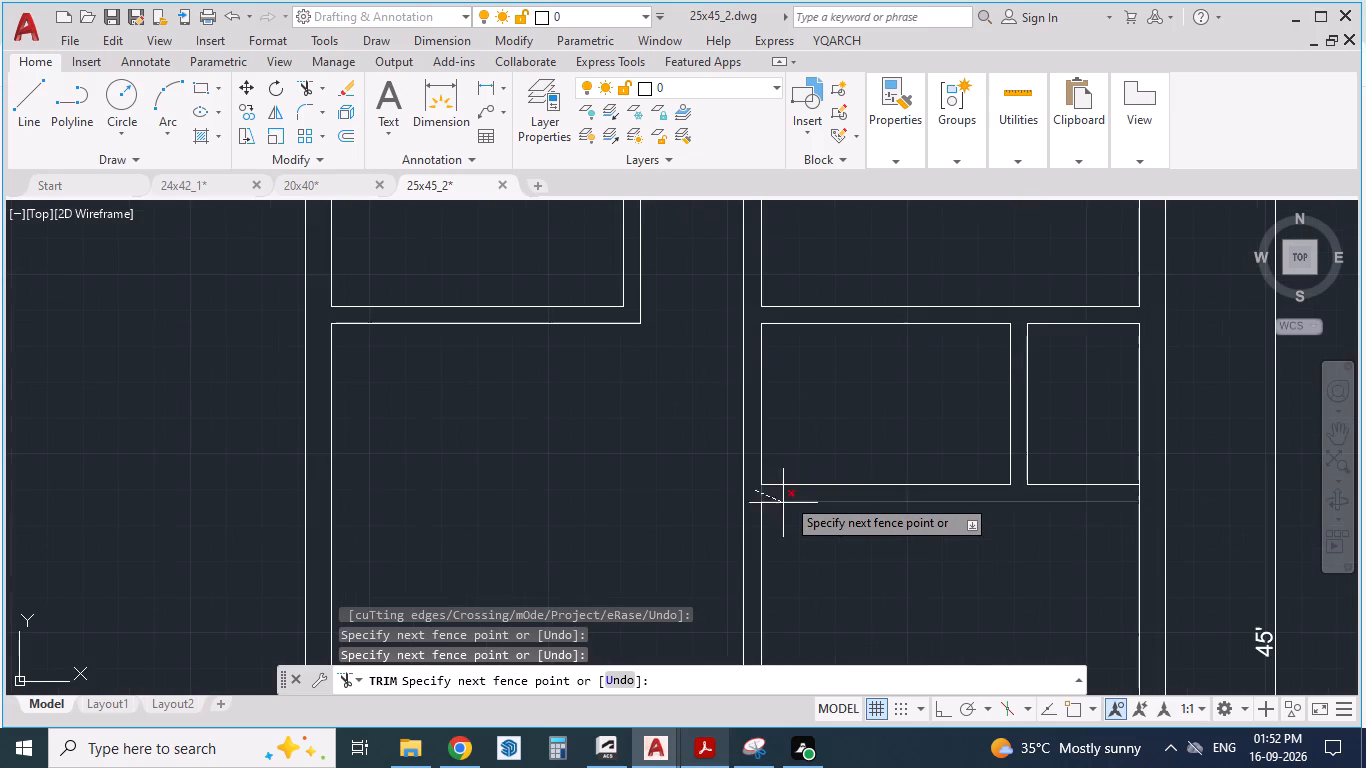
{"action": "left_click", "coordinate": [783, 492]}
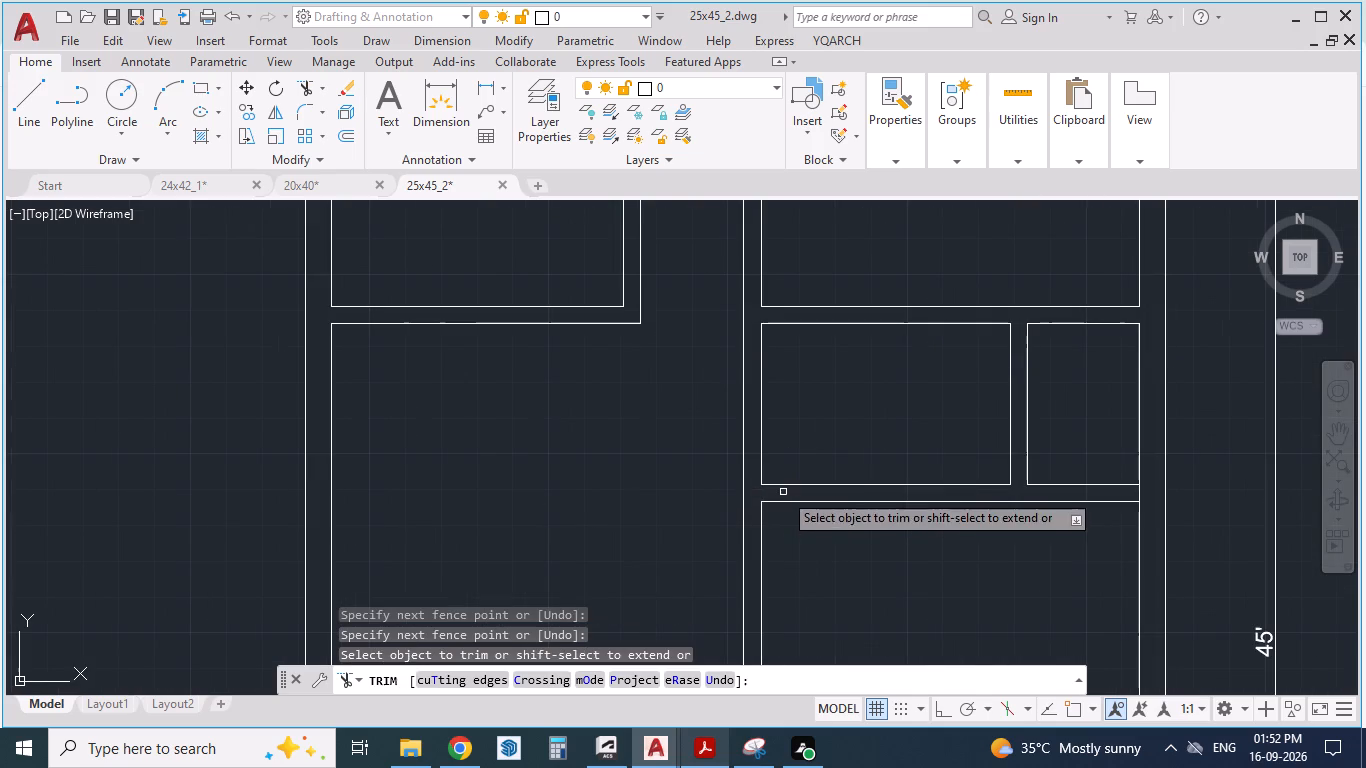
Trim the overlapping lines where the wall between the hall and parking meets the left outer wall.
{"action": "scroll", "coordinate": [750, 457], "scroll_direction": "down", "scroll_amount": 4}
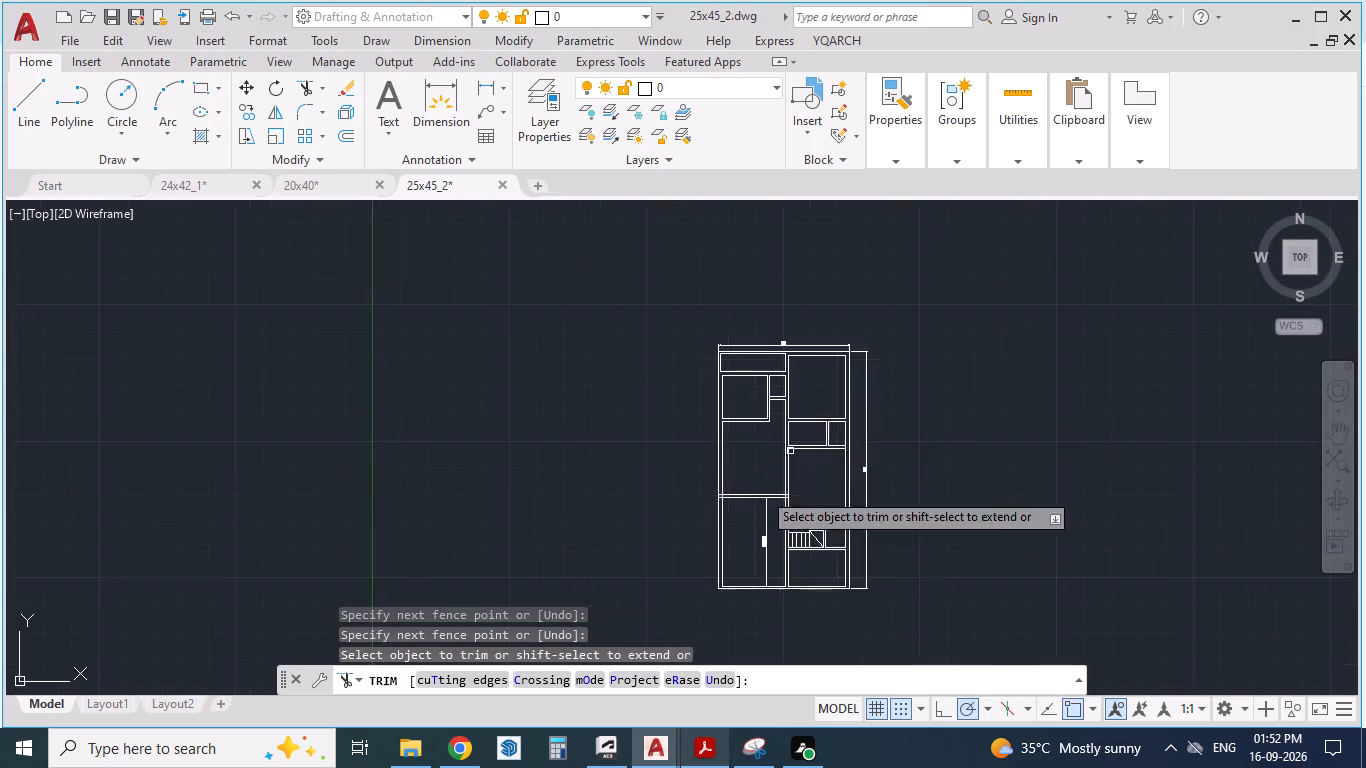
{"action": "scroll", "coordinate": [722, 528], "scroll_direction": "up", "scroll_amount": 3}
{"action": "scroll", "coordinate": [720, 438], "scroll_direction": "up", "scroll_amount": 2}
{"action": "left_click_drag", "start_coordinate": [698, 363], "coordinate": [703, 439]}
{"action": "left_click_drag", "start_coordinate": [698, 397], "coordinate": [730, 398]}
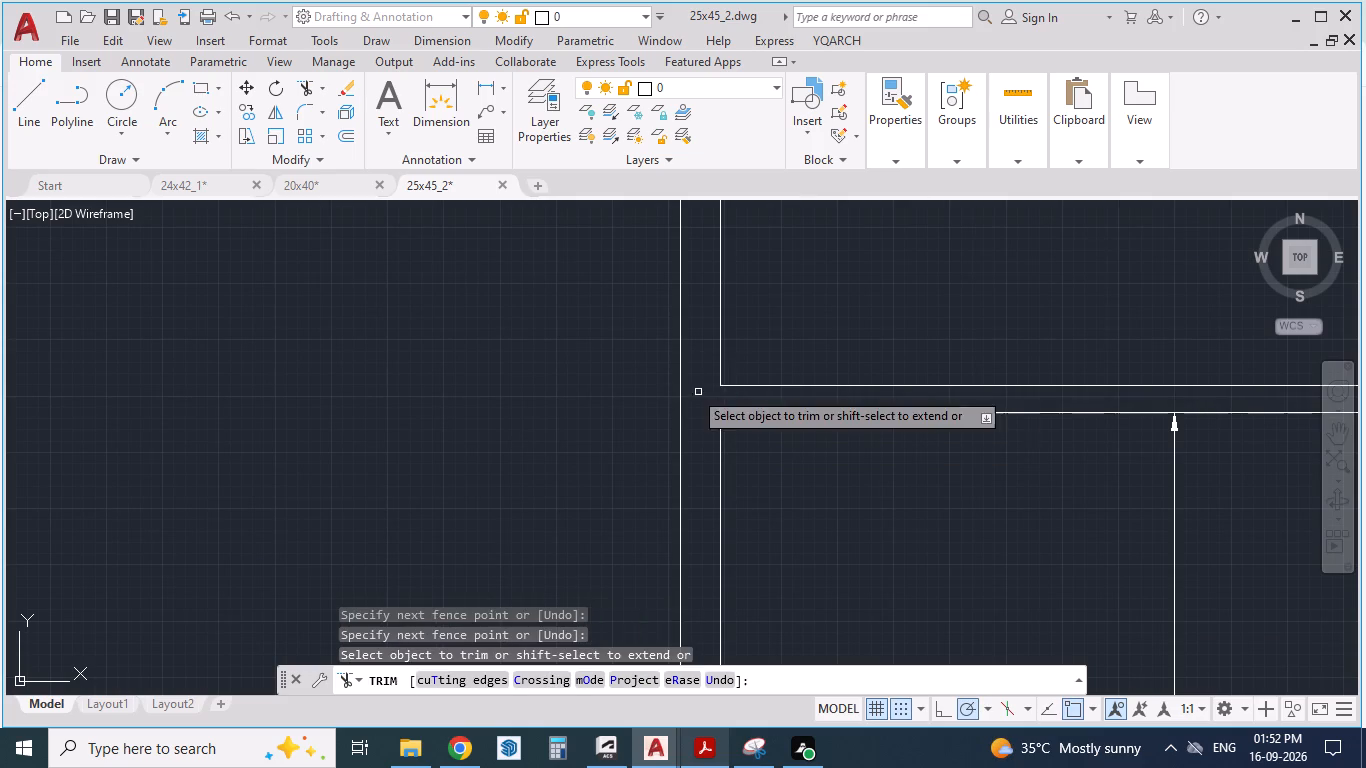
Trim the overlapping lines where the wall between the hall and parking meets the central wall.
{"action": "scroll", "coordinate": [681, 388], "scroll_direction": "down", "scroll_amount": 2}
{"action": "scroll", "coordinate": [983, 401], "scroll_direction": "up", "scroll_amount": 4}
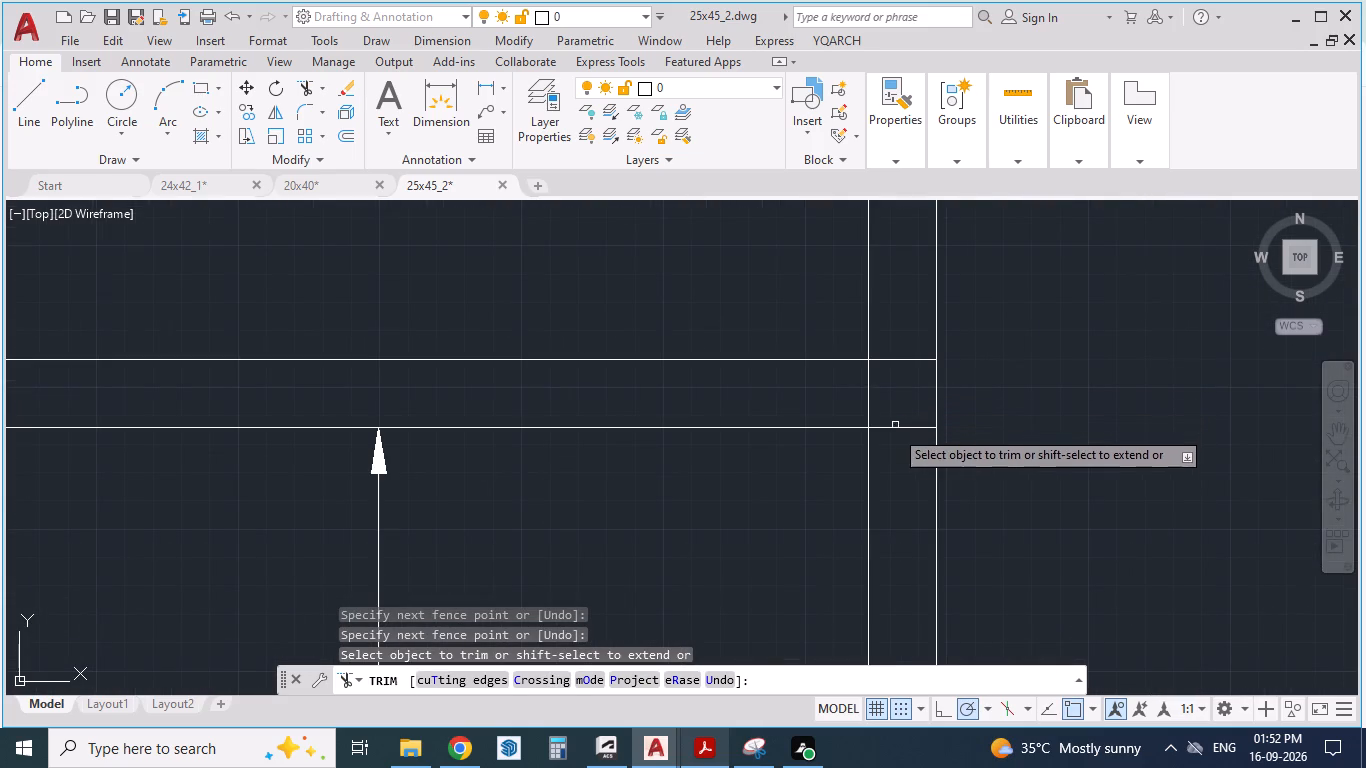
{"action": "left_click_drag", "start_coordinate": [892, 317], "coordinate": [891, 314]}
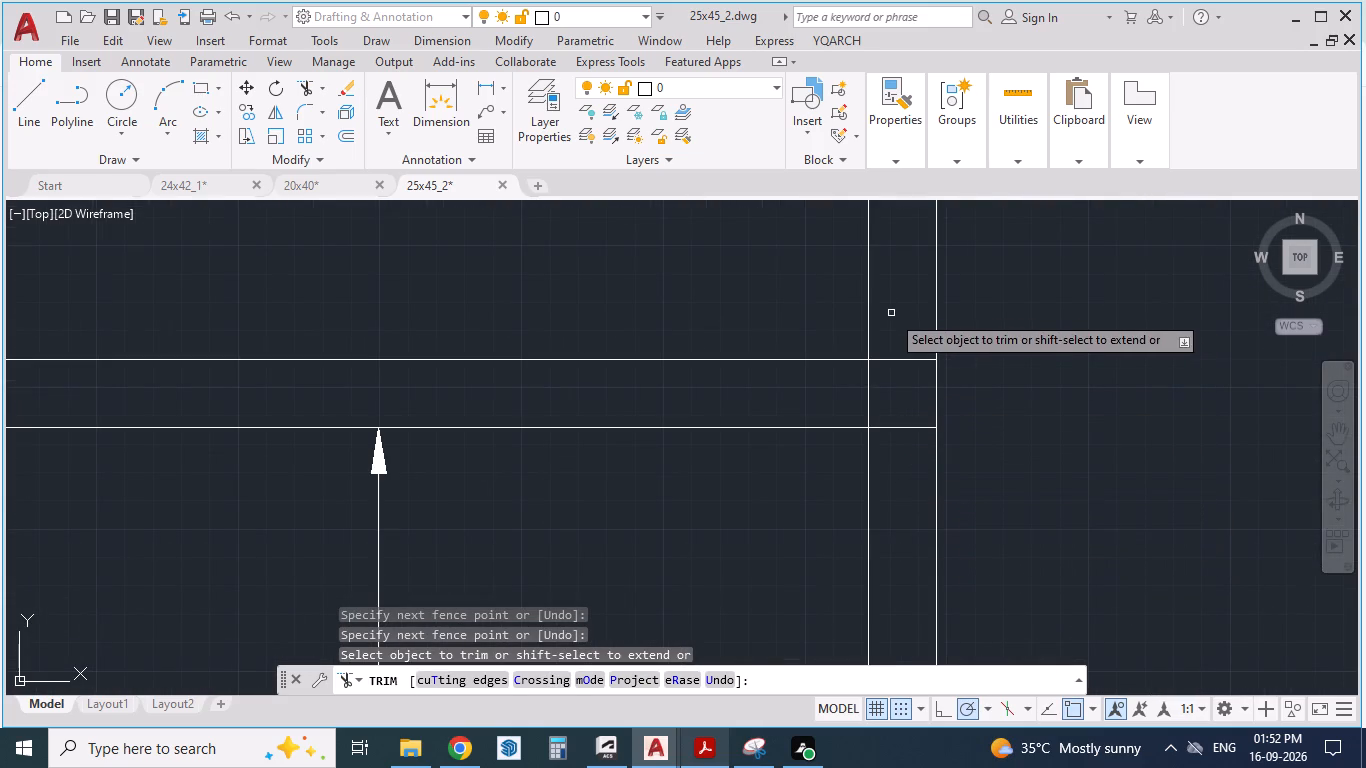
{"action": "left_click_drag", "start_coordinate": [891, 314], "coordinate": [899, 453]}
{"action": "left_click", "coordinate": [867, 389]}
{"action": "scroll", "coordinate": [867, 389], "scroll_direction": "down", "scroll_amount": 5}
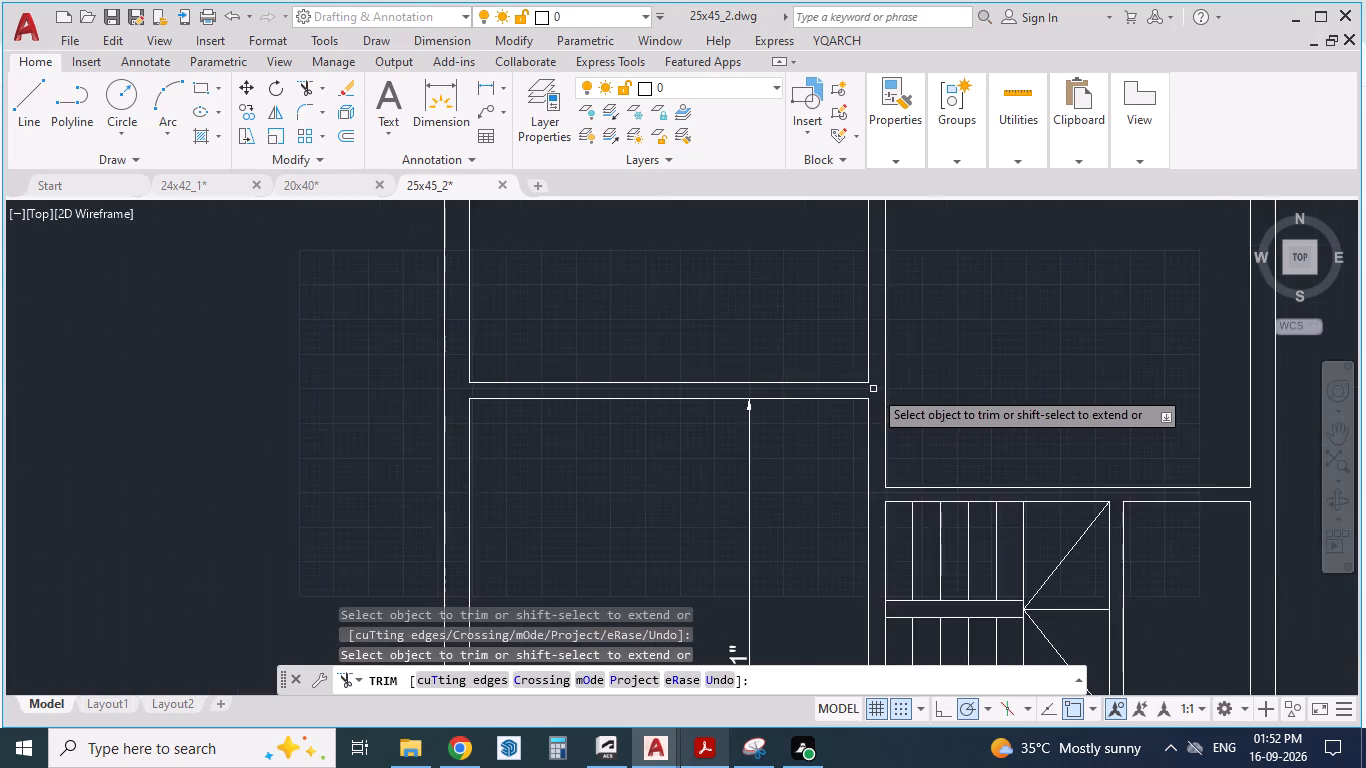
{"action": "scroll", "coordinate": [873, 389], "scroll_direction": "down", "scroll_amount": 2}
{"action": "scroll", "coordinate": [980, 529], "scroll_direction": "up", "scroll_amount": 2}
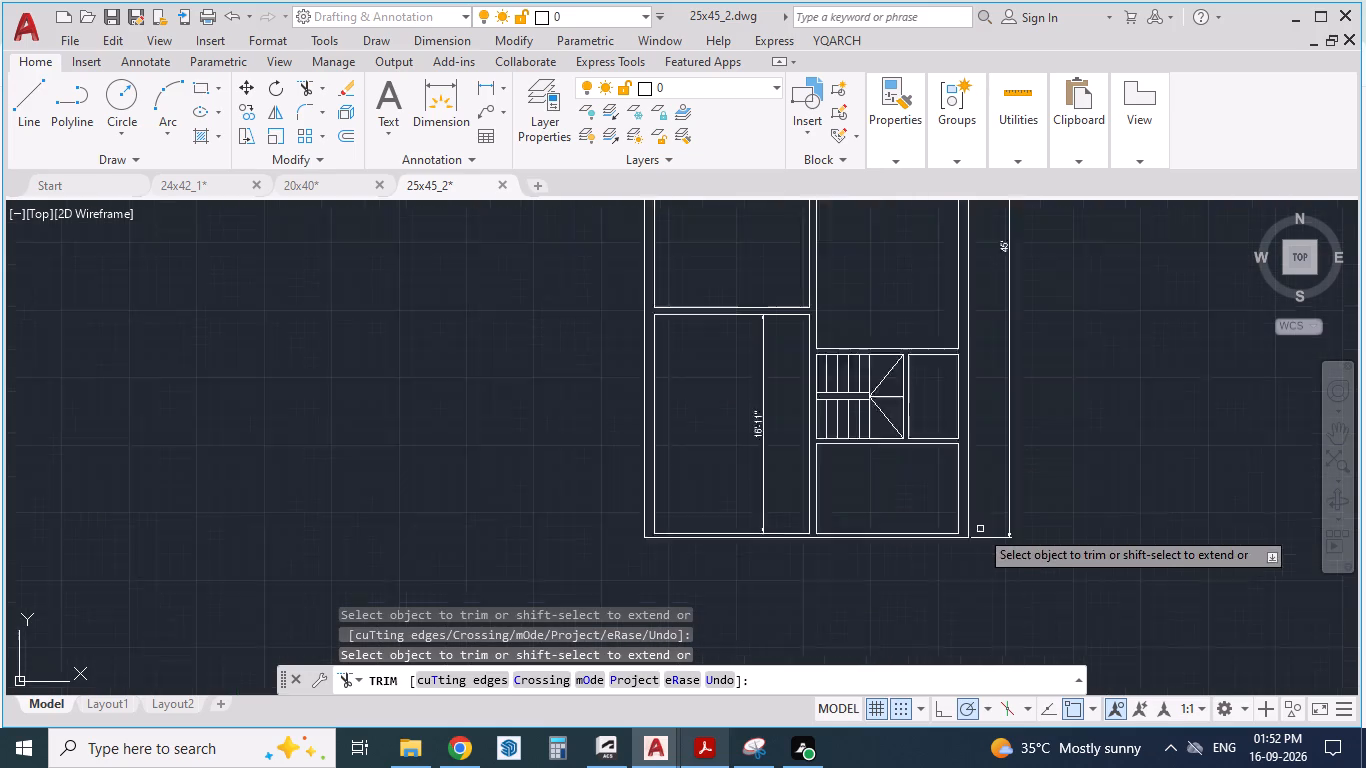
Trim the right outer wall's inner line where the wall above bedroom-2 joins it, and finish trimming.
{"action": "scroll", "coordinate": [966, 570], "scroll_direction": "down", "scroll_amount": 1}
{"action": "scroll", "coordinate": [976, 360], "scroll_direction": "up", "scroll_amount": 2}
{"action": "scroll", "coordinate": [934, 478], "scroll_direction": "down", "scroll_amount": 2}
{"action": "scroll", "coordinate": [918, 303], "scroll_direction": "up", "scroll_amount": 4}
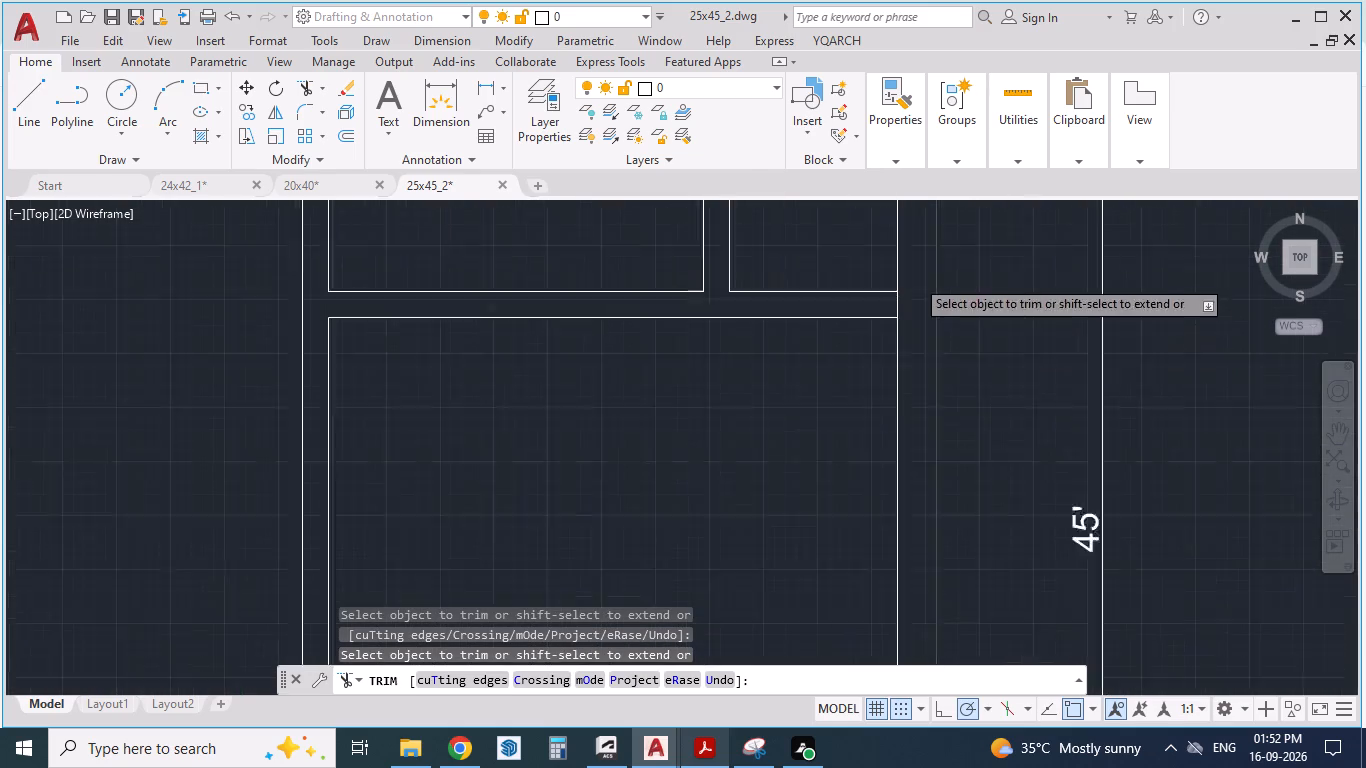
{"action": "left_click", "coordinate": [881, 319]}
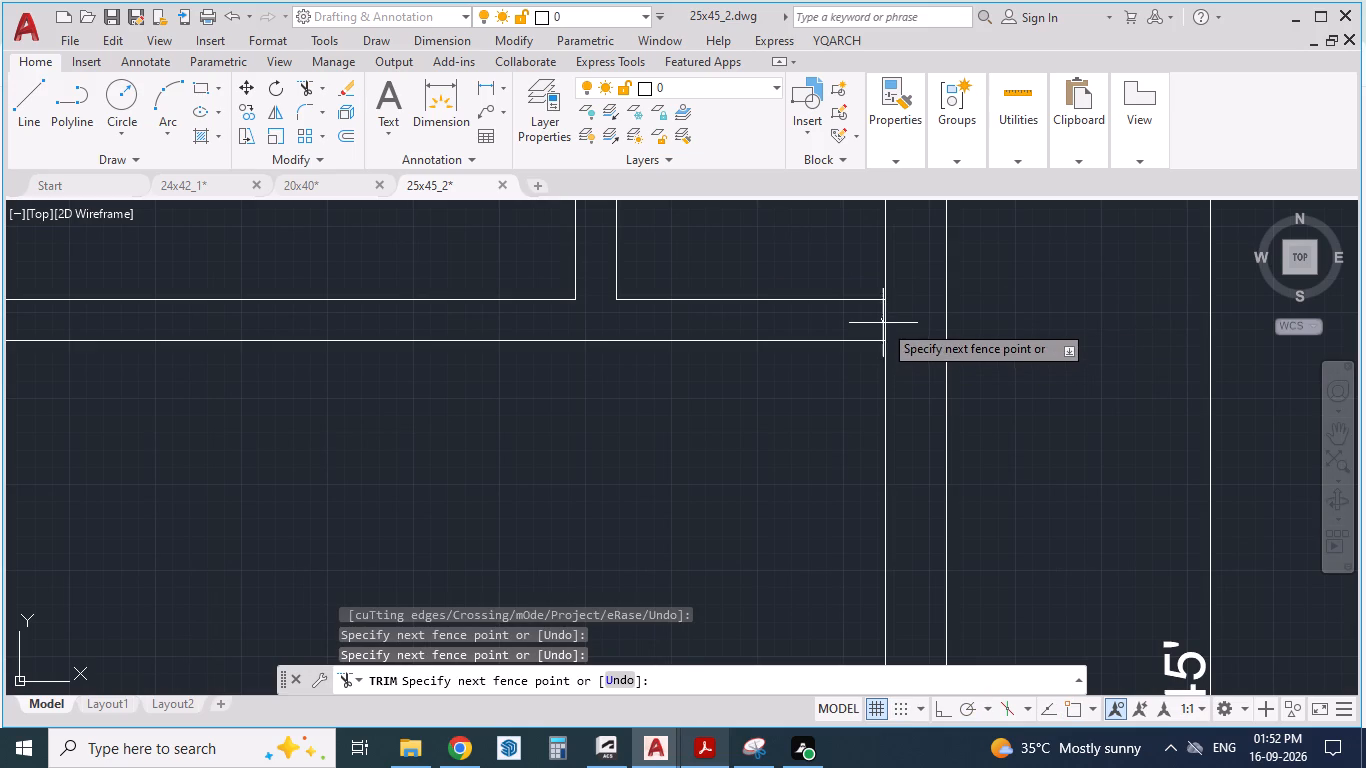
{"action": "left_click", "coordinate": [895, 322]}
{"action": "scroll", "coordinate": [861, 434], "scroll_direction": "down", "scroll_amount": 2}
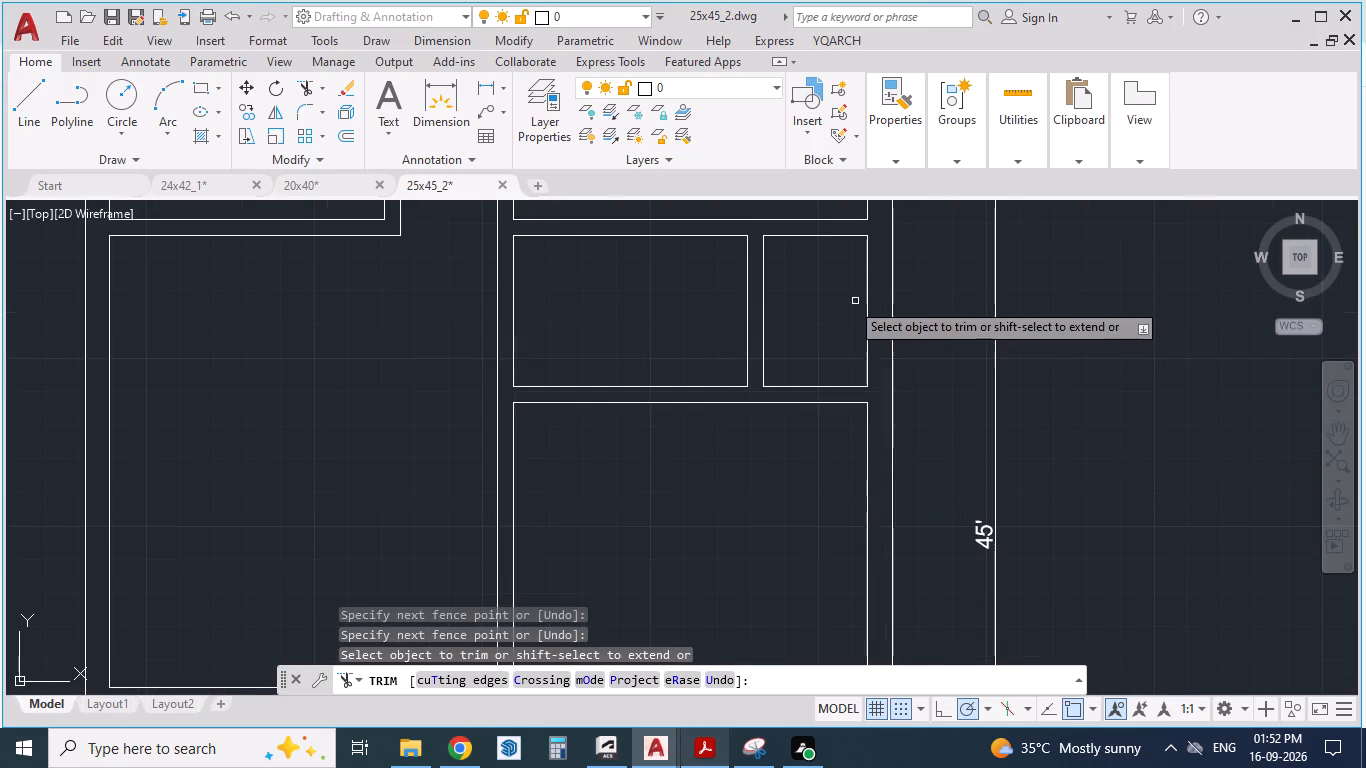
{"action": "scroll", "coordinate": [821, 424], "scroll_direction": "down", "scroll_amount": 2}
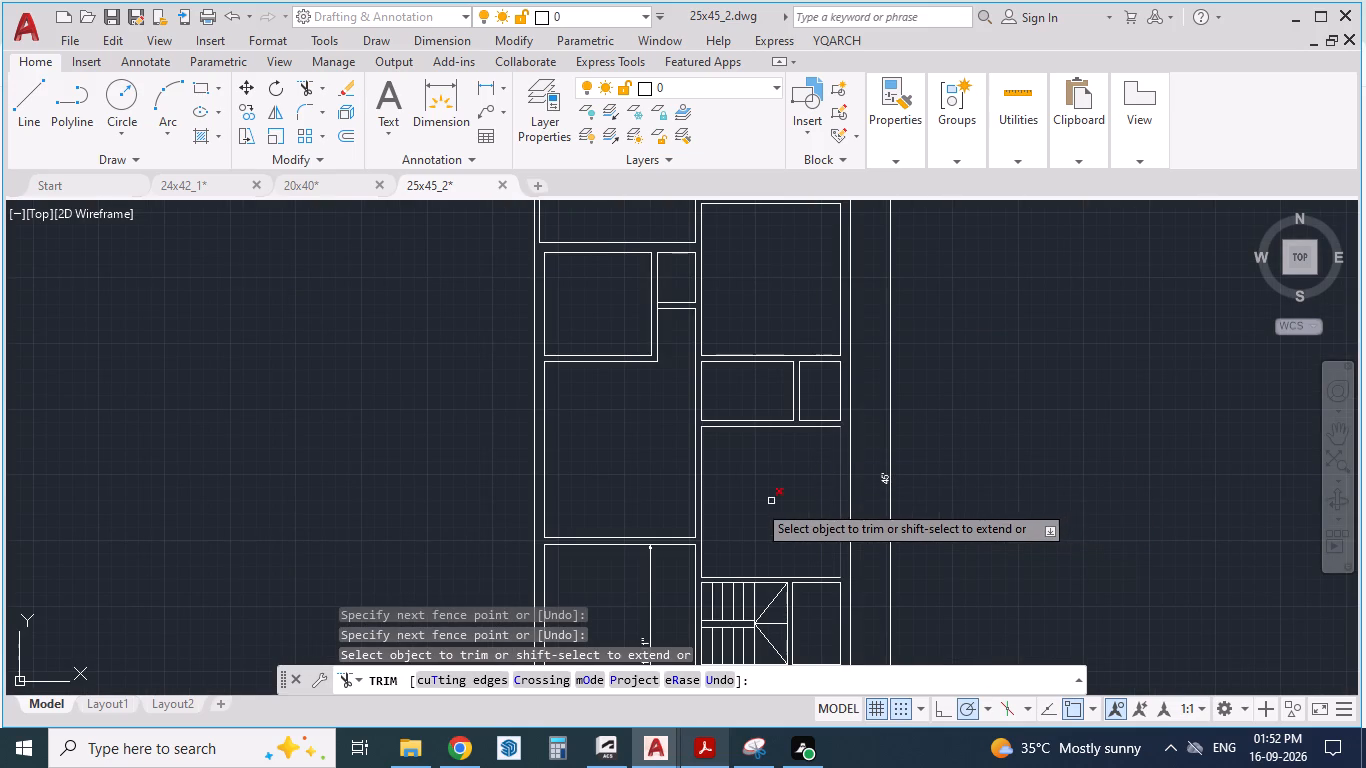
{"action": "key", "text": "Escape"}
{"action": "key", "text": "Escape"}
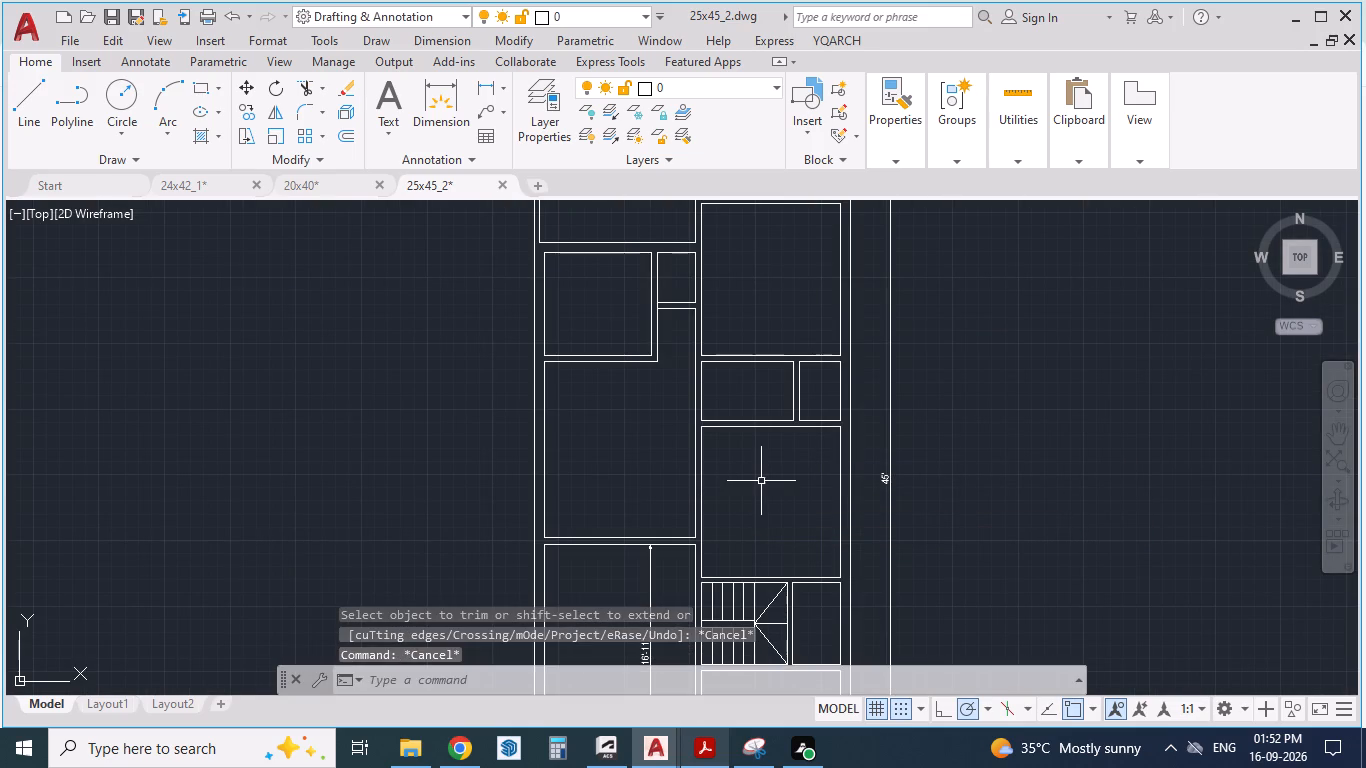
Save the drawing.
{"action": "key", "text": "ctrl+s"}
Check the reference plan, and set YQArch's Open Window on Wall to hole width 60 with Hole at Middle Wall off.
{"action": "key", "text": "alt+Tab"}
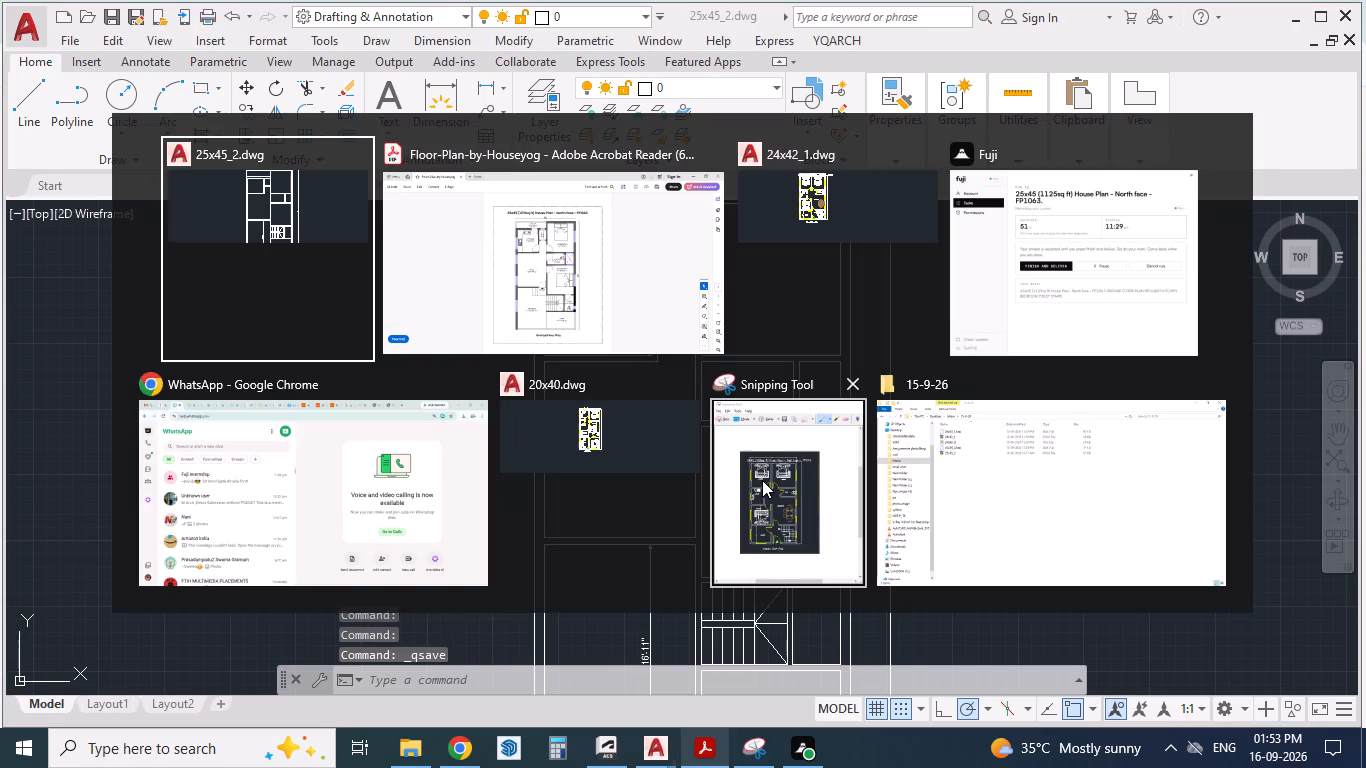
{"action": "key", "text": "alt+Tab"}
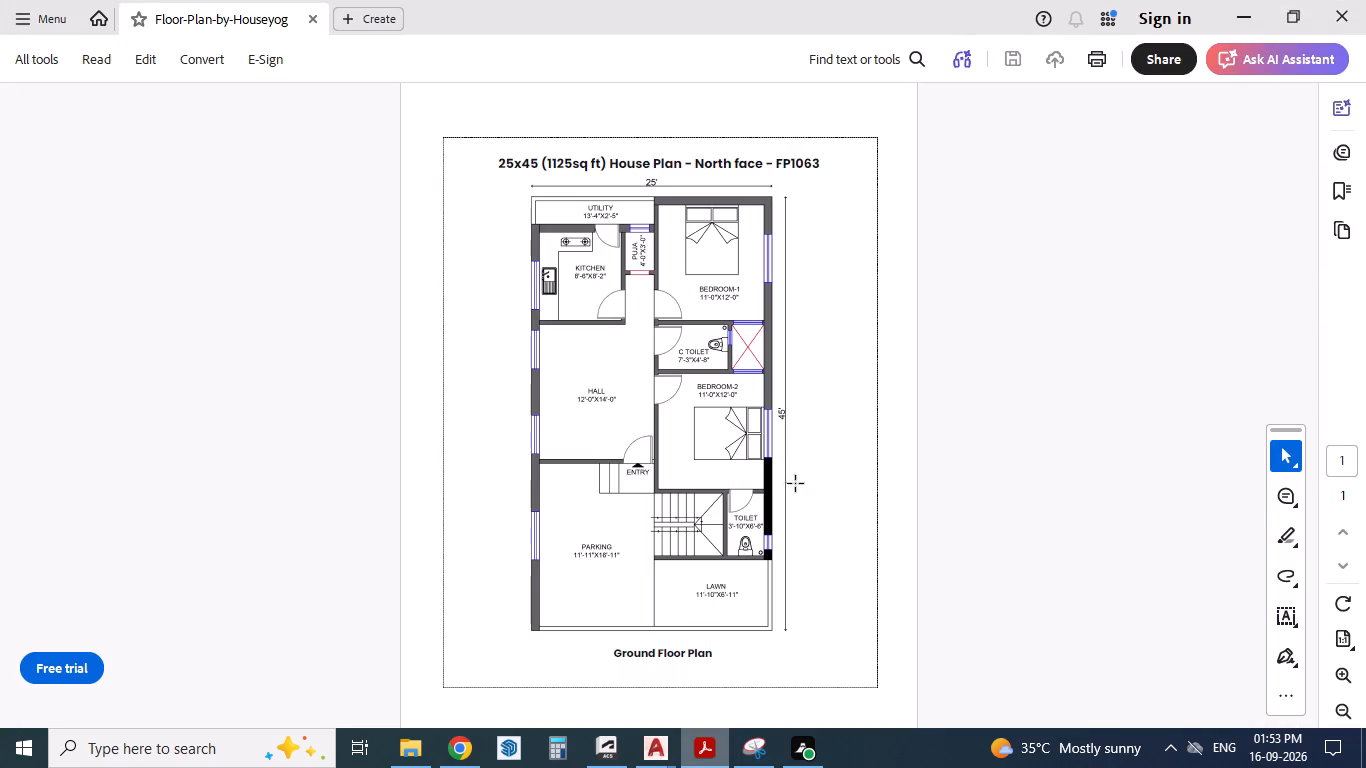
{"action": "key", "text": "alt+Tab"}
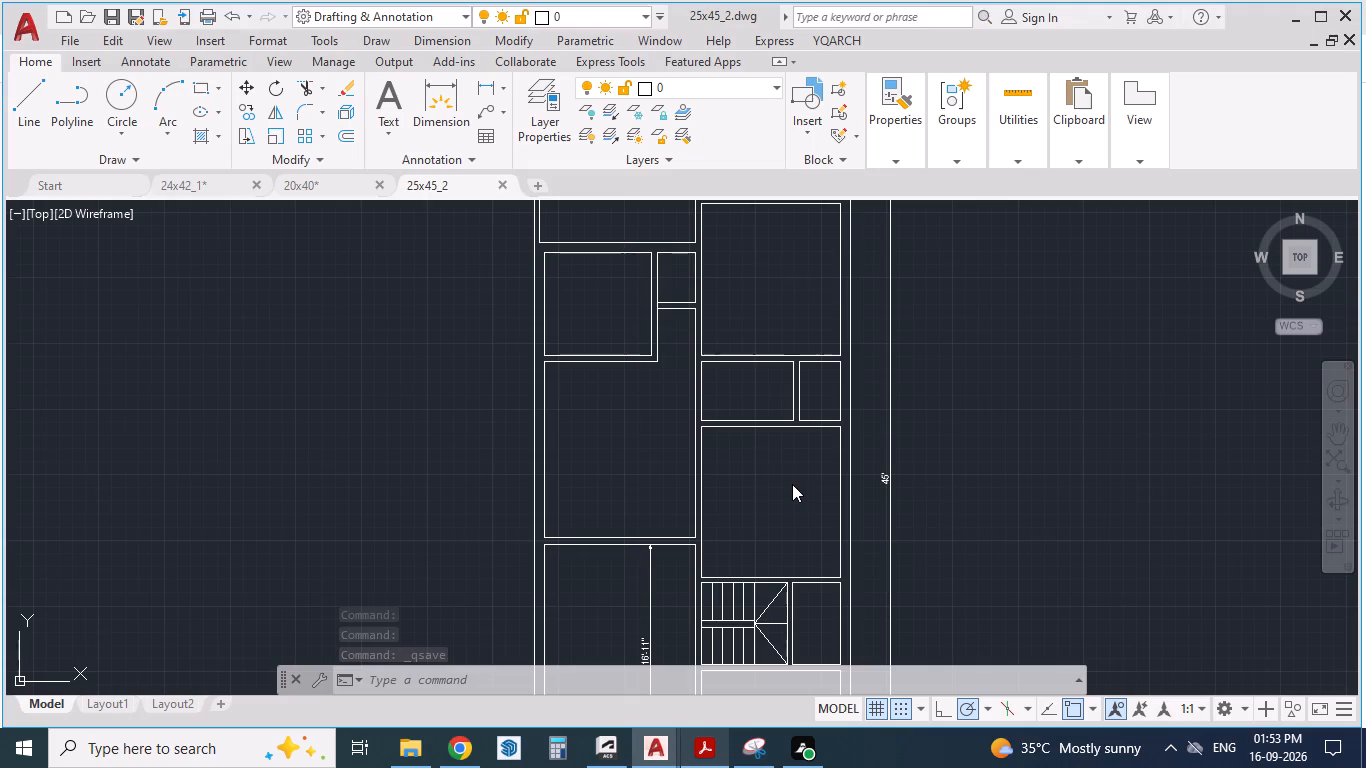
{"action": "scroll", "coordinate": [602, 367], "scroll_direction": "down", "scroll_amount": 2}
{"action": "scroll", "coordinate": [593, 482], "scroll_direction": "up", "scroll_amount": 2}
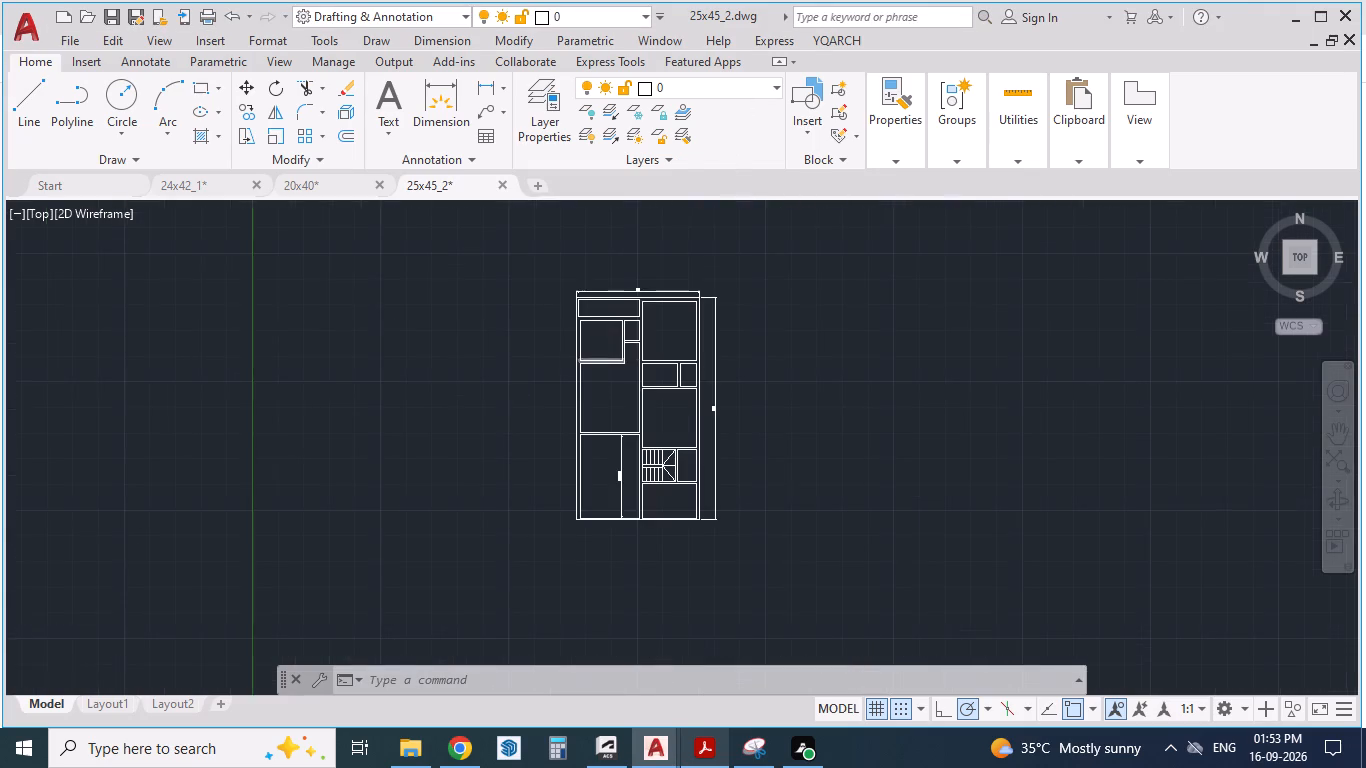
{"action": "scroll", "coordinate": [593, 497], "scroll_direction": "up", "scroll_amount": 1}
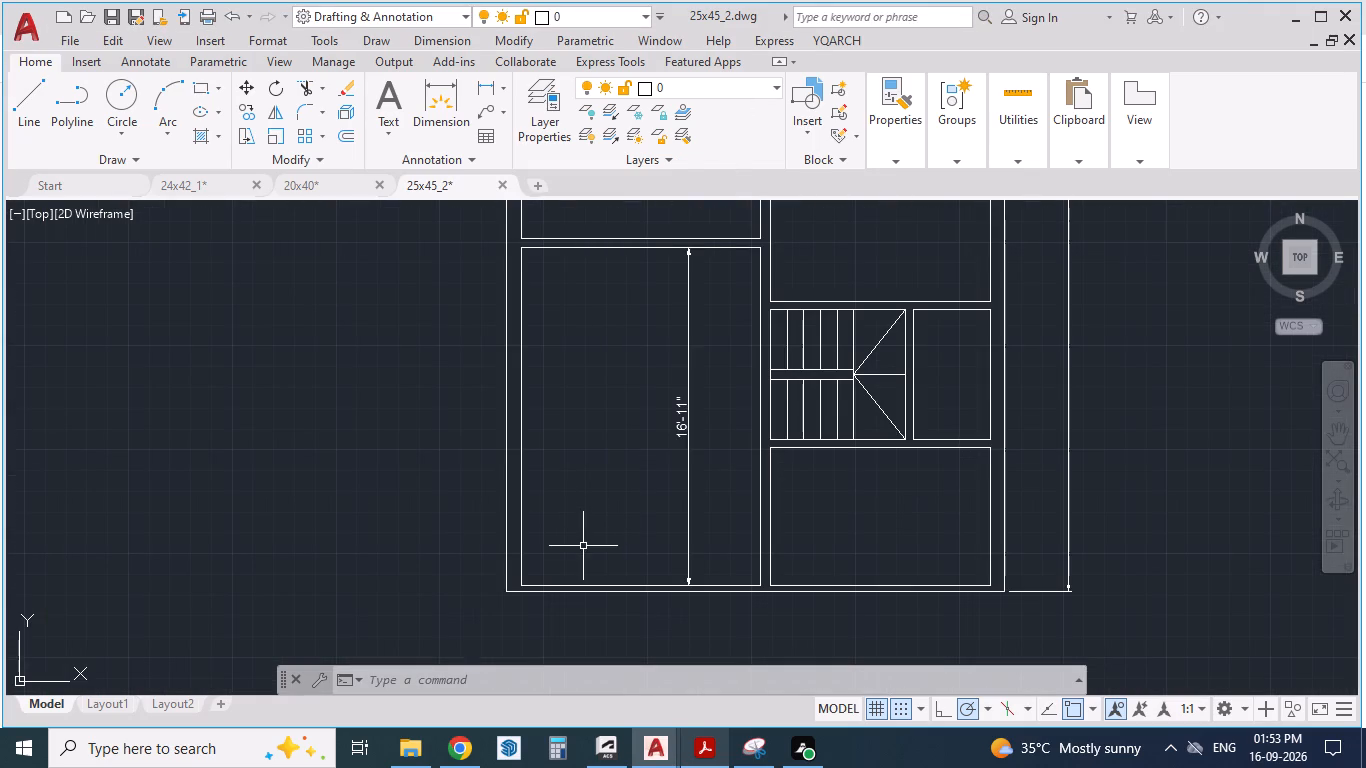
{"action": "left_click", "coordinate": [822, 39]}
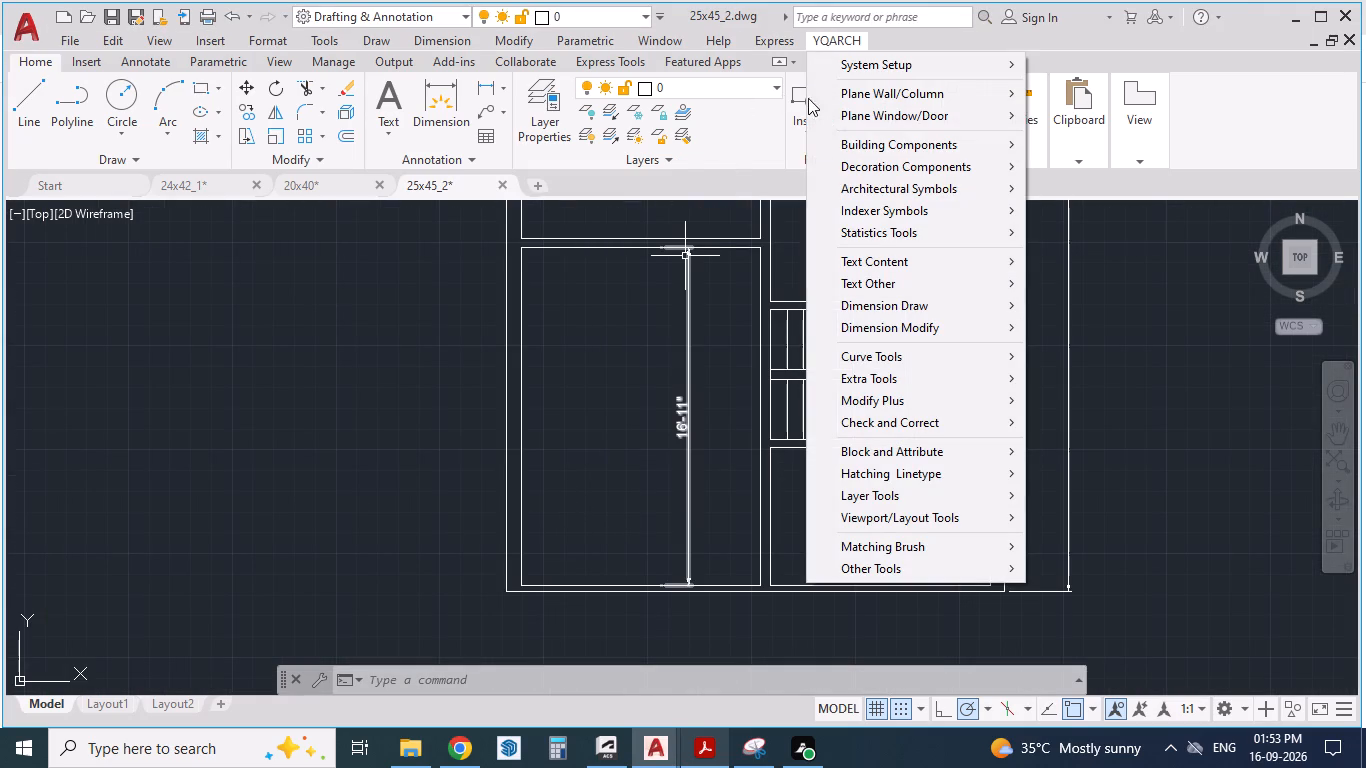
{"action": "left_click", "coordinate": [911, 113]}
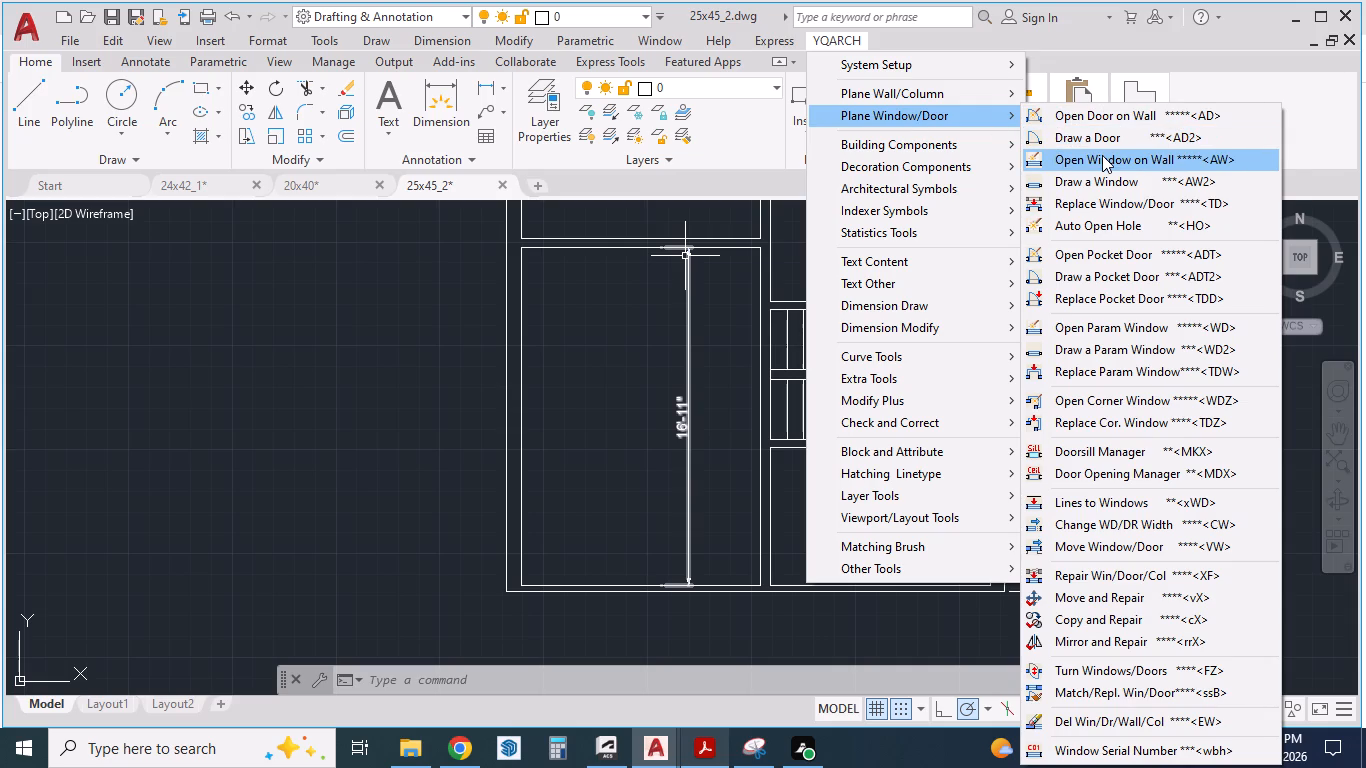
{"action": "left_click", "coordinate": [1102, 155]}
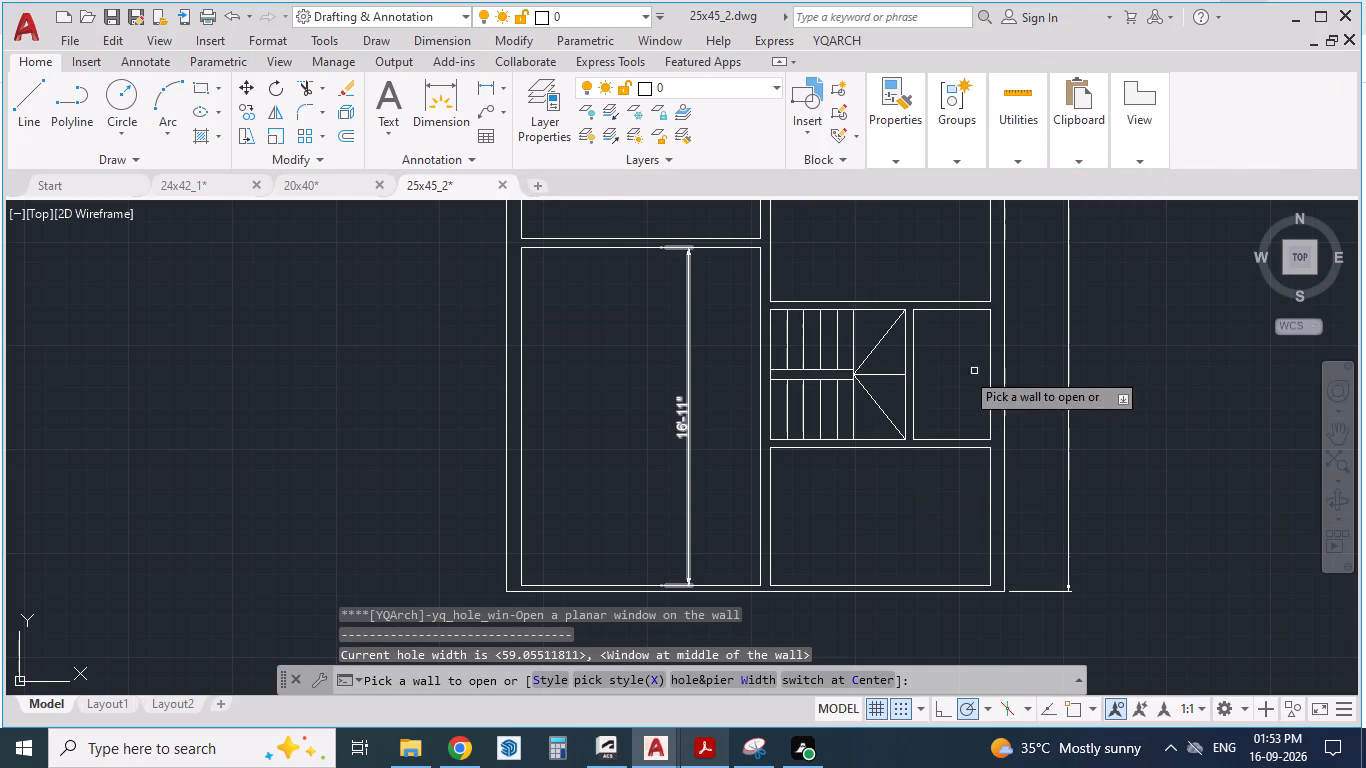
{"action": "left_click", "coordinate": [712, 677]}
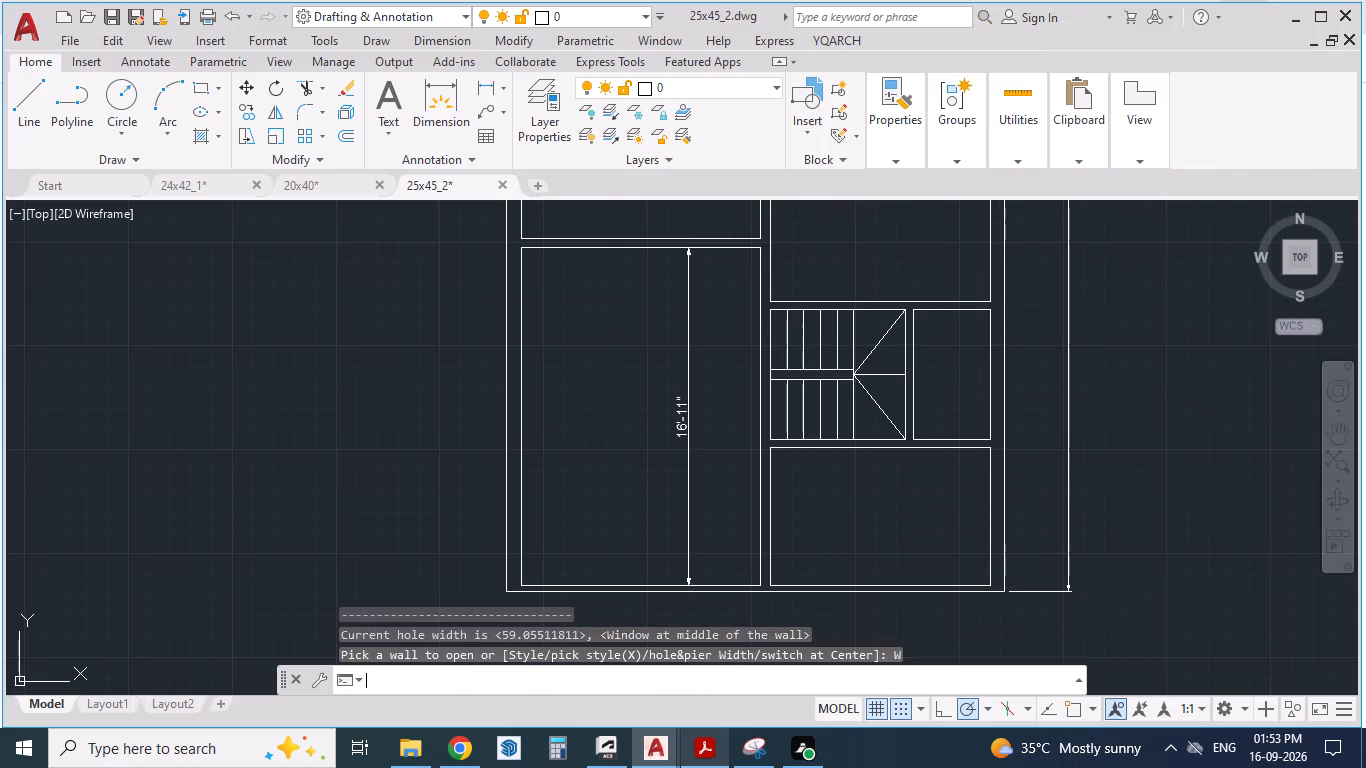
{"action": "left_click_drag", "start_coordinate": [628, 478], "coordinate": [783, 485]}
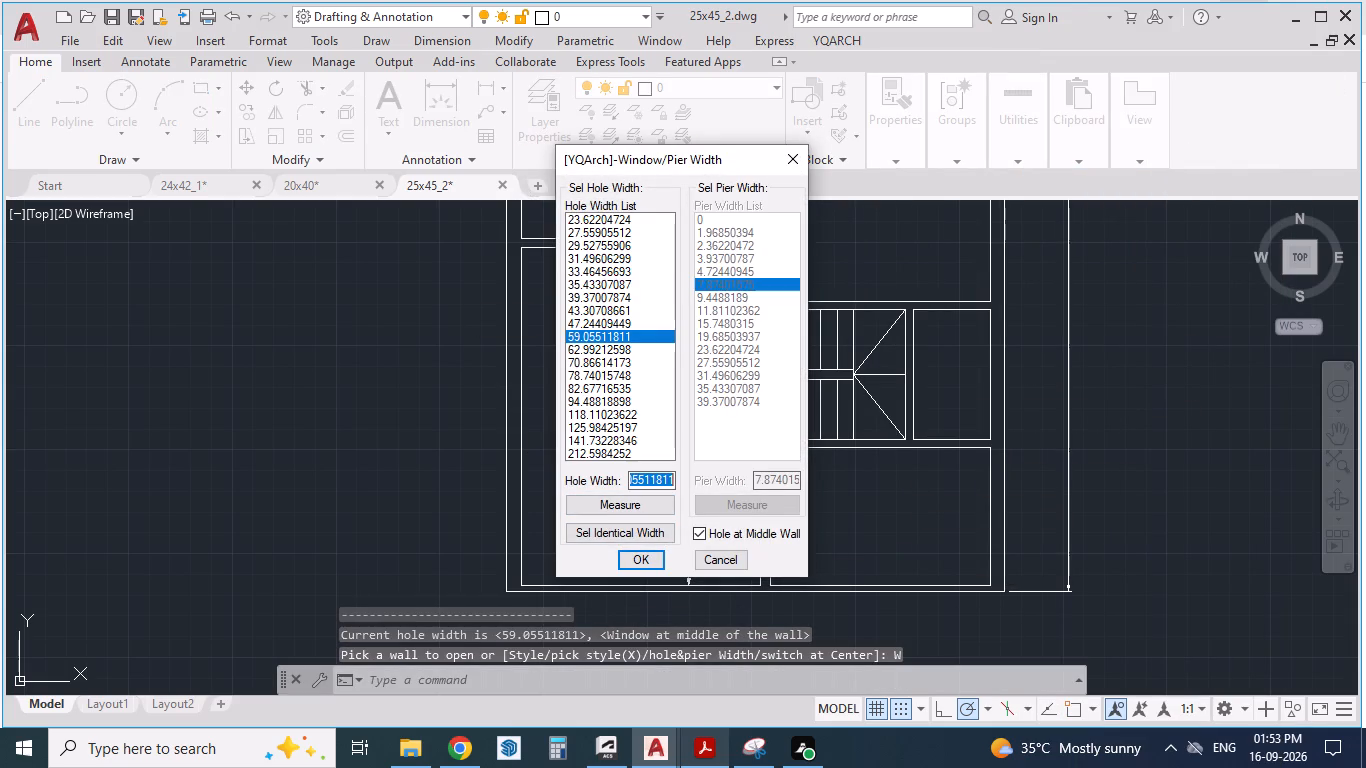
{"action": "left_click_drag", "start_coordinate": [783, 485], "coordinate": [820, 485]}
{"action": "type", "text": "60"}
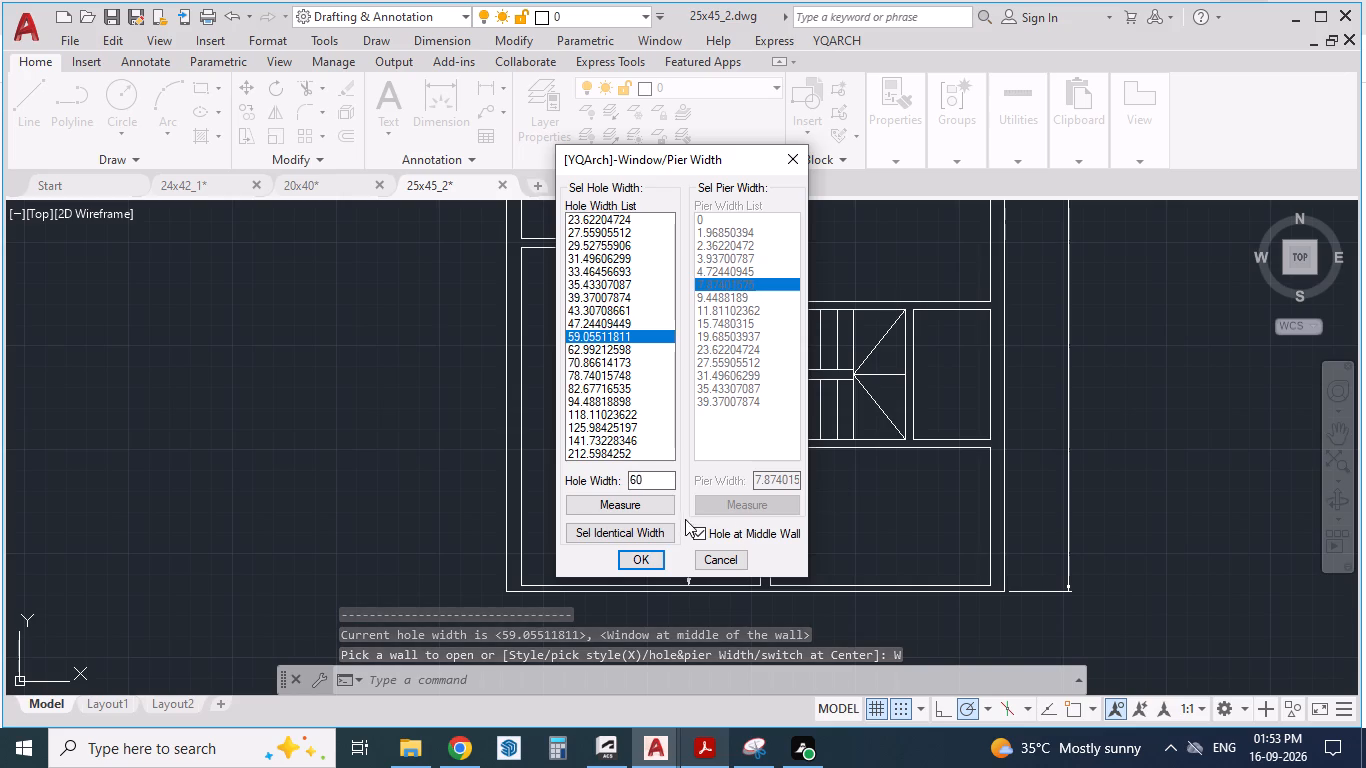
{"action": "left_click", "coordinate": [705, 532]}
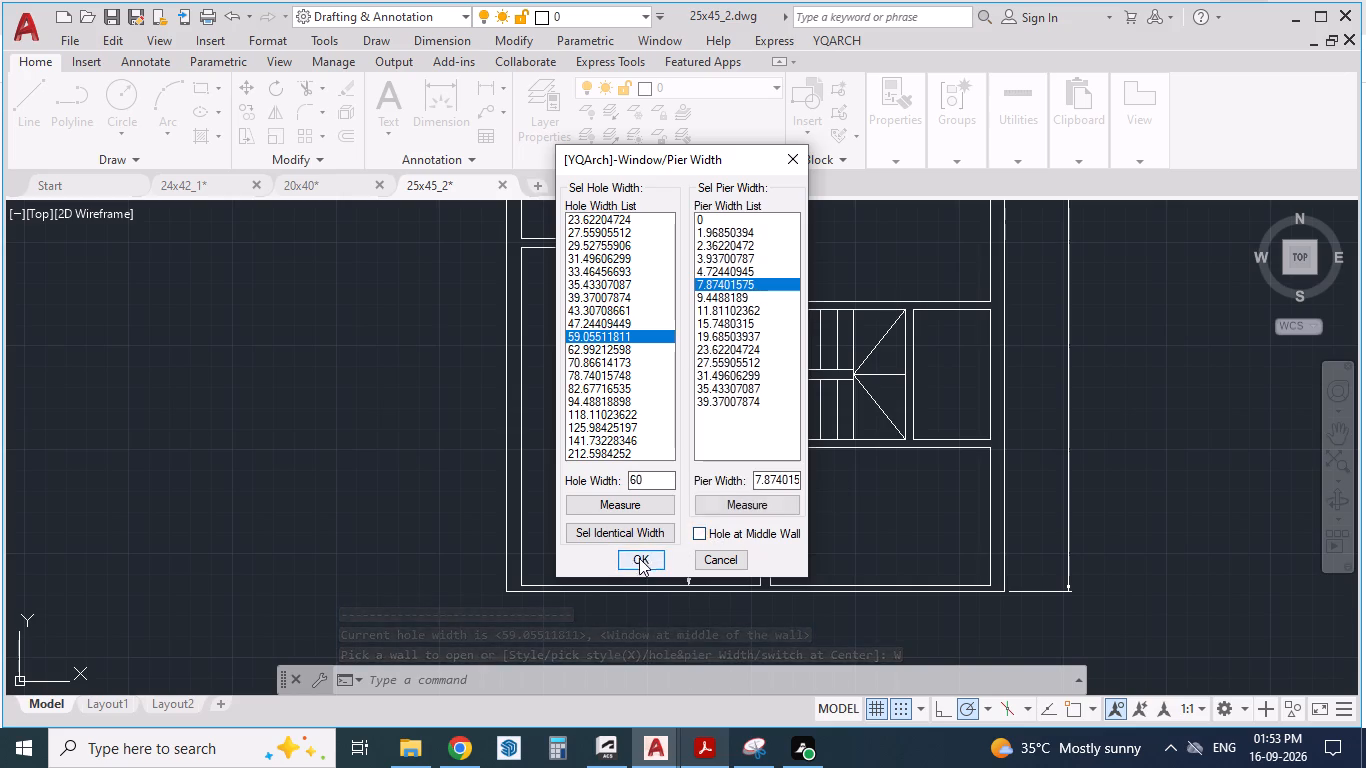
{"action": "left_click", "coordinate": [633, 560]}
Set the window hole width to 48 and open a window near the lower end of the parking's left outer wall.
{"action": "scroll", "coordinate": [732, 514], "scroll_direction": "down", "scroll_amount": 1}
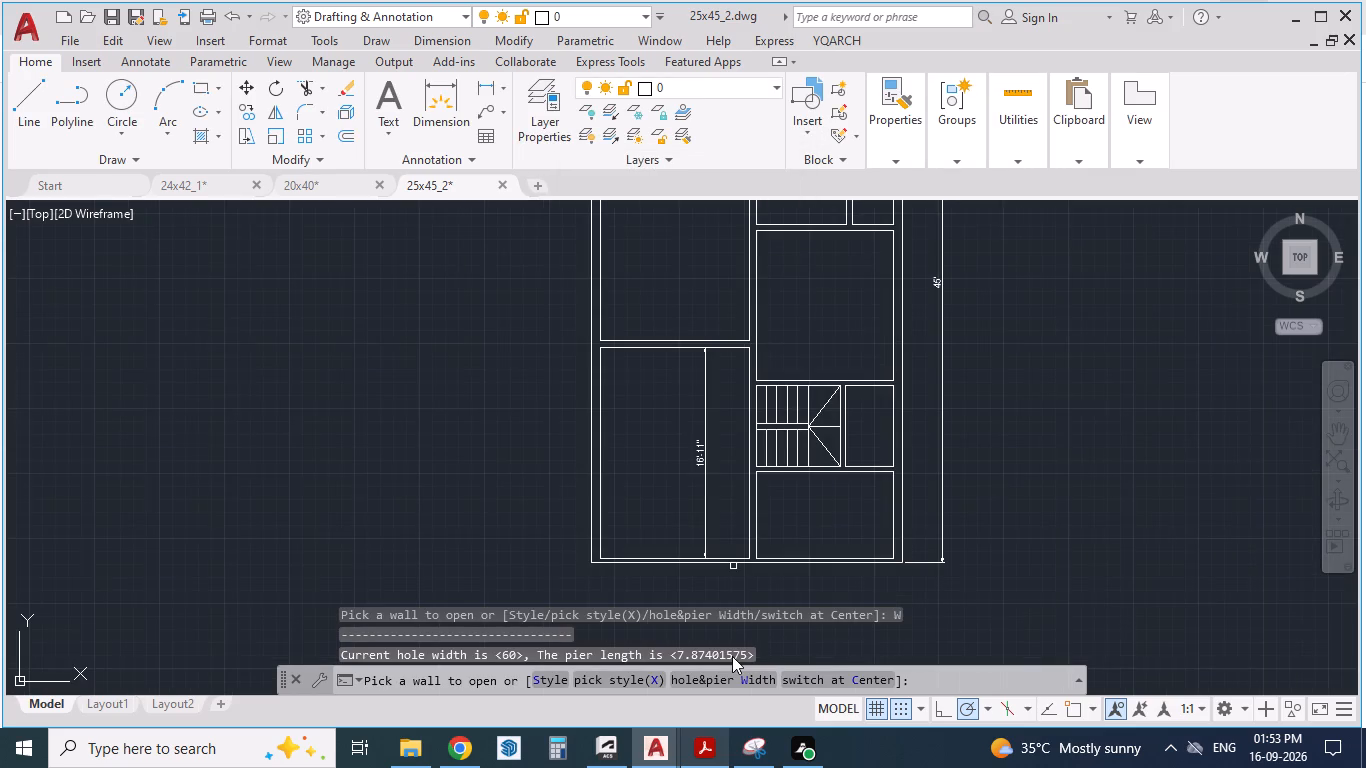
{"action": "left_click", "coordinate": [712, 745]}
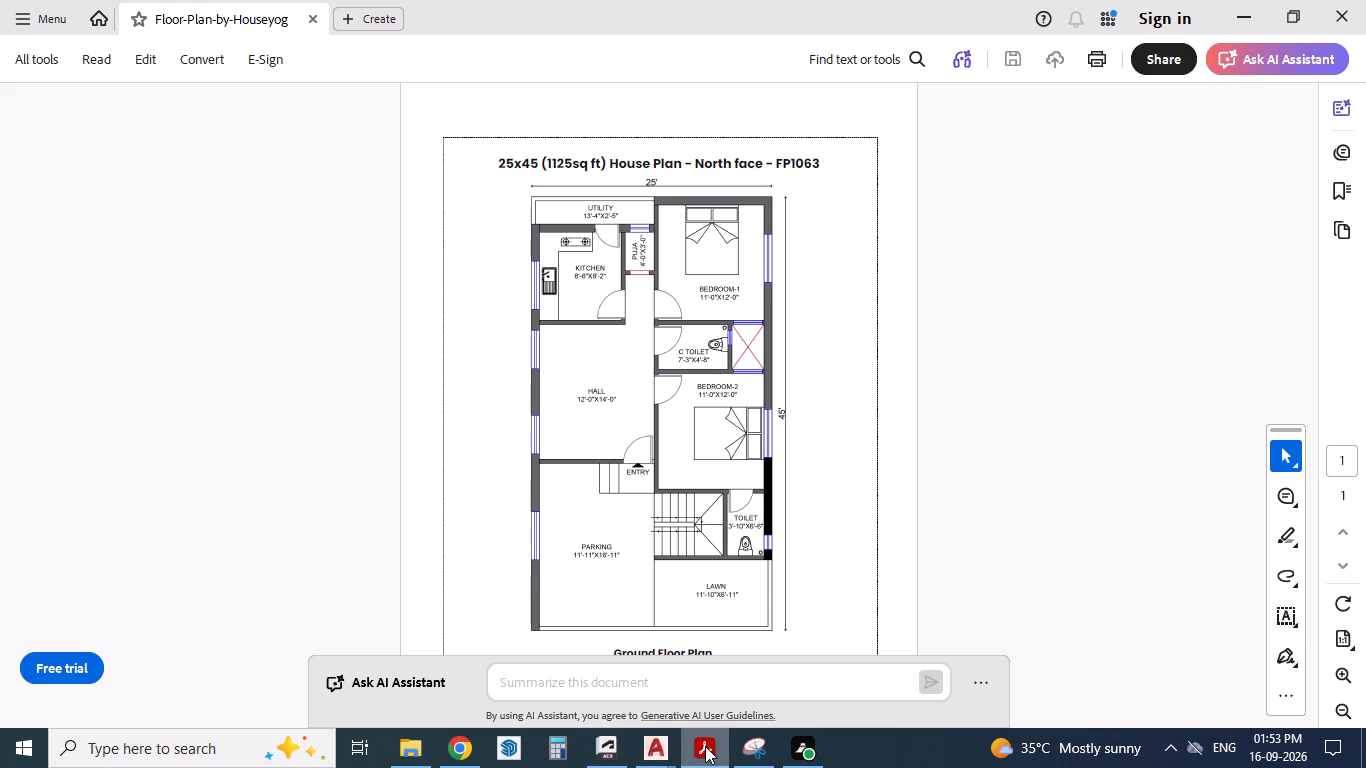
{"action": "left_click", "coordinate": [705, 746]}
{"action": "left_click", "coordinate": [653, 735]}
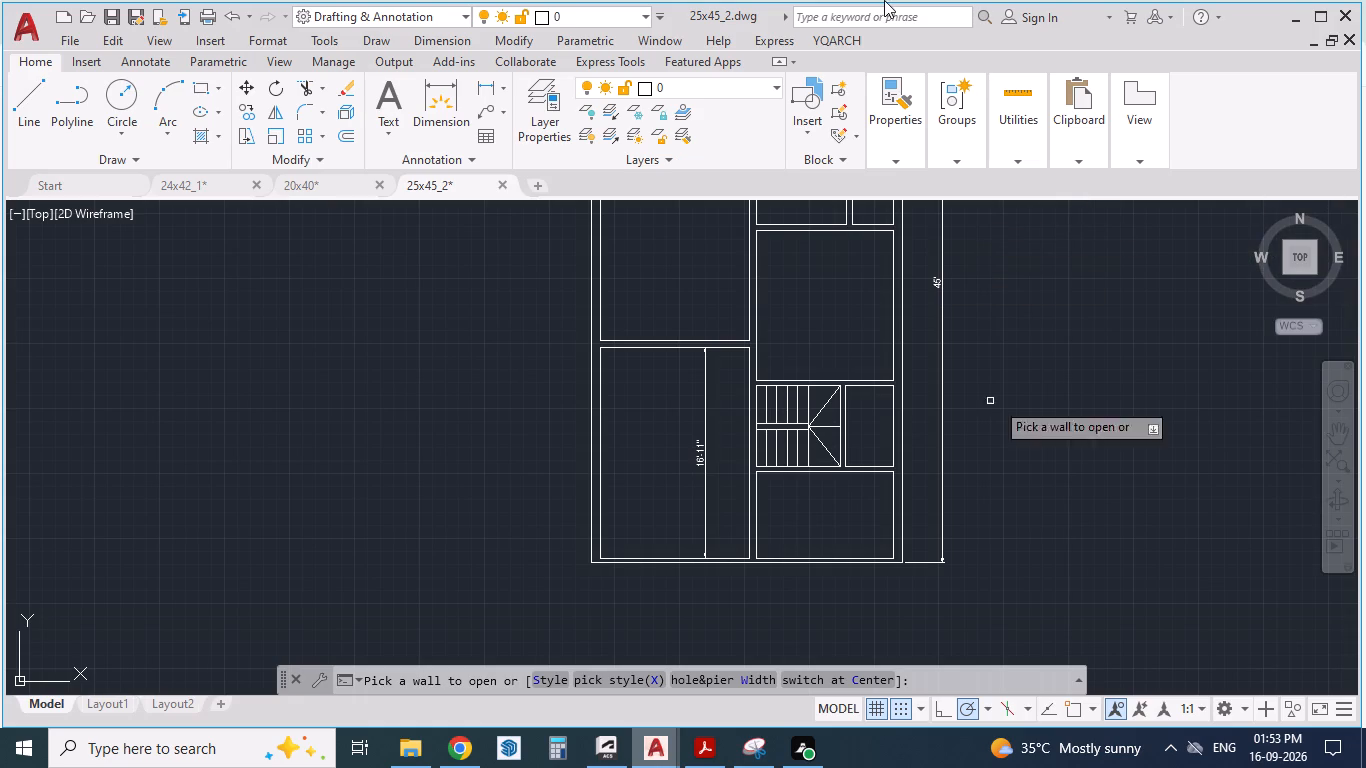
{"action": "left_click", "coordinate": [736, 681]}
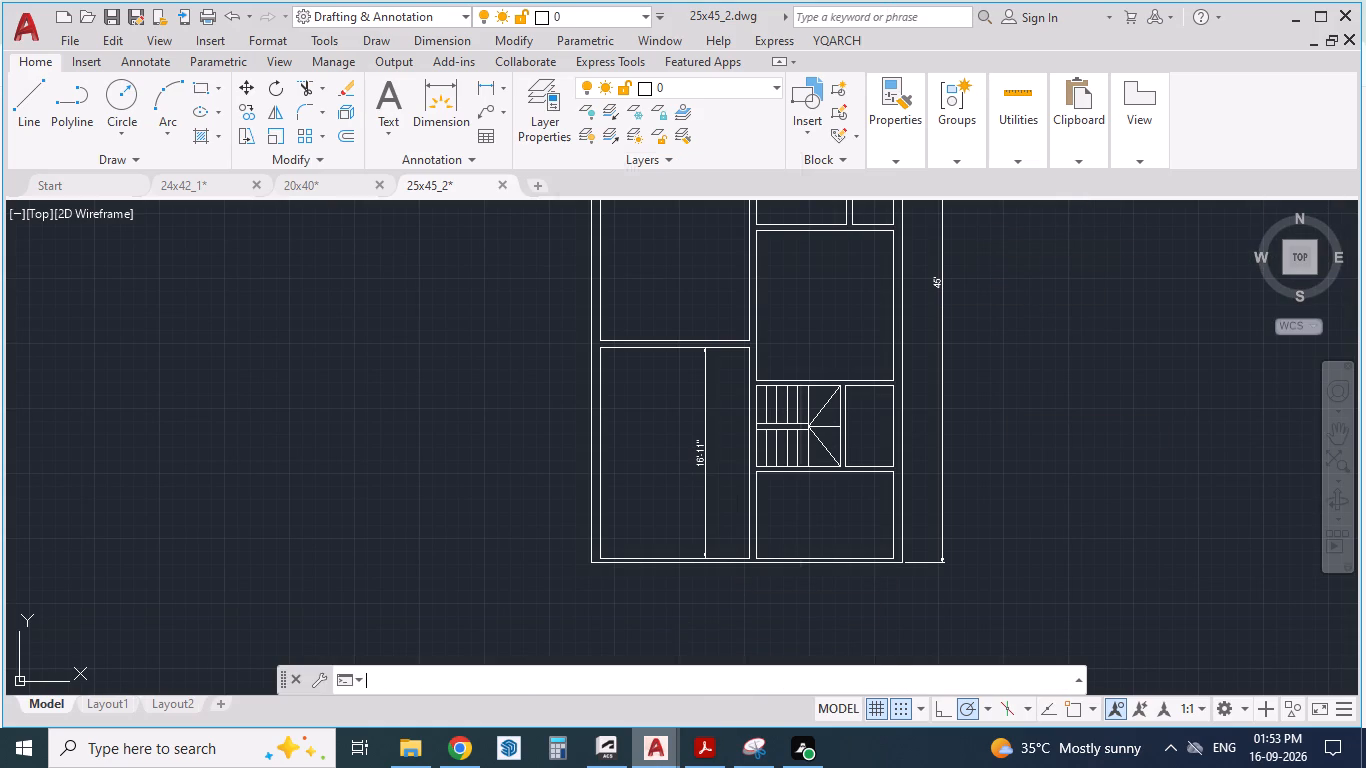
{"action": "left_click_drag", "start_coordinate": [650, 479], "coordinate": [542, 472]}
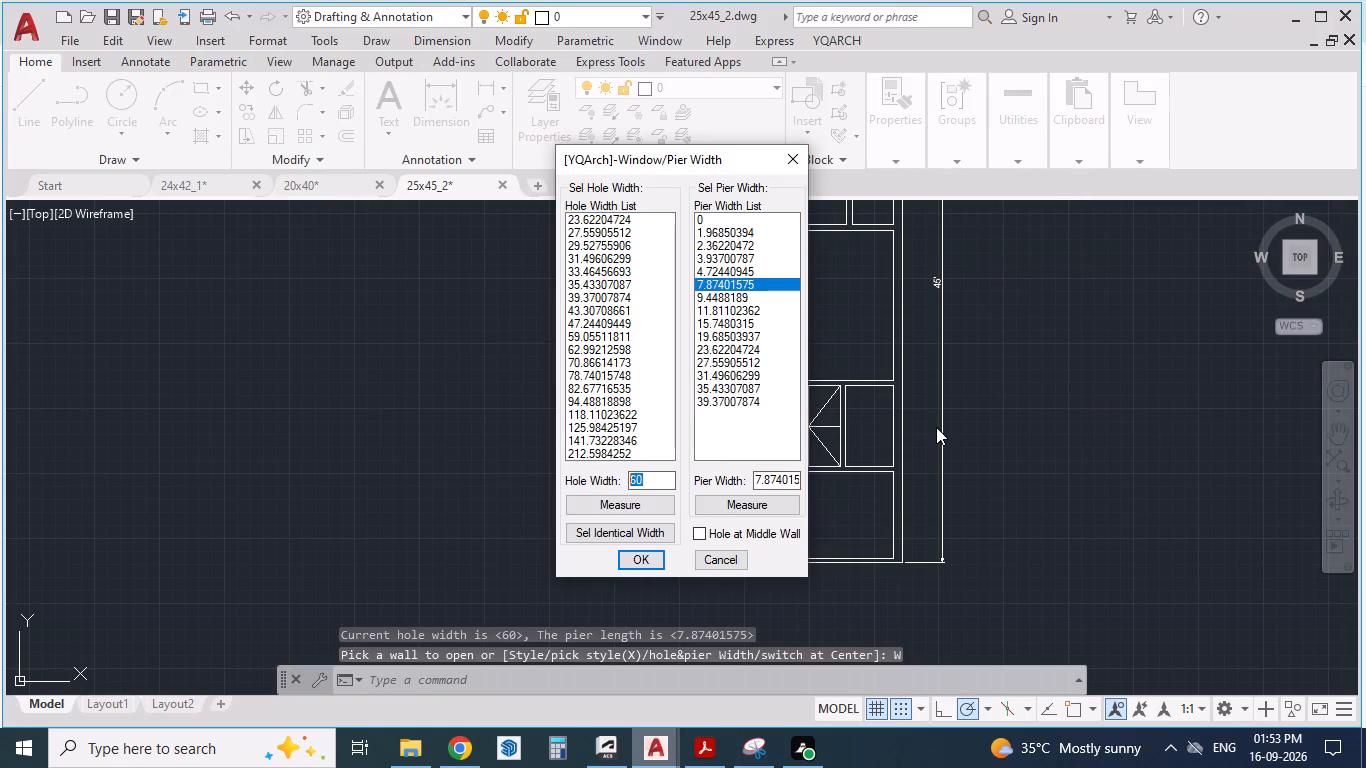
{"action": "type", "text": "48"}
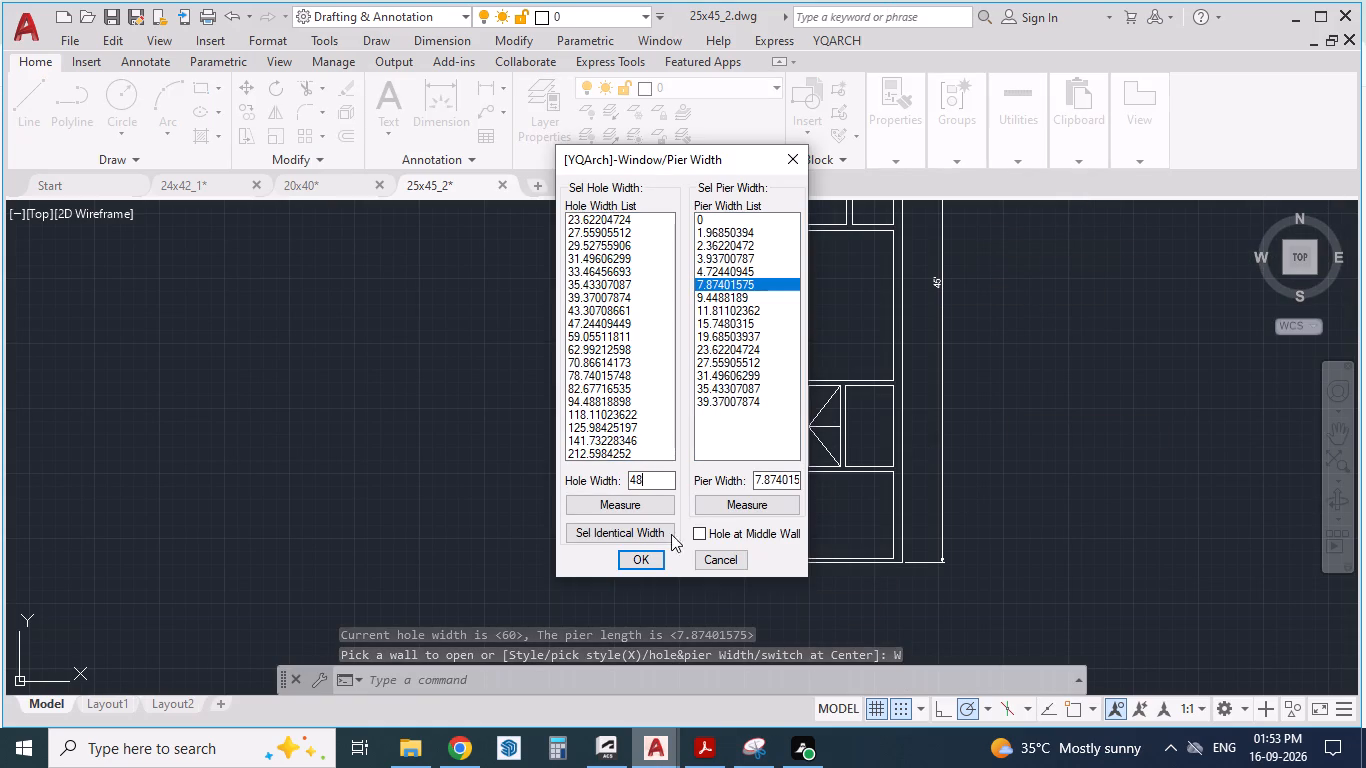
{"action": "left_click", "coordinate": [650, 552]}
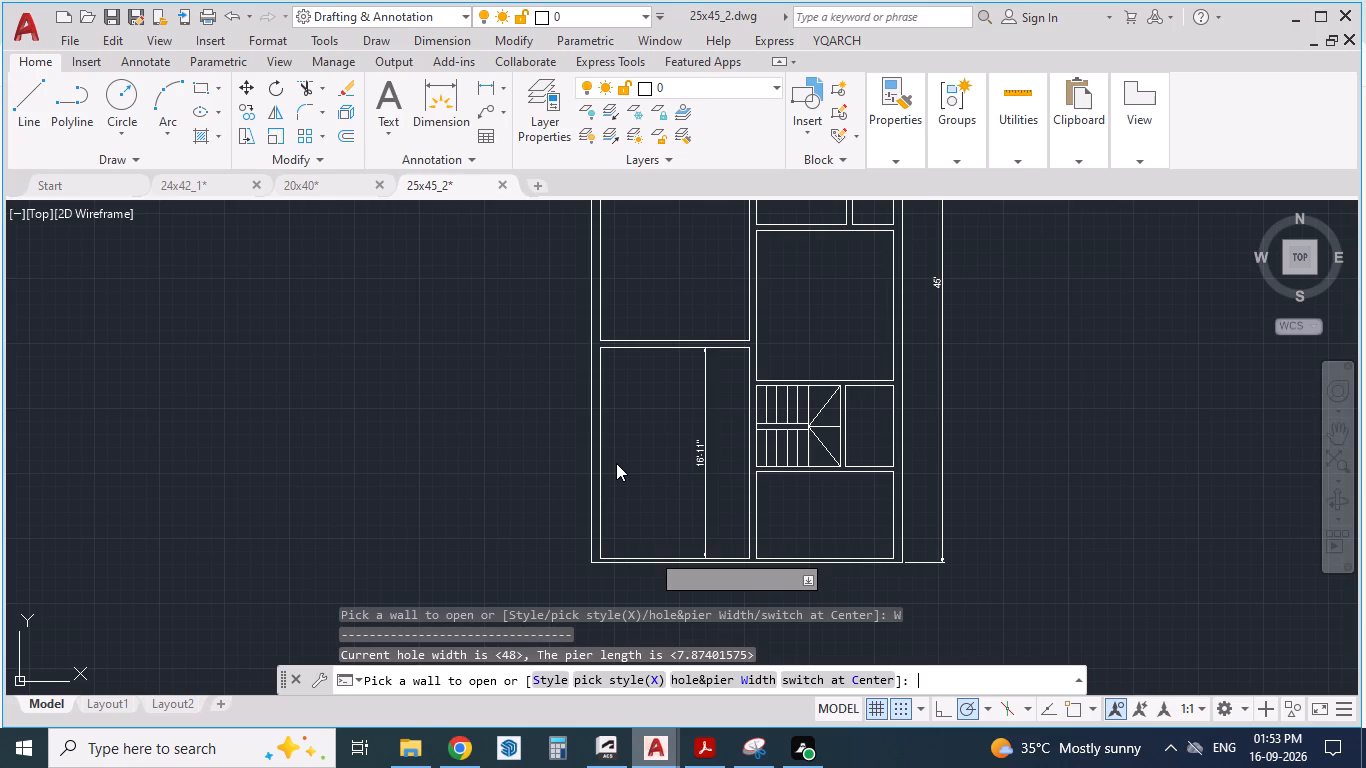
{"action": "scroll", "coordinate": [599, 465], "scroll_direction": "up", "scroll_amount": 1}
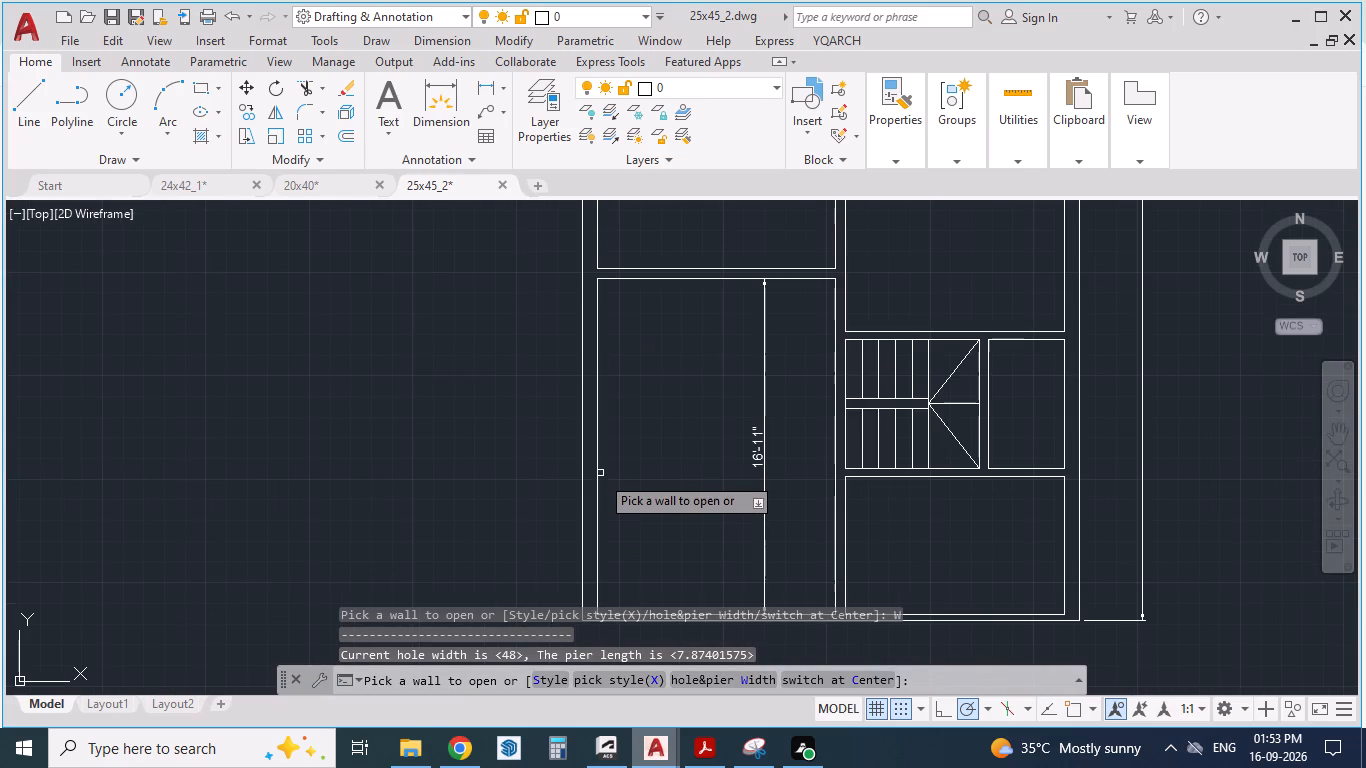
{"action": "left_click", "coordinate": [597, 478]}
{"action": "scroll", "coordinate": [645, 413], "scroll_direction": "down", "scroll_amount": 1}
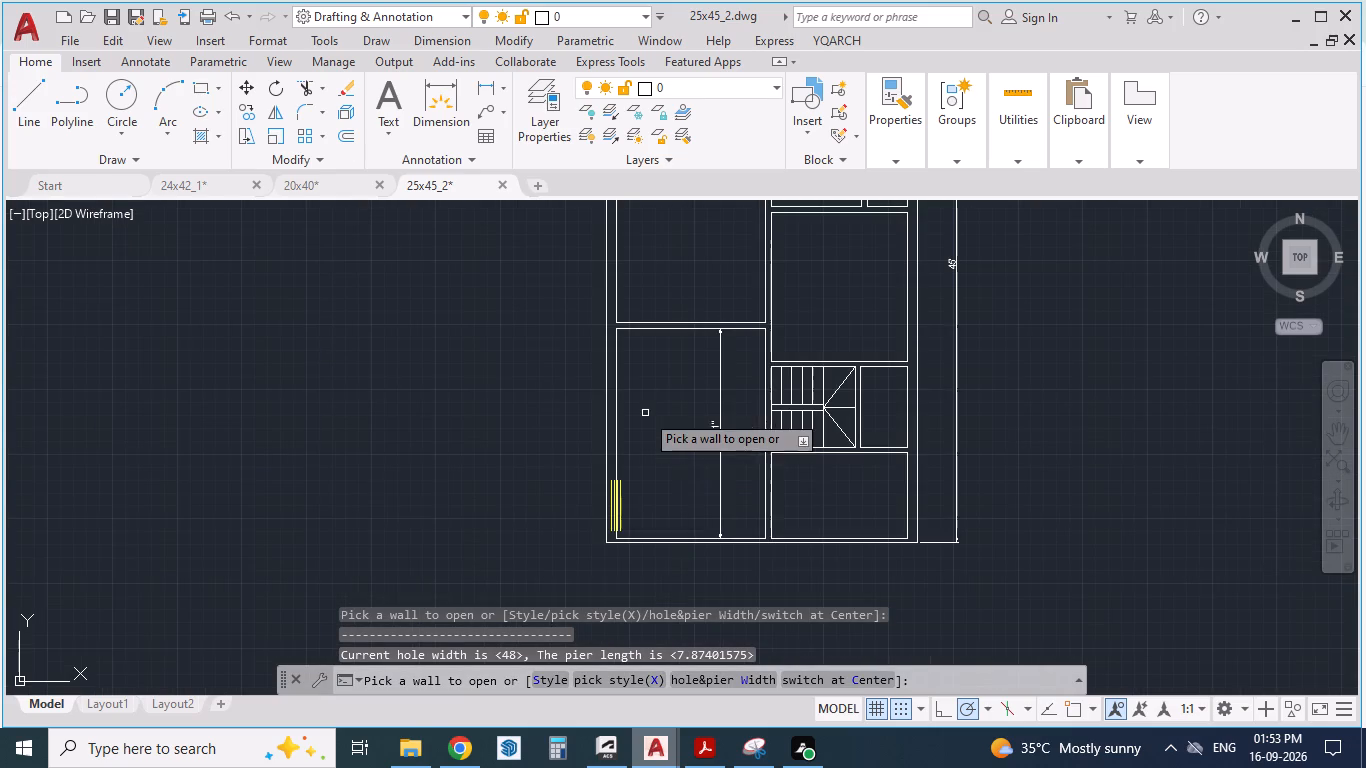
Check the reference plan and open a 48-wide window midway along the kitchen's left outer wall.
{"action": "left_click", "coordinate": [705, 750]}
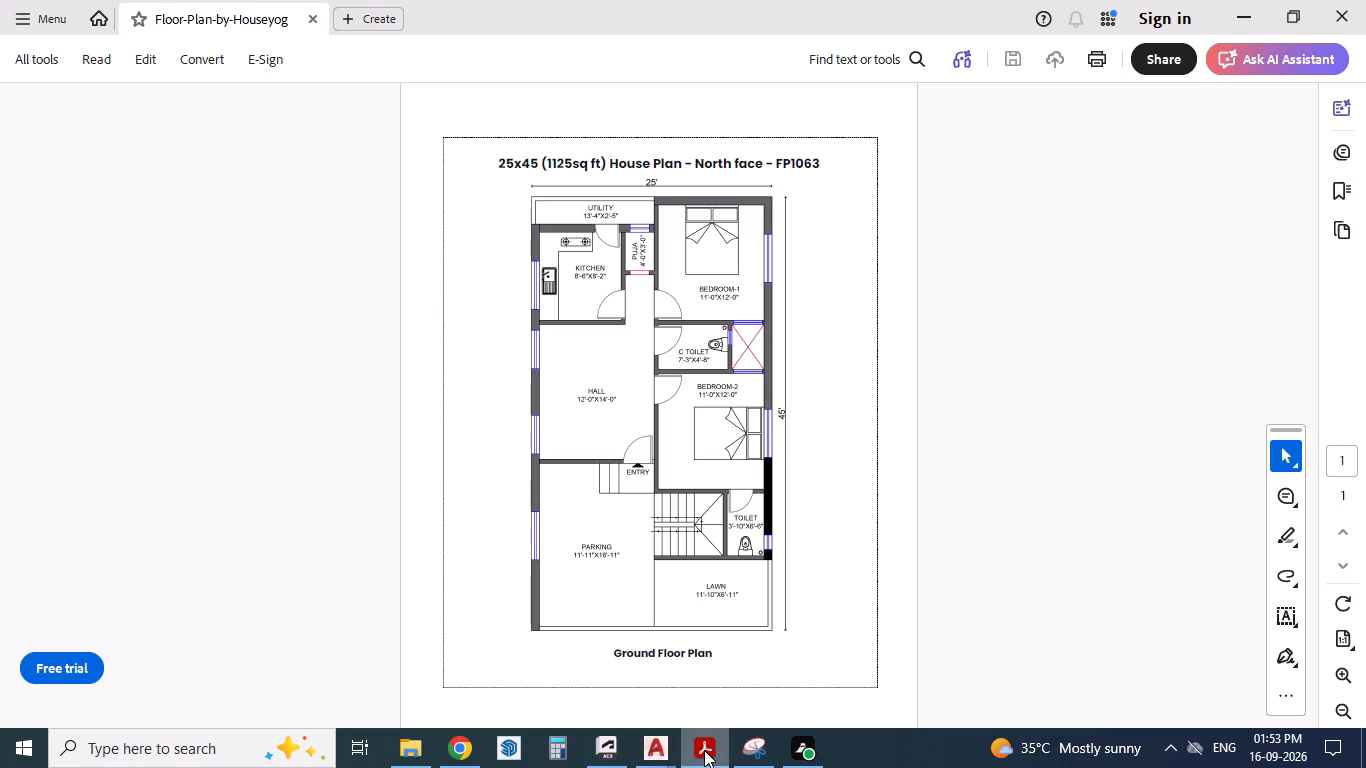
{"action": "left_click", "coordinate": [704, 750]}
{"action": "left_click", "coordinate": [704, 750]}
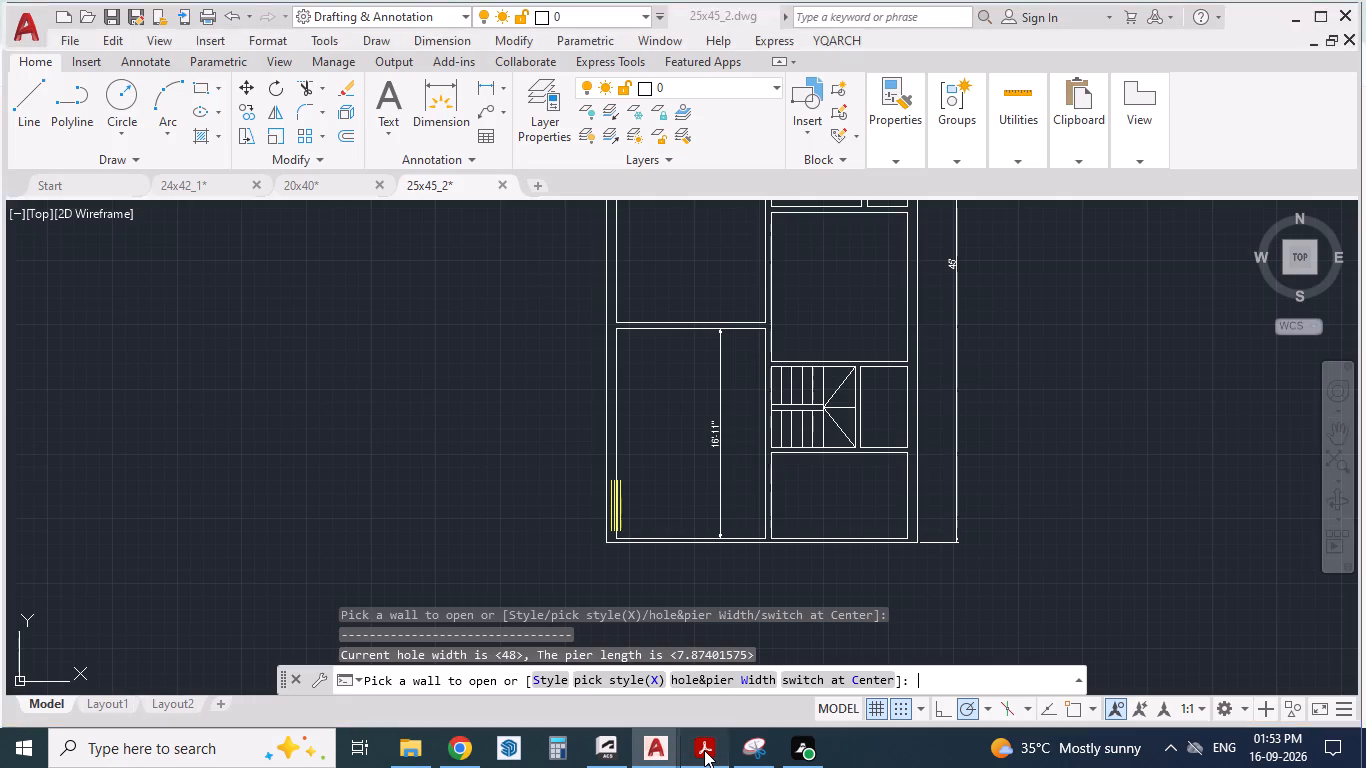
{"action": "left_click", "coordinate": [704, 750]}
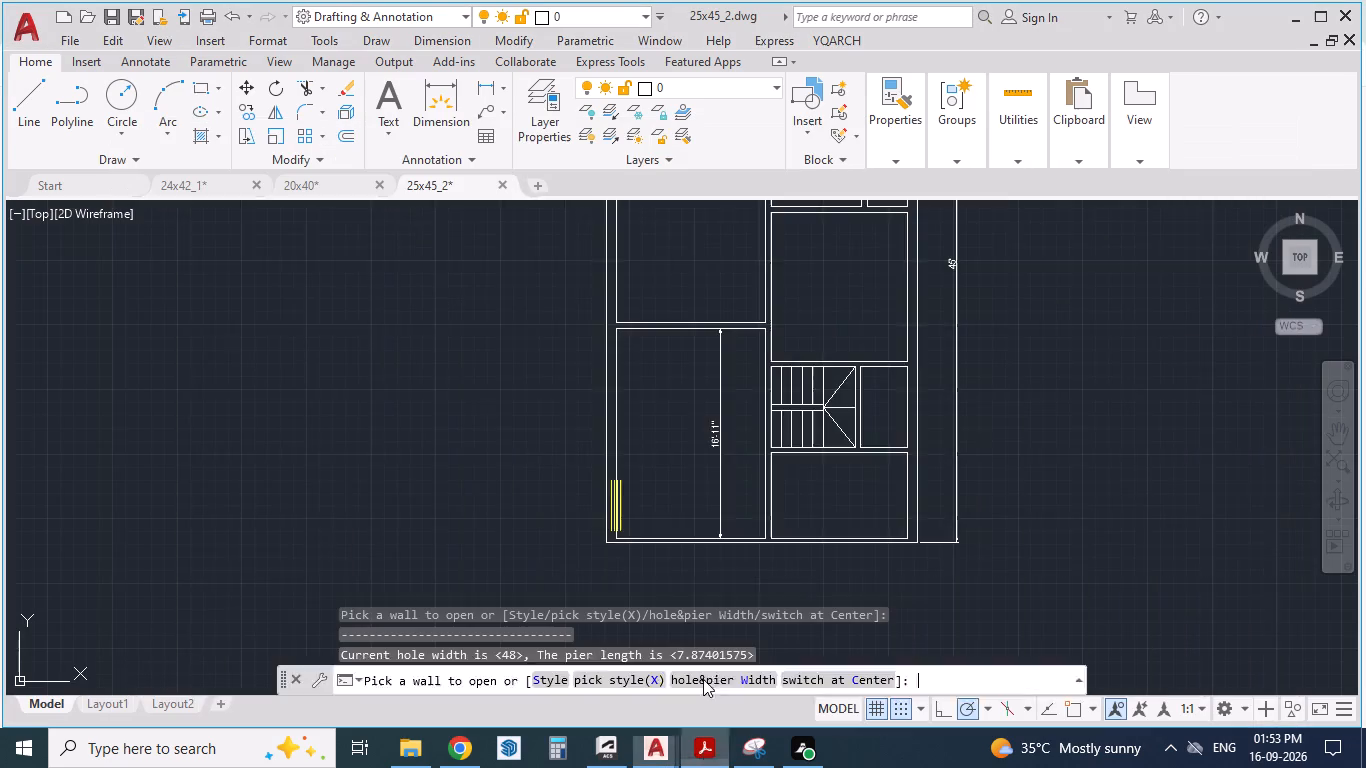
{"action": "scroll", "coordinate": [650, 559], "scroll_direction": "down", "scroll_amount": 2}
{"action": "scroll", "coordinate": [648, 336], "scroll_direction": "up", "scroll_amount": 2}
{"action": "scroll", "coordinate": [613, 442], "scroll_direction": "up", "scroll_amount": 2}
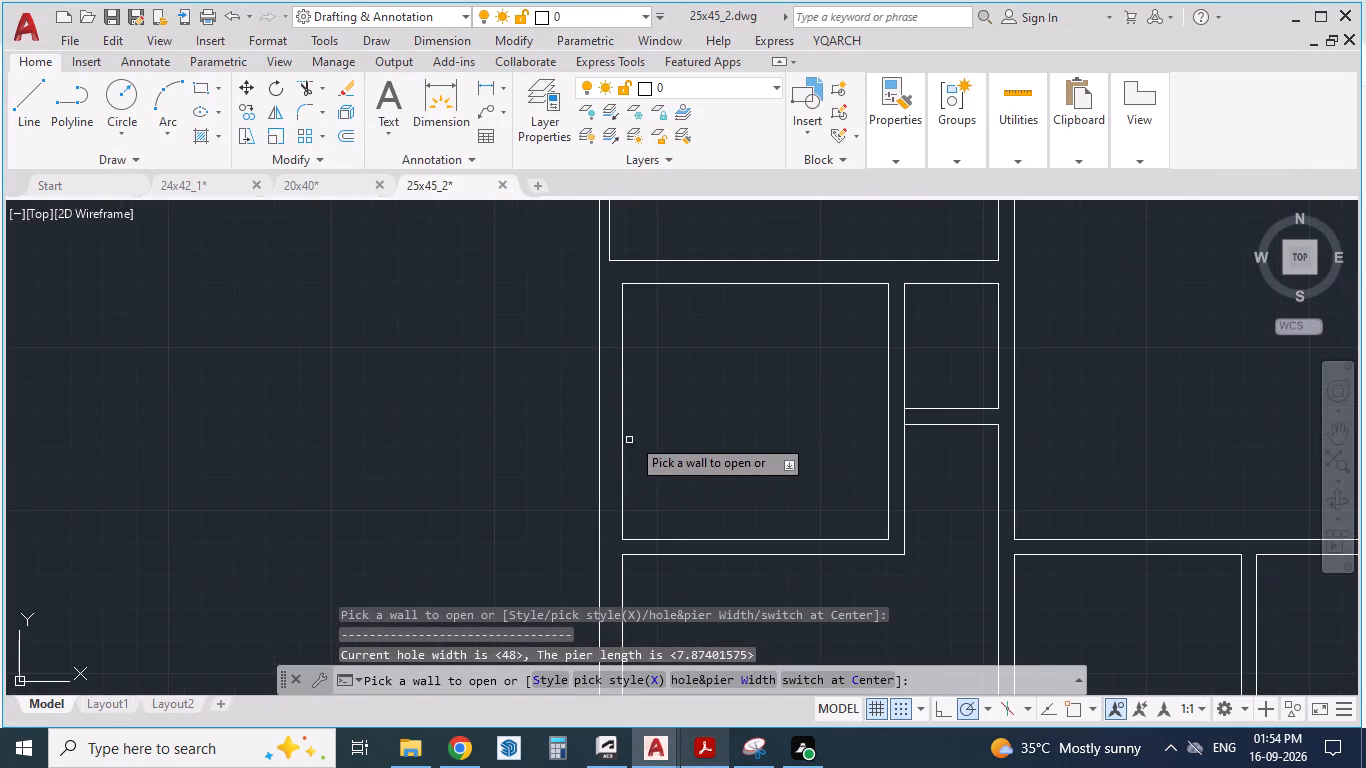
{"action": "left_click", "coordinate": [622, 420]}
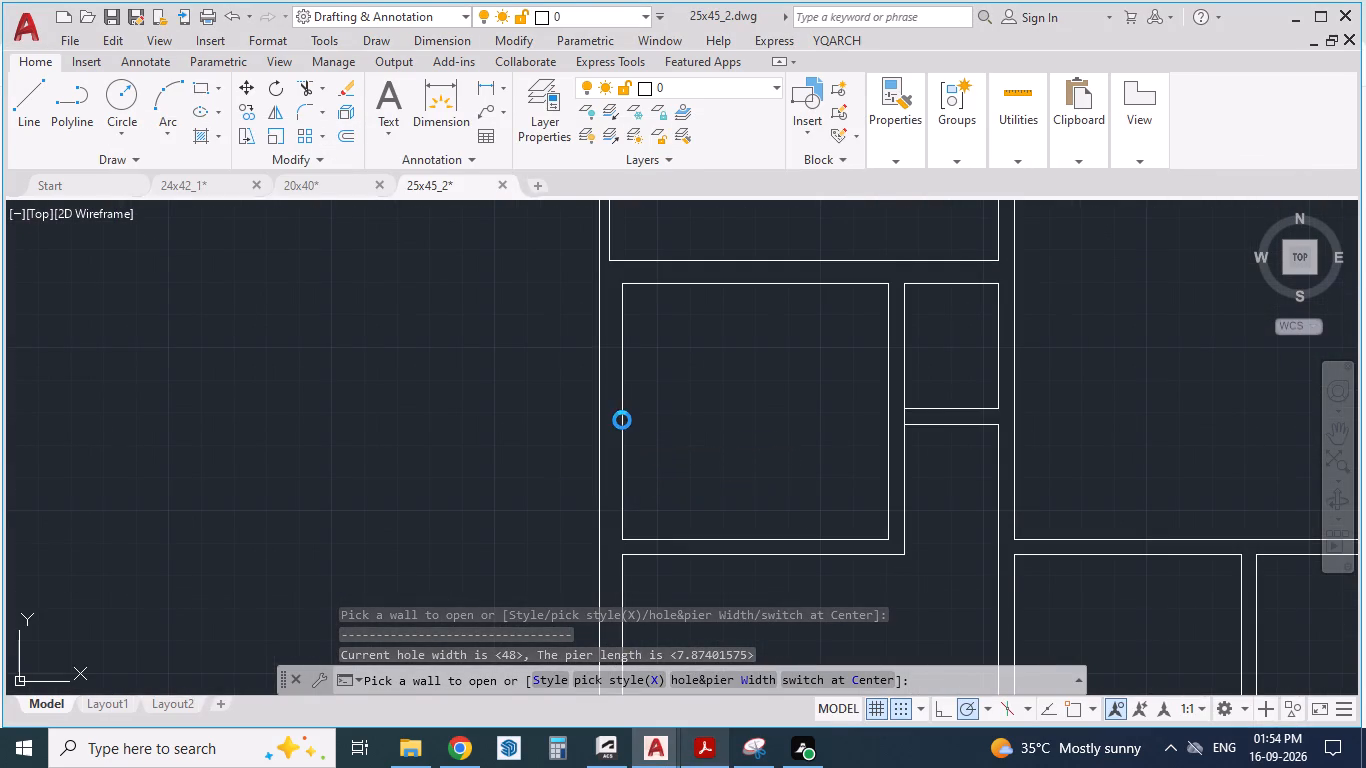
Open a 48-wide window in bedroom-1's right outer wall, around the middle of the room, following the reference plan.
{"action": "scroll", "coordinate": [686, 359], "scroll_direction": "down", "scroll_amount": 1}
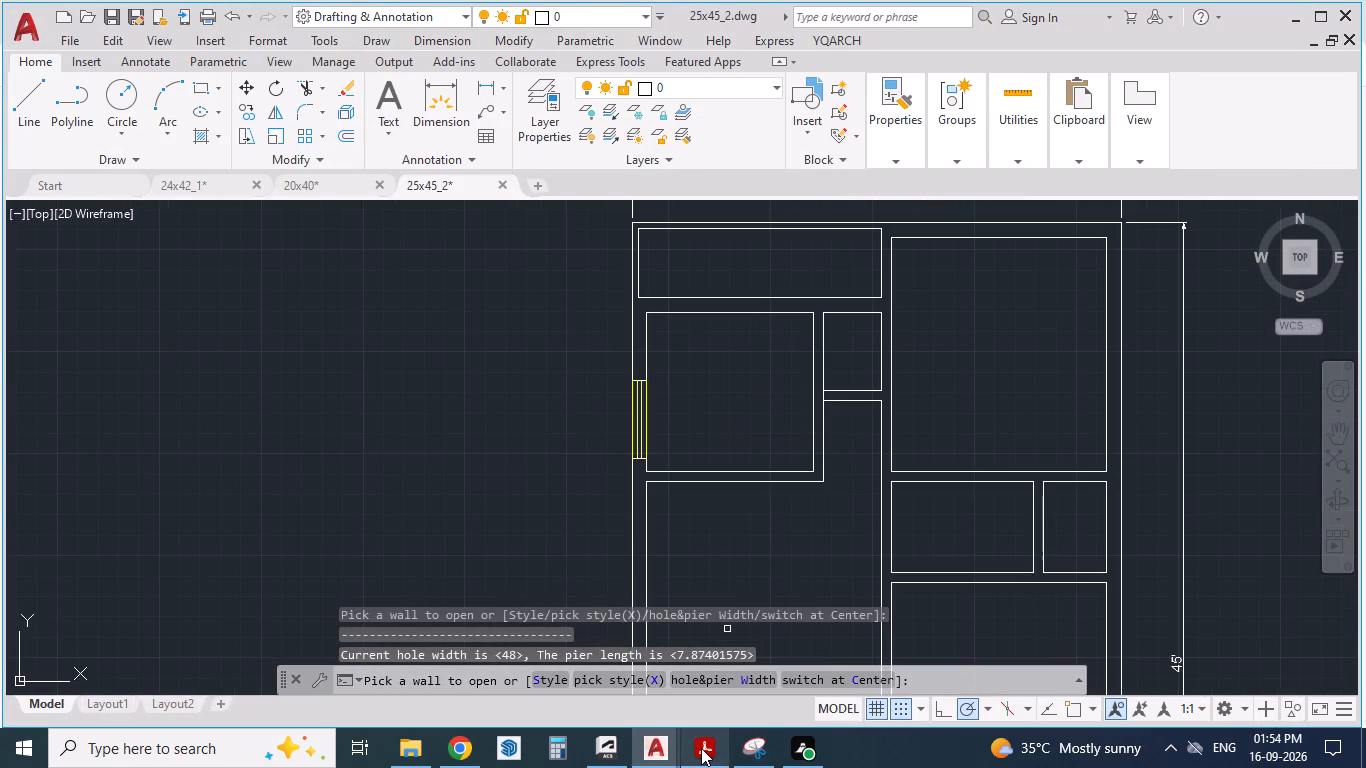
{"action": "left_click", "coordinate": [701, 748]}
{"action": "left_click", "coordinate": [701, 748]}
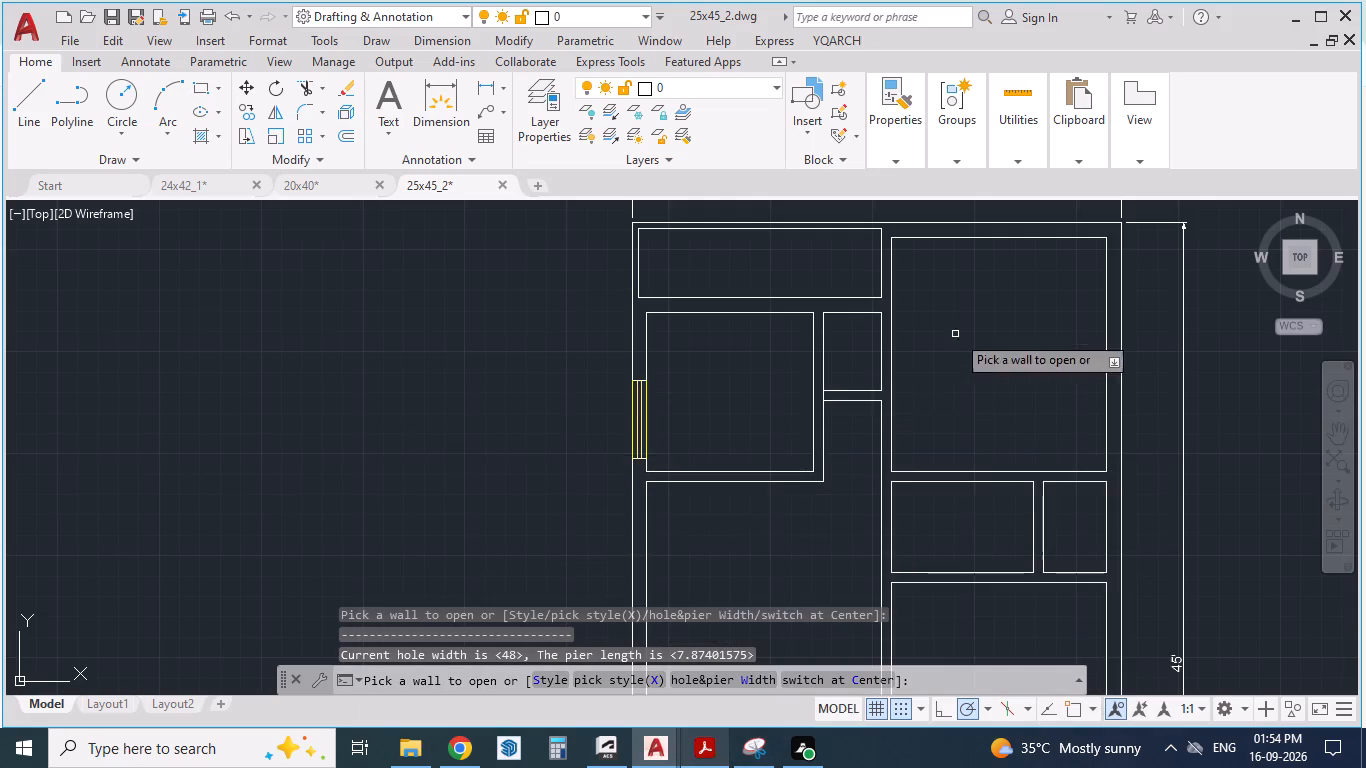
{"action": "scroll", "coordinate": [830, 376], "scroll_direction": "down", "scroll_amount": 2}
{"action": "scroll", "coordinate": [1041, 367], "scroll_direction": "up", "scroll_amount": 2}
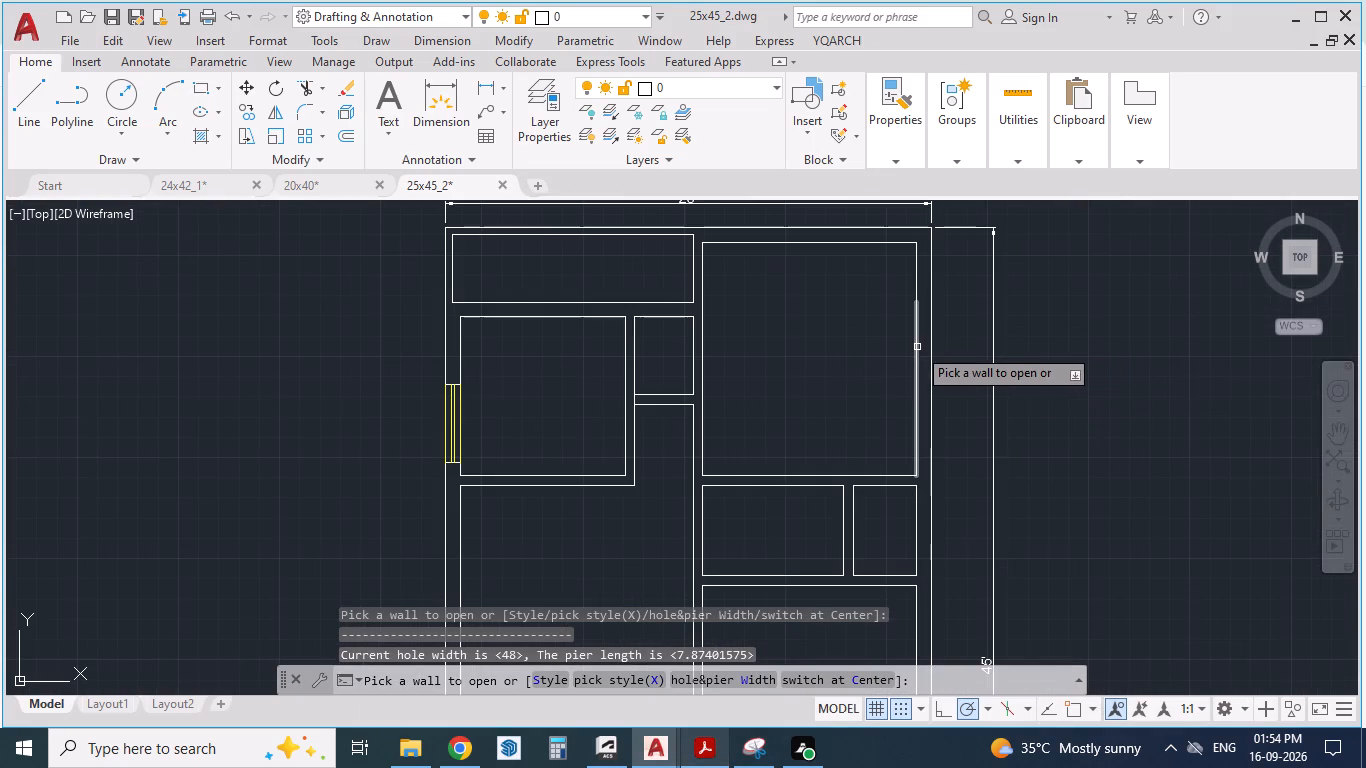
{"action": "left_click", "coordinate": [917, 347]}
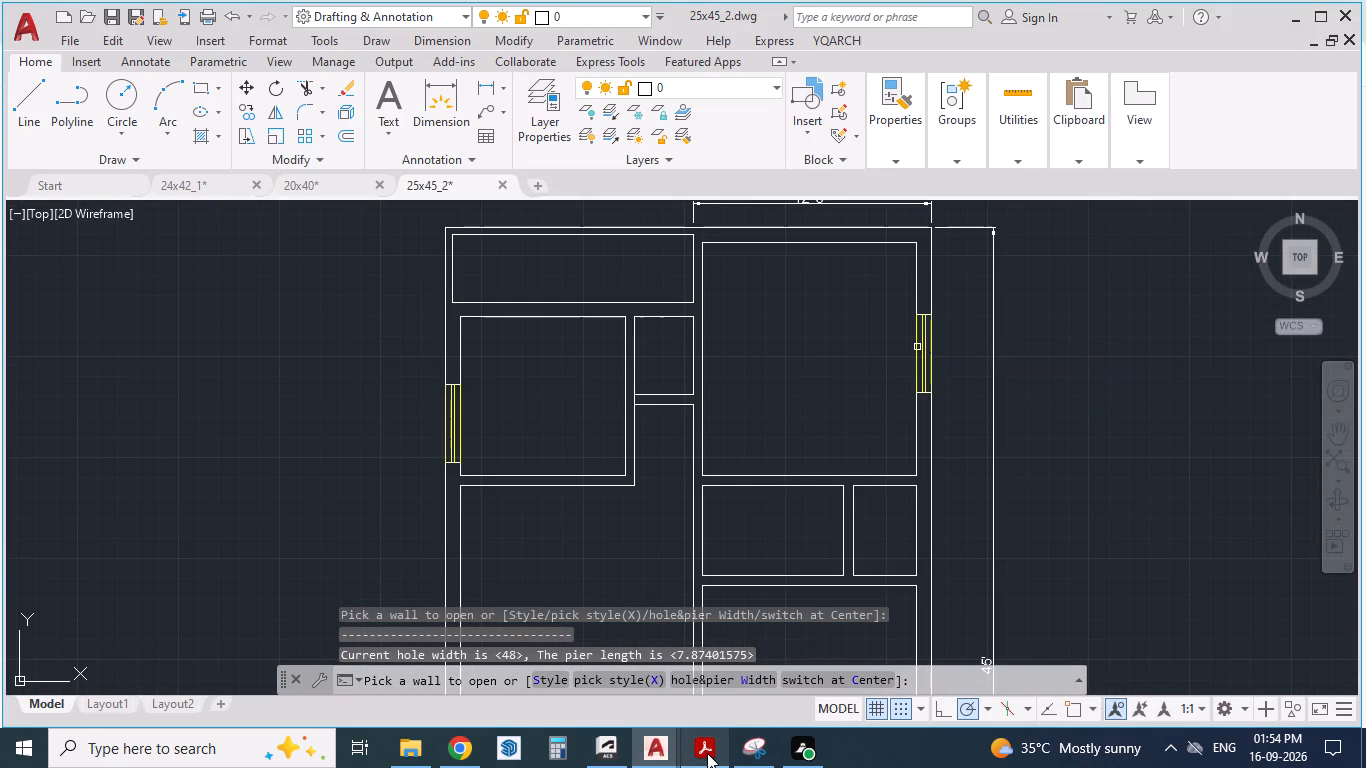
Open a 48-wide window near the upper end of bedroom-2's right outer wall, following the reference plan.
{"action": "left_click", "coordinate": [707, 751]}
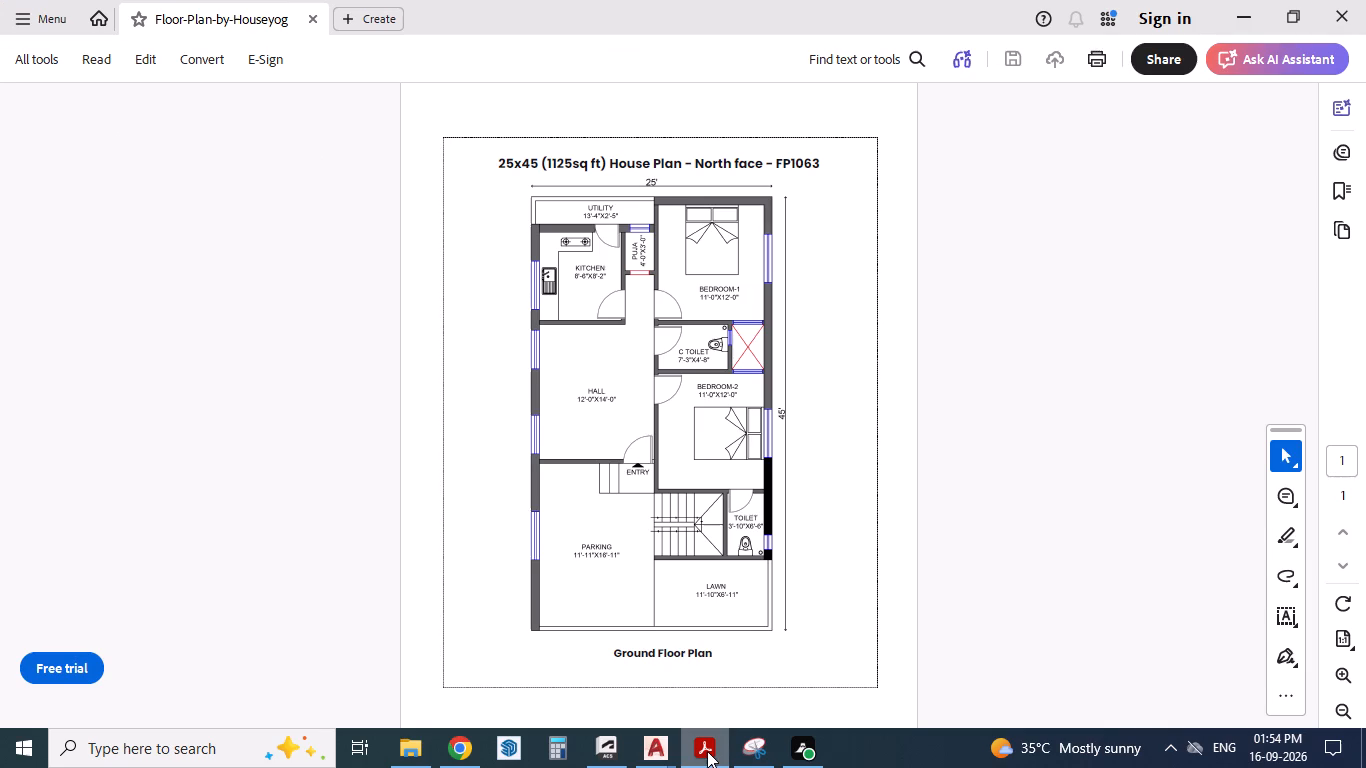
{"action": "left_click", "coordinate": [707, 751]}
{"action": "scroll", "coordinate": [847, 402], "scroll_direction": "down", "scroll_amount": 2}
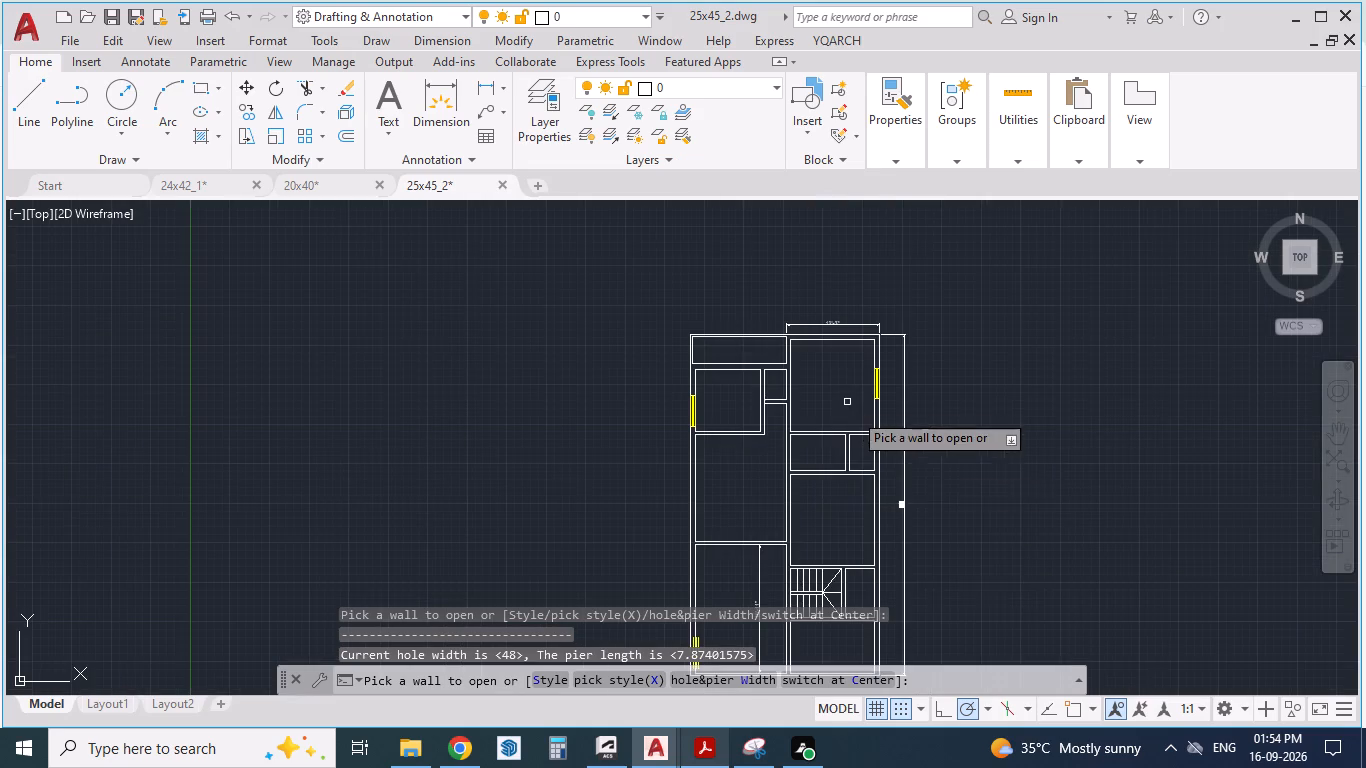
{"action": "scroll", "coordinate": [854, 538], "scroll_direction": "up", "scroll_amount": 2}
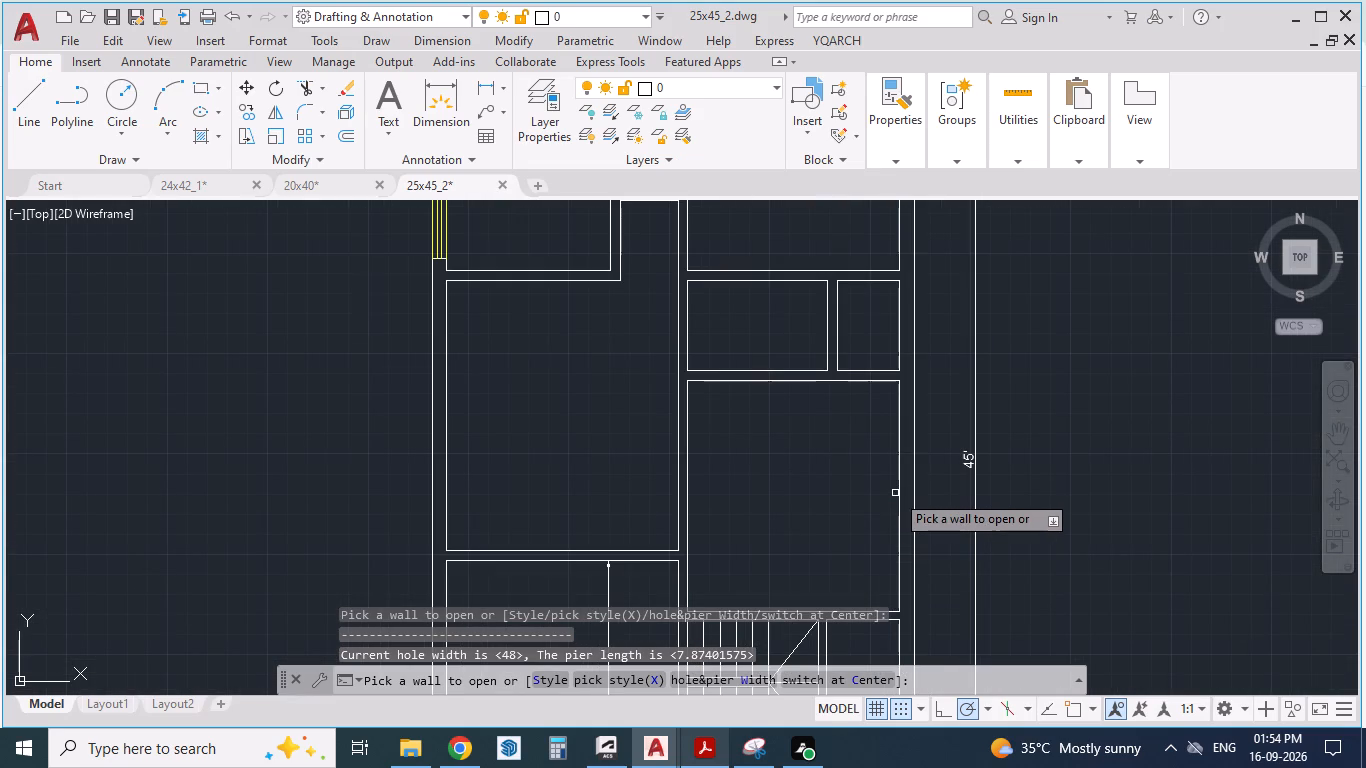
{"action": "left_click", "coordinate": [900, 493]}
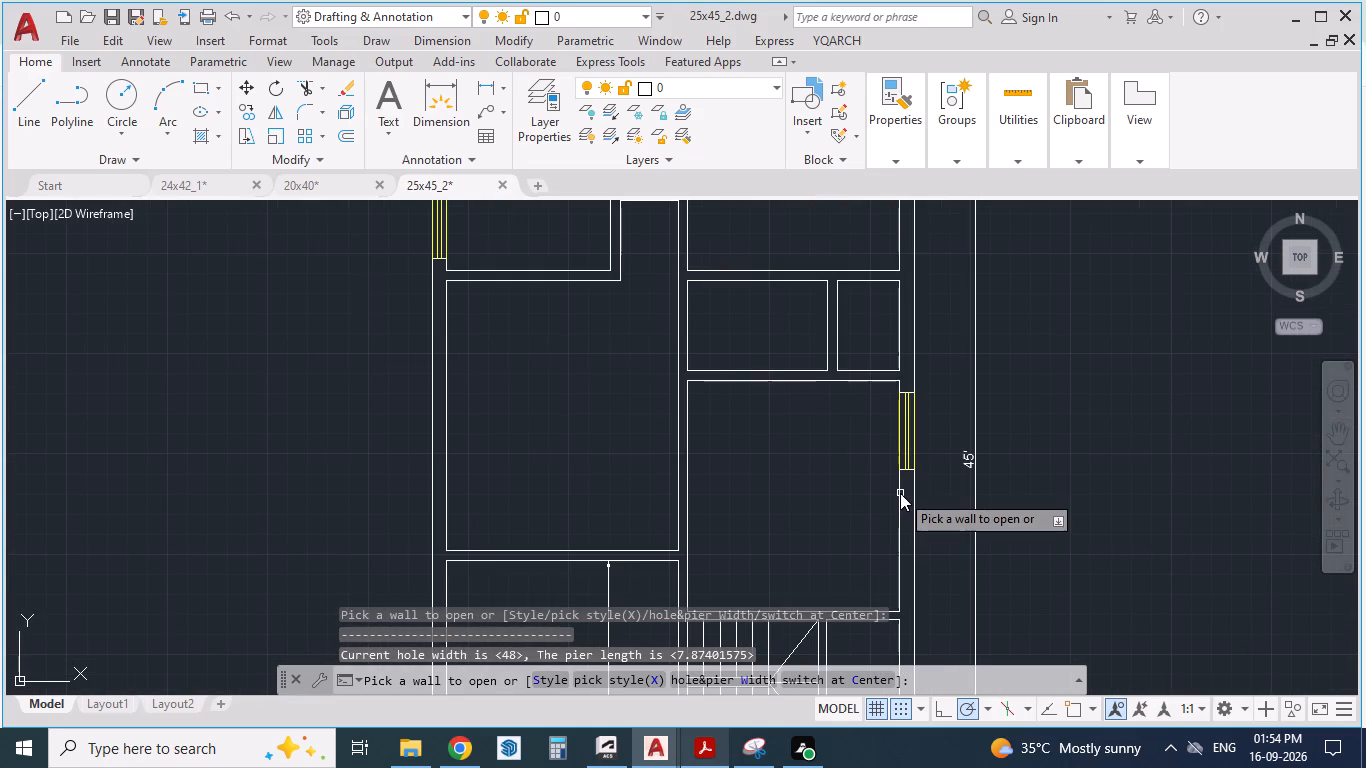
Compare the whole drawing with the reference plan to identify the windows still missing from the outer walls.
{"action": "left_click", "coordinate": [708, 744]}
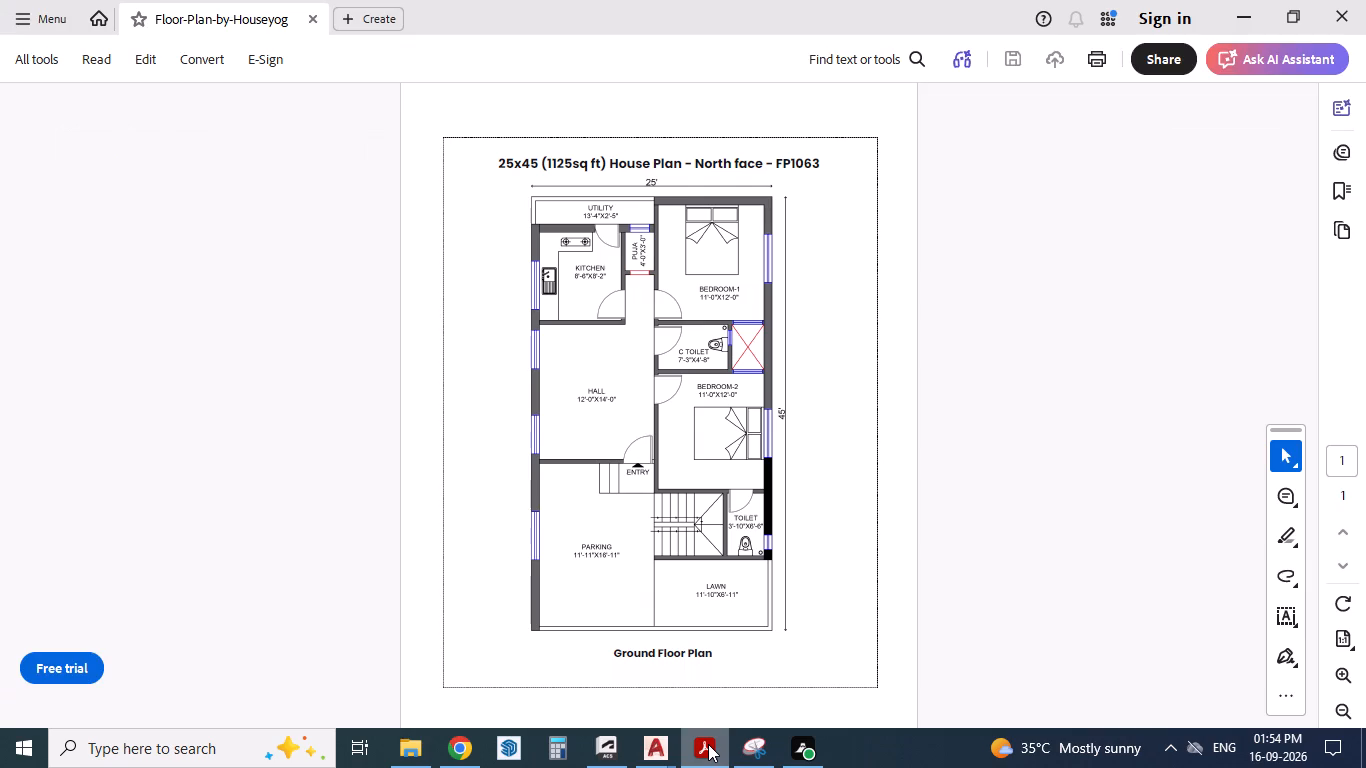
{"action": "left_click", "coordinate": [708, 744]}
{"action": "scroll", "coordinate": [881, 424], "scroll_direction": "down", "scroll_amount": 1}
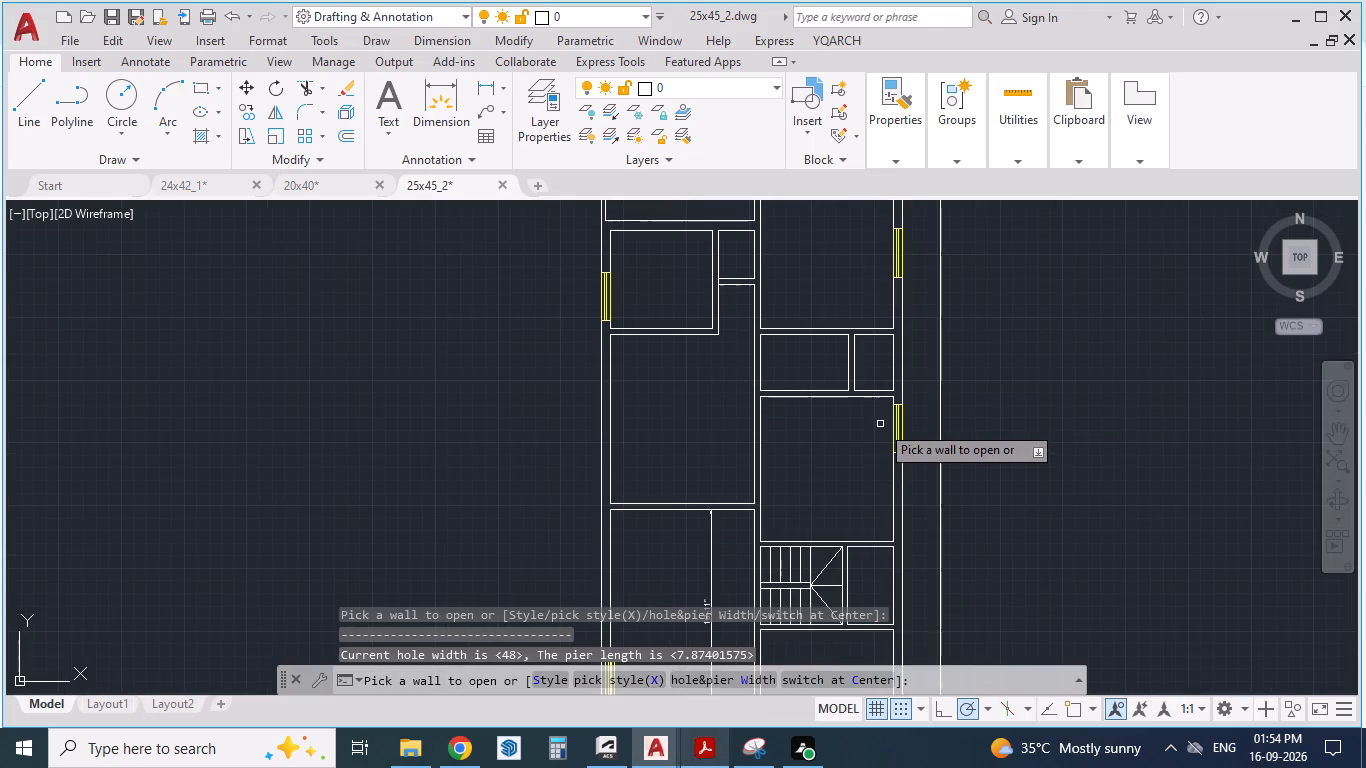
{"action": "scroll", "coordinate": [880, 424], "scroll_direction": "down", "scroll_amount": 2}
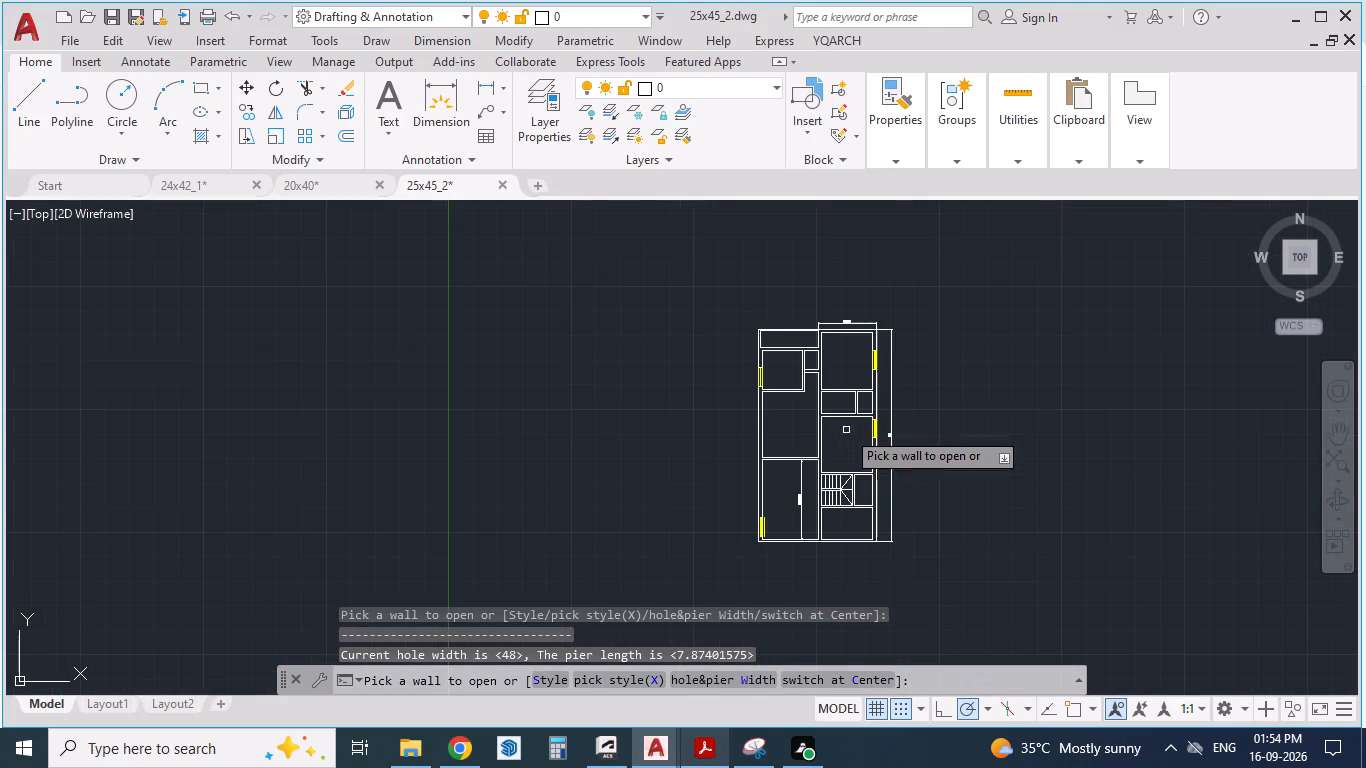
{"action": "left_click", "coordinate": [713, 752]}
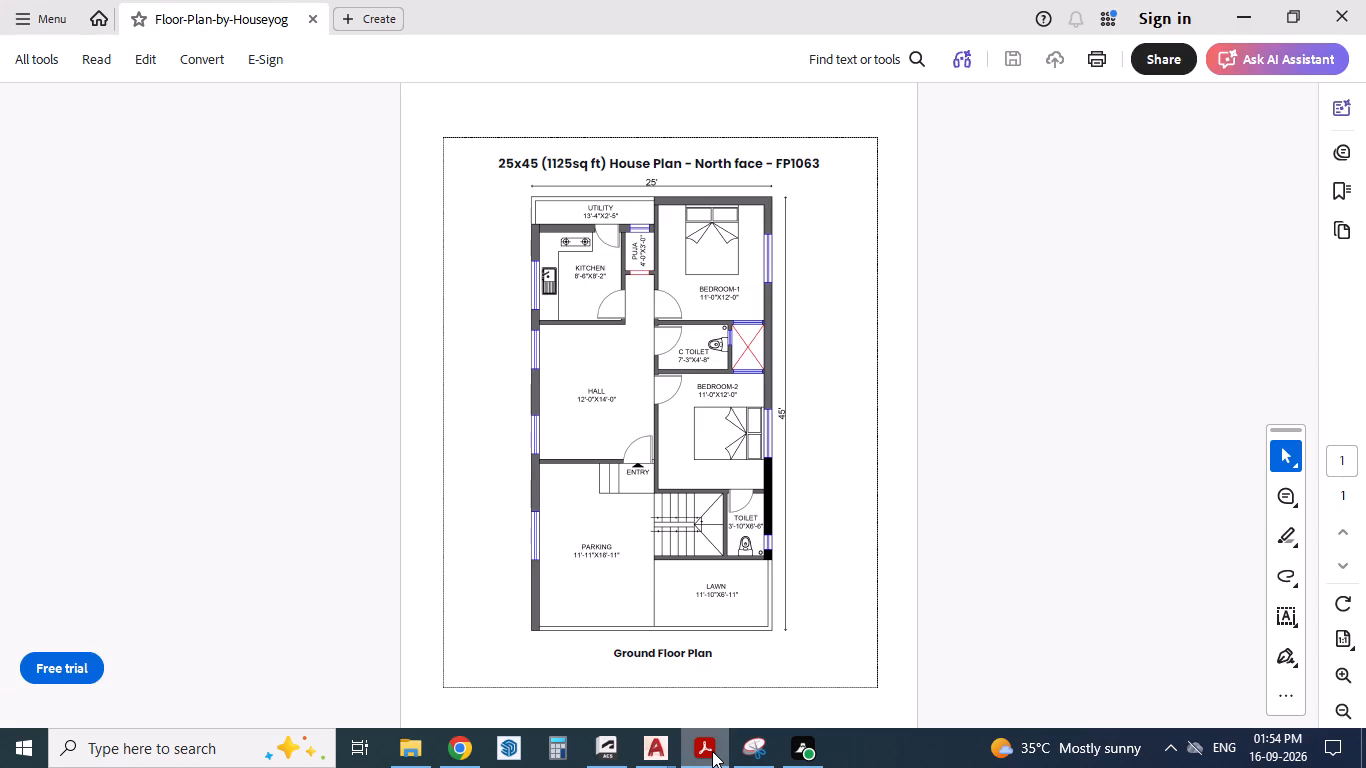
{"action": "left_click", "coordinate": [712, 751]}
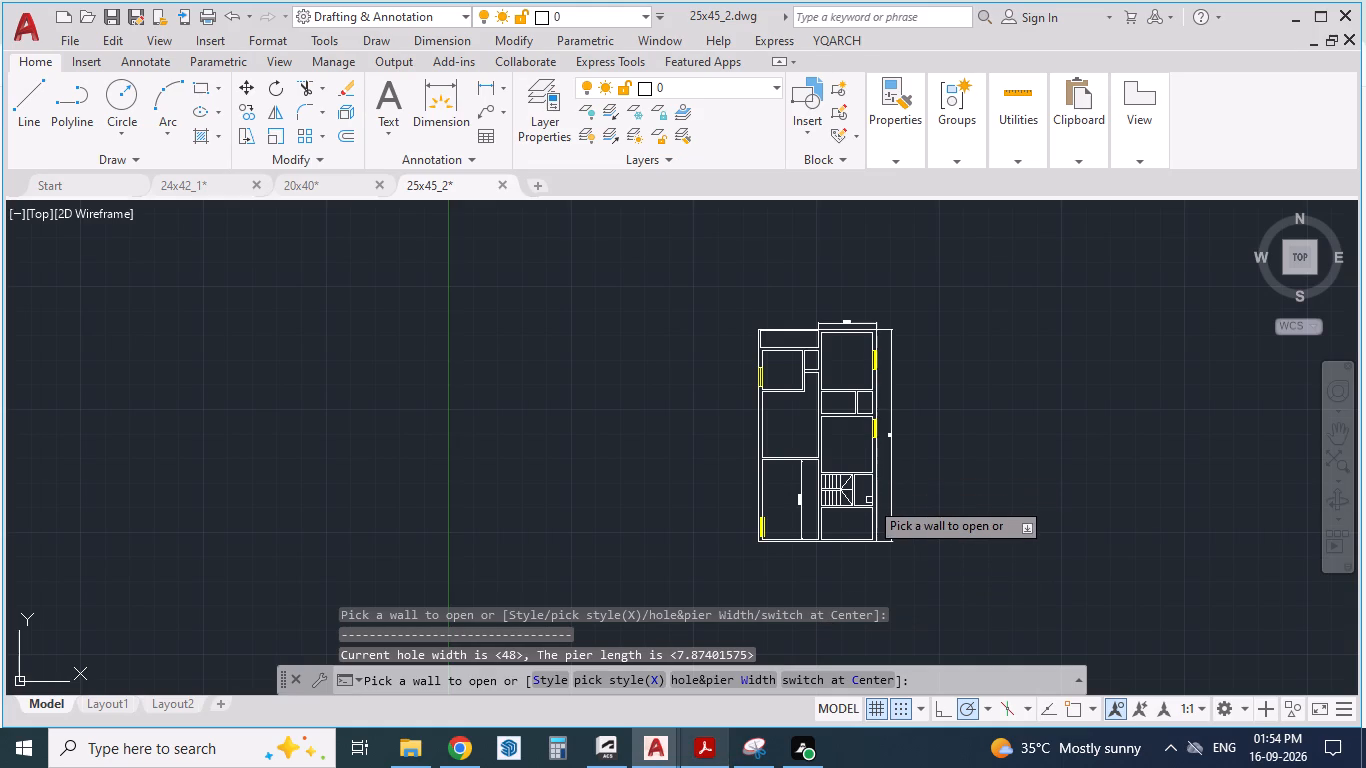
{"action": "left_click", "coordinate": [698, 749]}
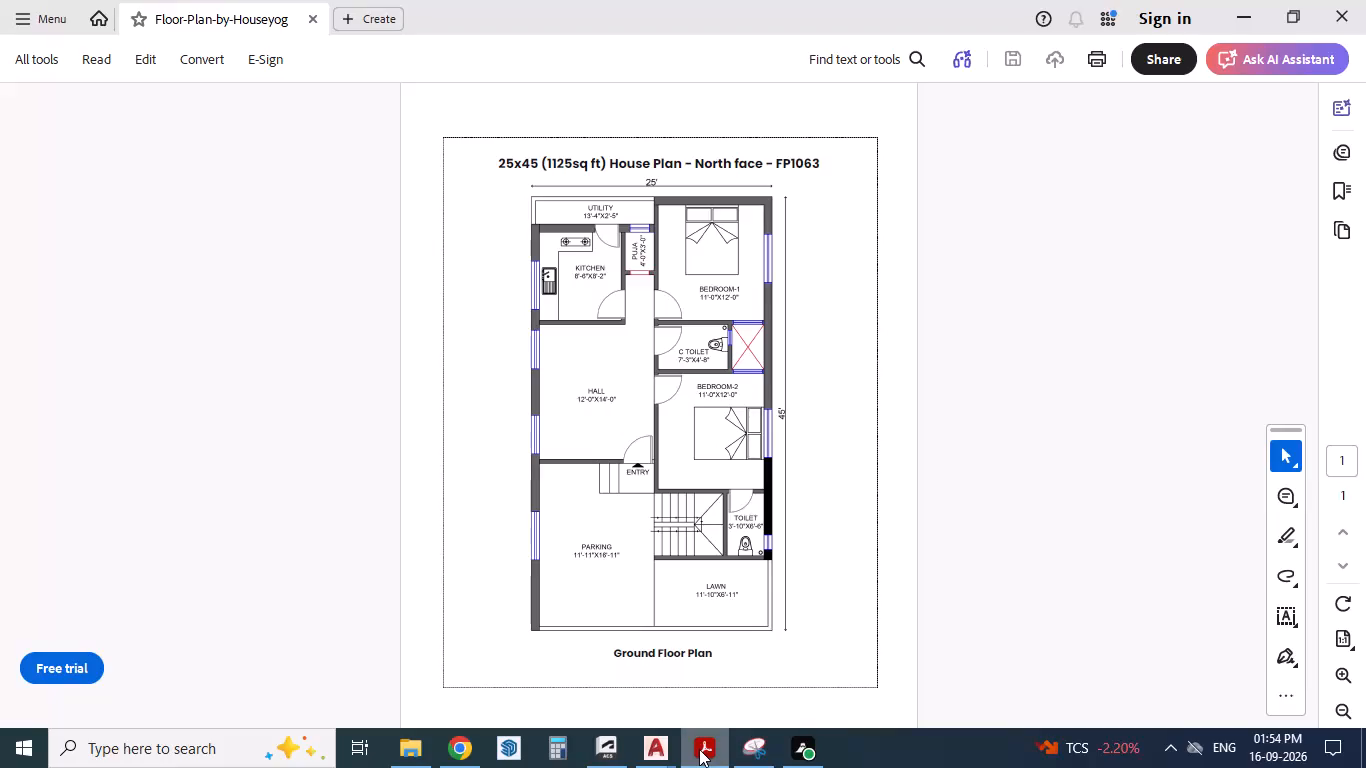
{"action": "left_click", "coordinate": [699, 749]}
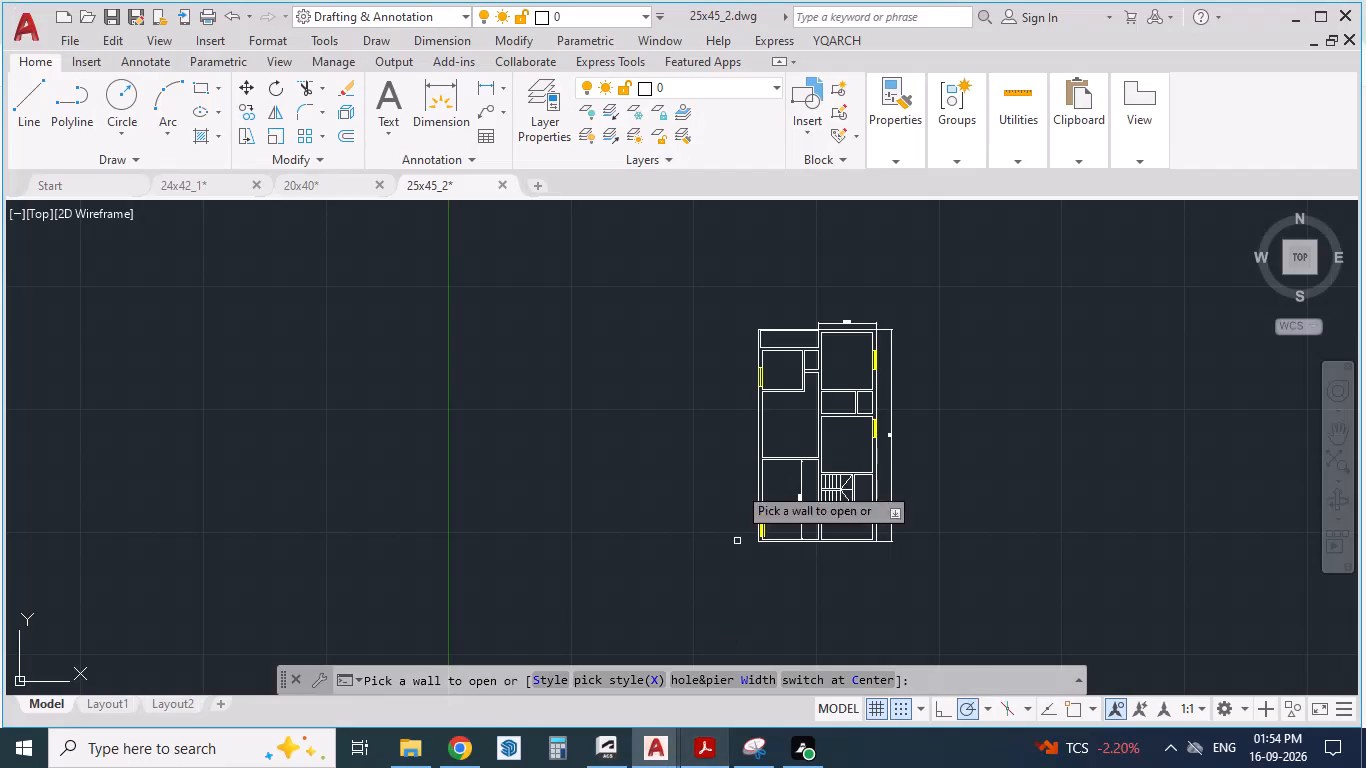
Set the window hole width to 36 and open a window near the lower end of the hall's left outer wall.
{"action": "scroll", "coordinate": [797, 424], "scroll_direction": "up", "scroll_amount": 2}
{"action": "left_click", "coordinate": [732, 677]}
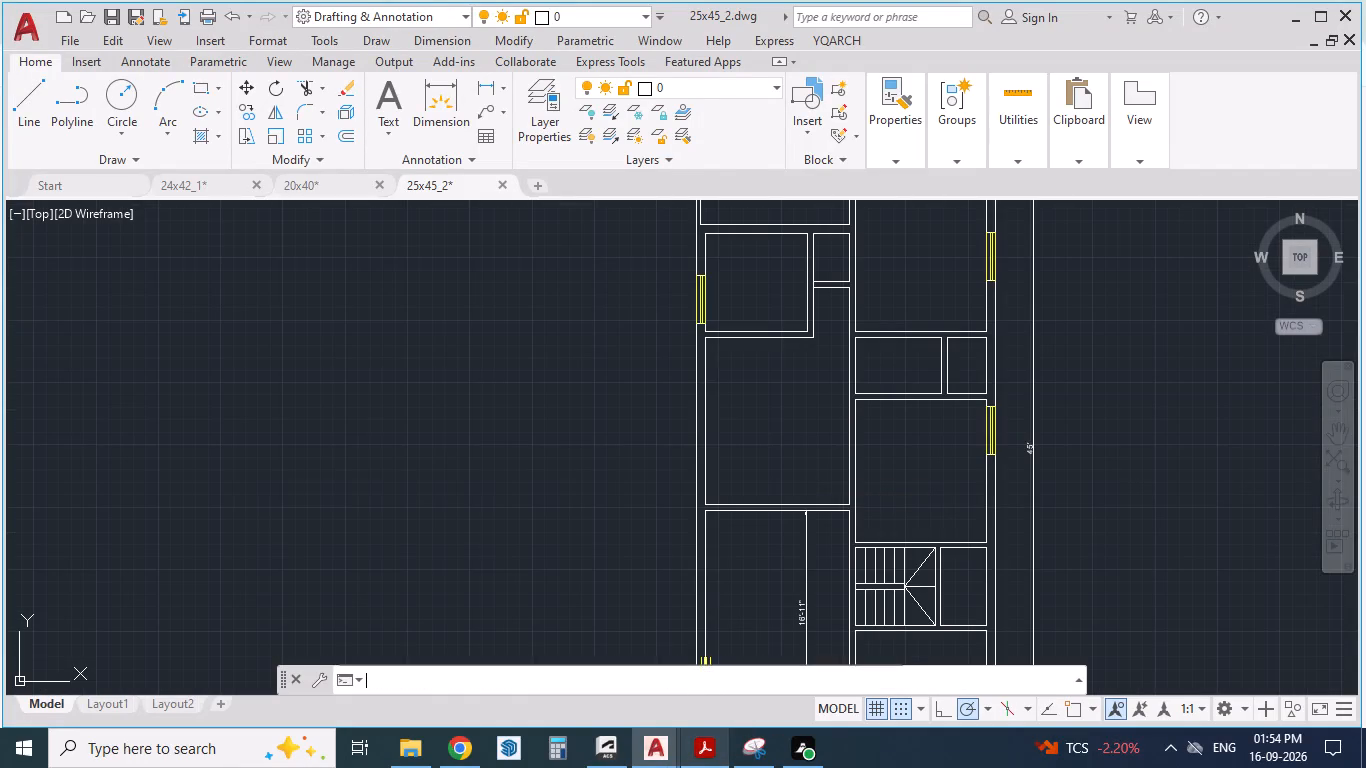
{"action": "left_click_drag", "start_coordinate": [666, 486], "coordinate": [511, 455]}
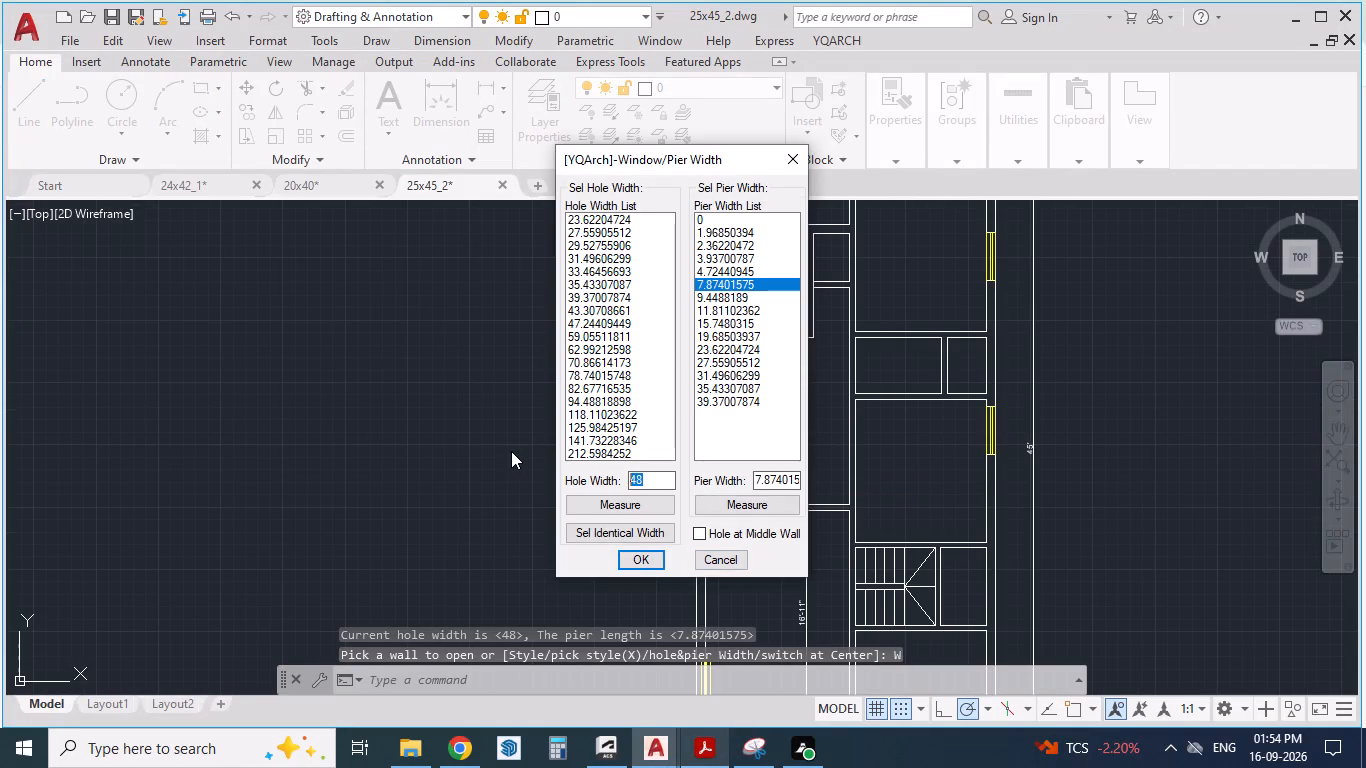
{"action": "type", "text": "36"}
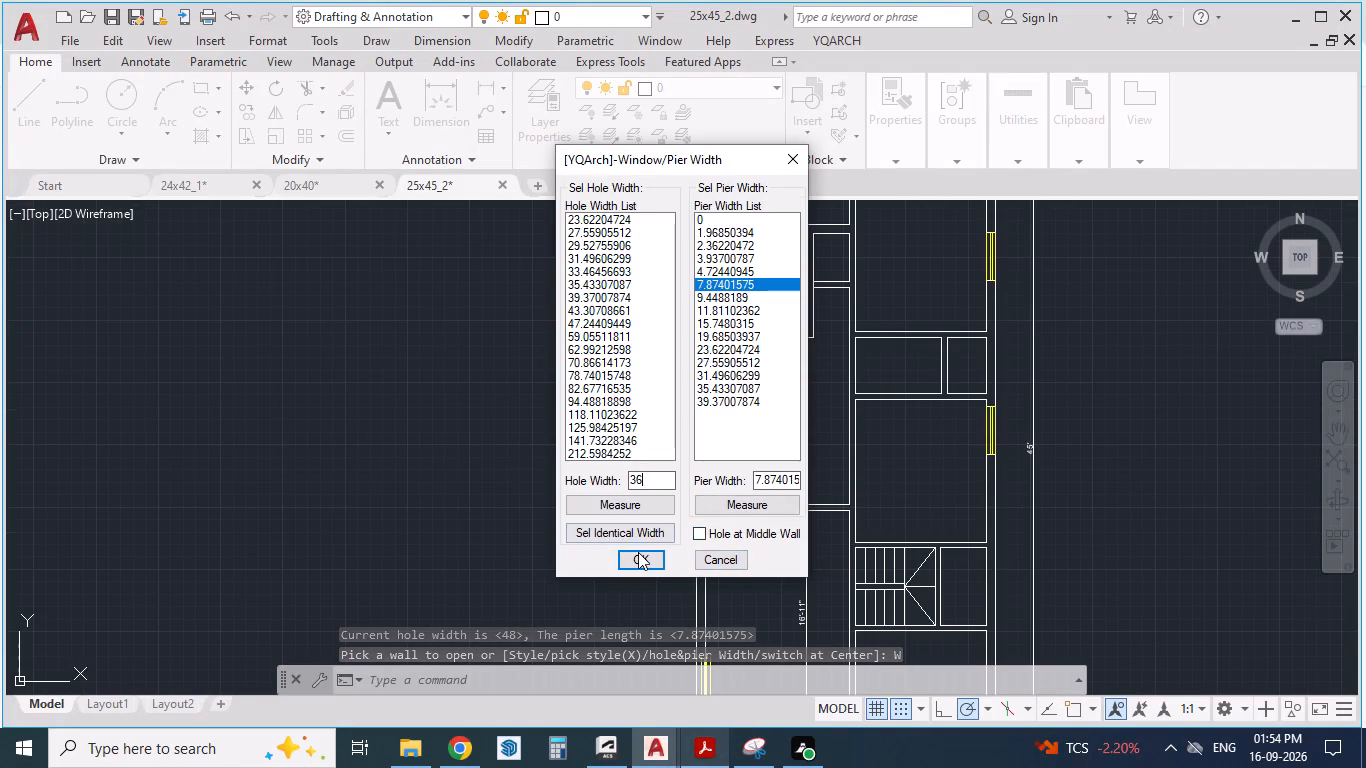
{"action": "left_click", "coordinate": [638, 553]}
{"action": "scroll", "coordinate": [704, 479], "scroll_direction": "up", "scroll_amount": 1}
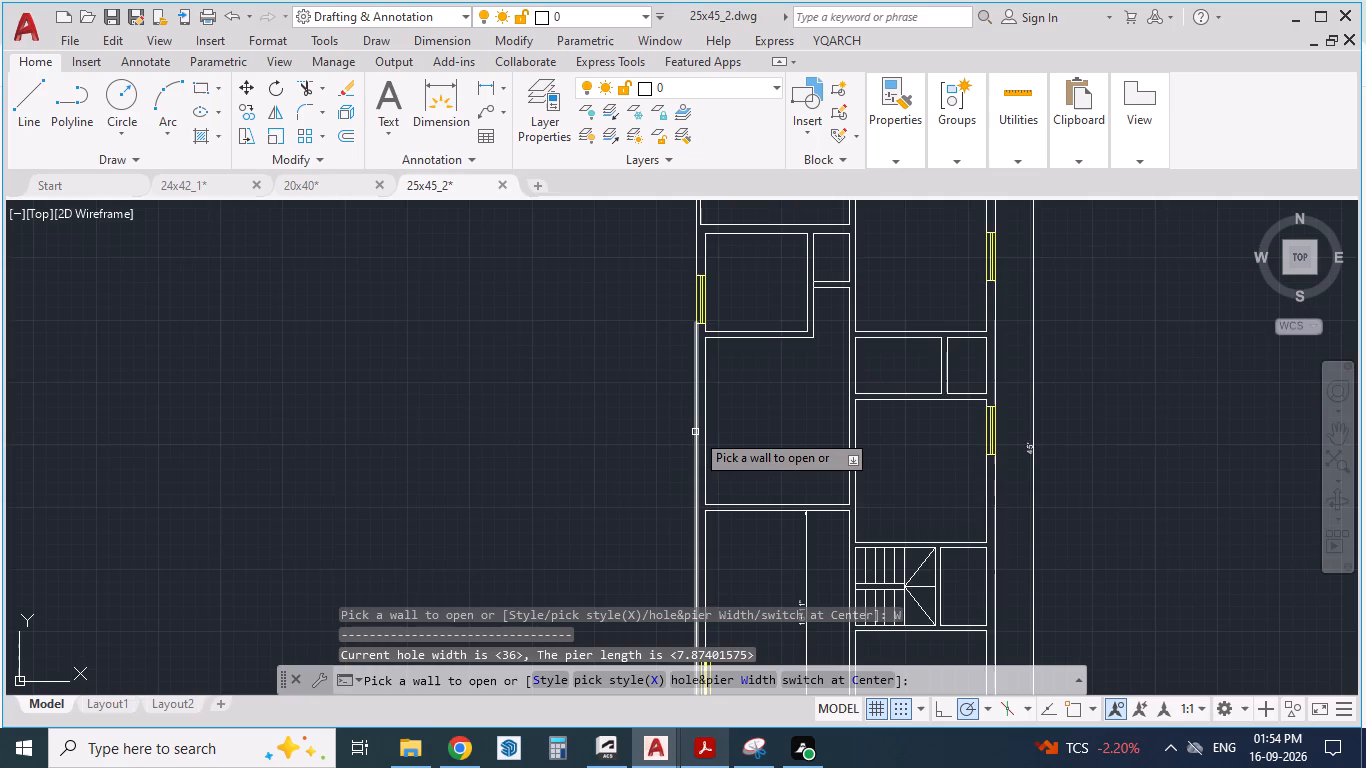
{"action": "scroll", "coordinate": [692, 442], "scroll_direction": "up", "scroll_amount": 1}
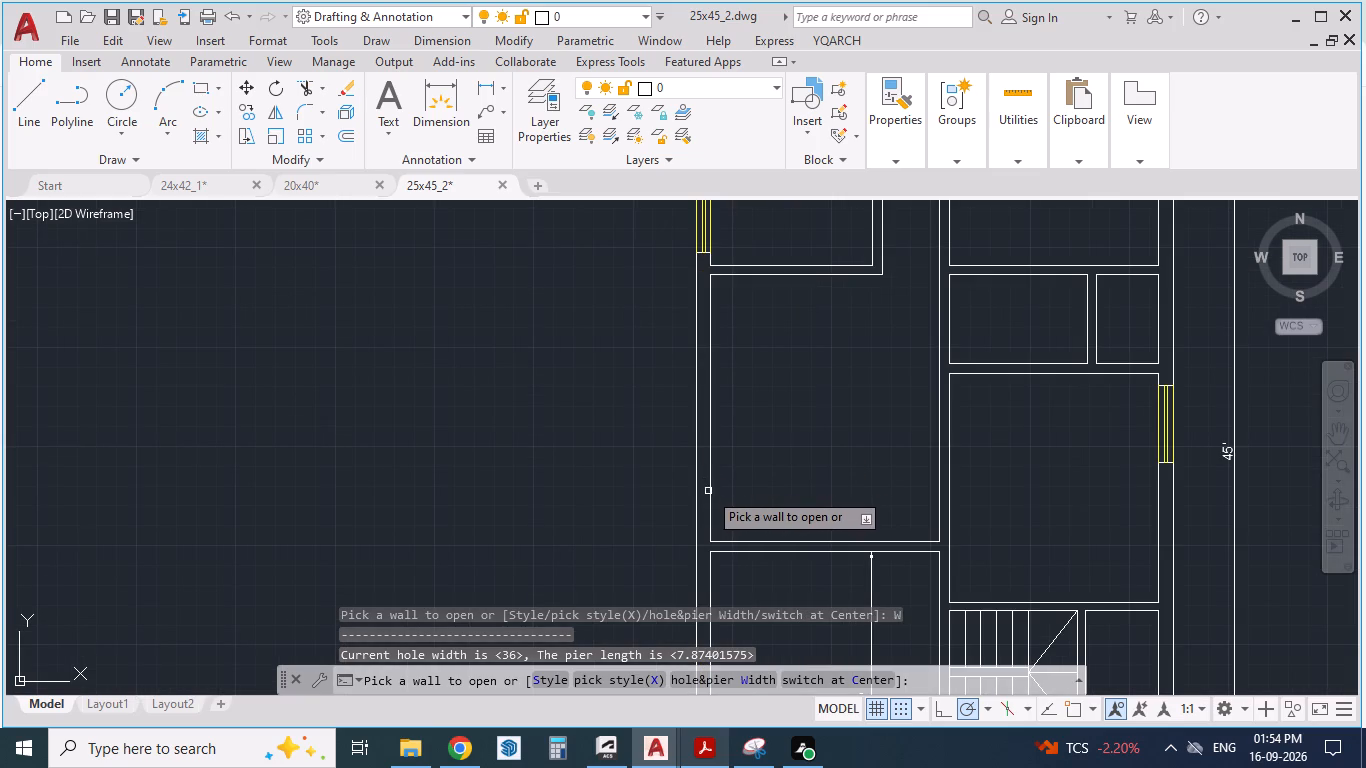
{"action": "left_click", "coordinate": [709, 492]}
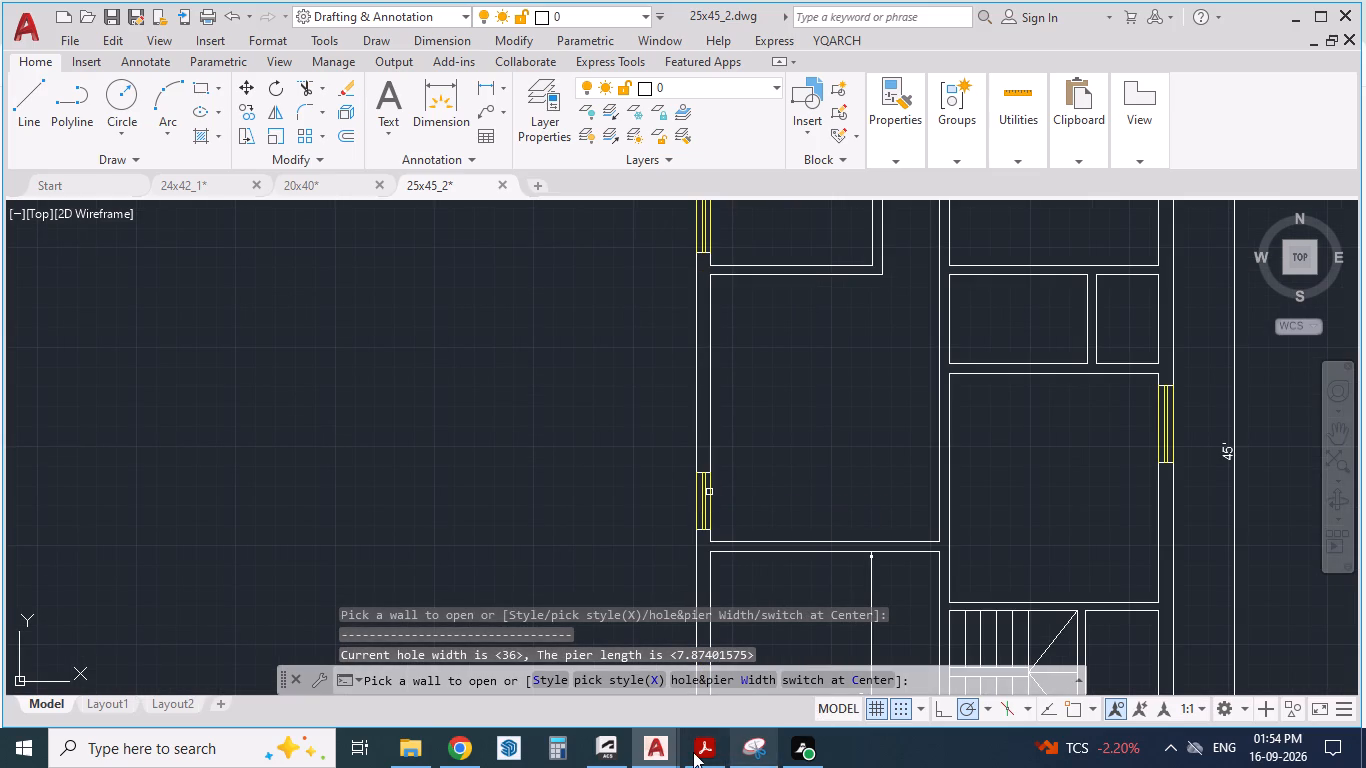
Open a second 36-wide window near the upper end of the hall's left outer wall, following the reference plan.
{"action": "left_click", "coordinate": [693, 752]}
{"action": "left_click", "coordinate": [693, 752]}
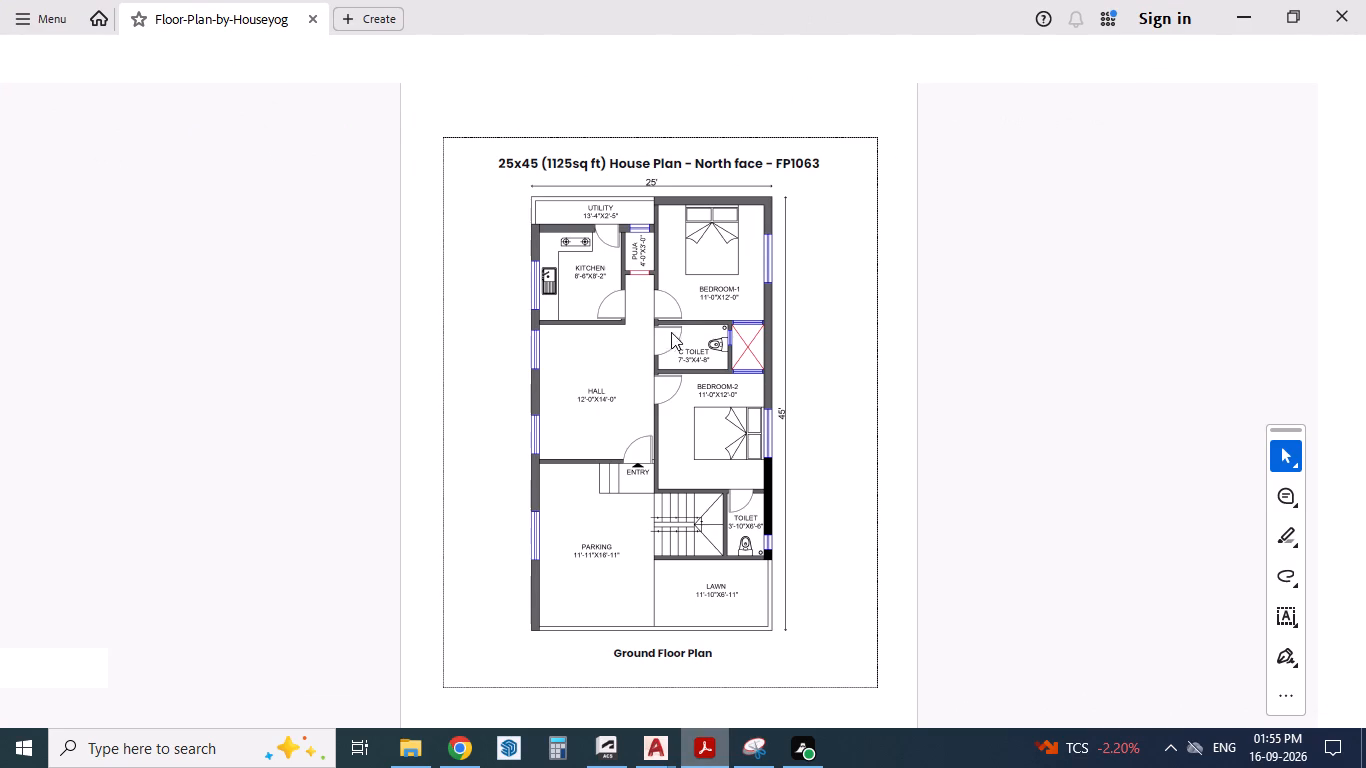
{"action": "left_click", "coordinate": [706, 744]}
{"action": "scroll", "coordinate": [701, 230], "scroll_direction": "up", "scroll_amount": 1}
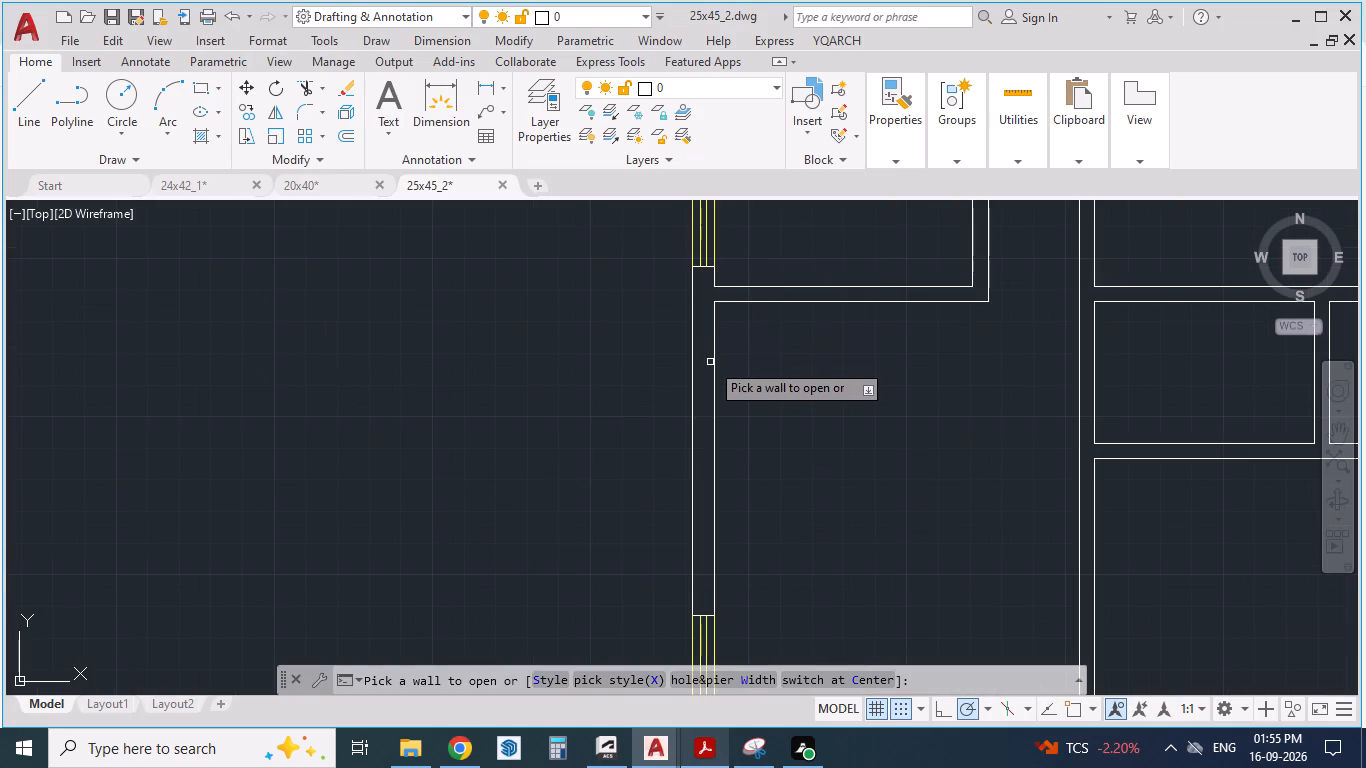
{"action": "left_click", "coordinate": [714, 366]}
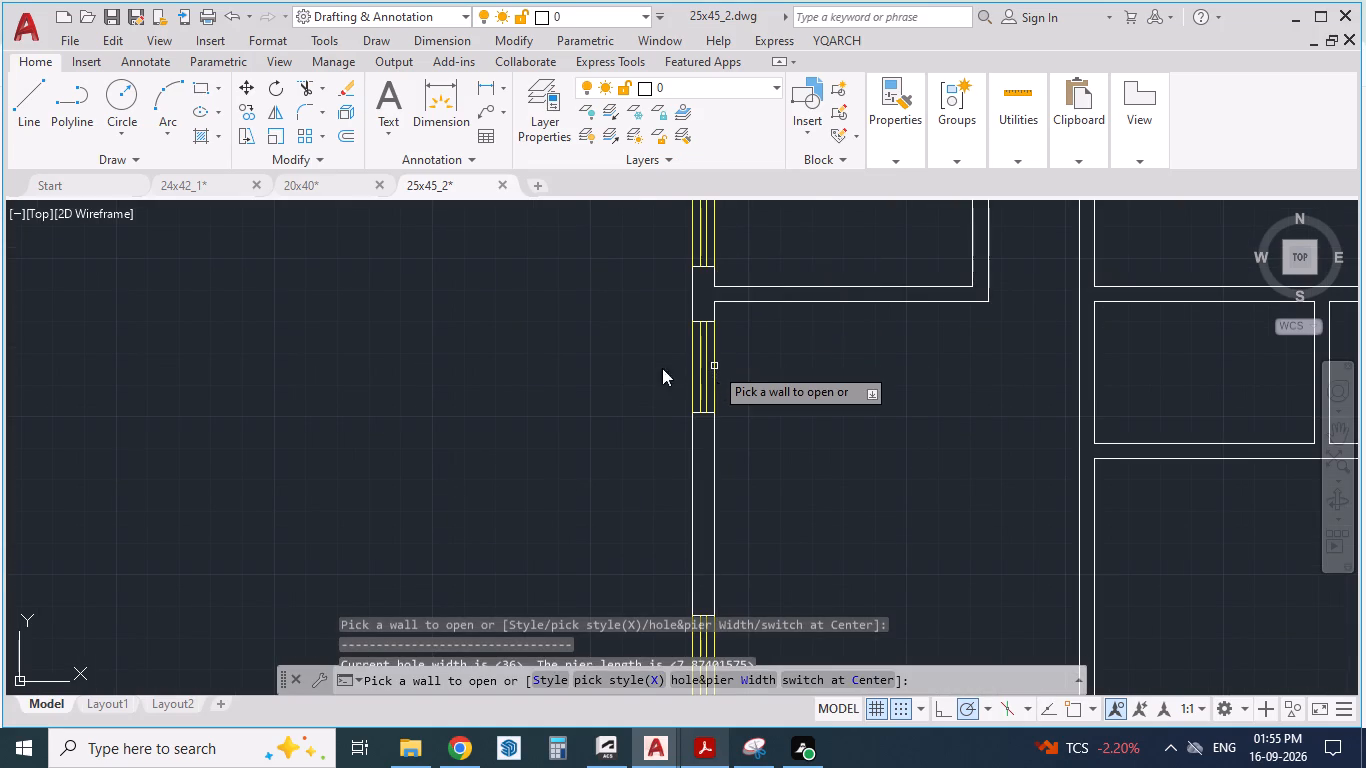
Check the reference plan for the windows still missing on the outer walls around the toilet and parking area.
{"action": "scroll", "coordinate": [551, 264], "scroll_direction": "down", "scroll_amount": 1}
{"action": "left_click", "coordinate": [718, 746]}
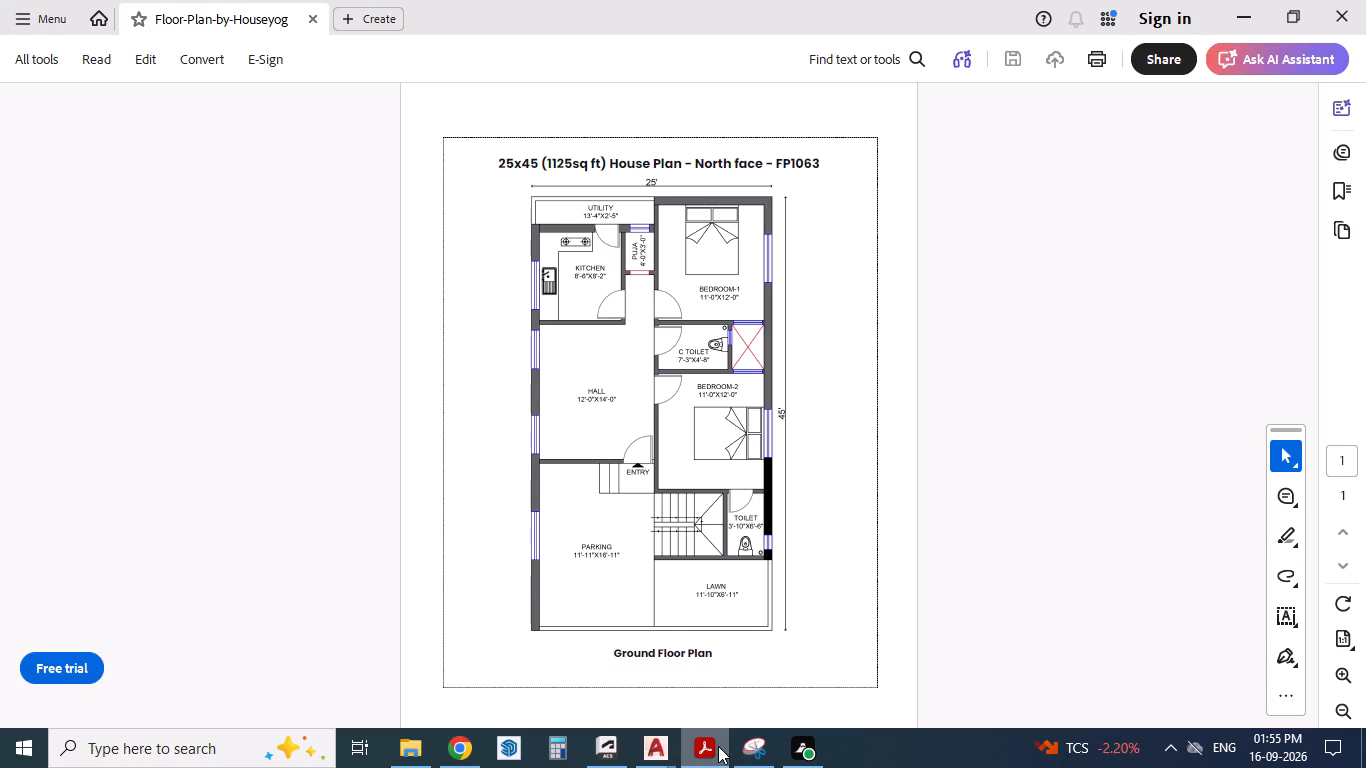
{"action": "left_click_drag", "start_coordinate": [718, 746], "coordinate": [716, 735]}
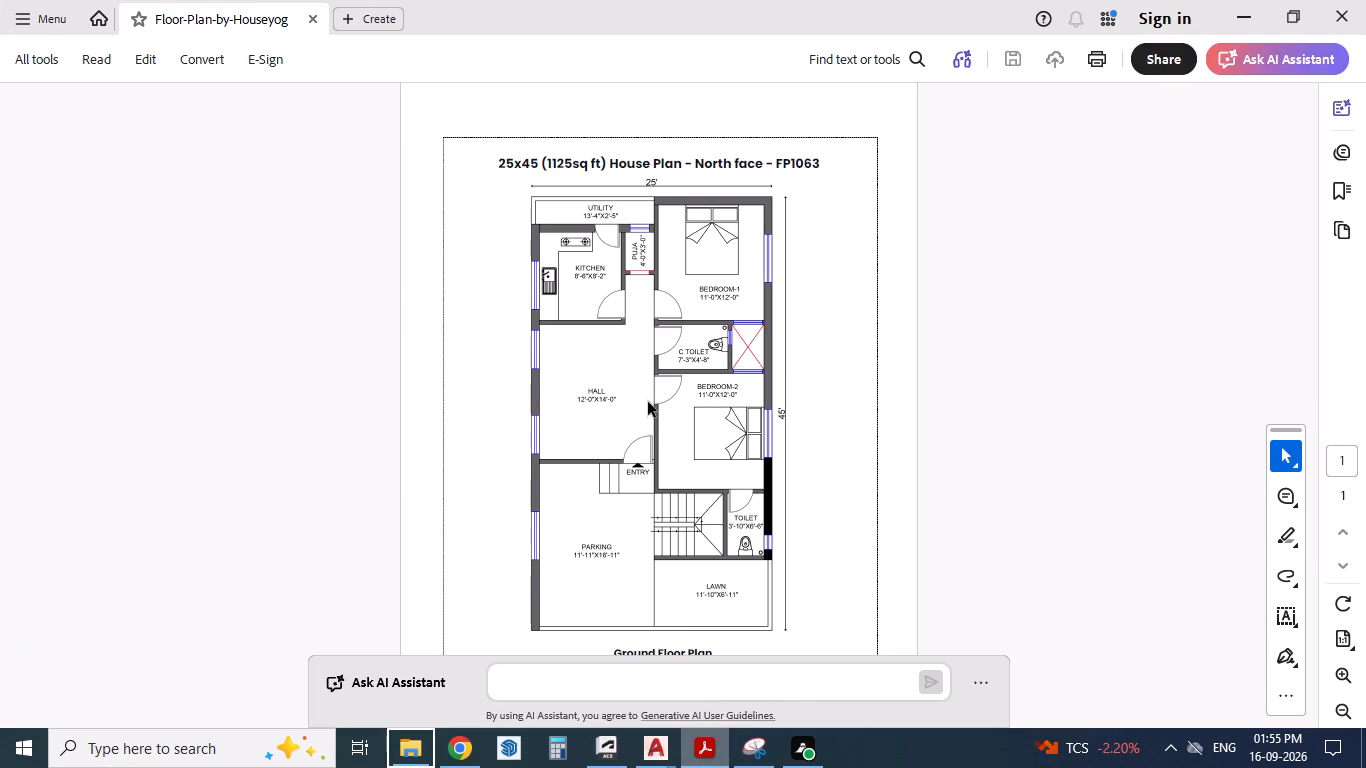
{"action": "scroll", "coordinate": [648, 402], "scroll_direction": "down", "scroll_amount": 3}
{"action": "scroll", "coordinate": [741, 473], "scroll_direction": "up", "scroll_amount": 3}
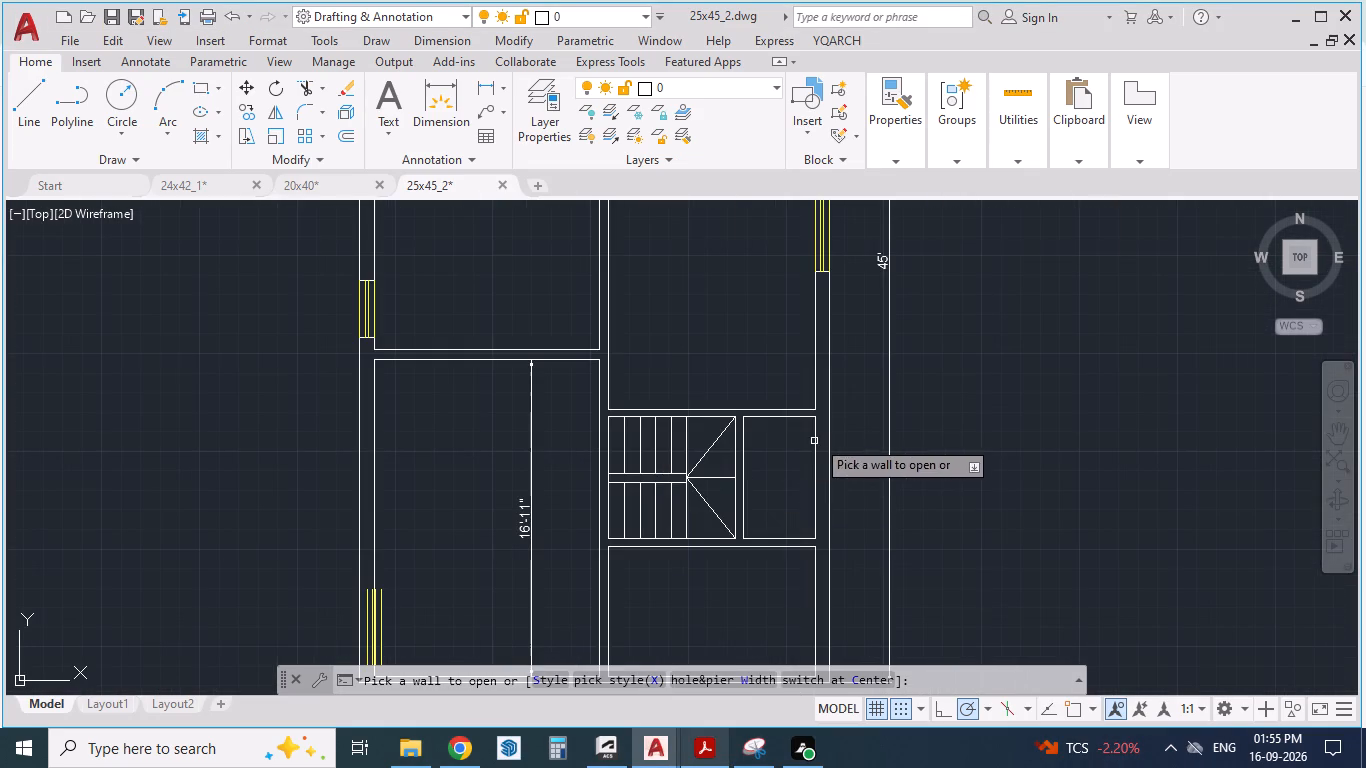
{"action": "left_click", "coordinate": [709, 748]}
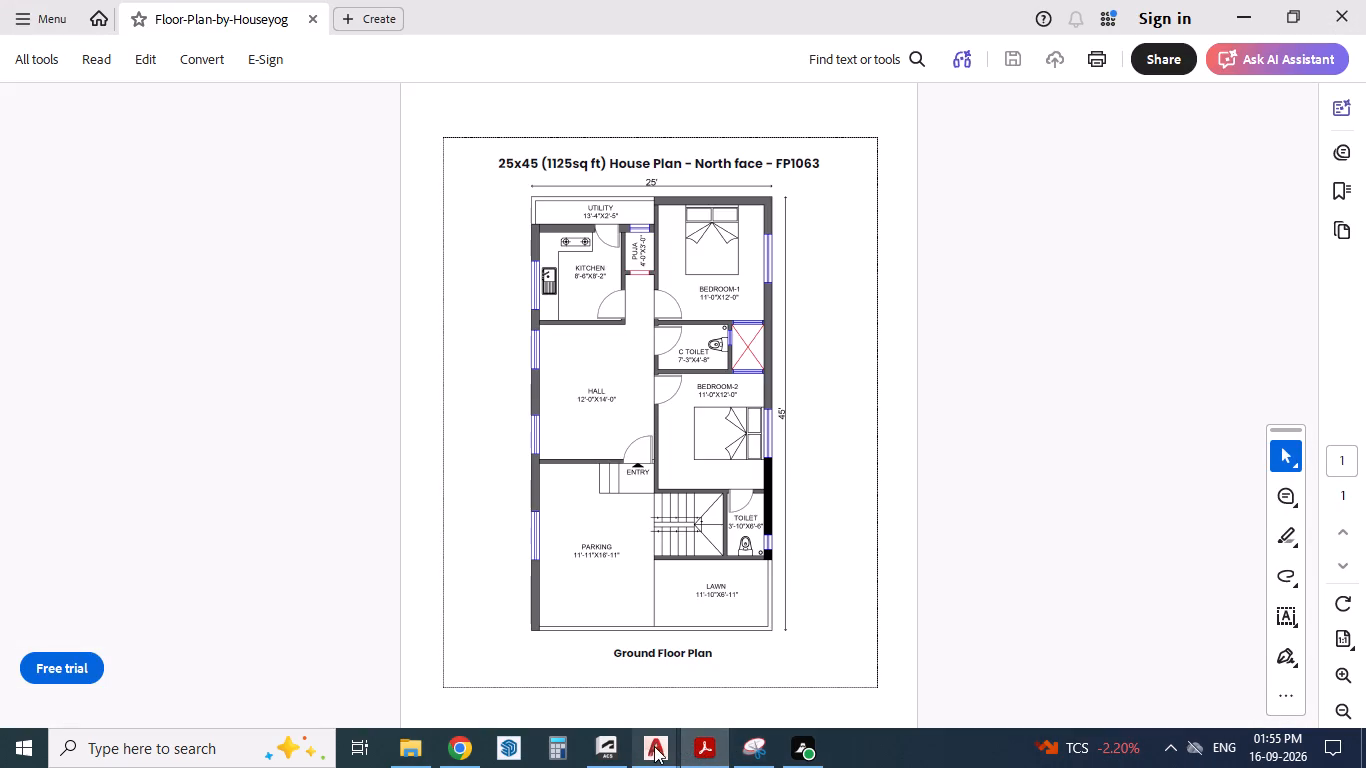
{"action": "left_click", "coordinate": [659, 746]}
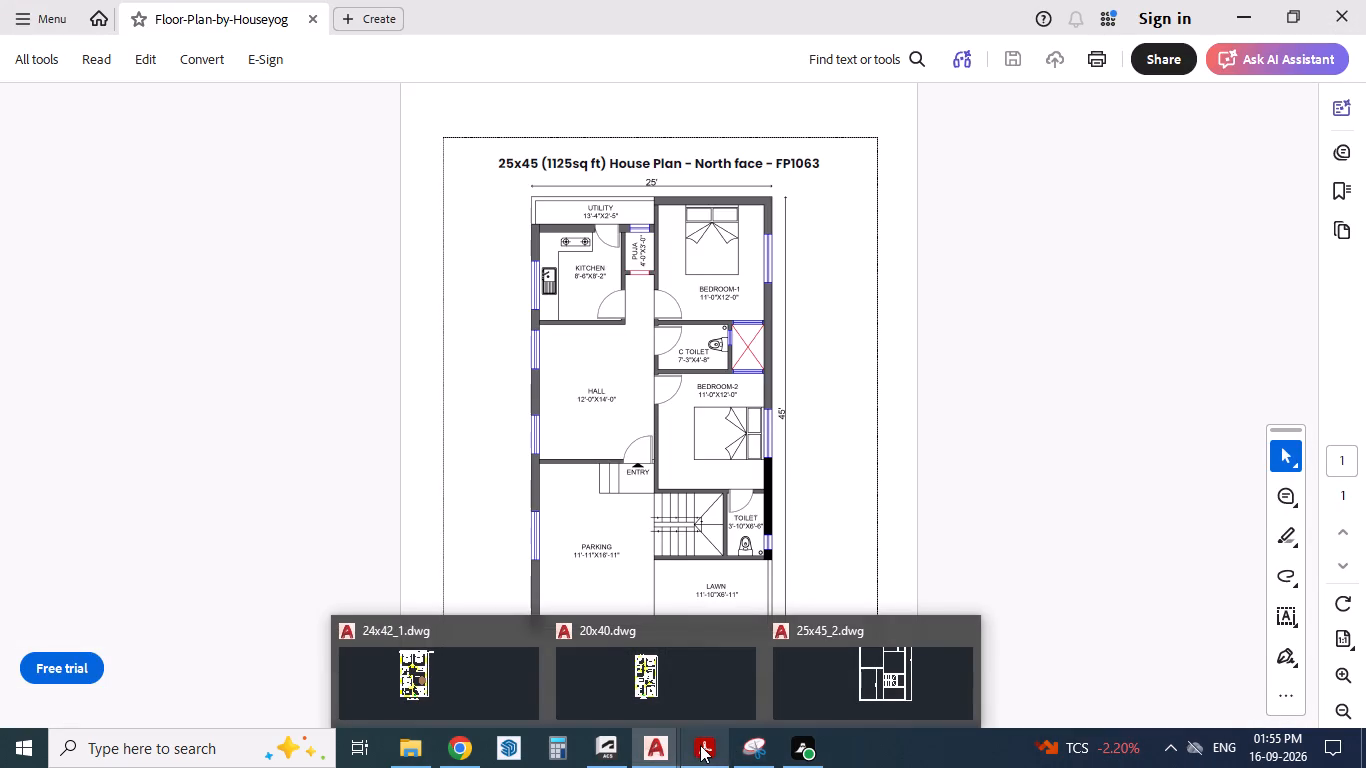
{"action": "left_click", "coordinate": [700, 745]}
{"action": "left_click", "coordinate": [669, 746]}
{"action": "left_click", "coordinate": [803, 685]}
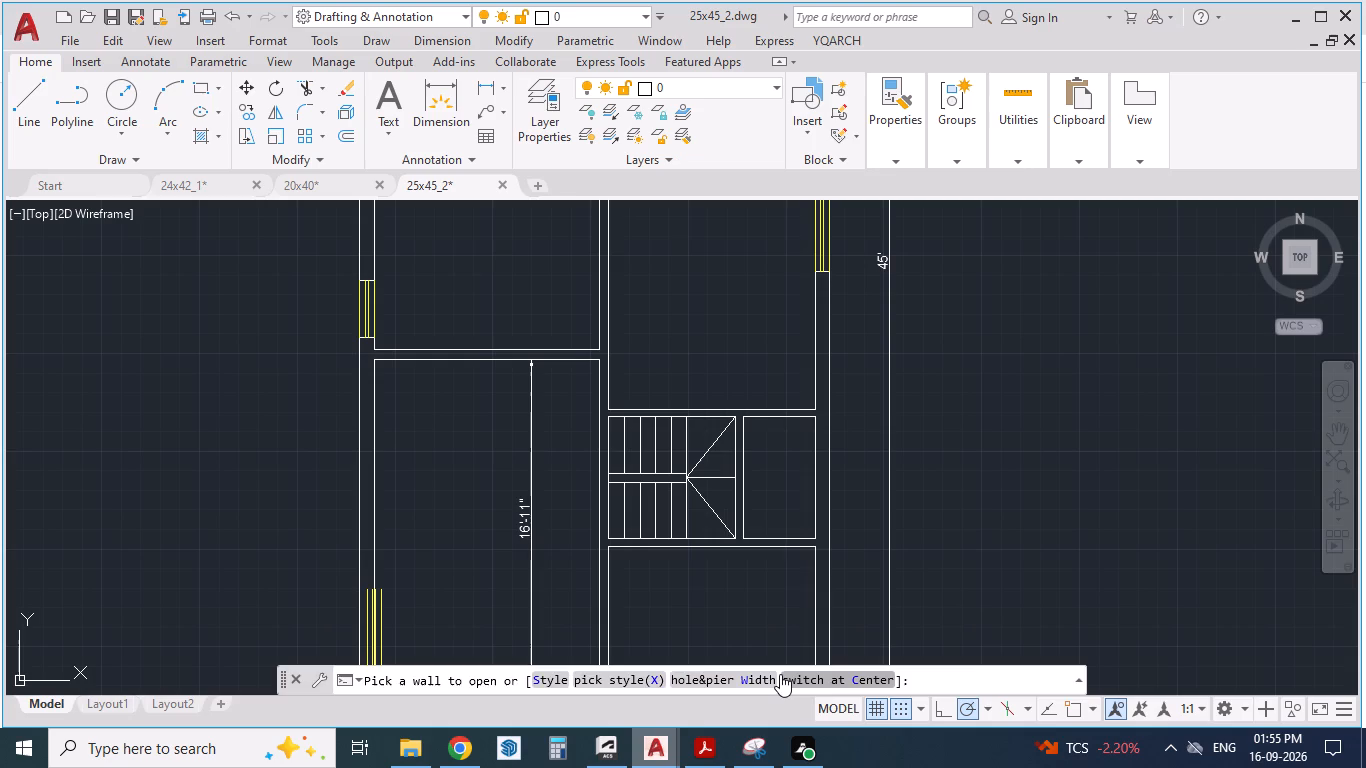
Set the window hole width to 24 and open a window near the lower end of the toilet's right outer wall.
{"action": "left_click", "coordinate": [699, 686]}
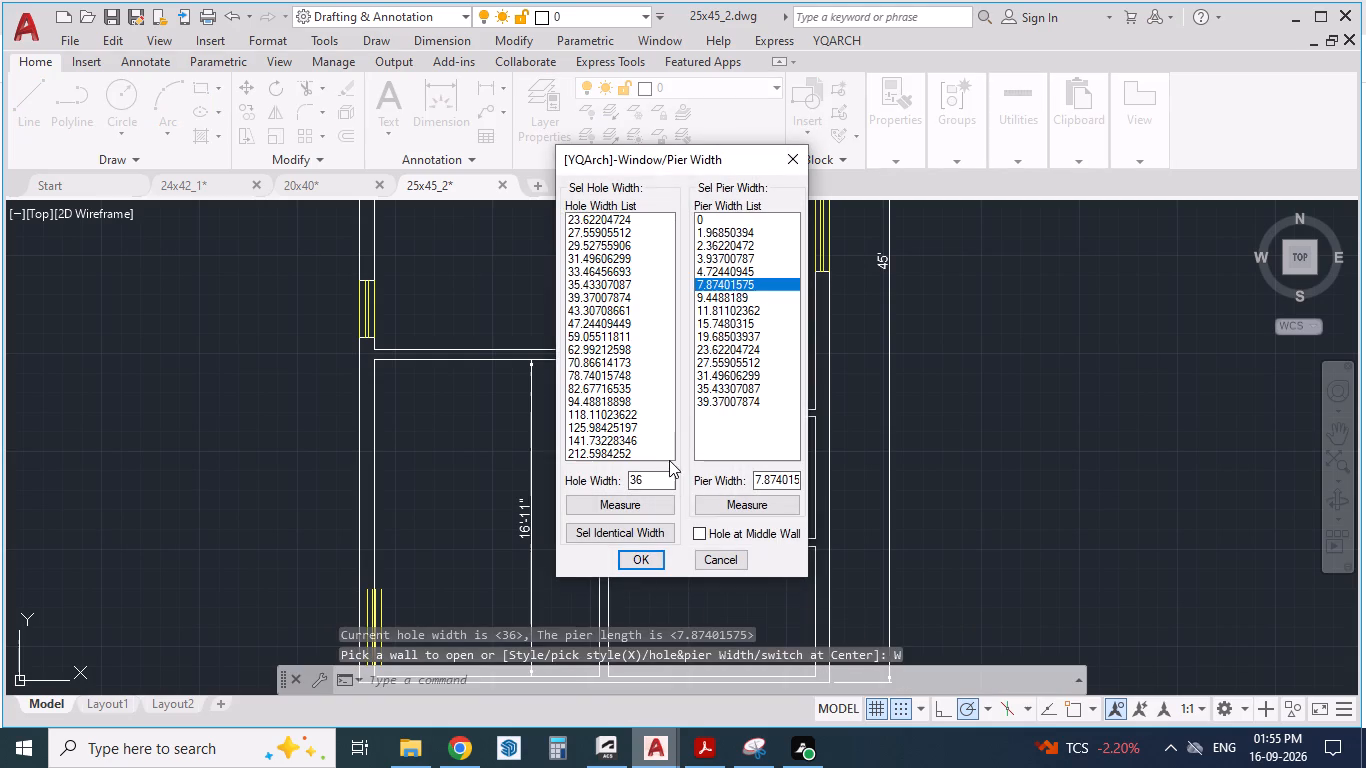
{"action": "left_click_drag", "start_coordinate": [655, 480], "coordinate": [577, 475]}
{"action": "type", "text": "24"}
{"action": "left_click", "coordinate": [646, 559]}
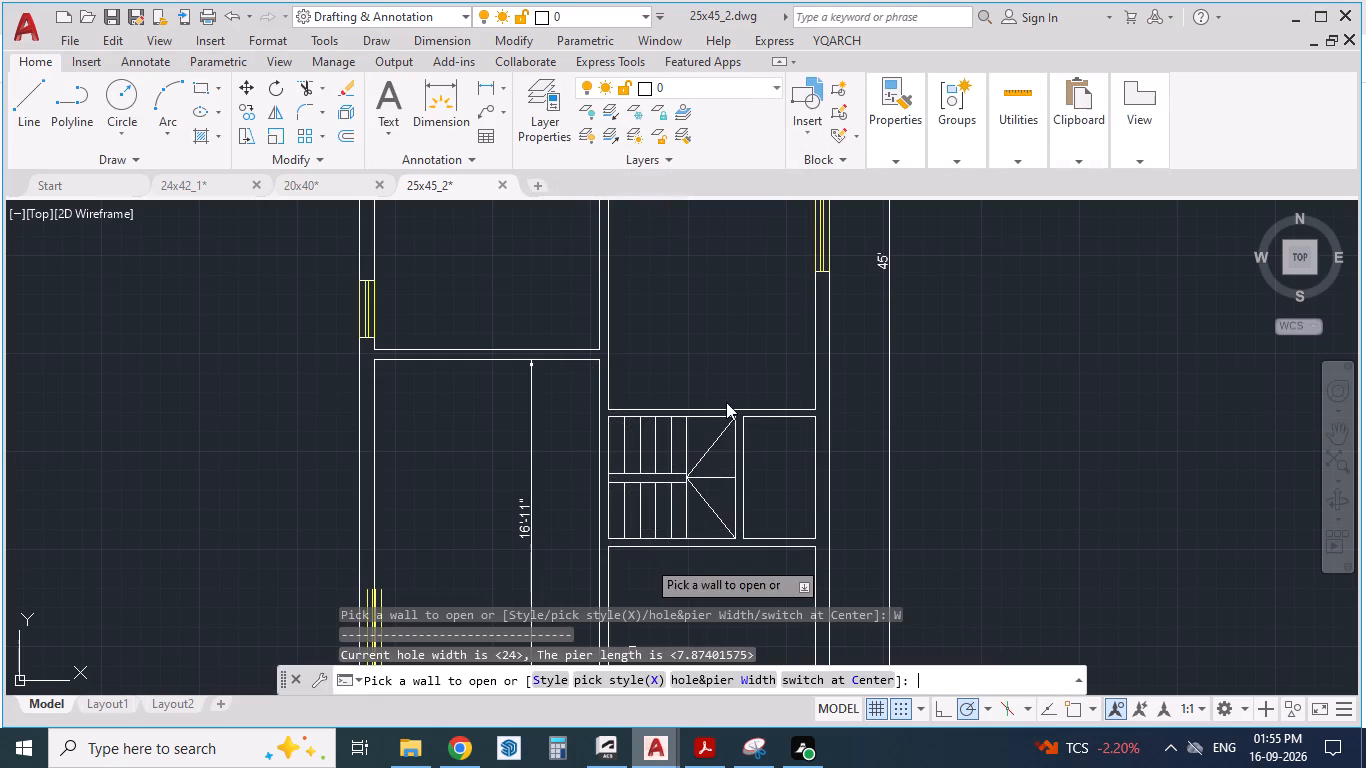
{"action": "left_click", "coordinate": [816, 496]}
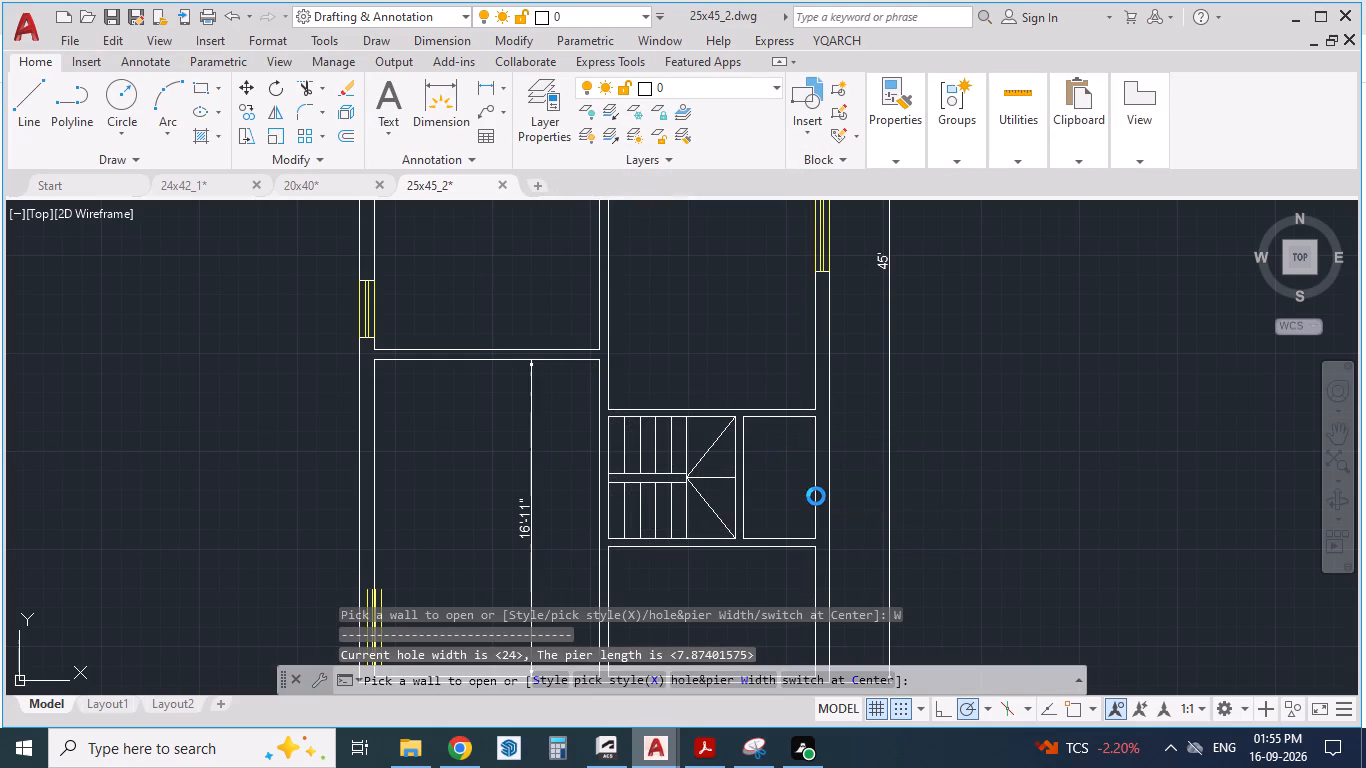
{"action": "scroll", "coordinate": [896, 386], "scroll_direction": "down", "scroll_amount": 1}
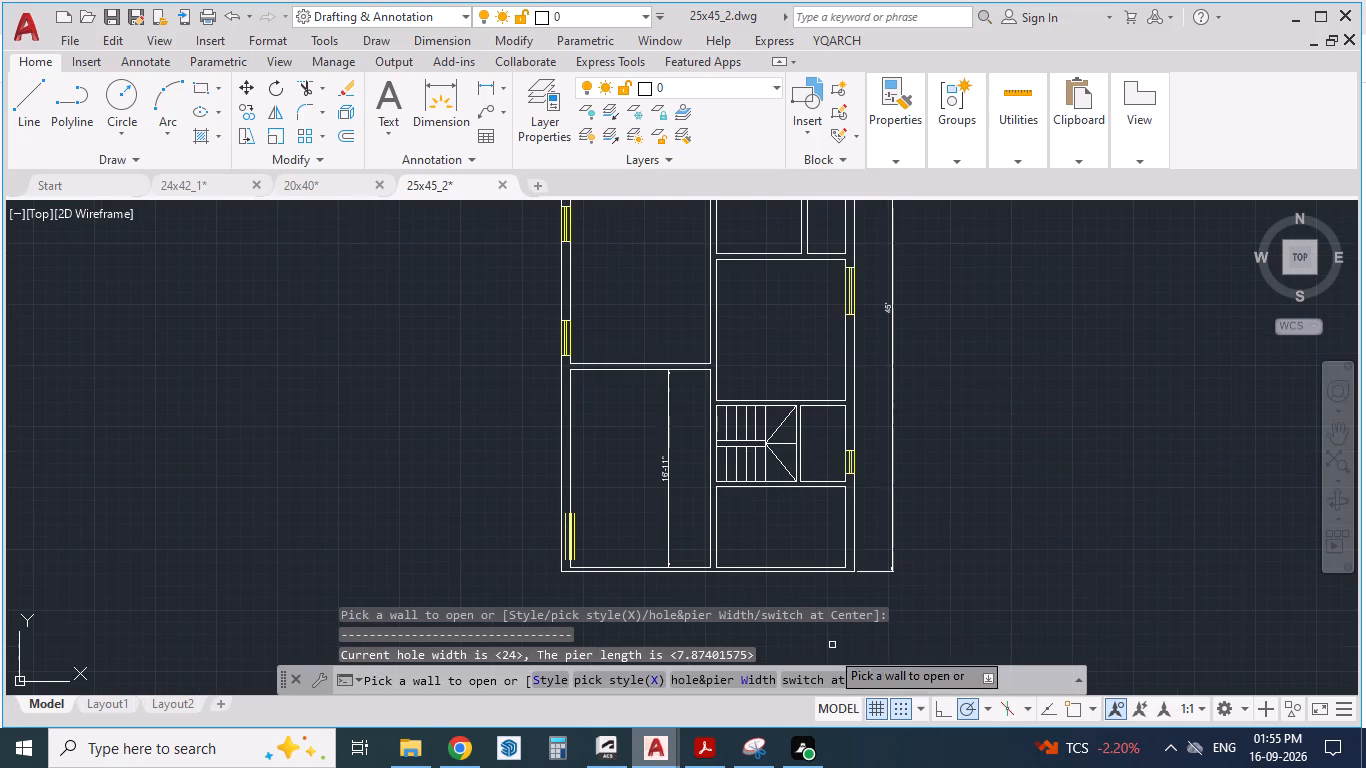
{"action": "scroll", "coordinate": [606, 552], "scroll_direction": "up", "scroll_amount": 2}
{"action": "key", "text": "Escape"}
{"action": "key", "text": "Escape"}
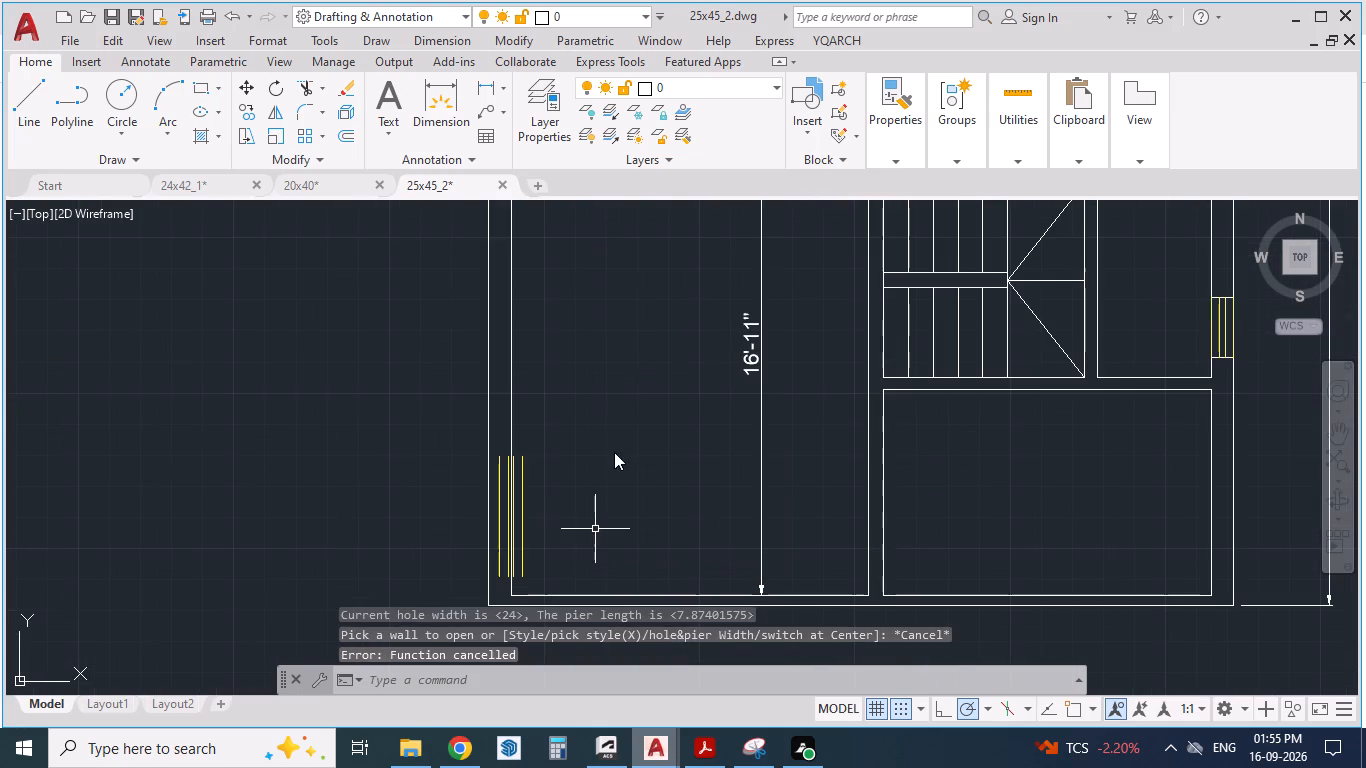
Move the existing parking window up along the left outer wall to about mid-height of the parking area, following the reference plan.
{"action": "scroll", "coordinate": [617, 447], "scroll_direction": "down", "scroll_amount": 2}
{"action": "scroll", "coordinate": [579, 519], "scroll_direction": "up", "scroll_amount": 1}
{"action": "left_click", "coordinate": [574, 469]}
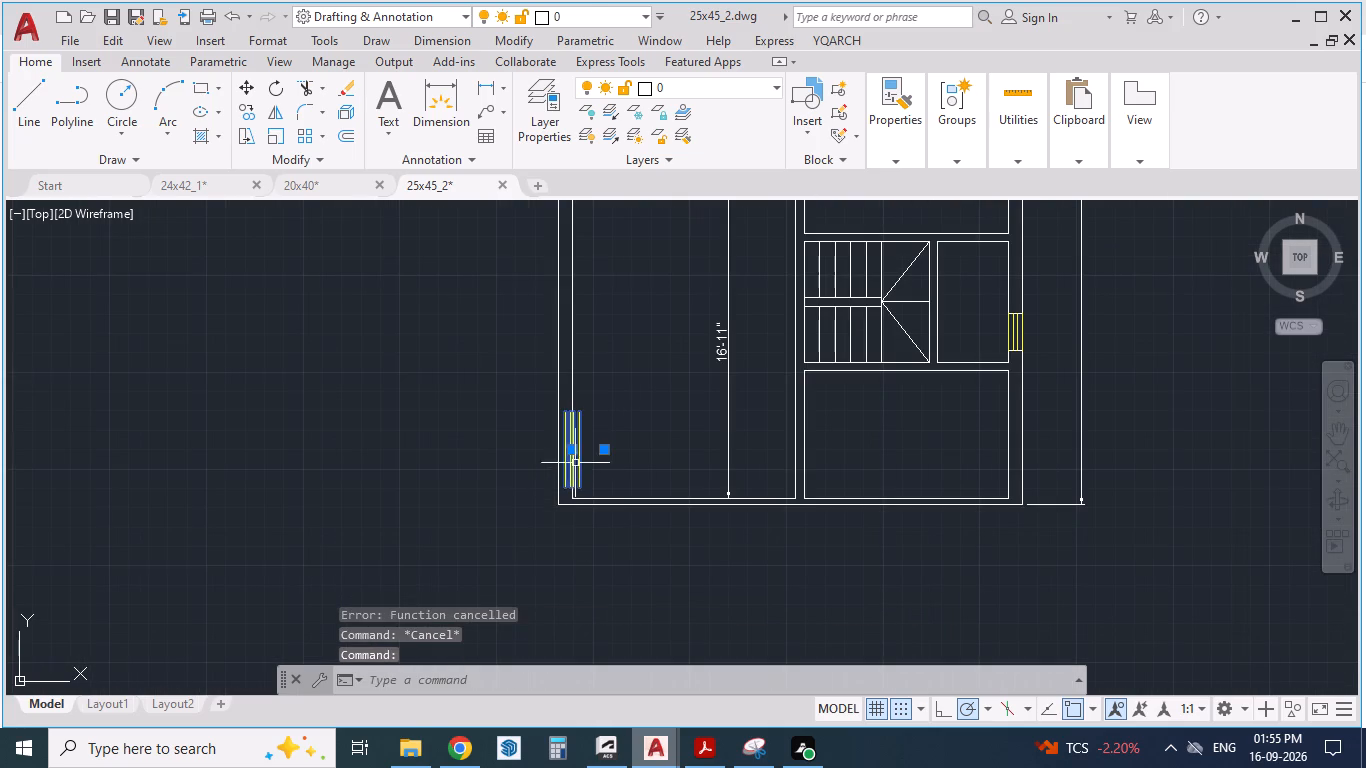
{"action": "key", "text": "m"}
{"action": "key", "text": "Return"}
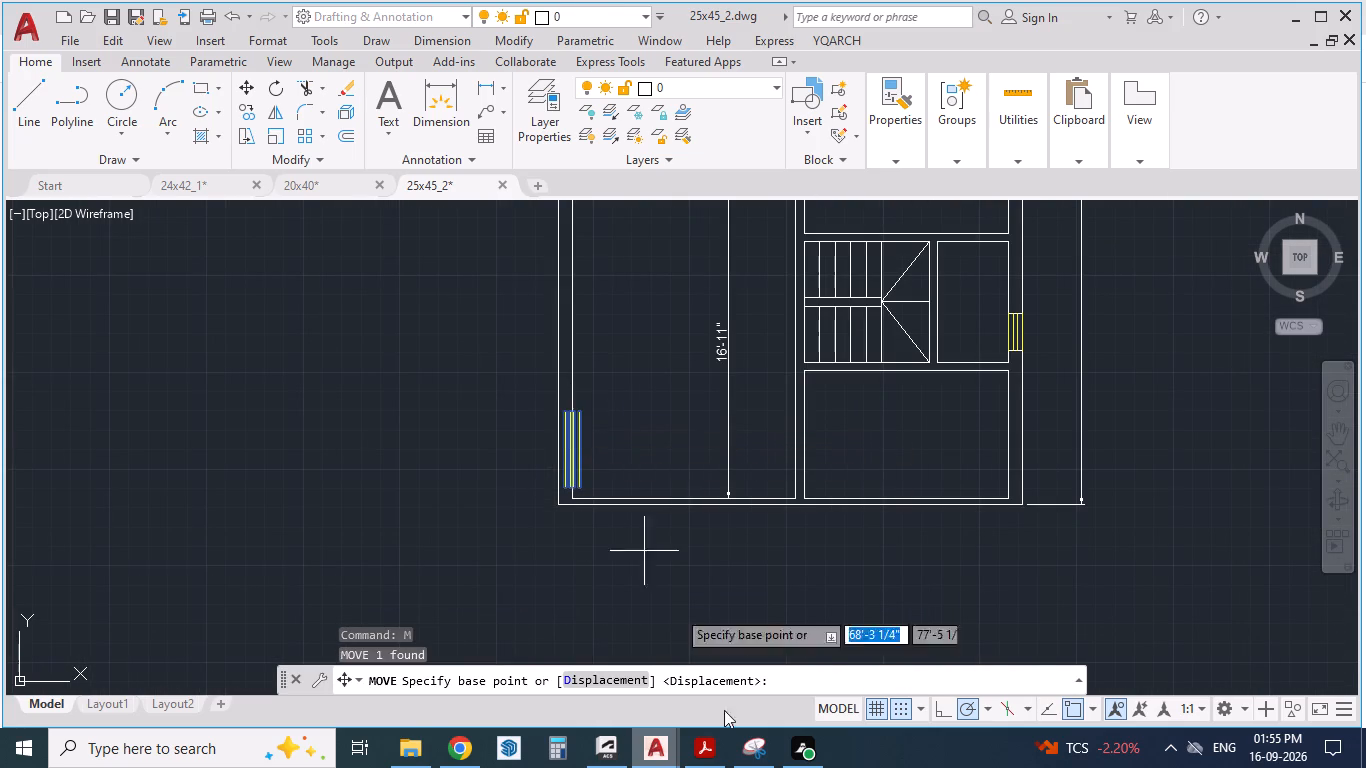
{"action": "left_click", "coordinate": [701, 753]}
{"action": "left_click", "coordinate": [700, 753]}
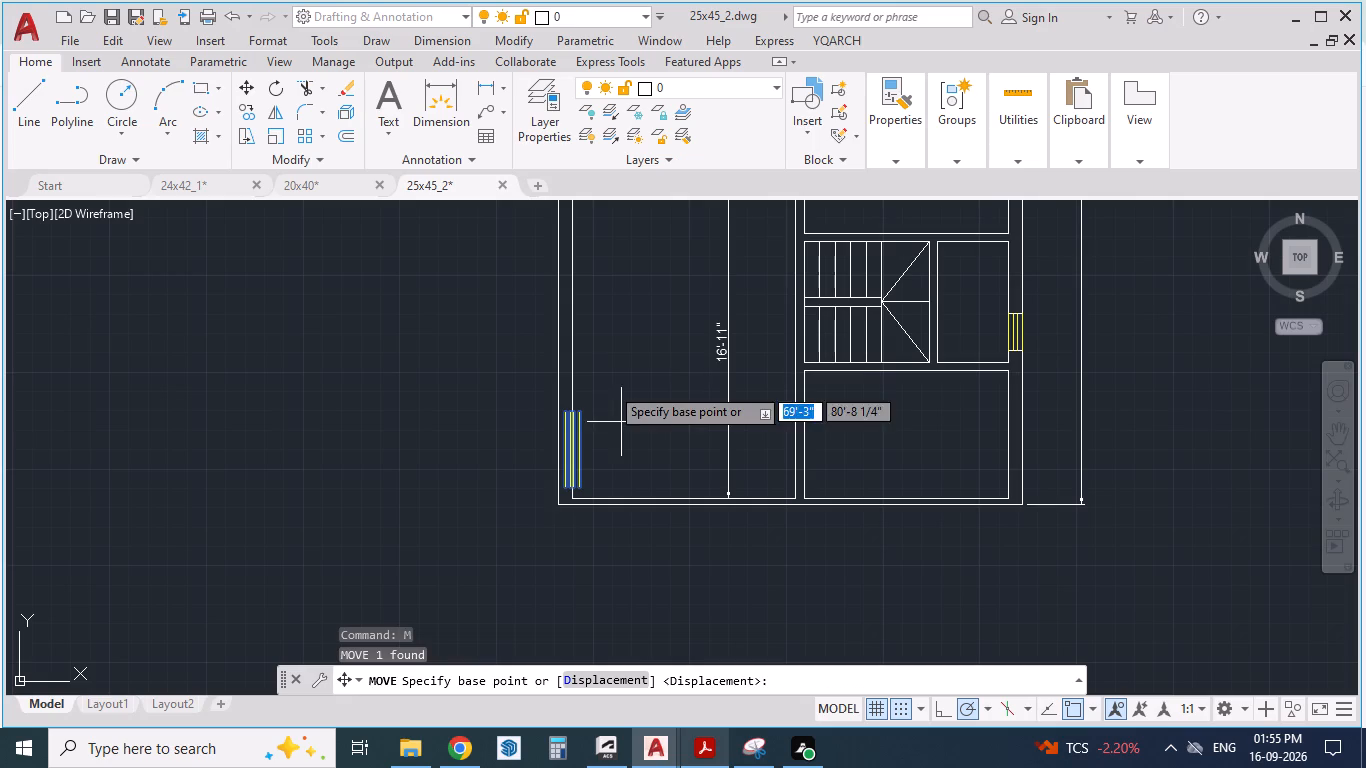
{"action": "scroll", "coordinate": [571, 368], "scroll_direction": "up", "scroll_amount": 1}
{"action": "scroll", "coordinate": [564, 425], "scroll_direction": "down", "scroll_amount": 3}
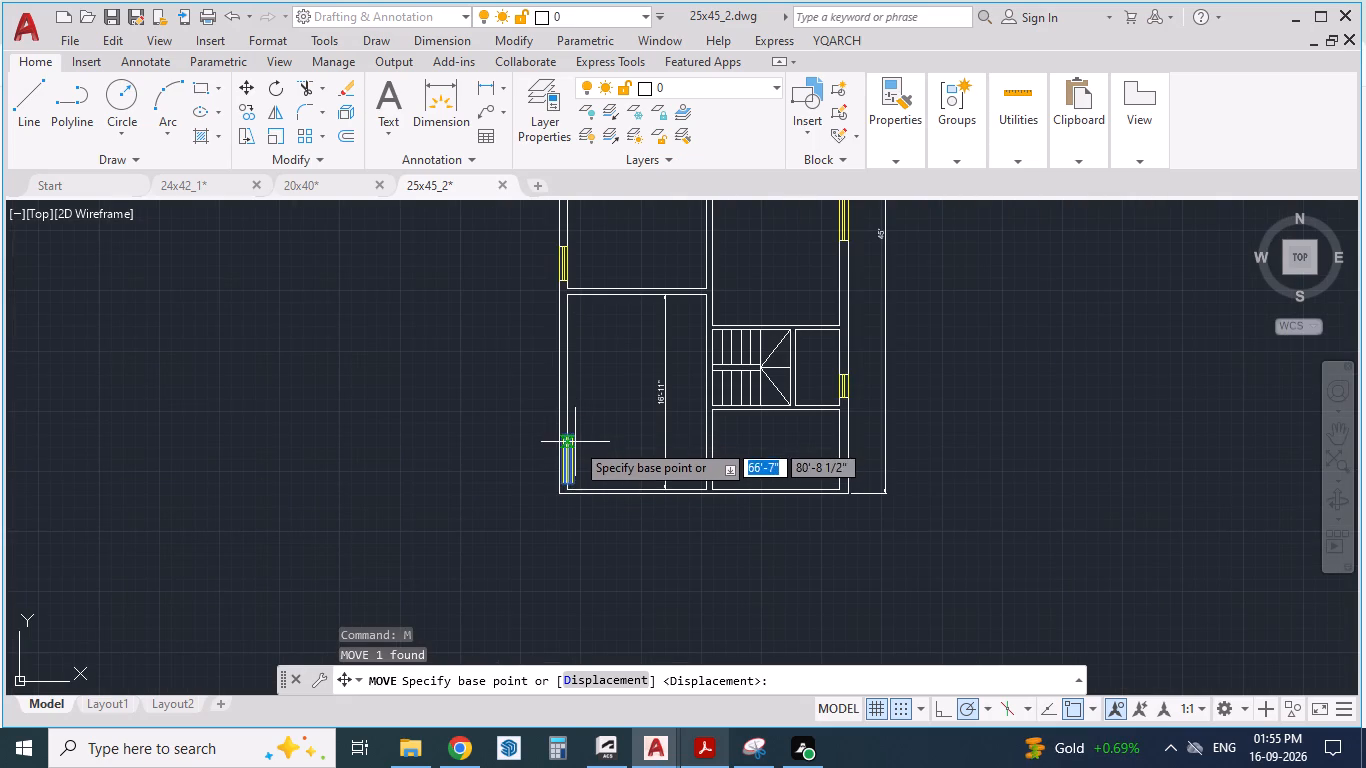
{"action": "scroll", "coordinate": [575, 442], "scroll_direction": "up", "scroll_amount": 3}
{"action": "left_click_drag", "start_coordinate": [555, 432], "coordinate": [531, 291]}
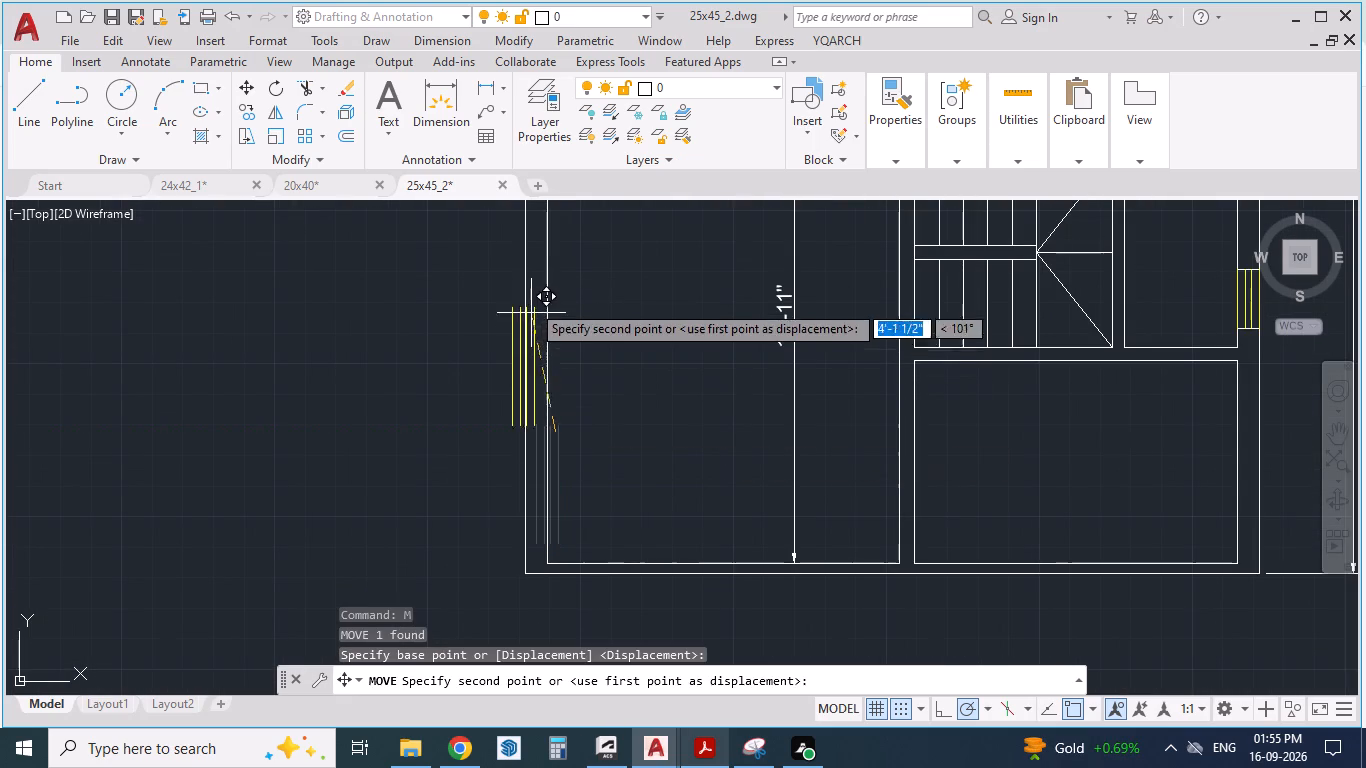
{"action": "left_click_drag", "start_coordinate": [531, 291], "coordinate": [544, 252]}
{"action": "left_click", "coordinate": [544, 252]}
Move the parking window again so its outer lines coincide with the two faces of the left outer wall.
{"action": "scroll", "coordinate": [620, 416], "scroll_direction": "down", "scroll_amount": 3}
{"action": "scroll", "coordinate": [615, 398], "scroll_direction": "up", "scroll_amount": 4}
{"action": "scroll", "coordinate": [505, 465], "scroll_direction": "up", "scroll_amount": 2}
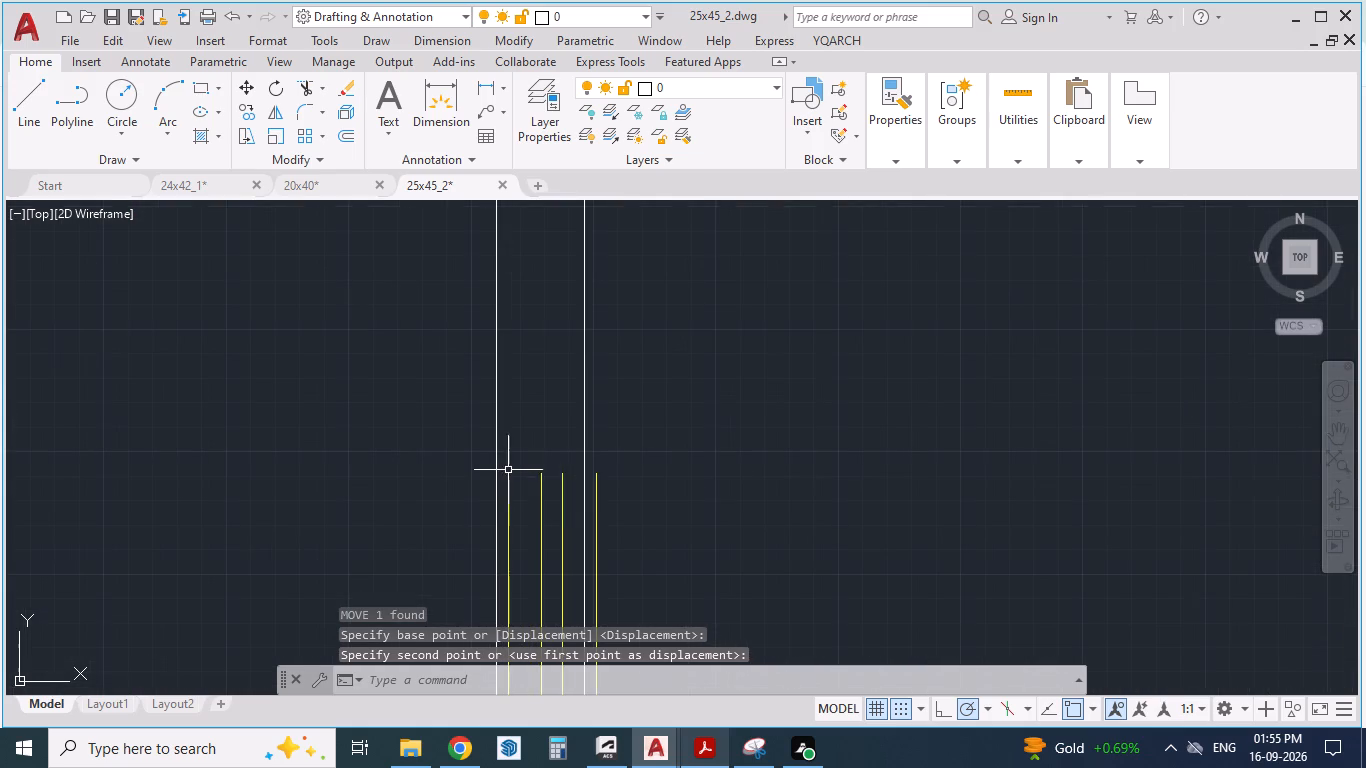
{"action": "left_click", "coordinate": [513, 468]}
{"action": "left_click", "coordinate": [508, 497]}
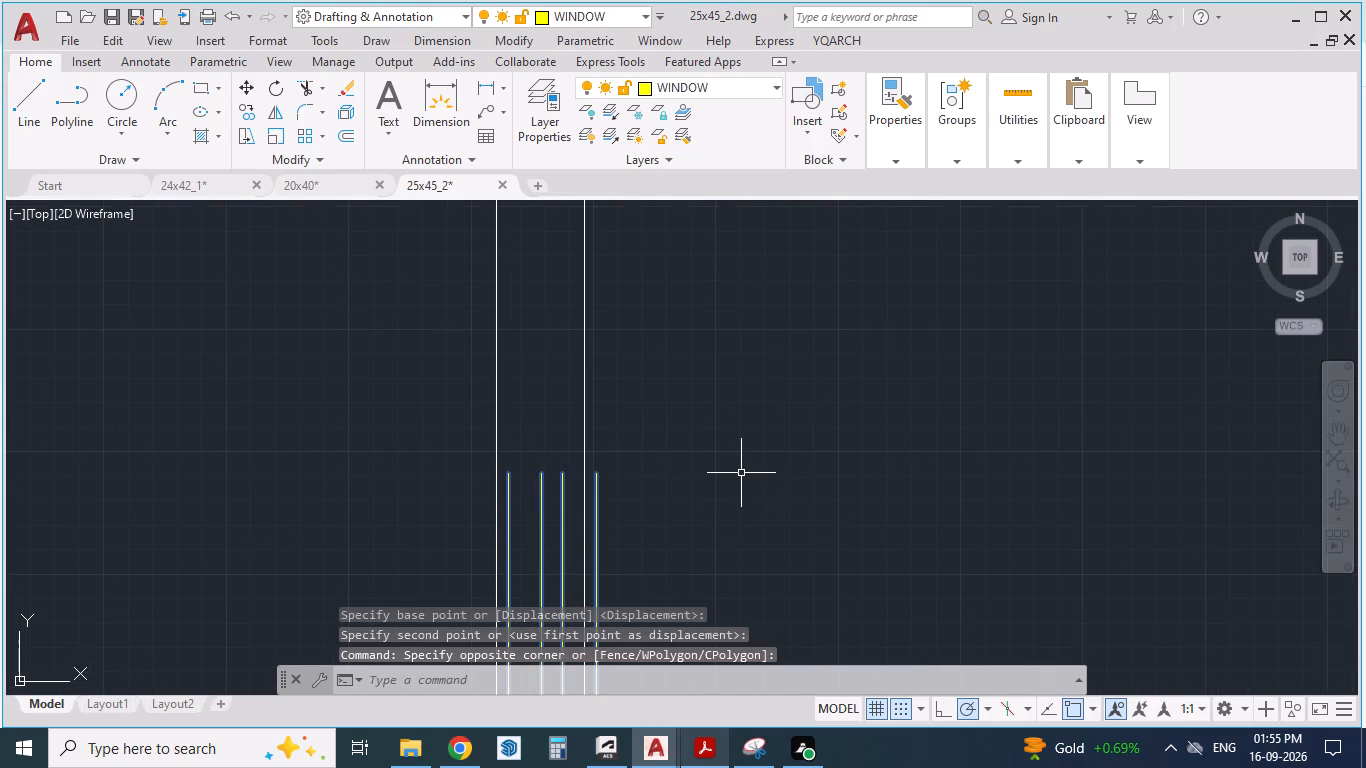
{"action": "key", "text": "m"}
{"action": "key", "text": "Return"}
{"action": "scroll", "coordinate": [777, 427], "scroll_direction": "down", "scroll_amount": 1}
{"action": "scroll", "coordinate": [632, 474], "scroll_direction": "up", "scroll_amount": 2}
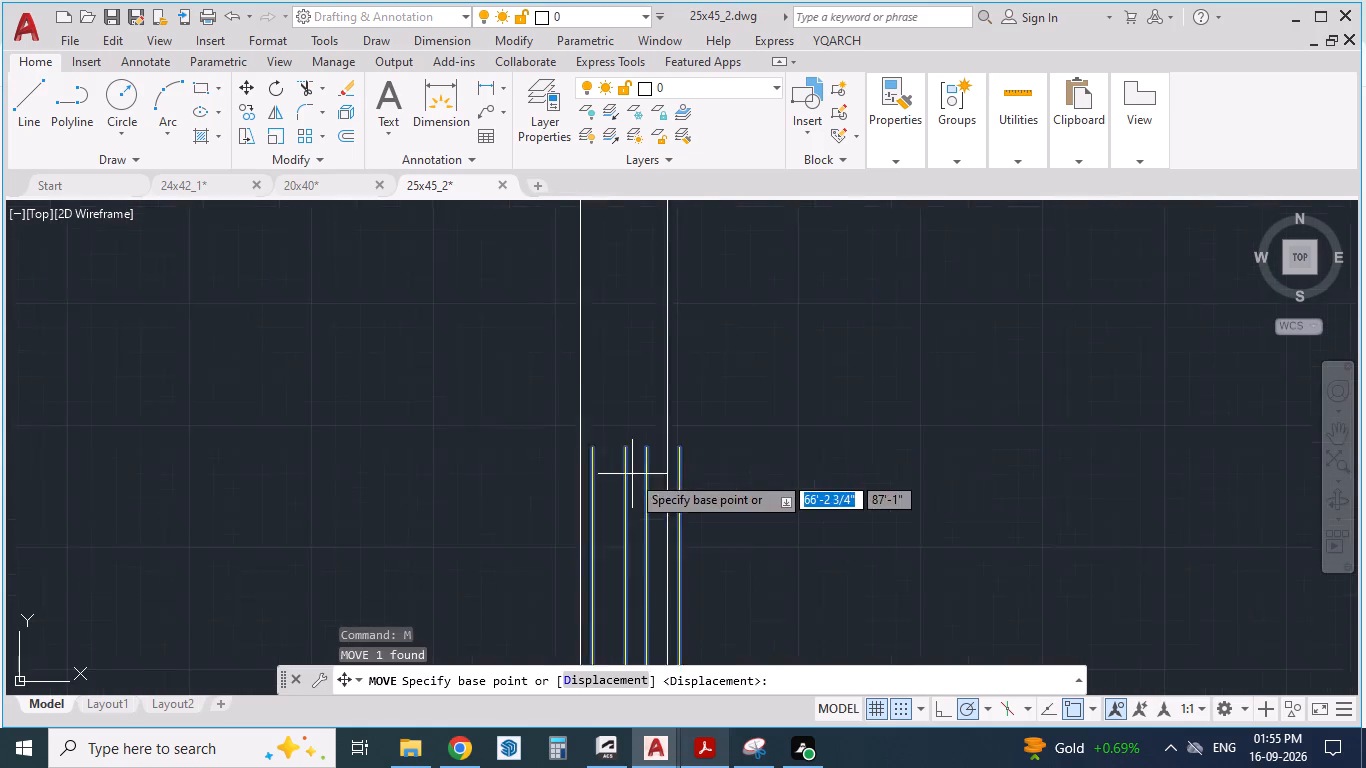
{"action": "left_click_drag", "start_coordinate": [565, 440], "coordinate": [554, 434]}
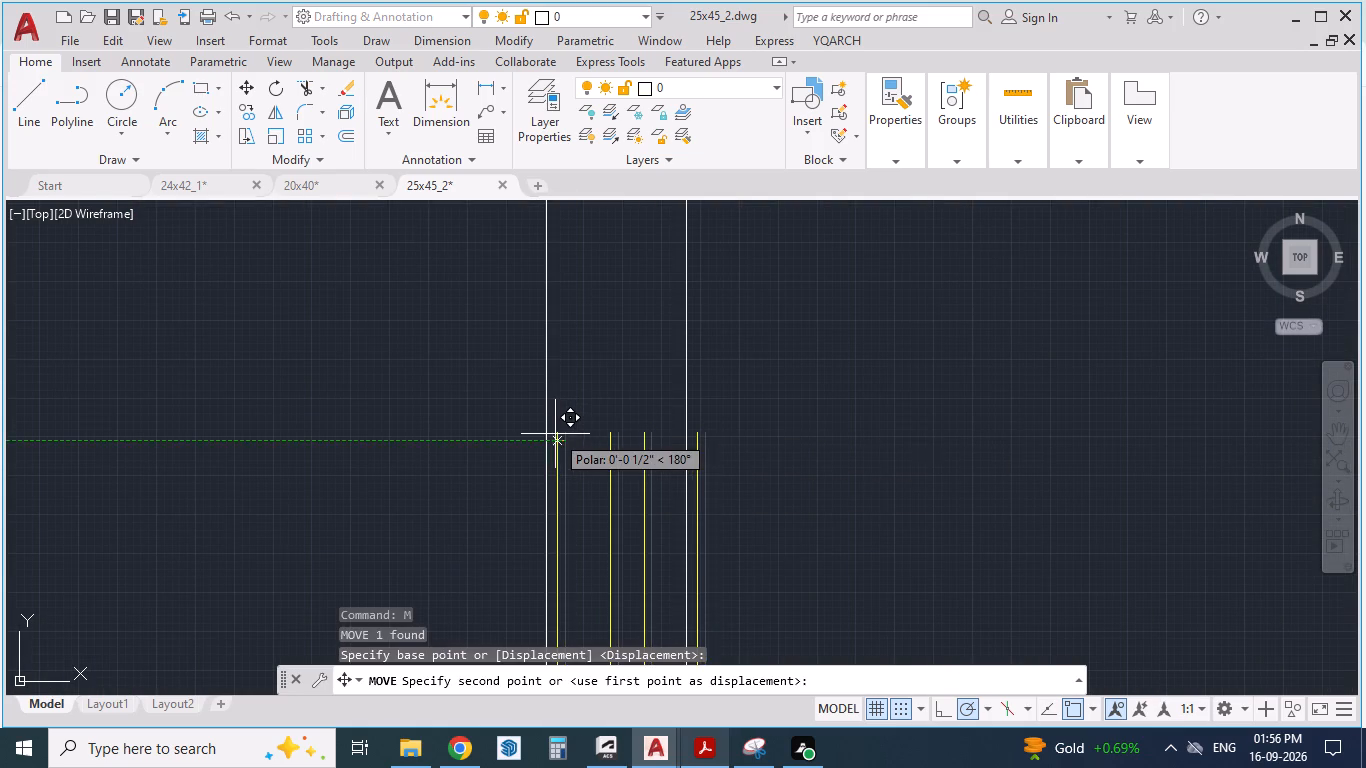
{"action": "left_click_drag", "start_coordinate": [554, 434], "coordinate": [546, 428]}
{"action": "left_click", "coordinate": [546, 428]}
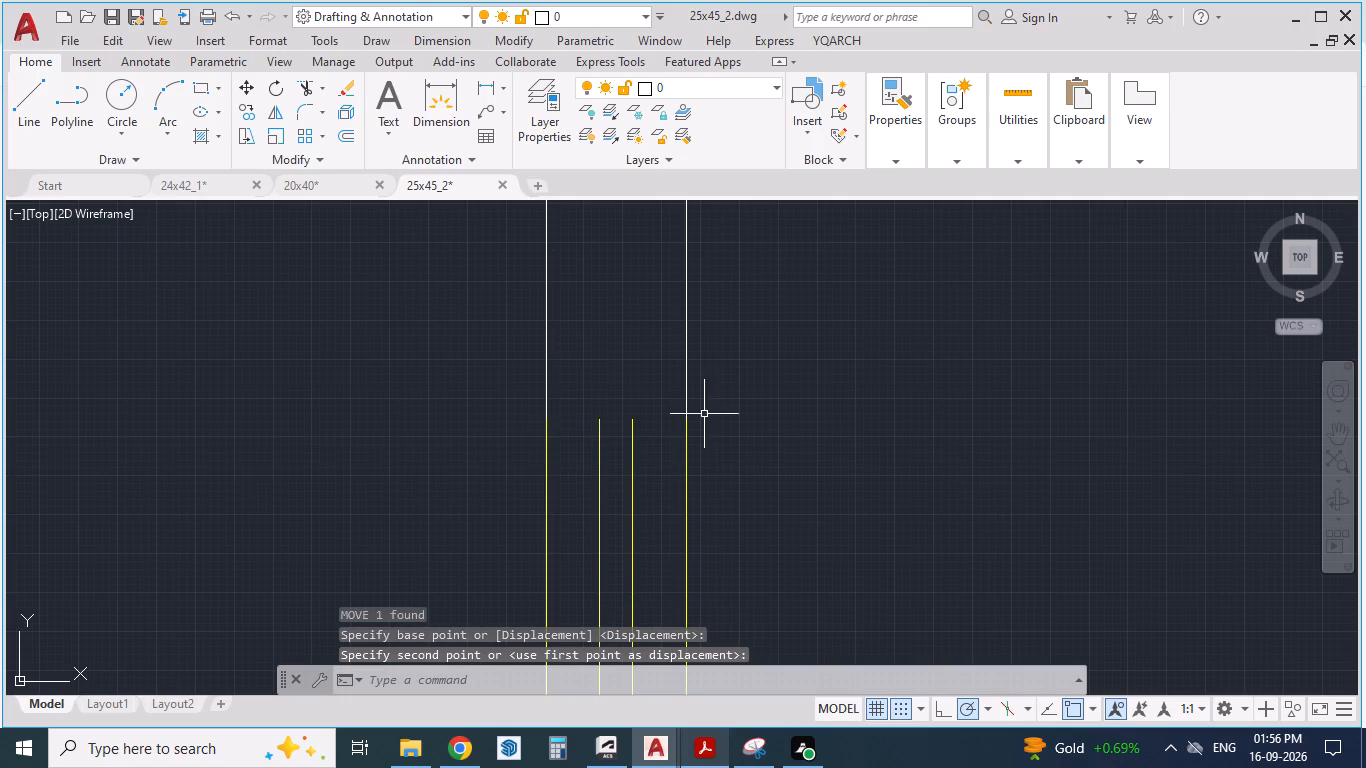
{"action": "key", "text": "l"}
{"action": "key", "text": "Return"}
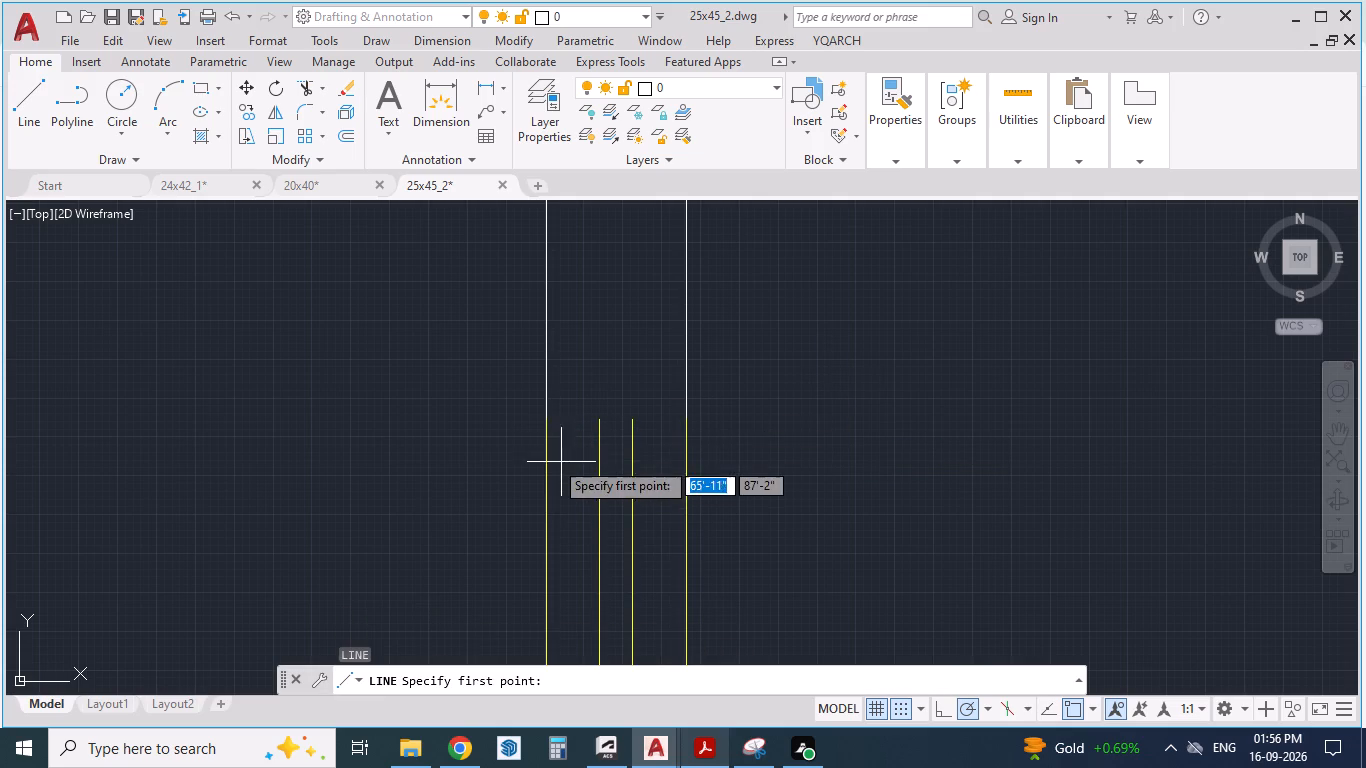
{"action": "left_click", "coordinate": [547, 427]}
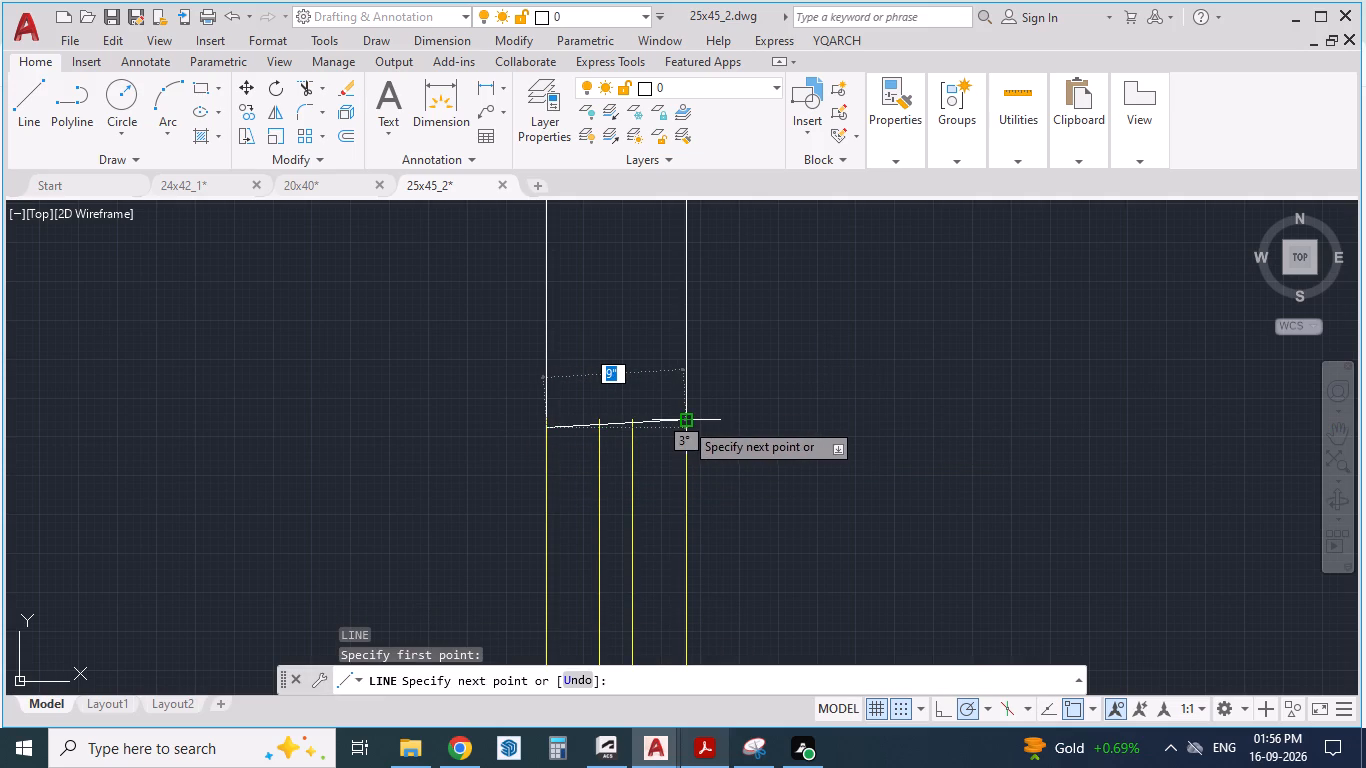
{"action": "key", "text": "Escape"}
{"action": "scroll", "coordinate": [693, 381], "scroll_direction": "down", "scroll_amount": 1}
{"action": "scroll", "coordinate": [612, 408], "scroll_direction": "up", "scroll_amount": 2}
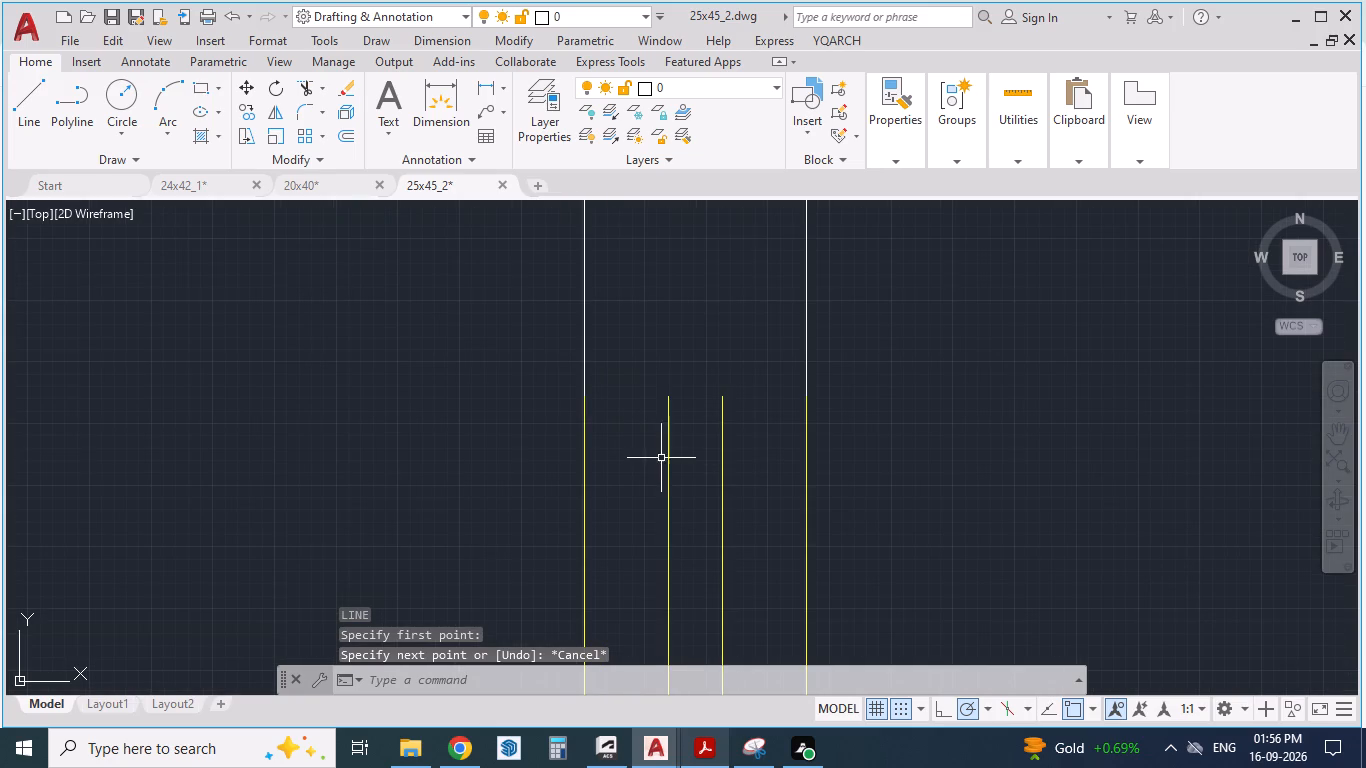
Draw a 9" closing line across the left outer wall at the parking window's upper end.
{"action": "key", "text": "l"}
{"action": "key", "text": "Return"}
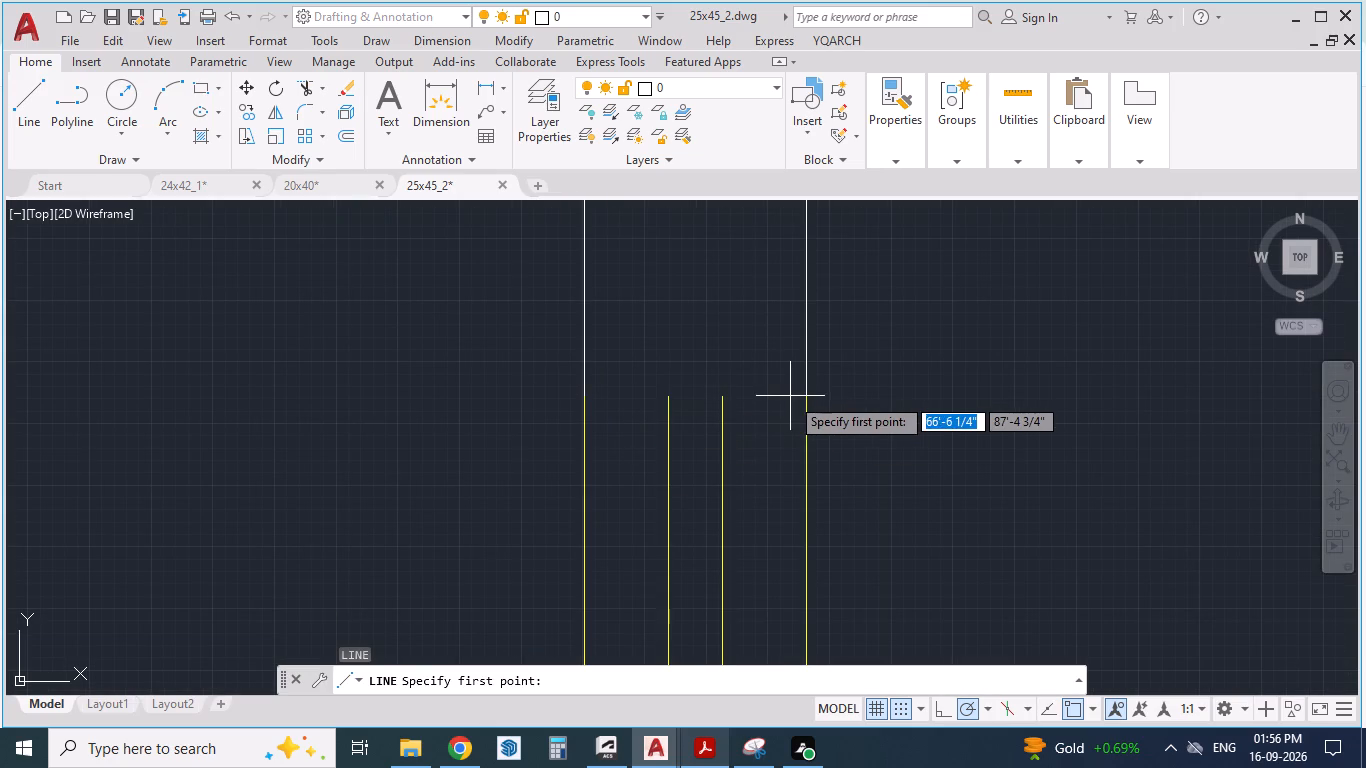
{"action": "left_click", "coordinate": [807, 395]}
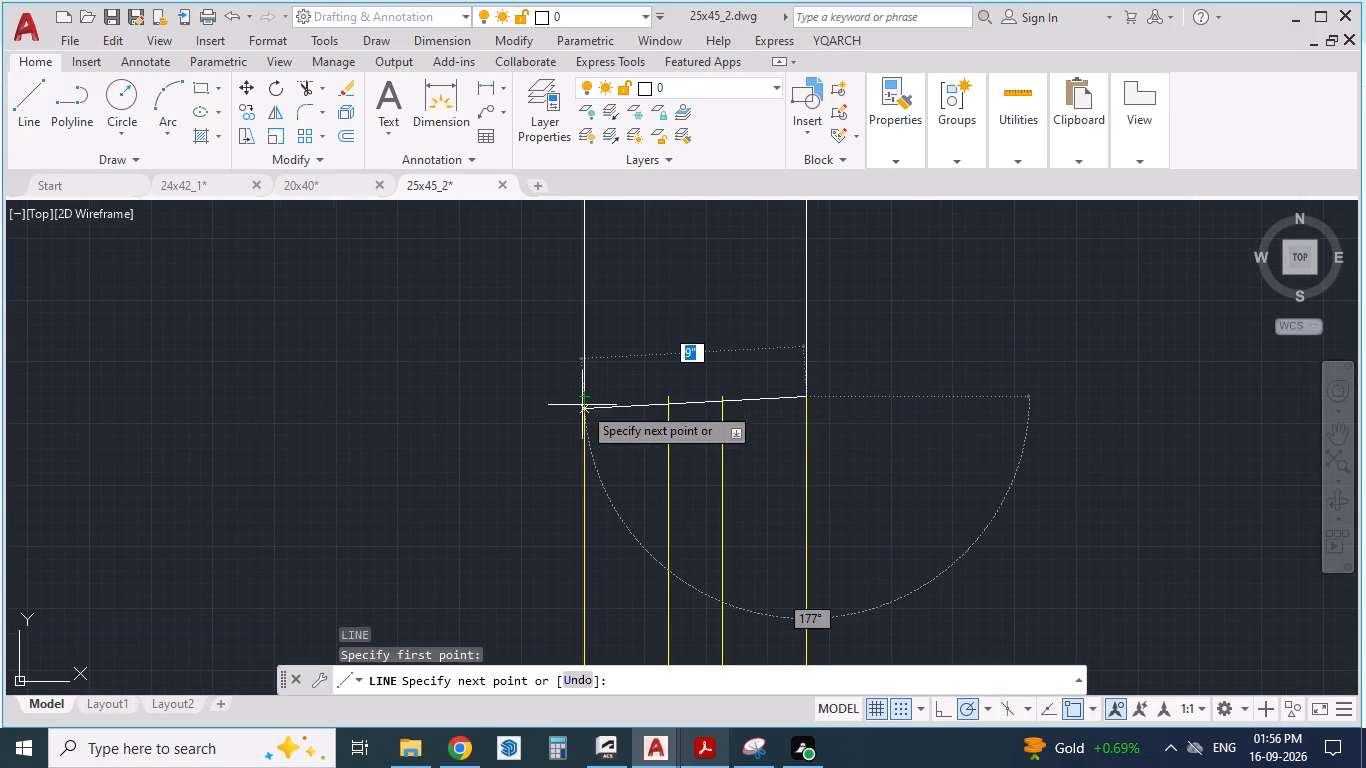
{"action": "left_click", "coordinate": [580, 397]}
{"action": "key", "text": "Return"}
Draw a closing line across the left outer wall at the parking window's lower end, from inner to outer face.
{"action": "scroll", "coordinate": [759, 271], "scroll_direction": "down", "scroll_amount": 4}
{"action": "scroll", "coordinate": [723, 344], "scroll_direction": "down", "scroll_amount": 1}
{"action": "scroll", "coordinate": [726, 554], "scroll_direction": "up", "scroll_amount": 2}
{"action": "key", "text": "l"}
{"action": "key", "text": "Return"}
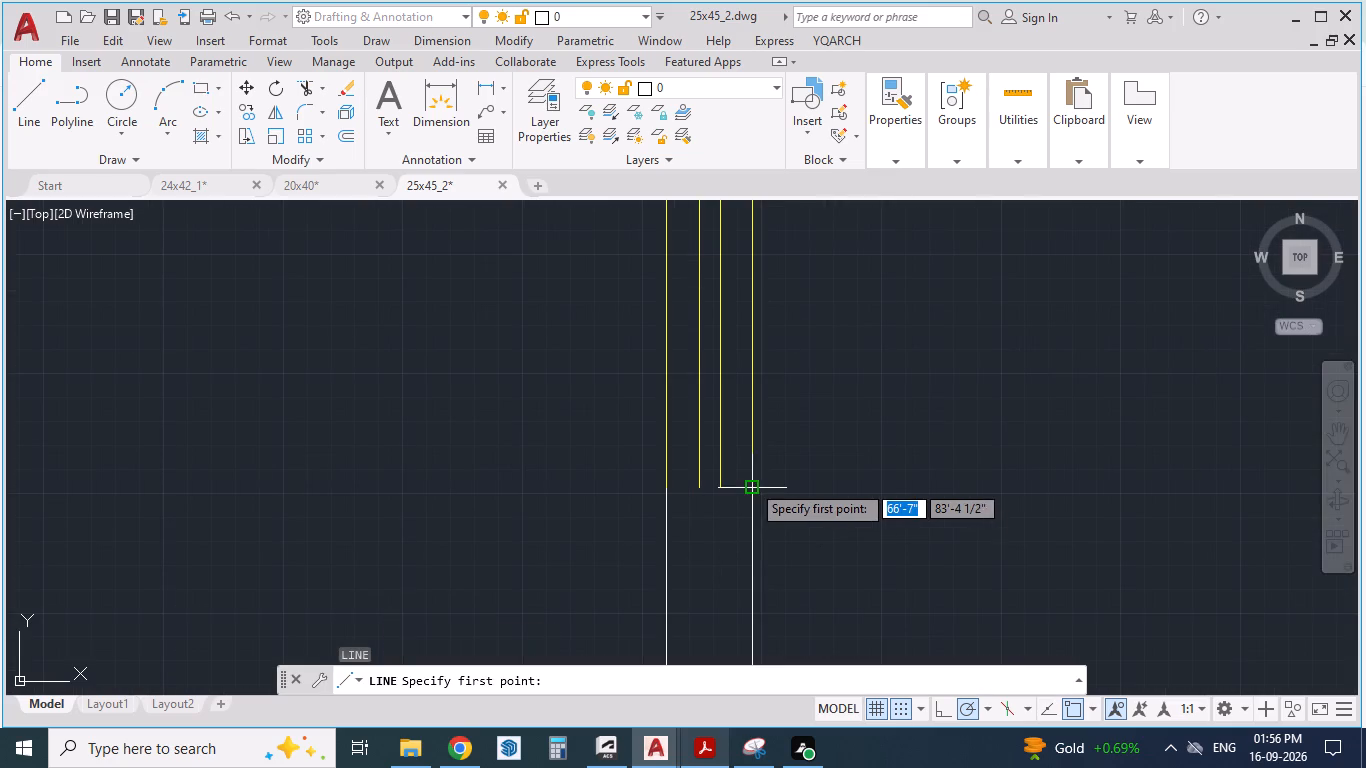
{"action": "scroll", "coordinate": [751, 483], "scroll_direction": "up", "scroll_amount": 1}
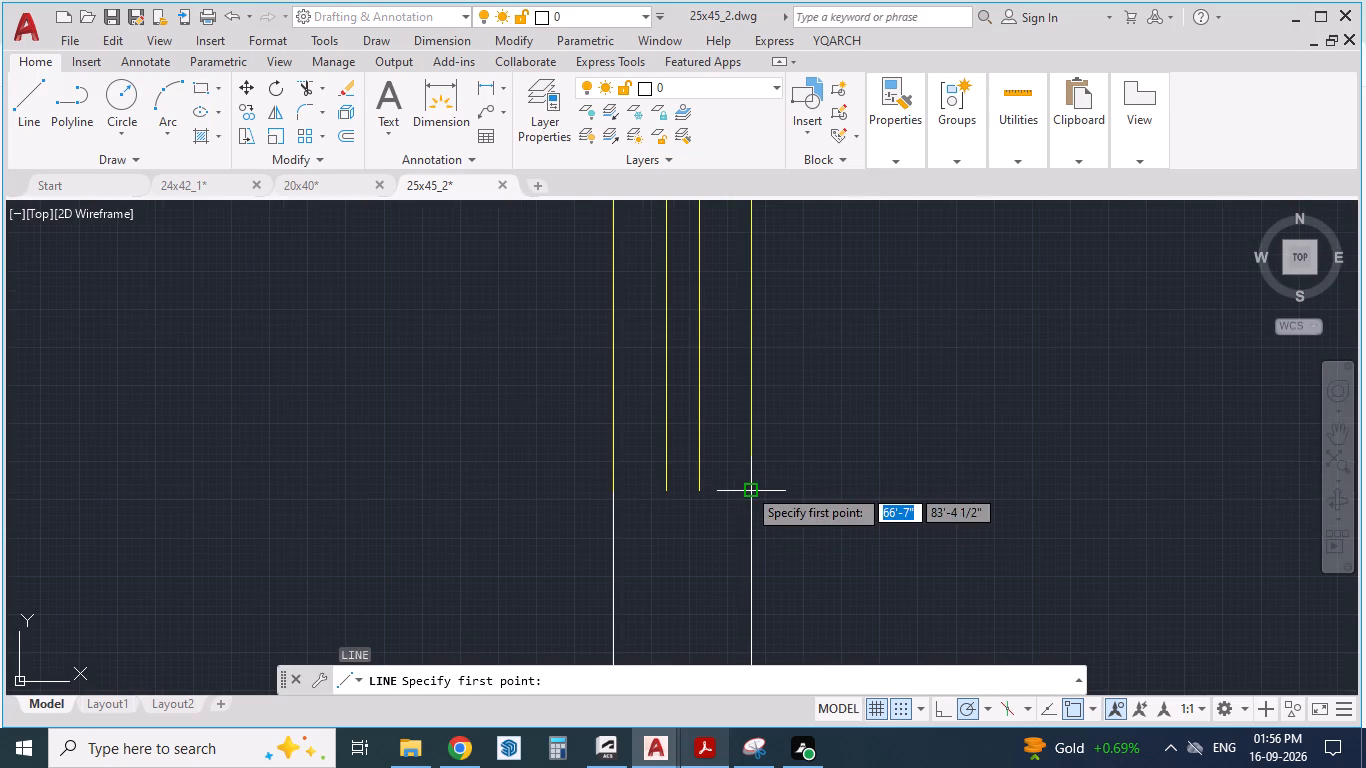
{"action": "left_click", "coordinate": [747, 490]}
{"action": "left_click", "coordinate": [614, 490]}
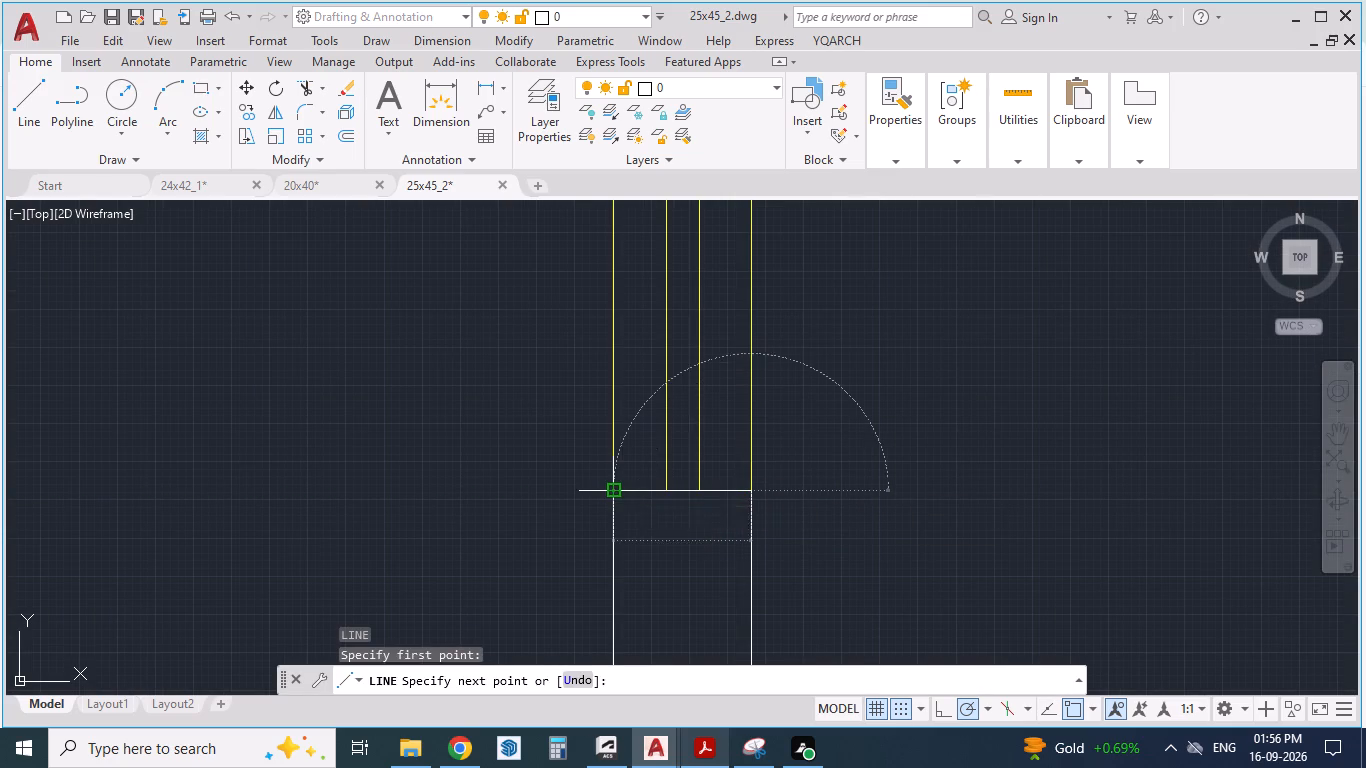
{"action": "key", "text": "Return"}
Compare the window positions in the drawn plan with the ground floor plan in the reference PDF.
{"action": "scroll", "coordinate": [616, 475], "scroll_direction": "down", "scroll_amount": 5}
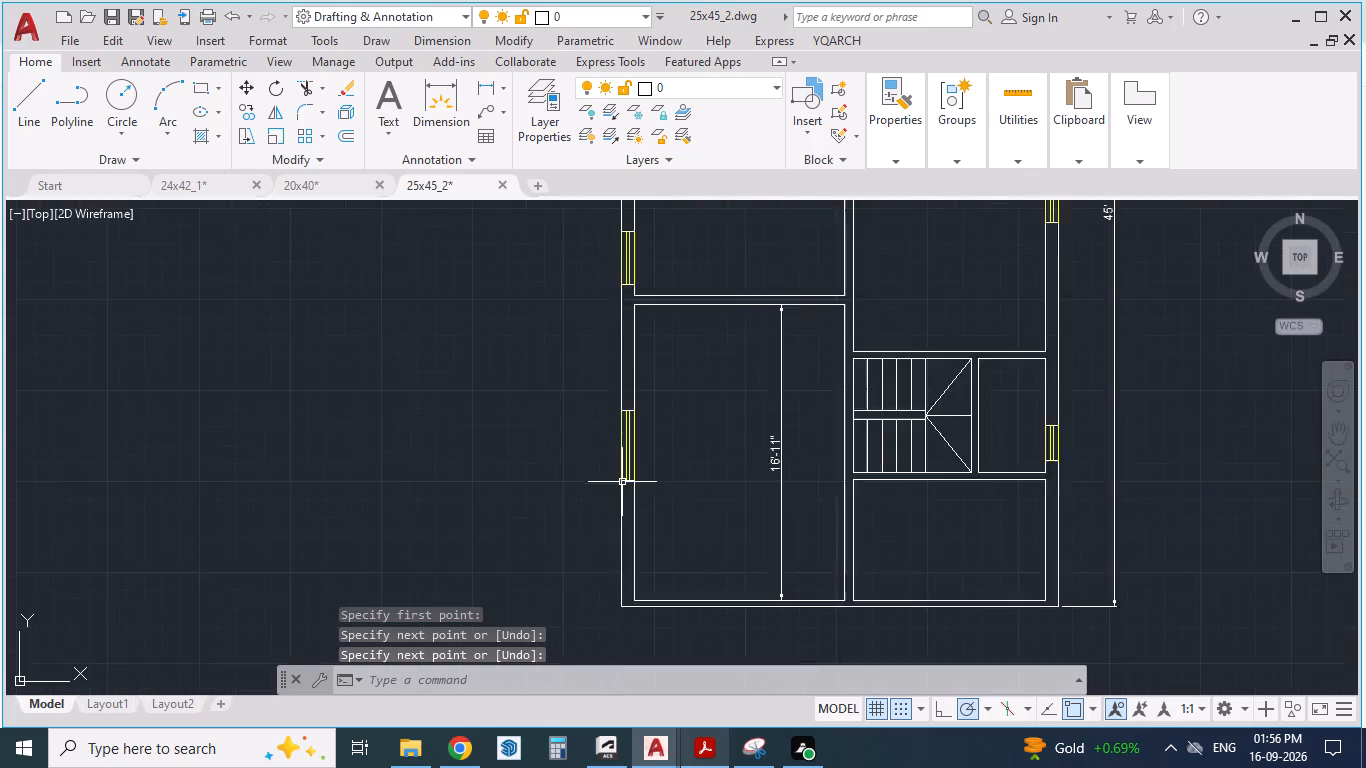
{"action": "scroll", "coordinate": [623, 483], "scroll_direction": "down", "scroll_amount": 1}
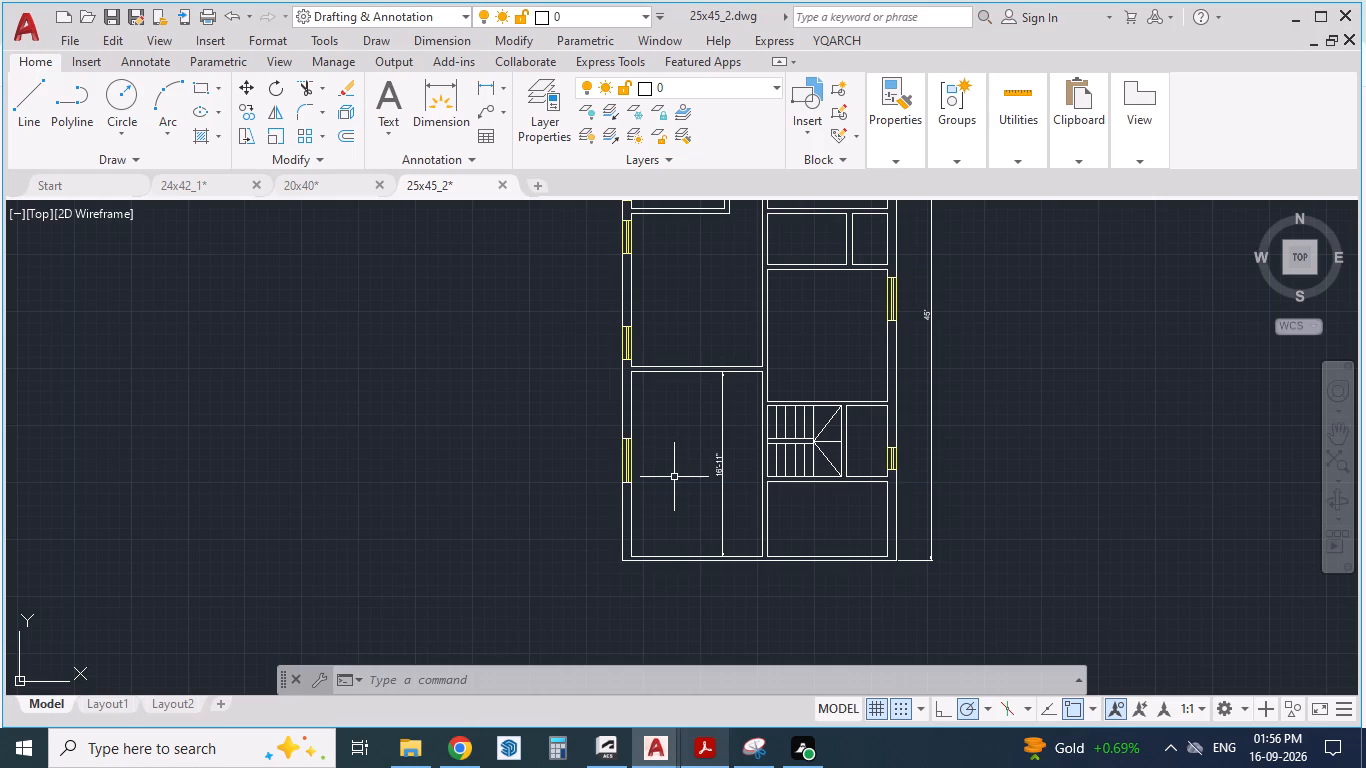
{"action": "left_click", "coordinate": [710, 745]}
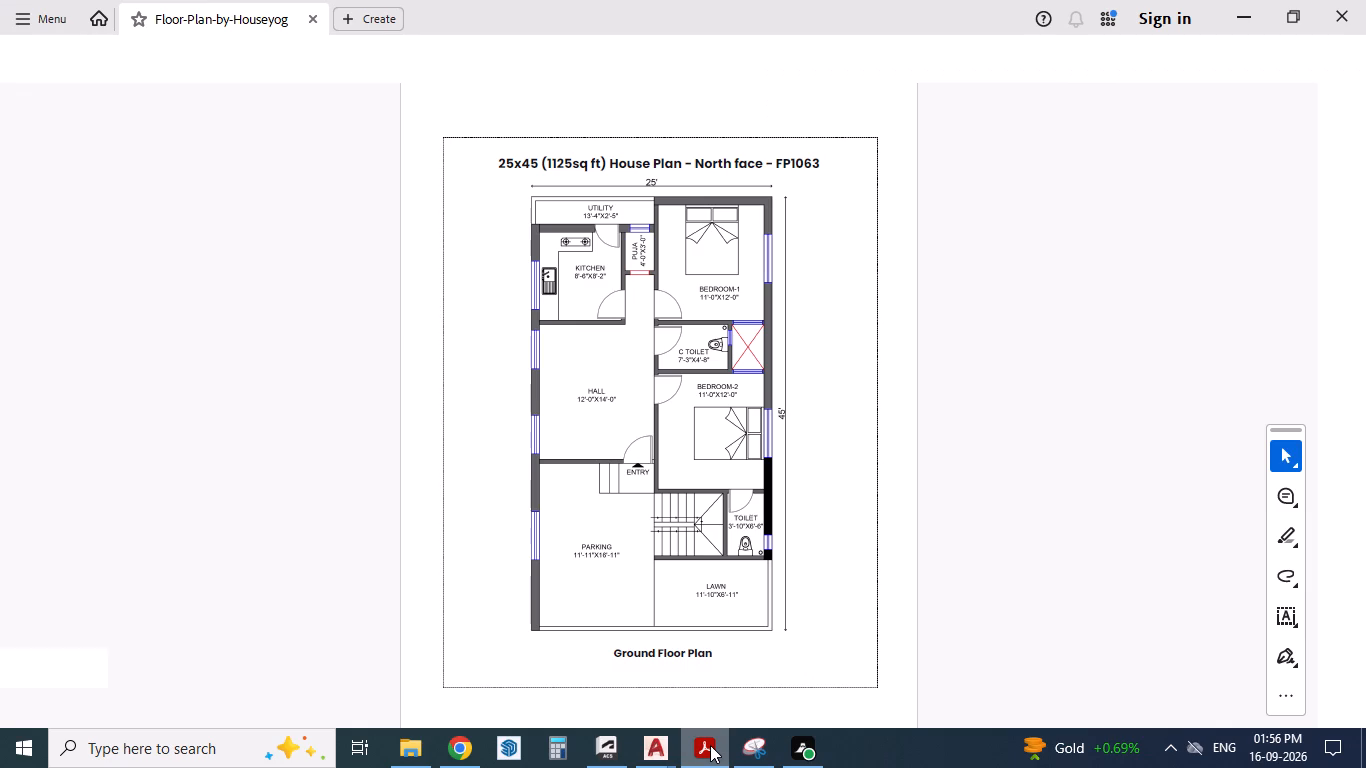
{"action": "left_click", "coordinate": [710, 745]}
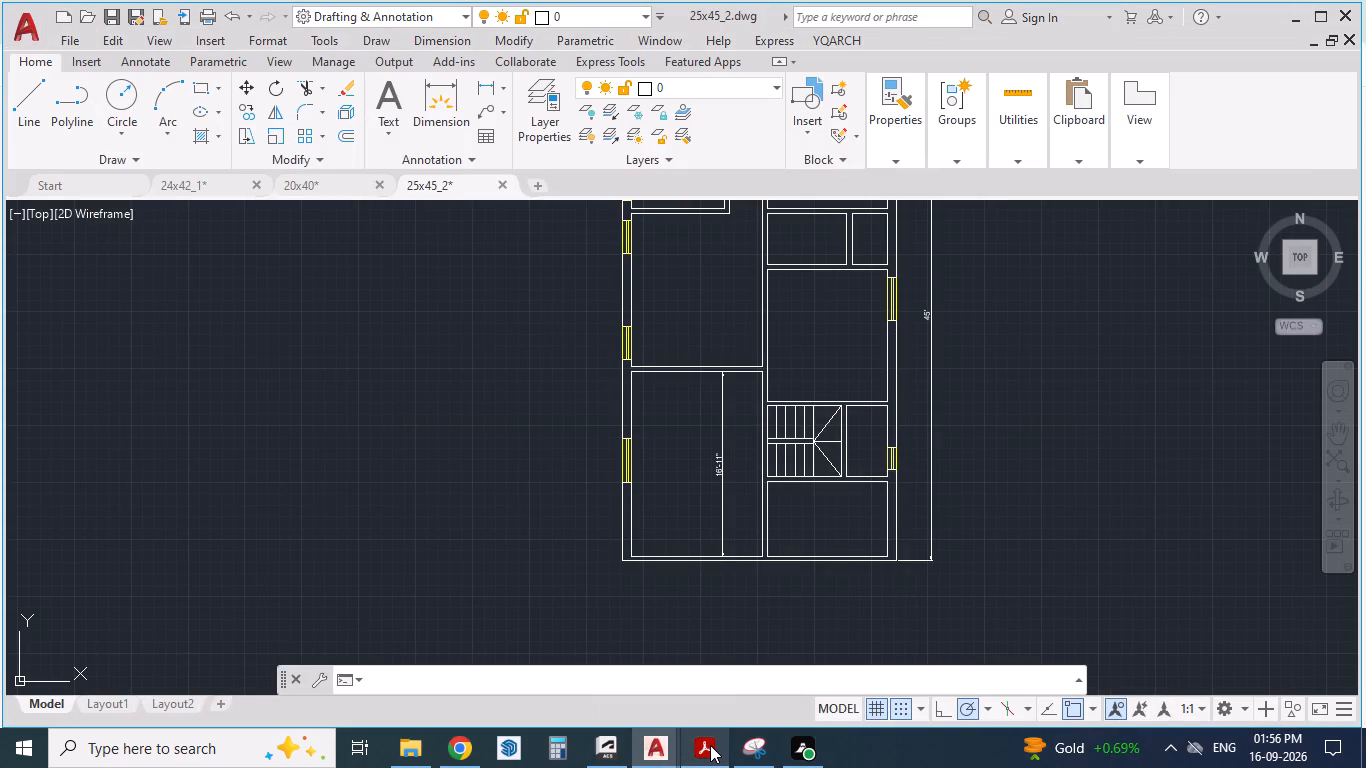
{"action": "left_click", "coordinate": [709, 744]}
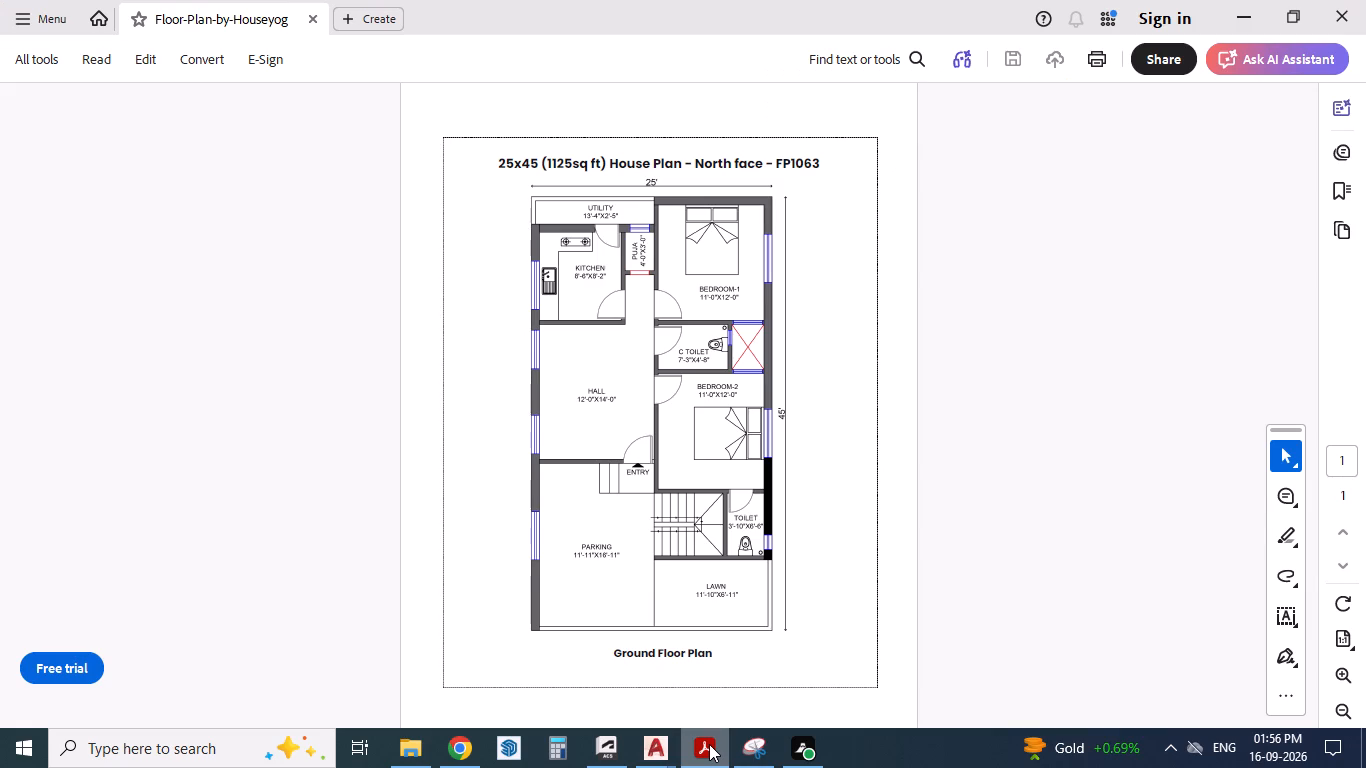
{"action": "left_click", "coordinate": [709, 744]}
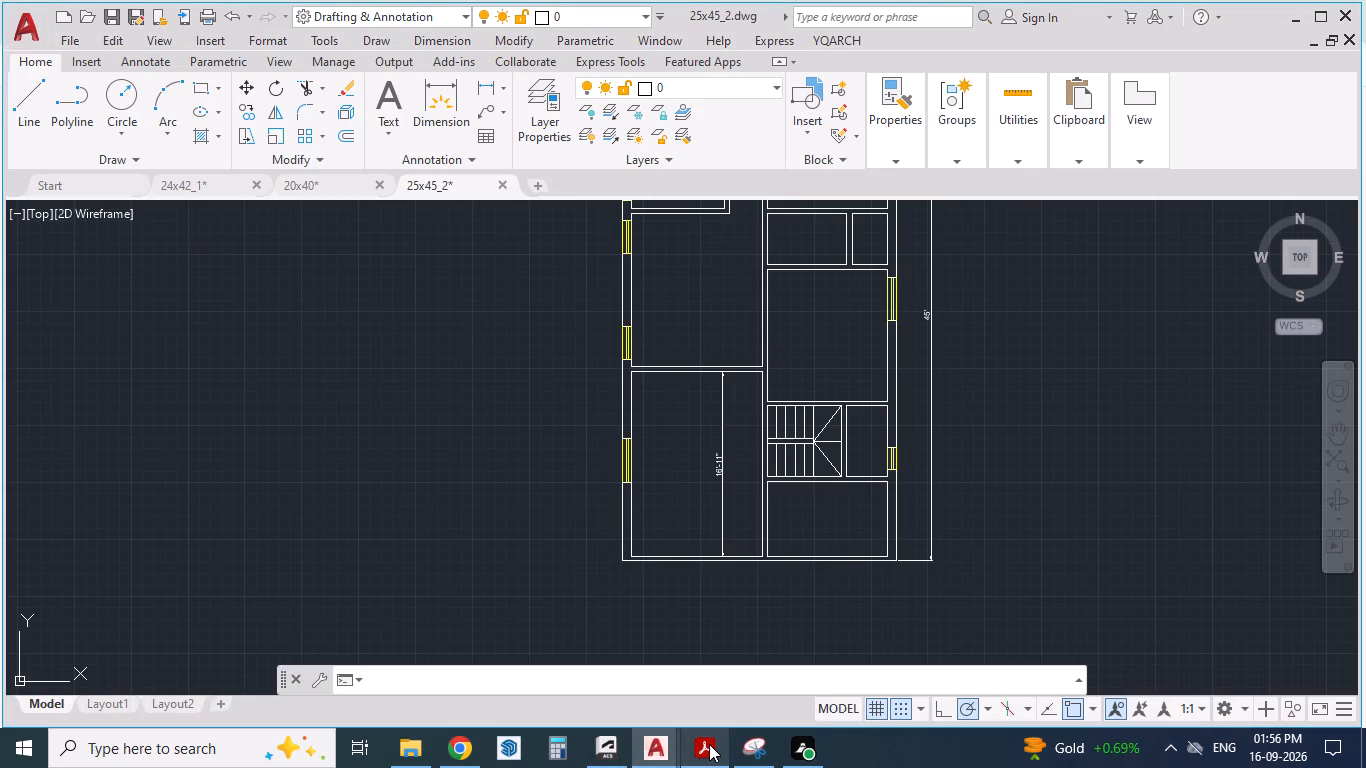
{"action": "left_click", "coordinate": [709, 744]}
{"action": "left_click", "coordinate": [709, 744]}
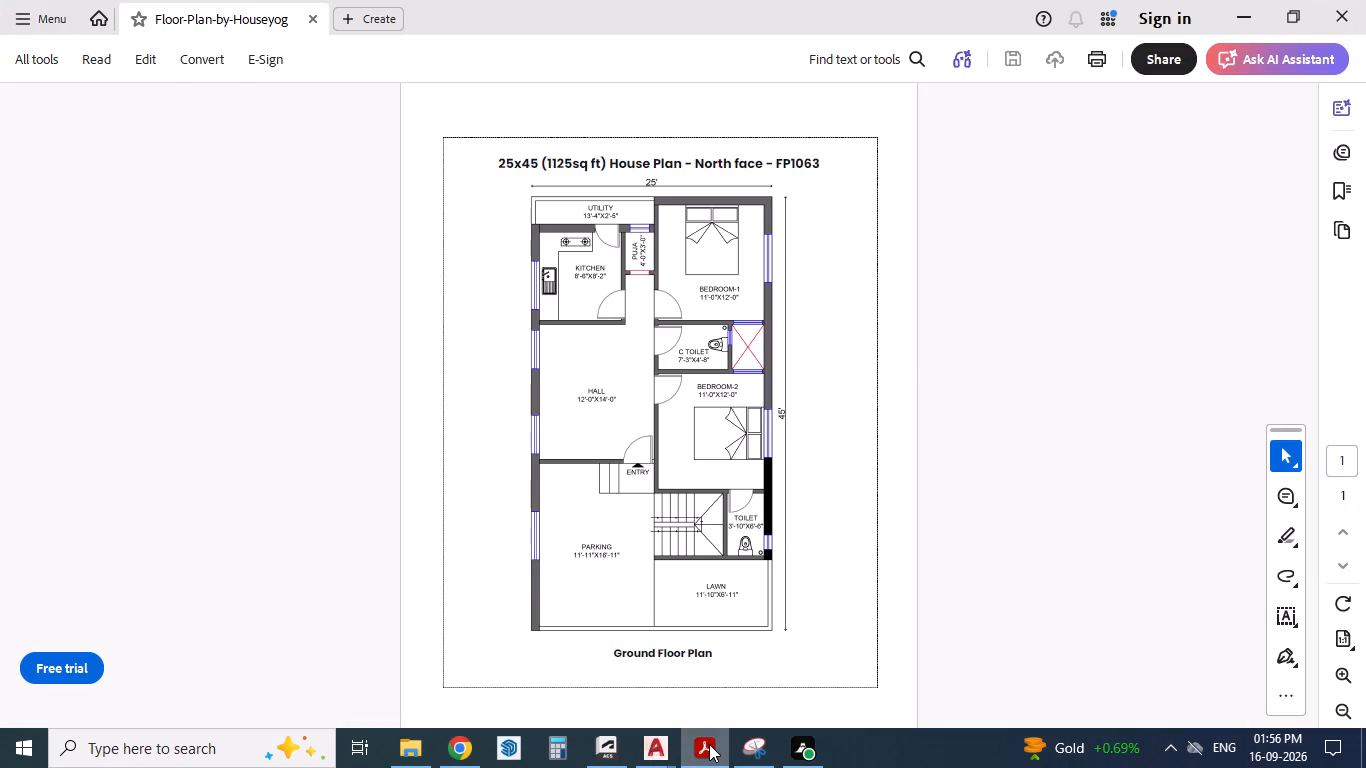
Delete the vertical length dimension inside the parking area.
{"action": "scroll", "coordinate": [672, 520], "scroll_direction": "down", "scroll_amount": 1}
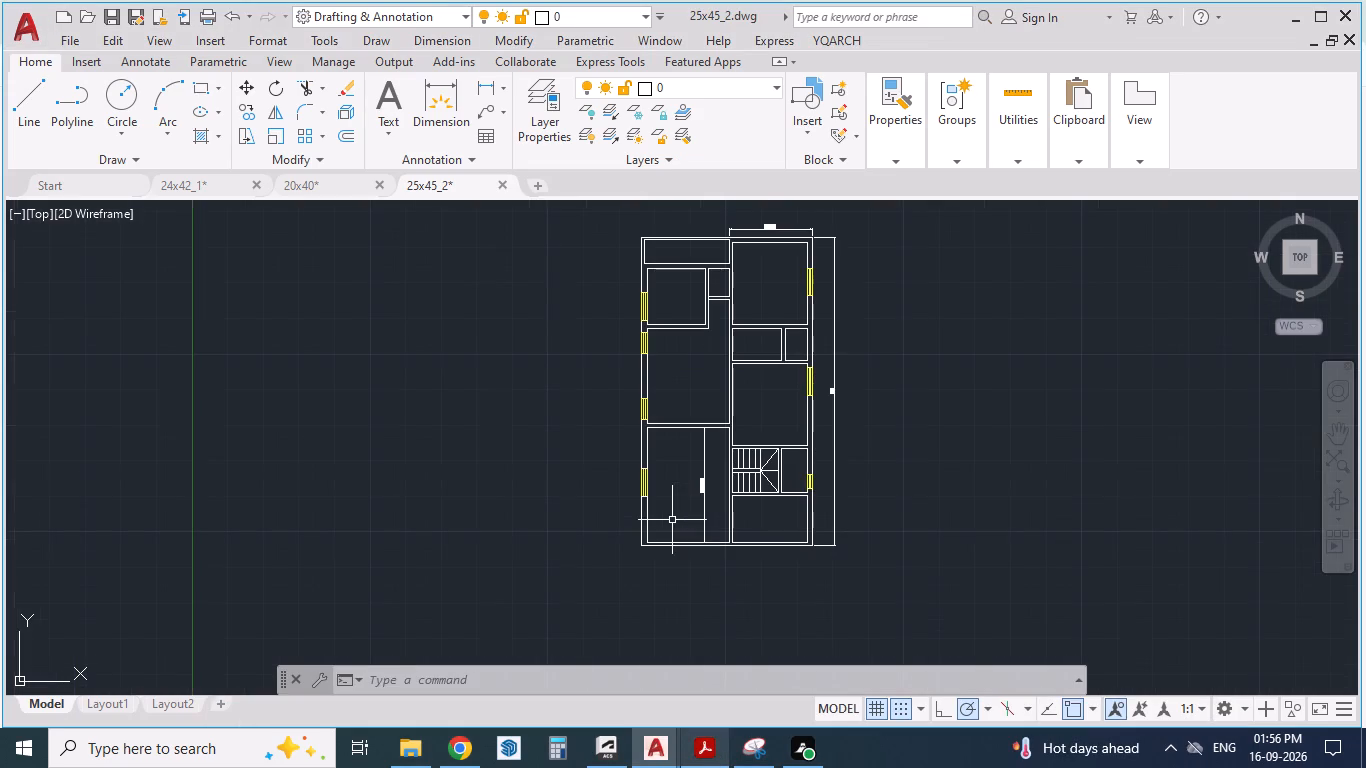
{"action": "scroll", "coordinate": [736, 464], "scroll_direction": "up", "scroll_amount": 2}
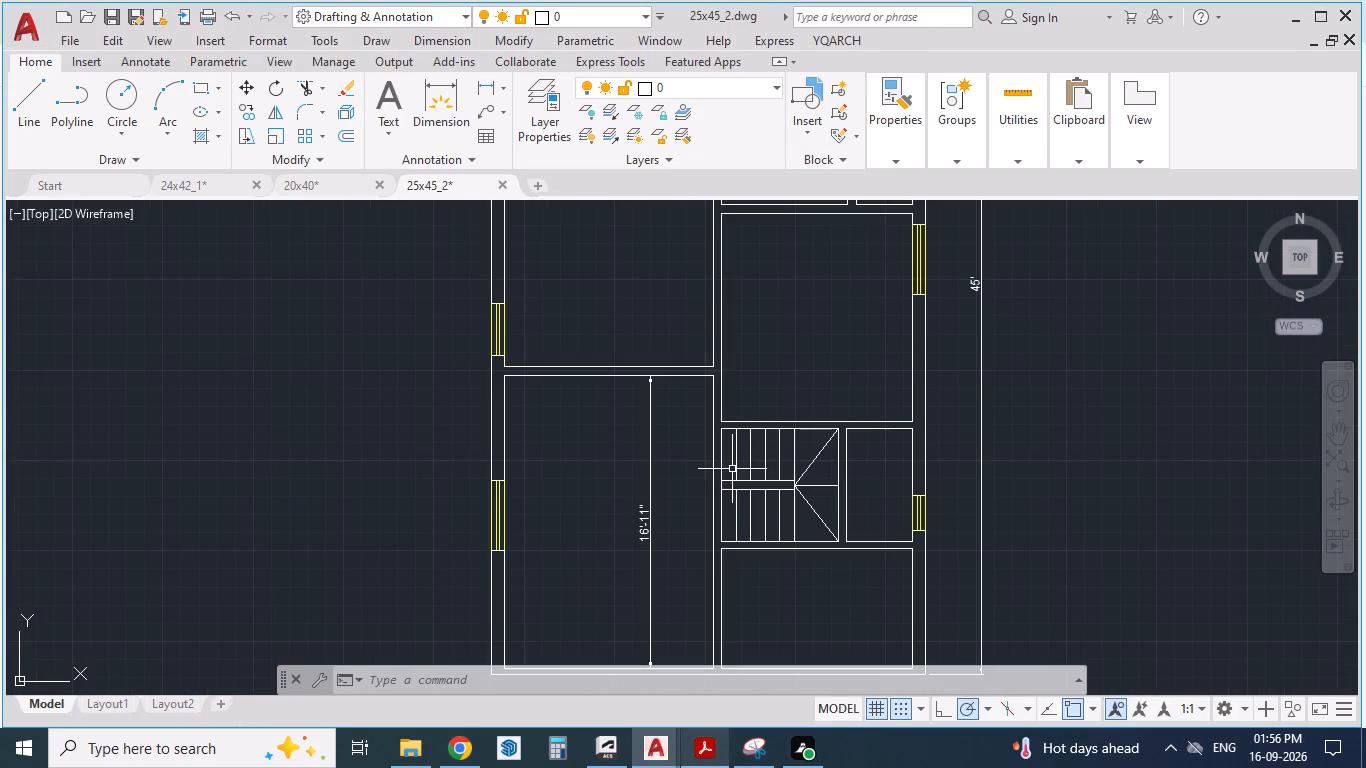
{"action": "key", "text": "Escape"}
{"action": "left_click", "coordinate": [682, 466]}
{"action": "left_click", "coordinate": [626, 483]}
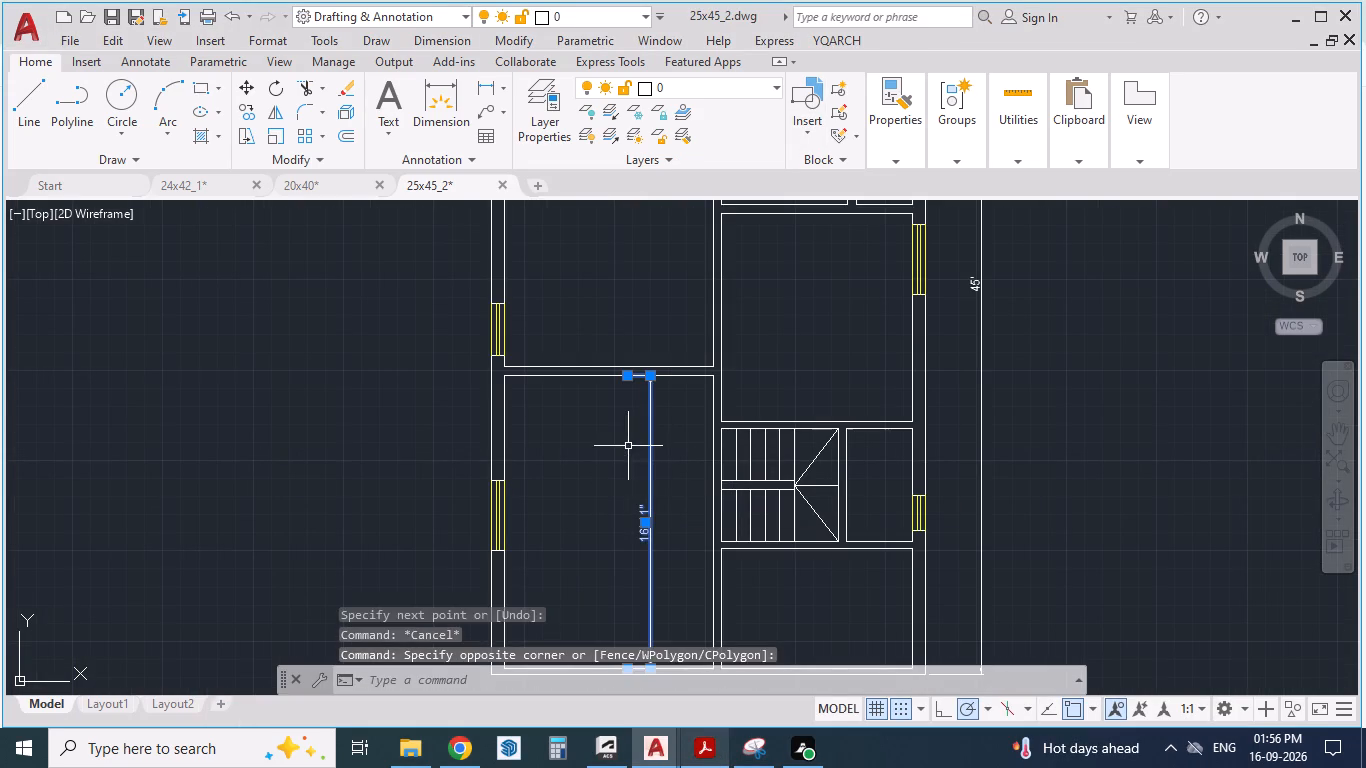
{"action": "key", "text": "Delete"}
Save the 25x45_2 drawing.
{"action": "key", "text": "ctrl+s"}
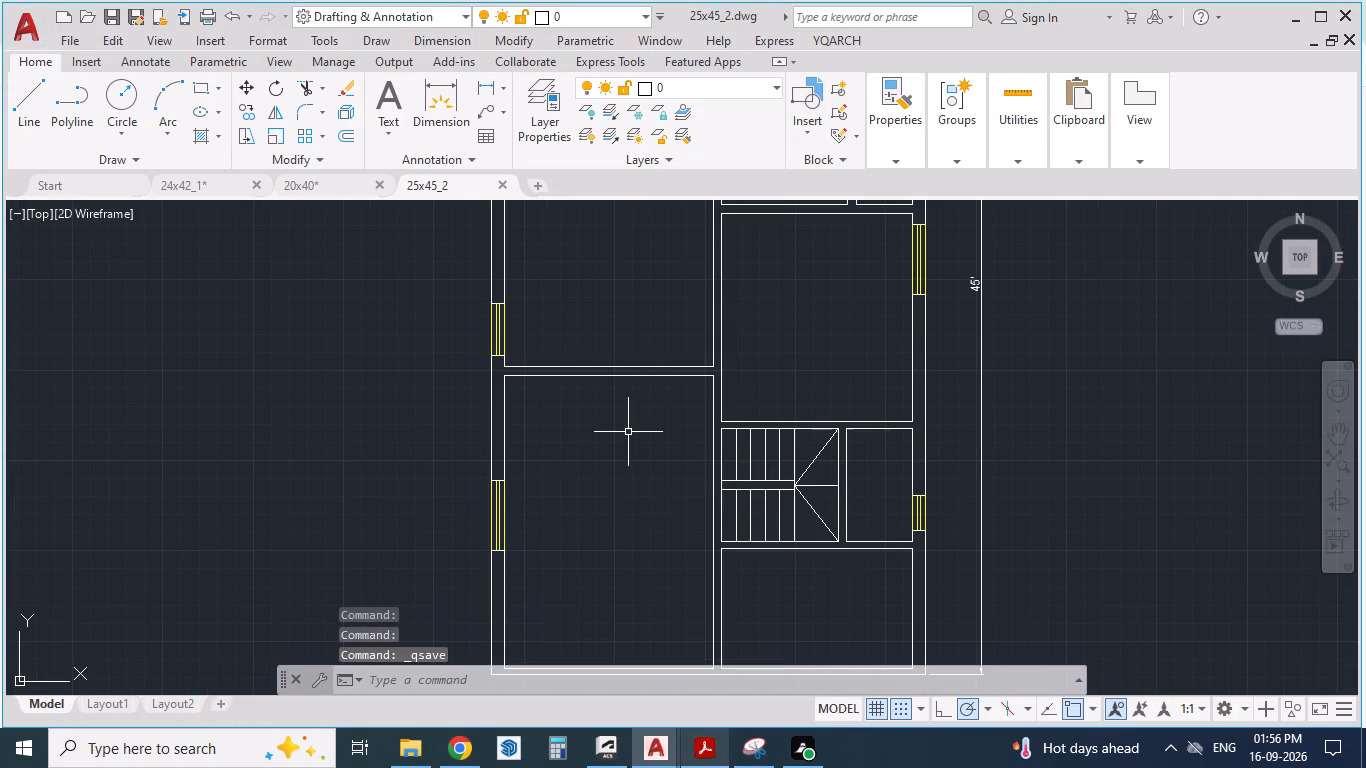
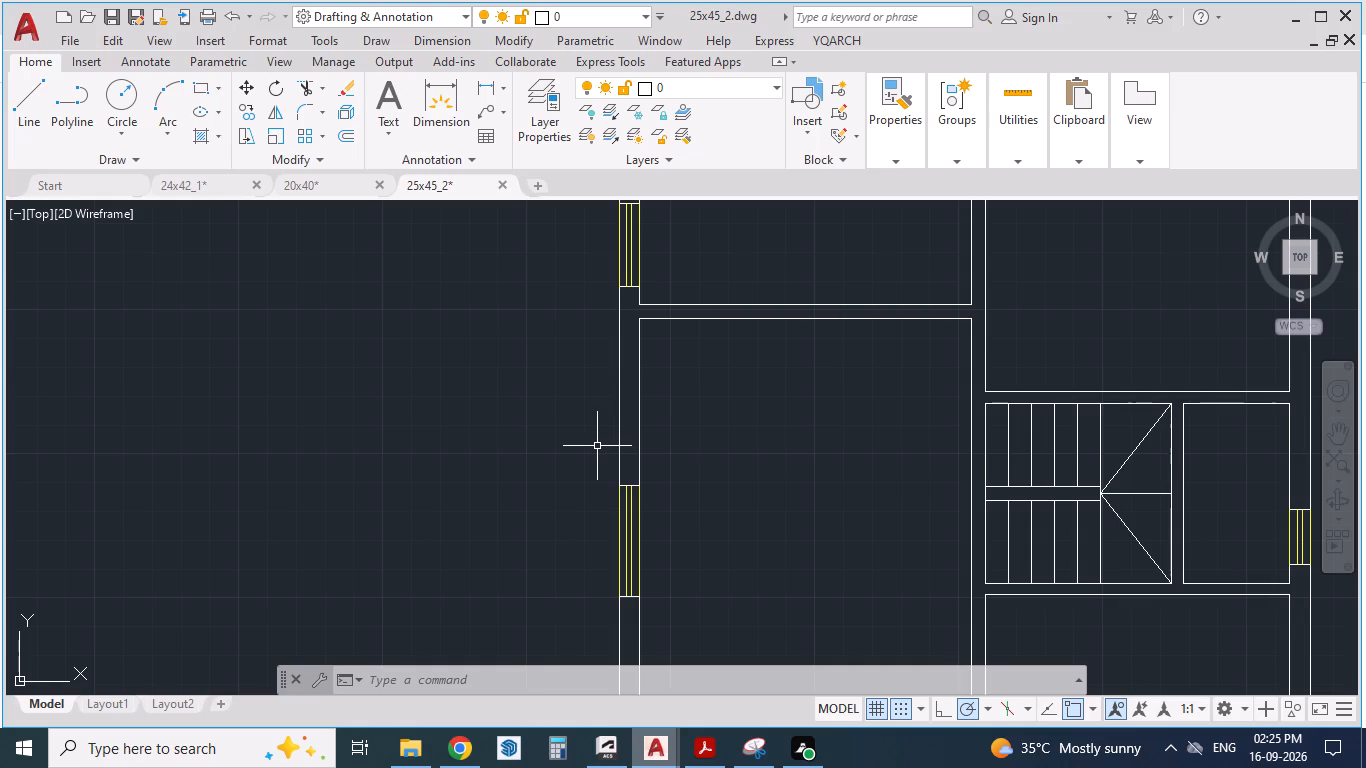
Start the YQArch Open Door on Wall command and set its hole width to 36.
{"action": "scroll", "coordinate": [540, 407], "scroll_direction": "down", "scroll_amount": 2}
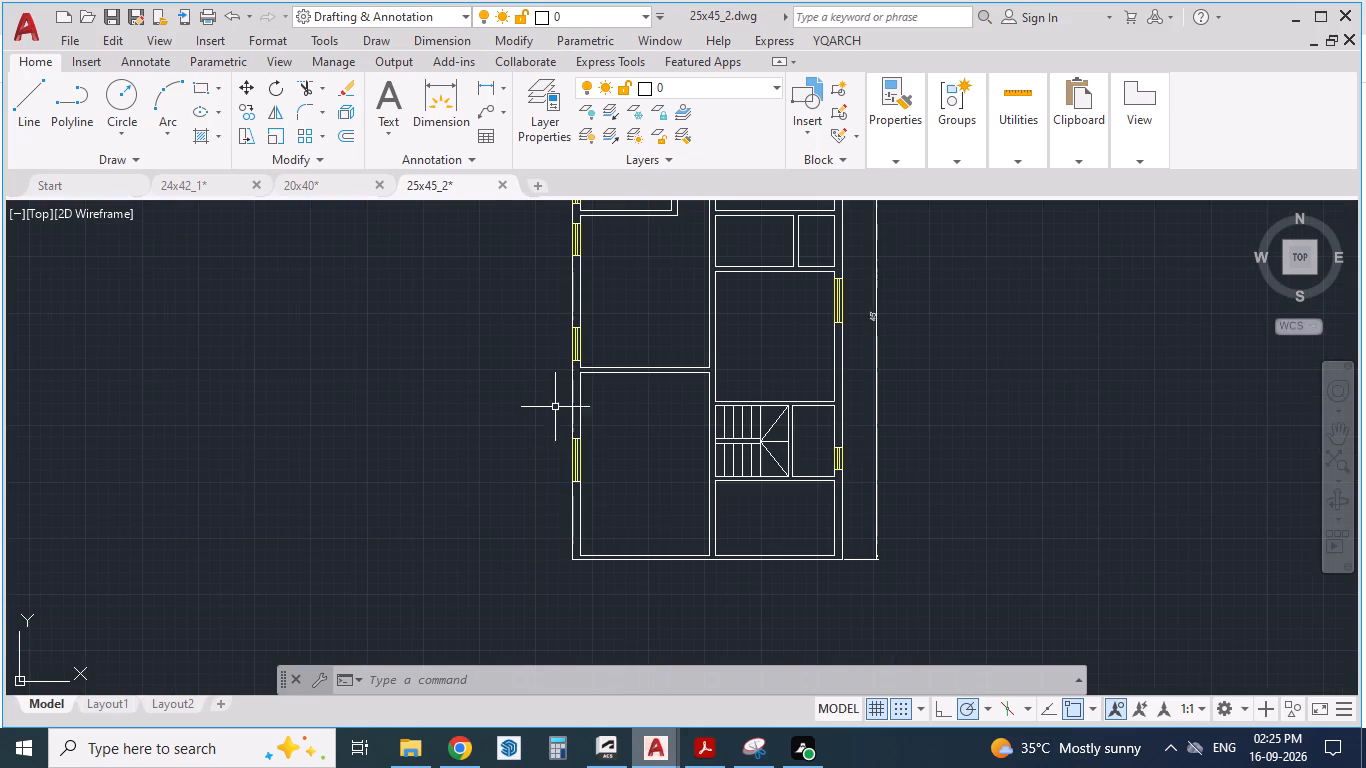
{"action": "scroll", "coordinate": [749, 428], "scroll_direction": "up", "scroll_amount": 1}
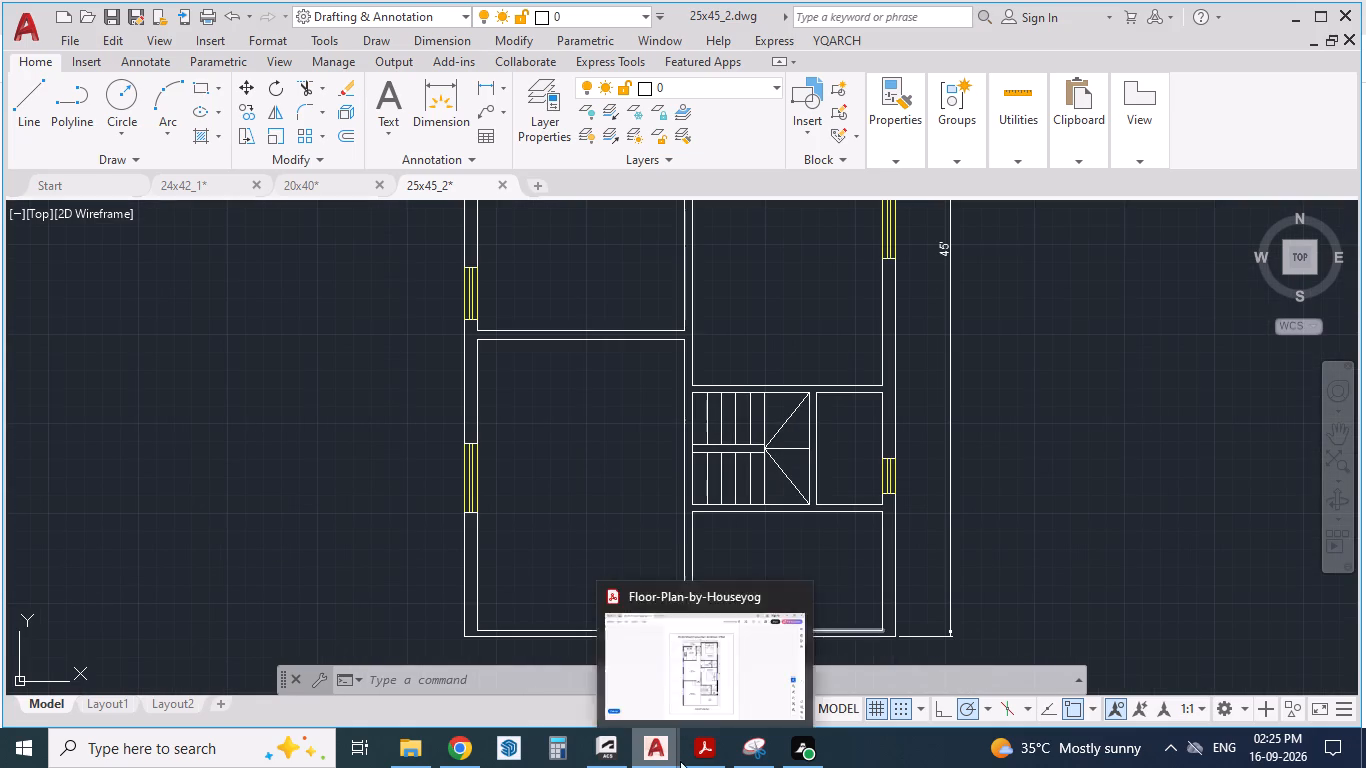
{"action": "left_click", "coordinate": [695, 752]}
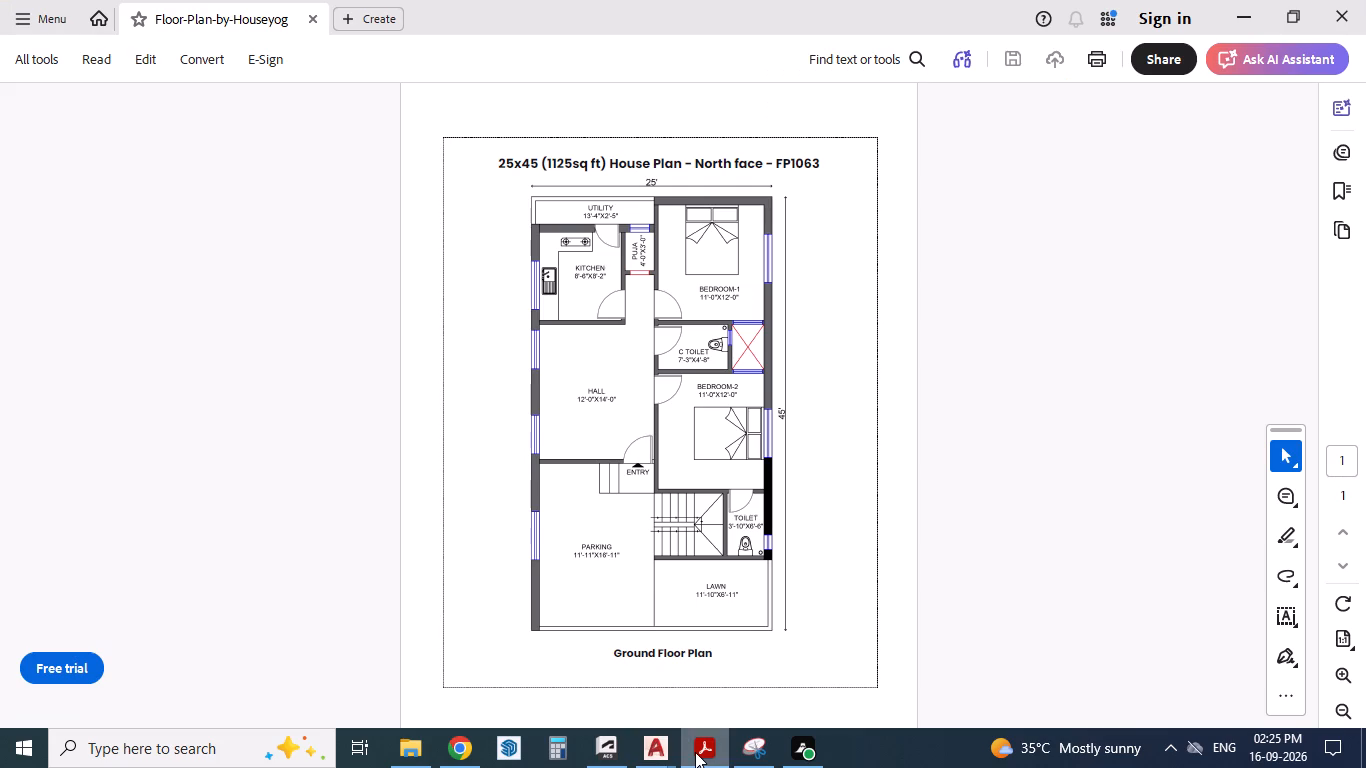
{"action": "left_click", "coordinate": [695, 752]}
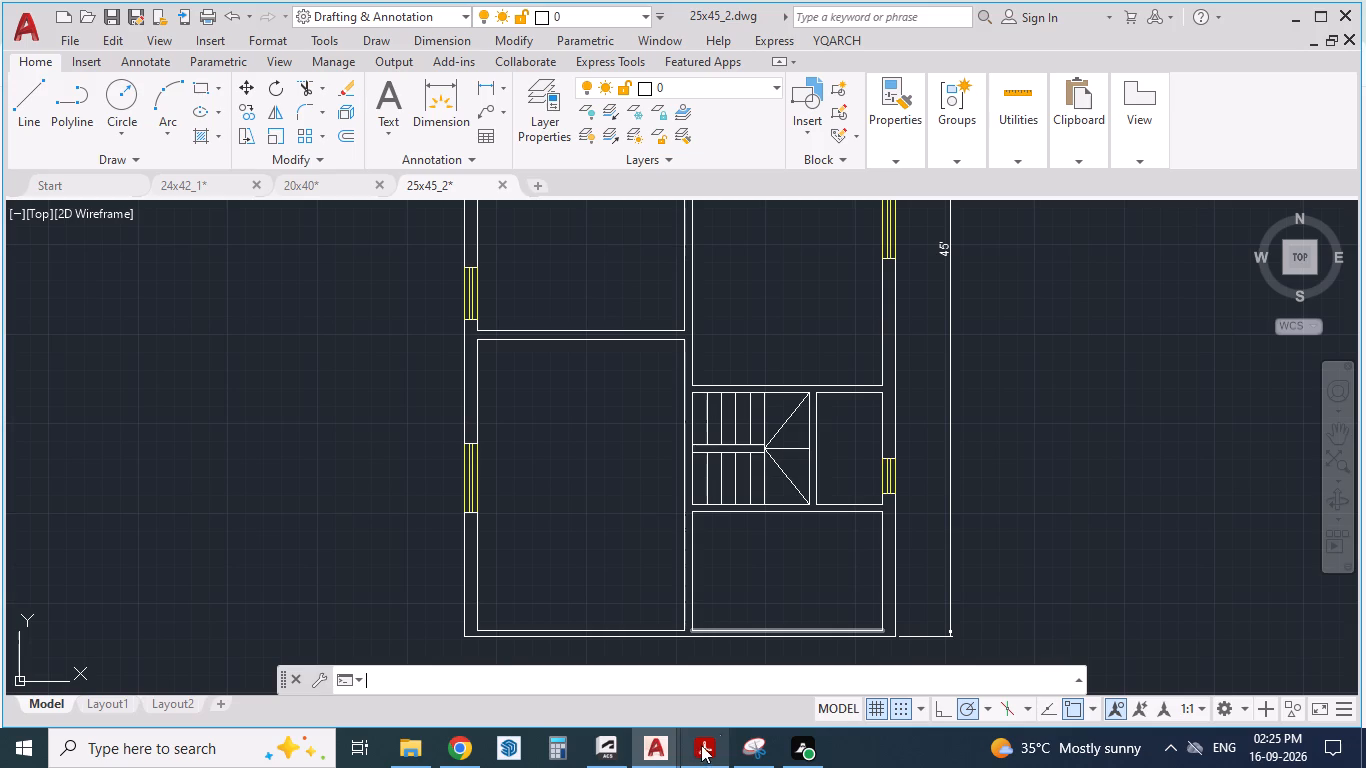
{"action": "left_click", "coordinate": [828, 35]}
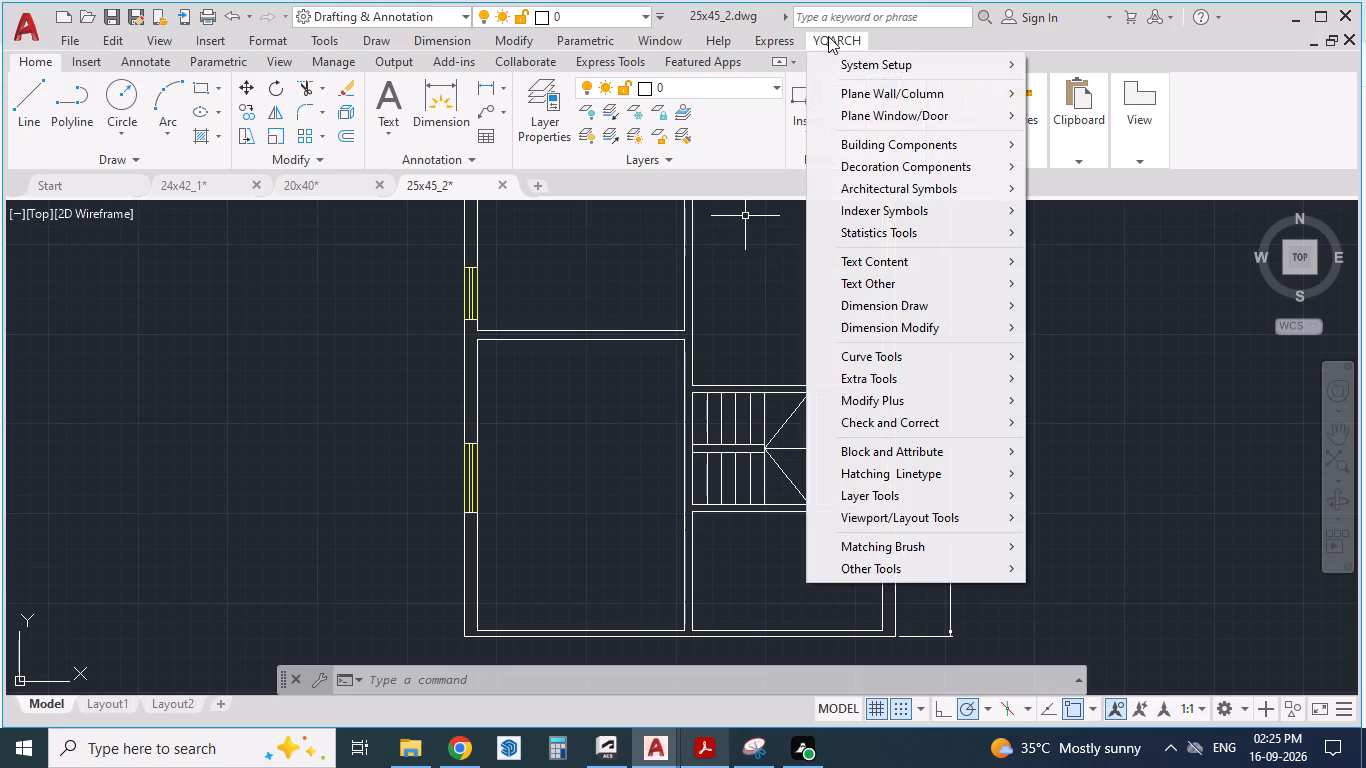
{"action": "left_click", "coordinate": [866, 117]}
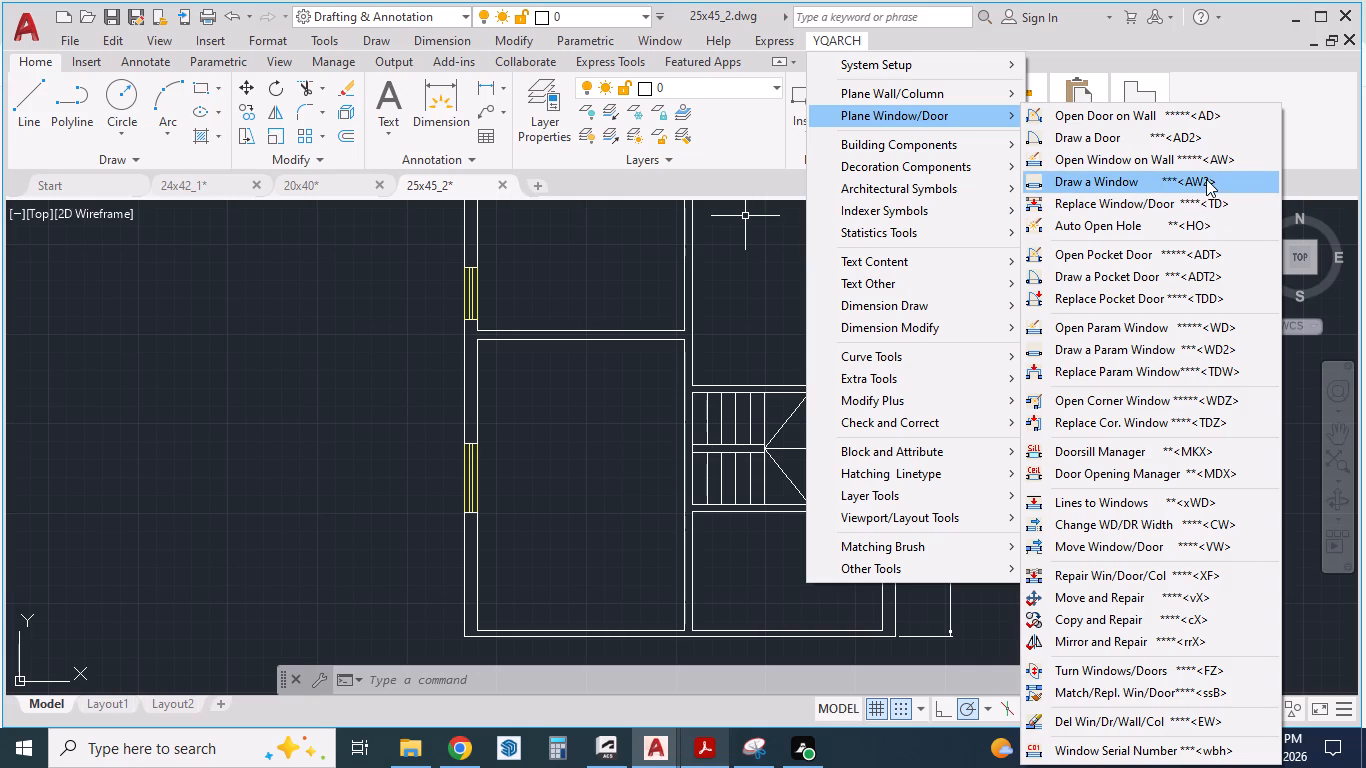
{"action": "left_click", "coordinate": [1152, 114]}
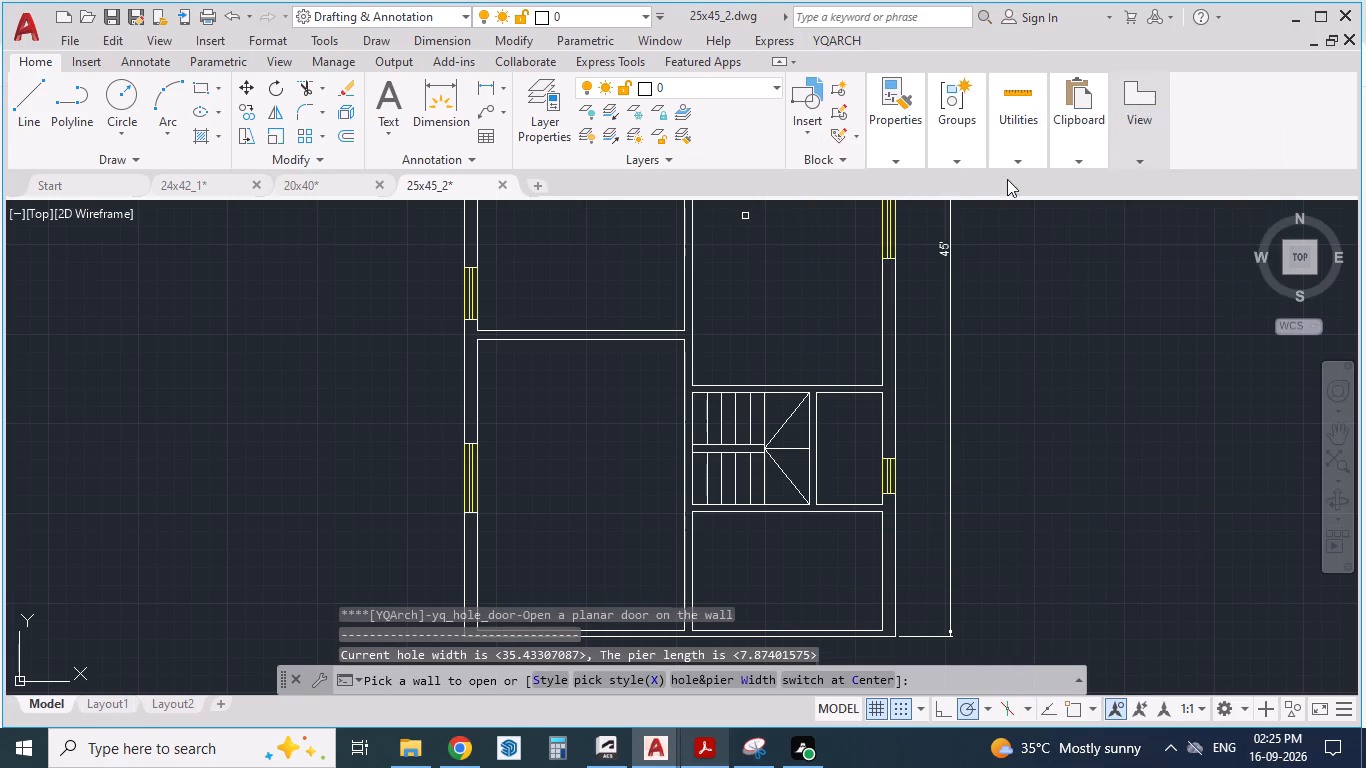
{"action": "left_click", "coordinate": [698, 682]}
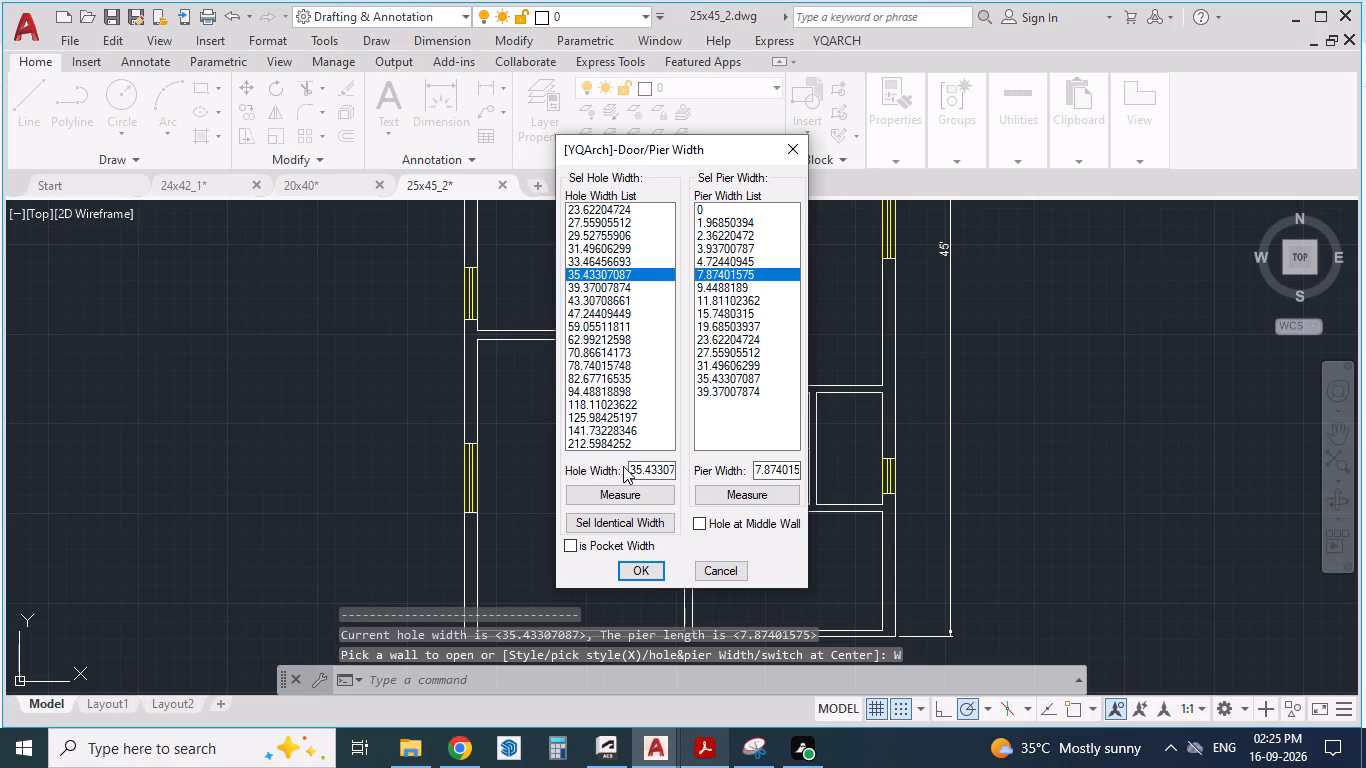
{"action": "left_click_drag", "start_coordinate": [633, 464], "coordinate": [888, 474]}
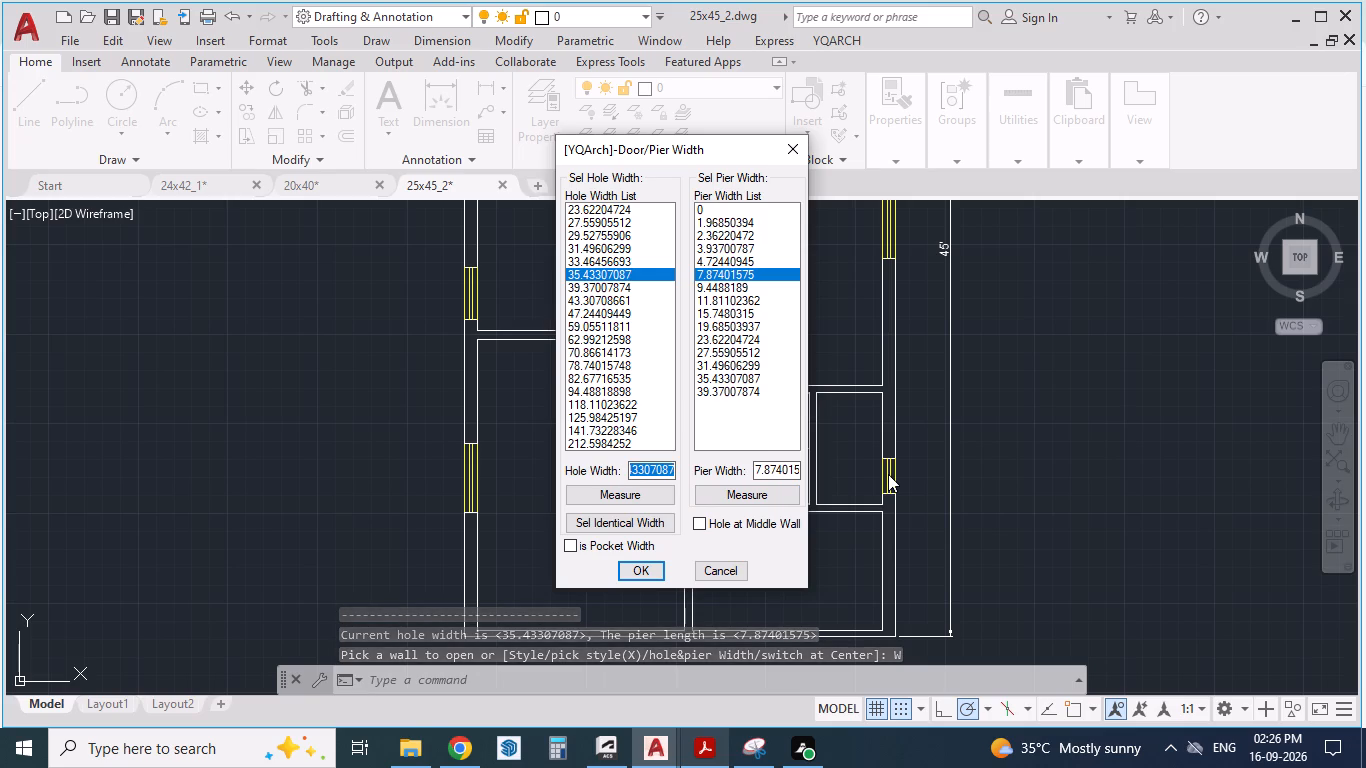
{"action": "type", "text": "36"}
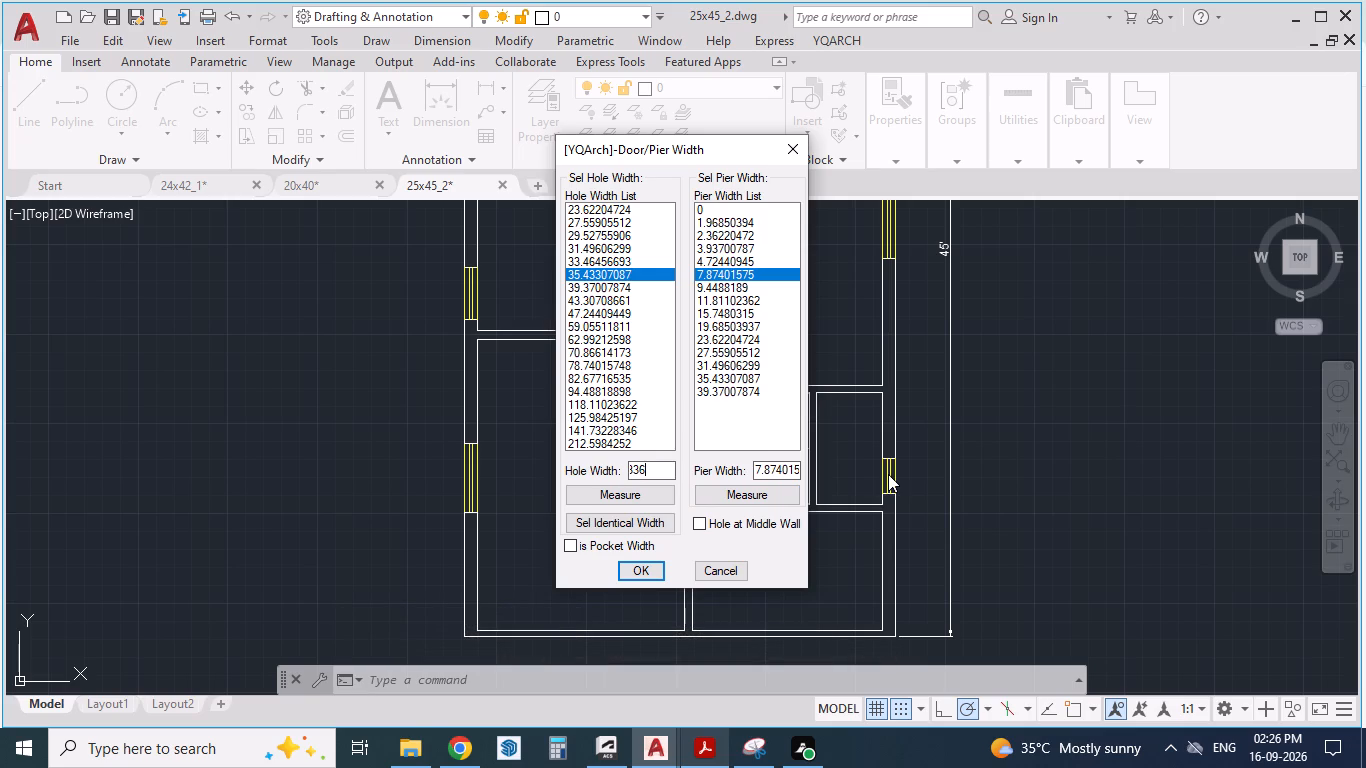
{"action": "key", "text": "BackSpace"}
{"action": "key", "text": "BackSpace"}
{"action": "key", "text": "BackSpace"}
{"action": "key", "text": "BackSpace"}
{"action": "type", "text": "36"}
{"action": "left_click", "coordinate": [643, 573]}
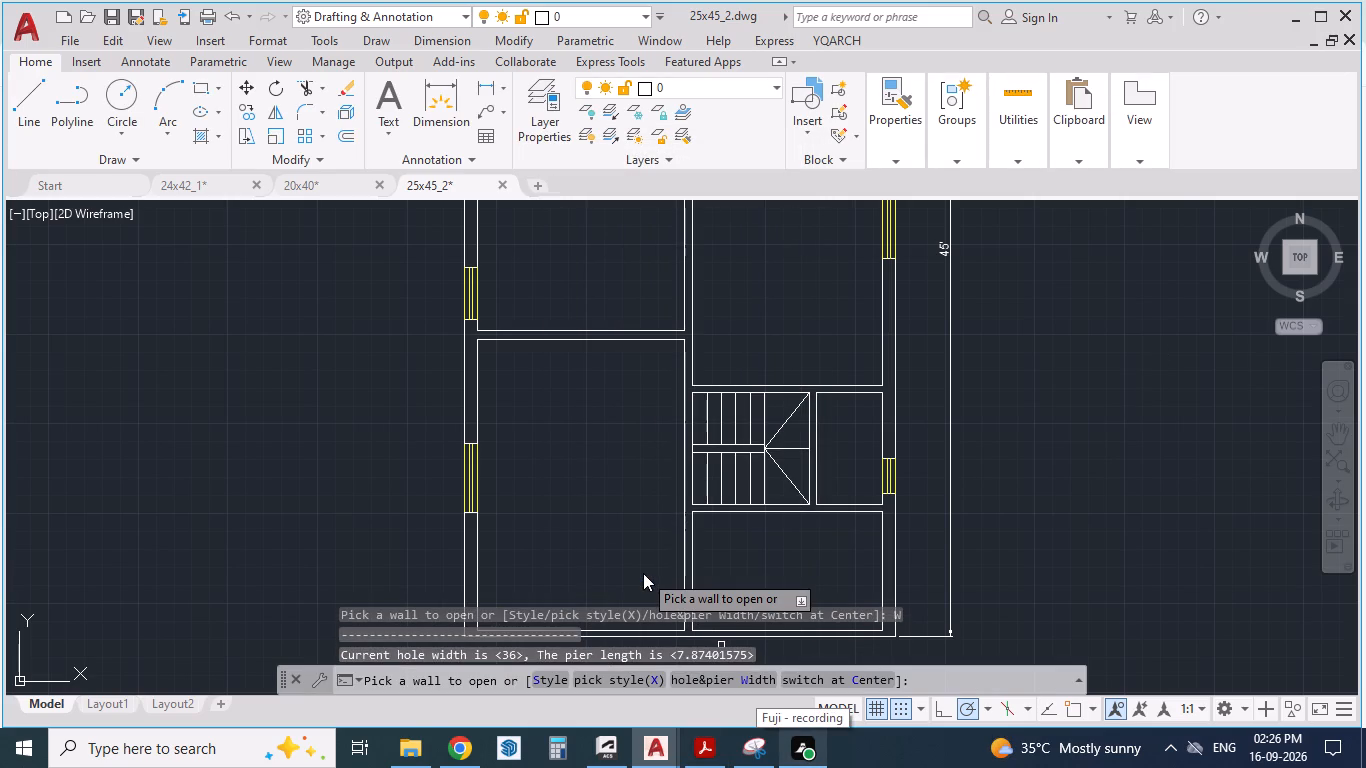
Open a 36-wide door in the kitchen's passage-side wall, just below the puja room, swinging into the kitchen as in the reference PDF.
{"action": "scroll", "coordinate": [644, 543], "scroll_direction": "down", "scroll_amount": 1}
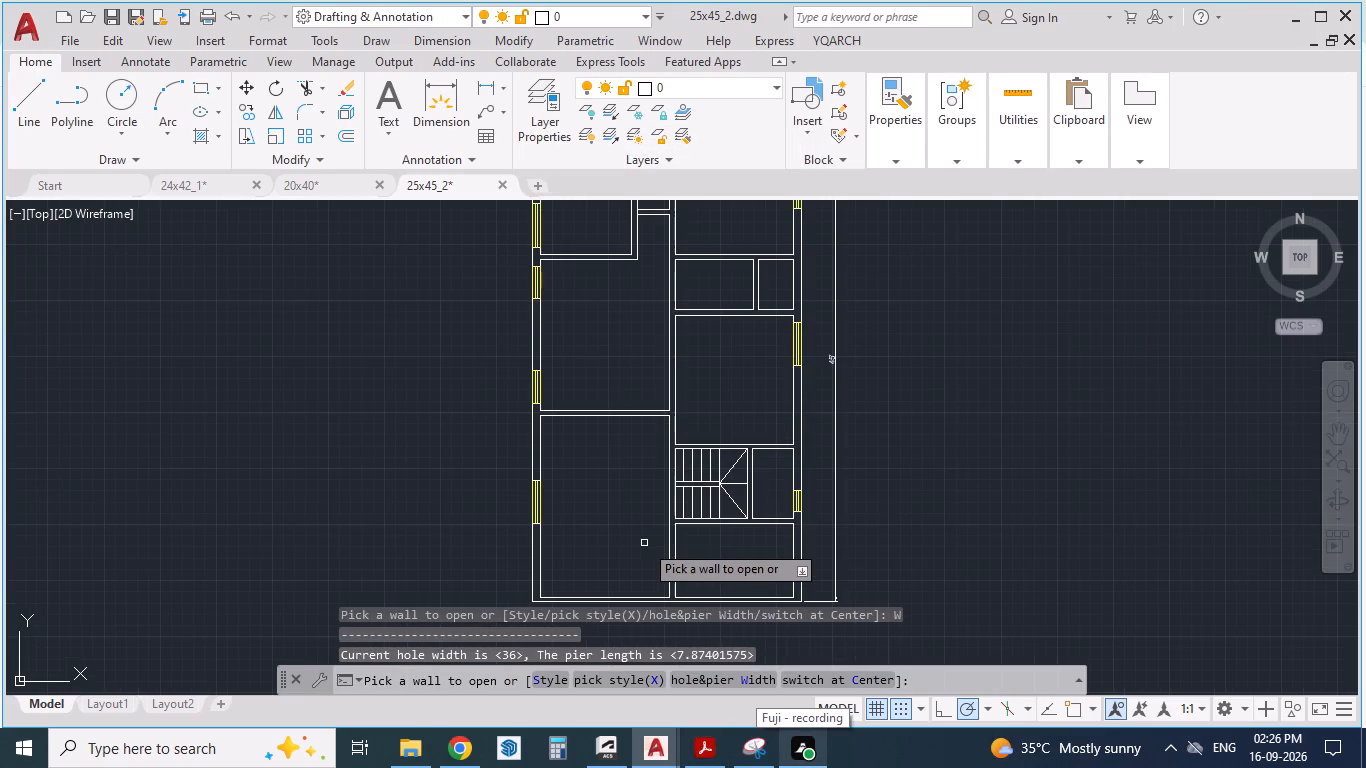
{"action": "scroll", "coordinate": [644, 543], "scroll_direction": "down", "scroll_amount": 1}
{"action": "scroll", "coordinate": [592, 288], "scroll_direction": "up", "scroll_amount": 1}
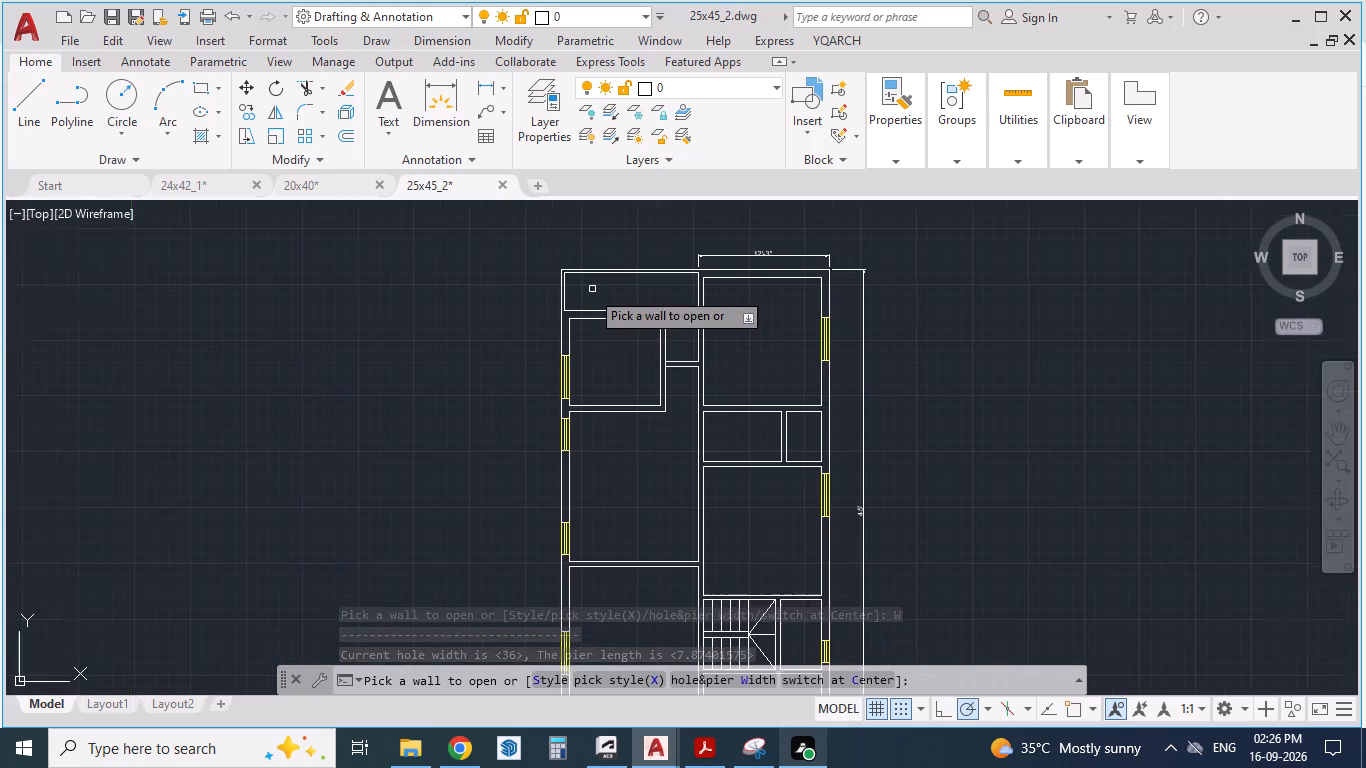
{"action": "left_click", "coordinate": [703, 747]}
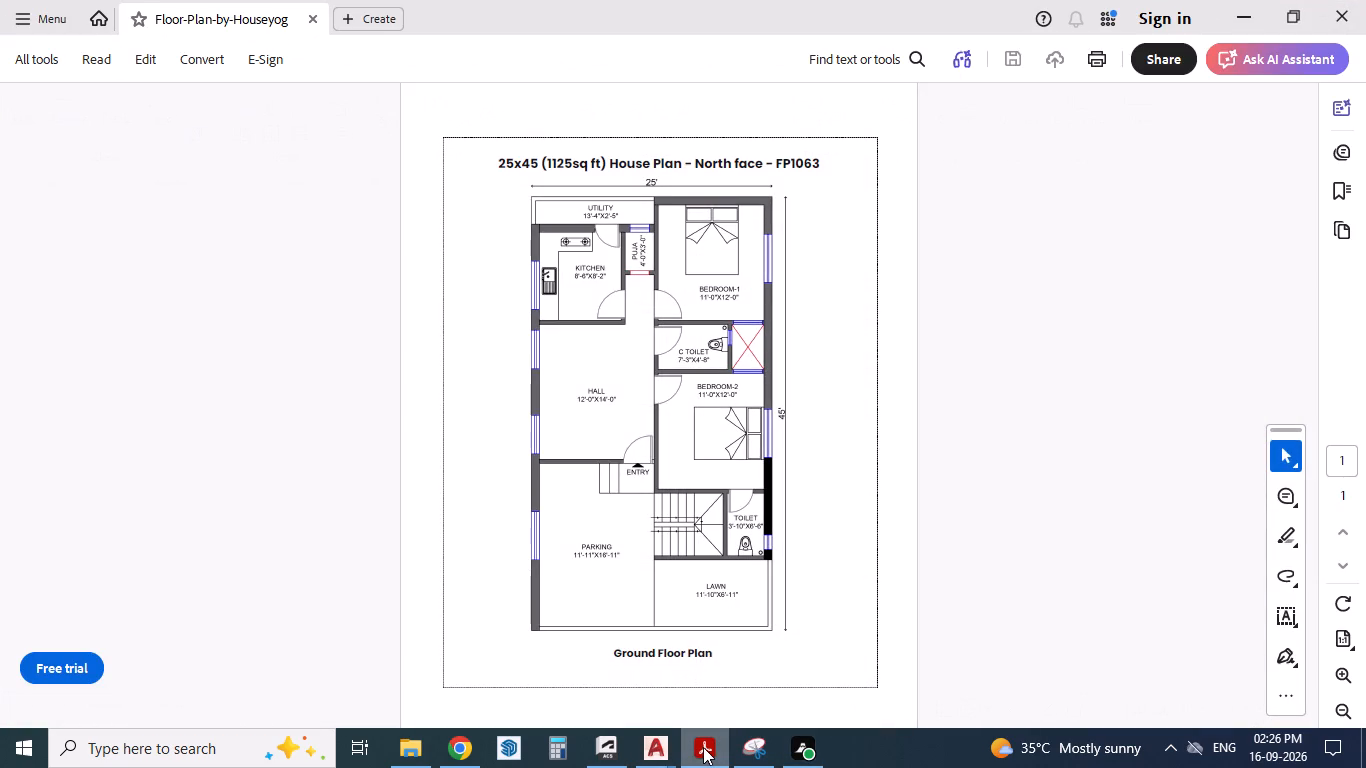
{"action": "left_click", "coordinate": [703, 747]}
{"action": "scroll", "coordinate": [665, 382], "scroll_direction": "up", "scroll_amount": 2}
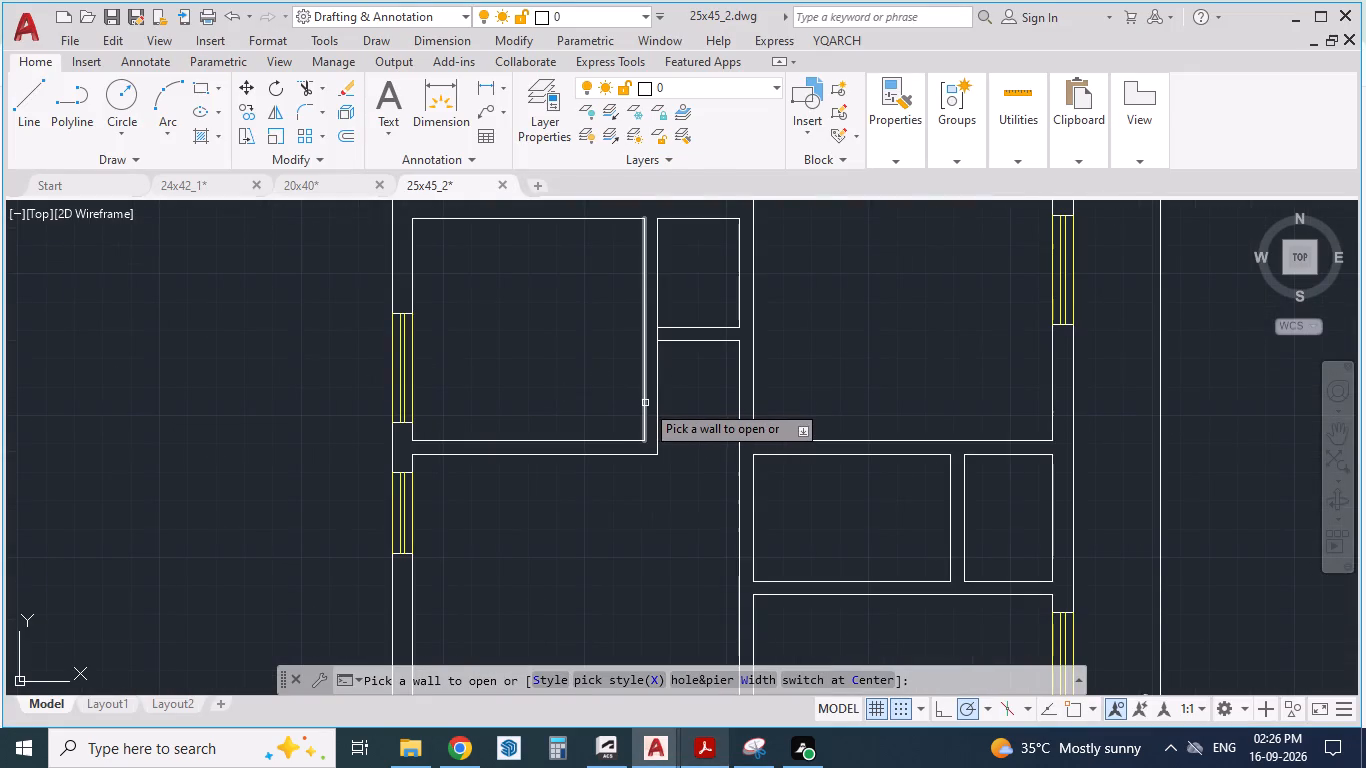
{"action": "left_click", "coordinate": [645, 403]}
{"action": "left_click", "coordinate": [525, 387]}
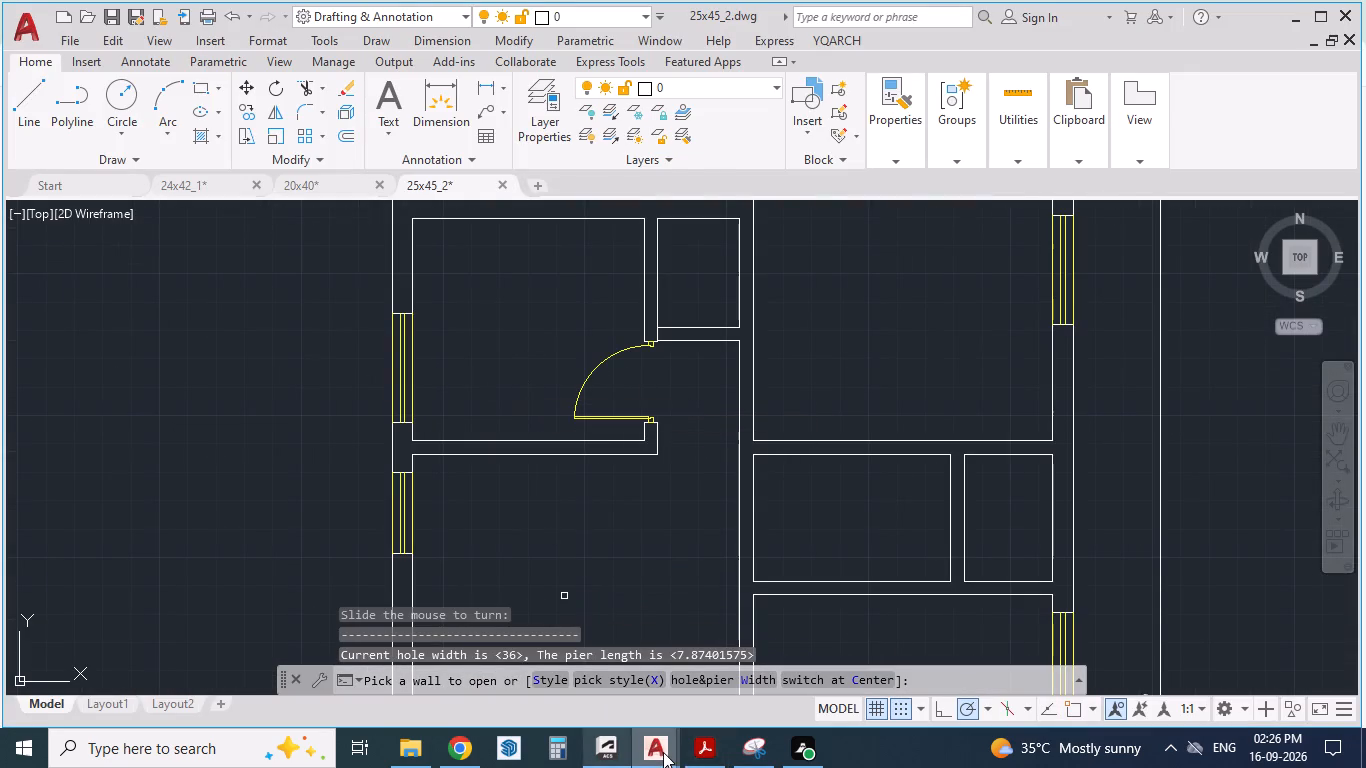
Open a 36-wide door in Bedroom-1's passage-side wall, opposite the kitchen door, swinging into the bedroom.
{"action": "left_click", "coordinate": [691, 748]}
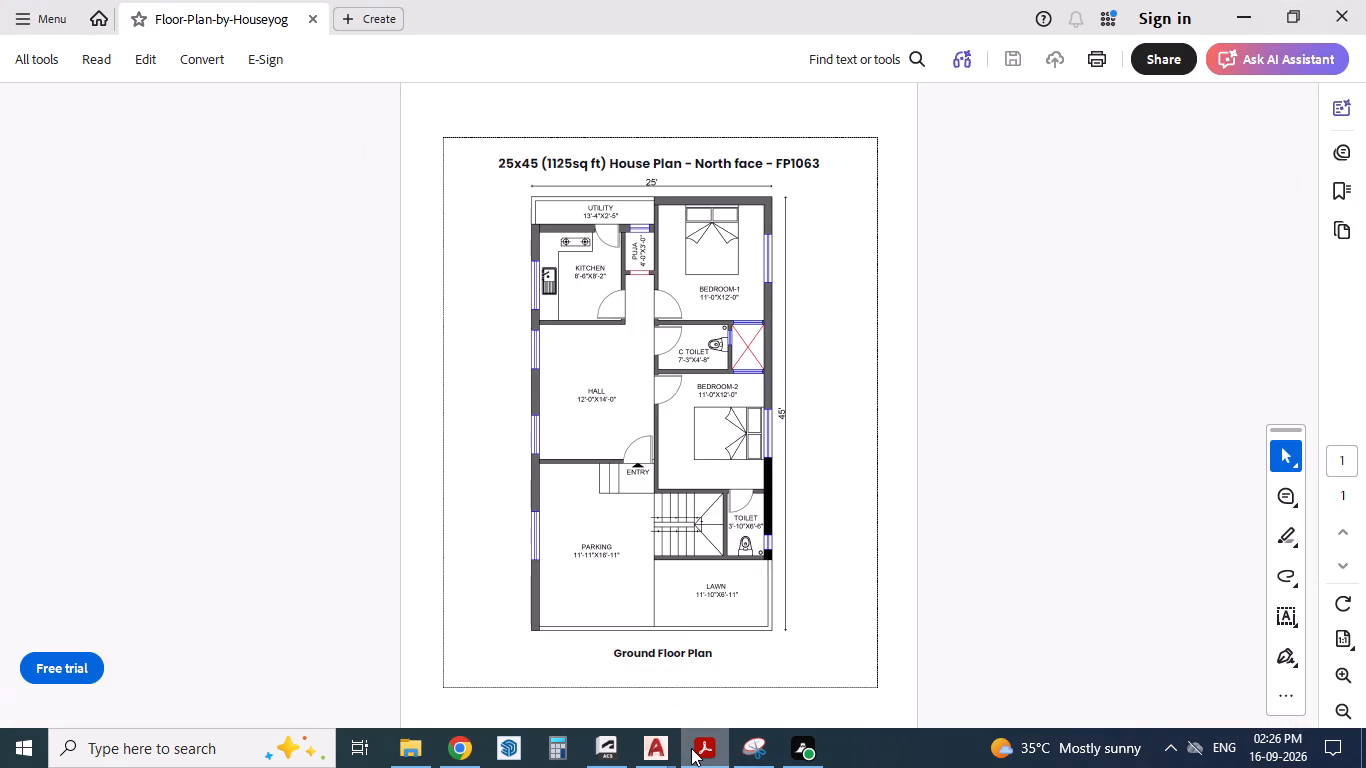
{"action": "left_click", "coordinate": [691, 748]}
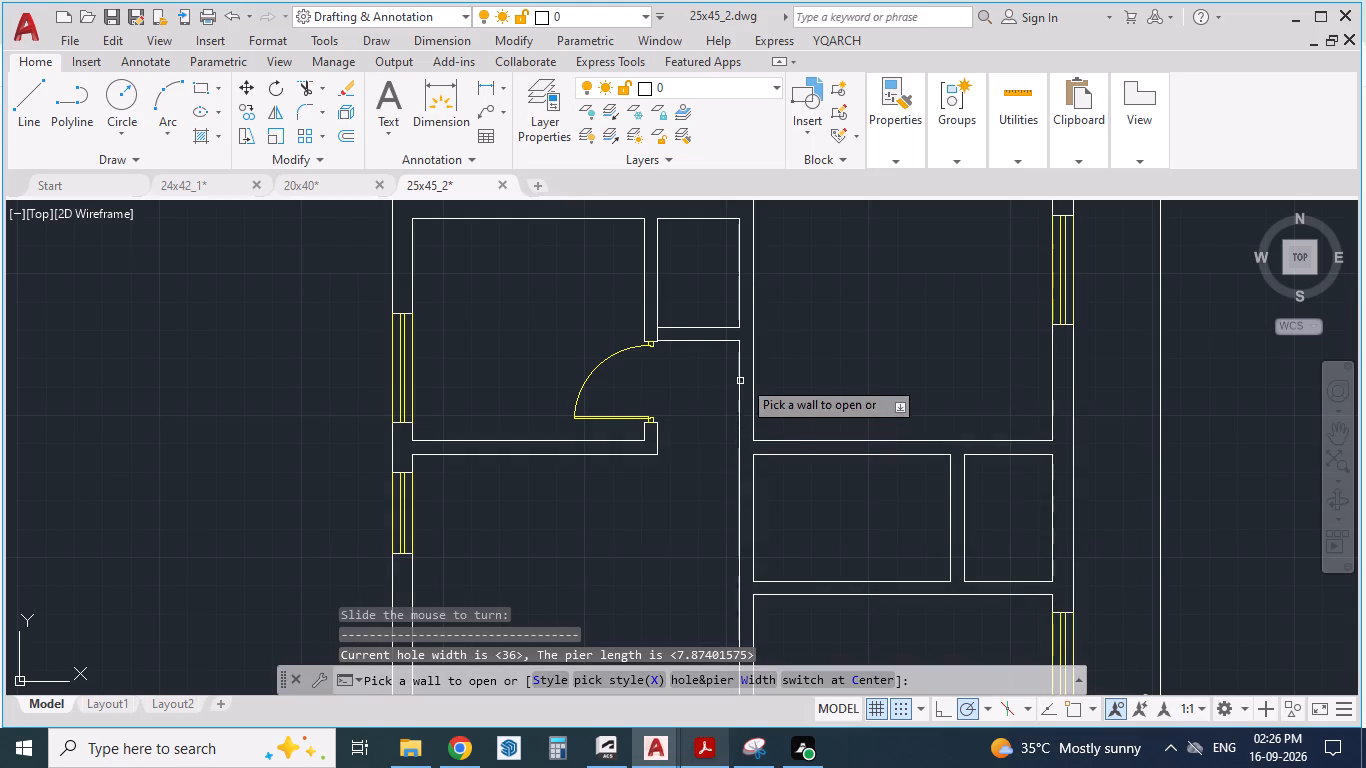
{"action": "left_click", "coordinate": [752, 396]}
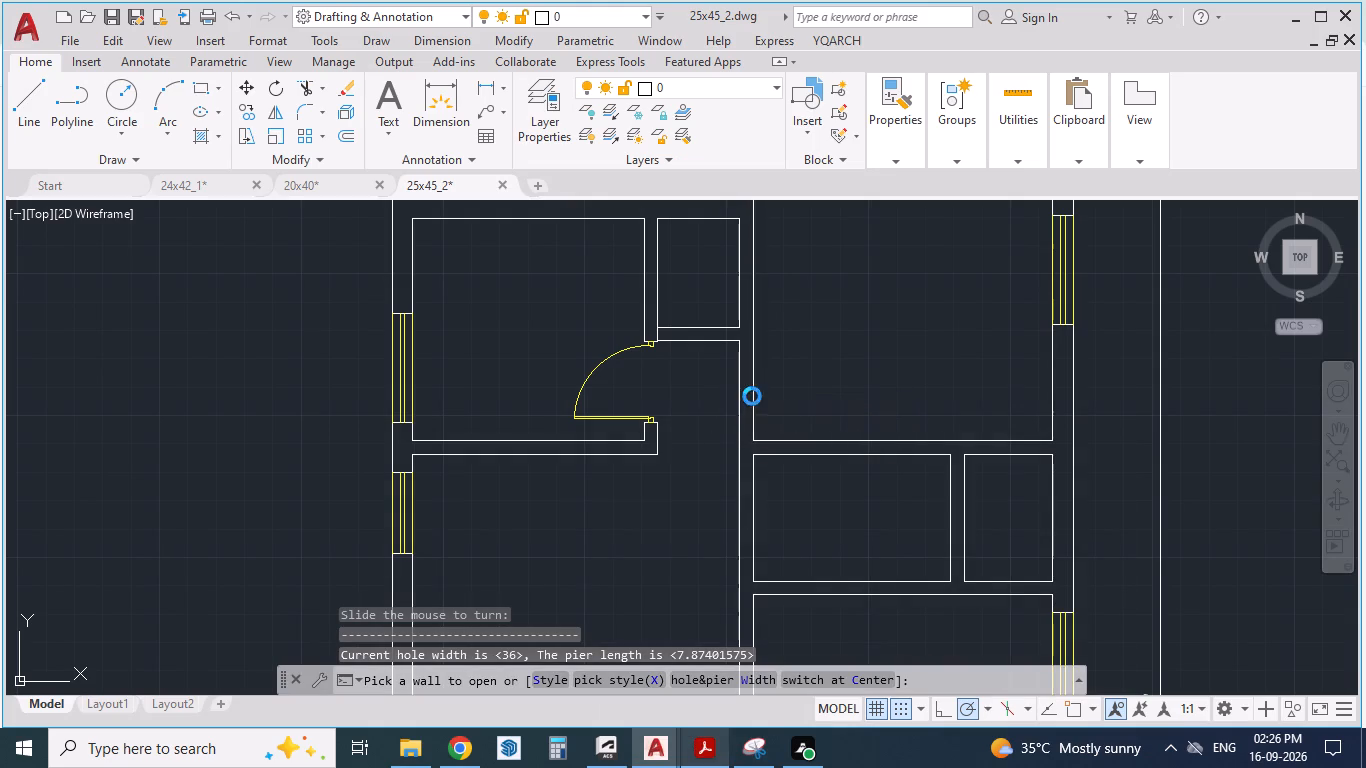
{"action": "left_click", "coordinate": [875, 395]}
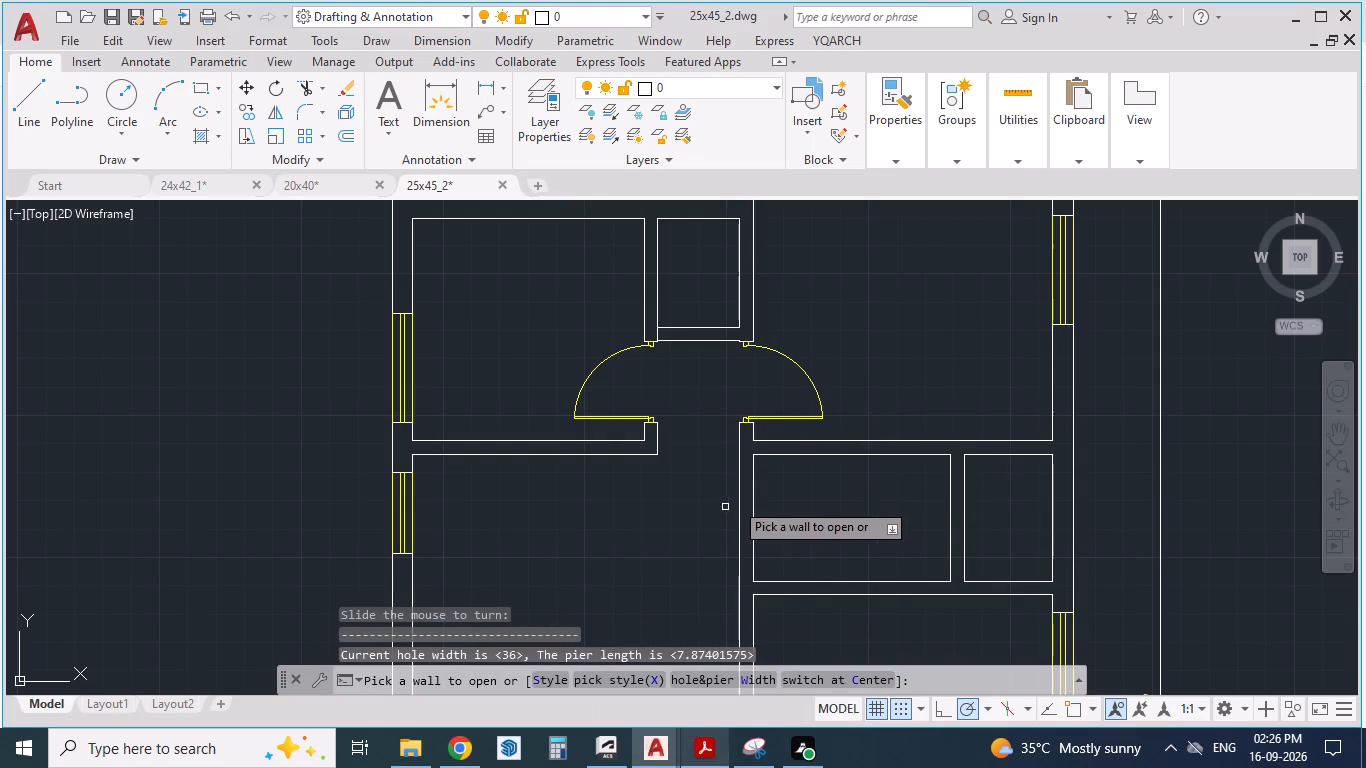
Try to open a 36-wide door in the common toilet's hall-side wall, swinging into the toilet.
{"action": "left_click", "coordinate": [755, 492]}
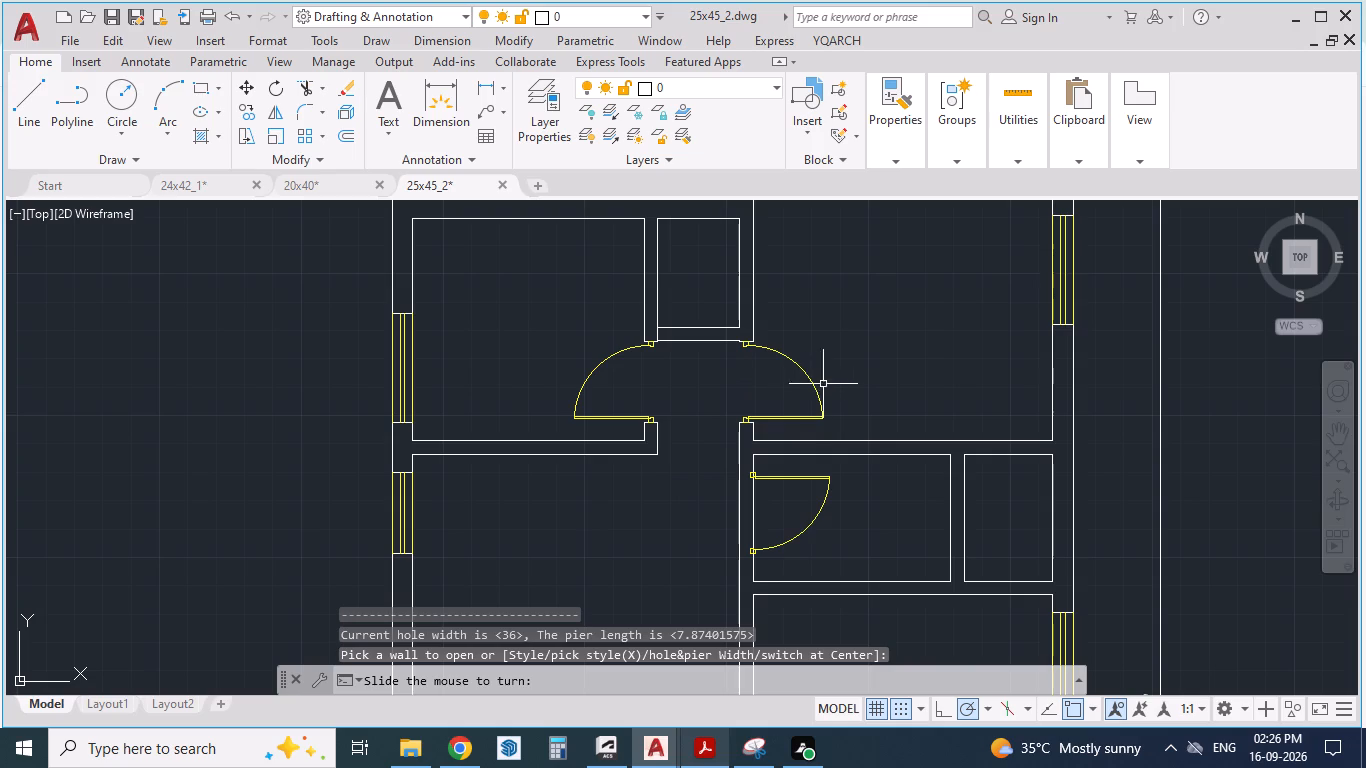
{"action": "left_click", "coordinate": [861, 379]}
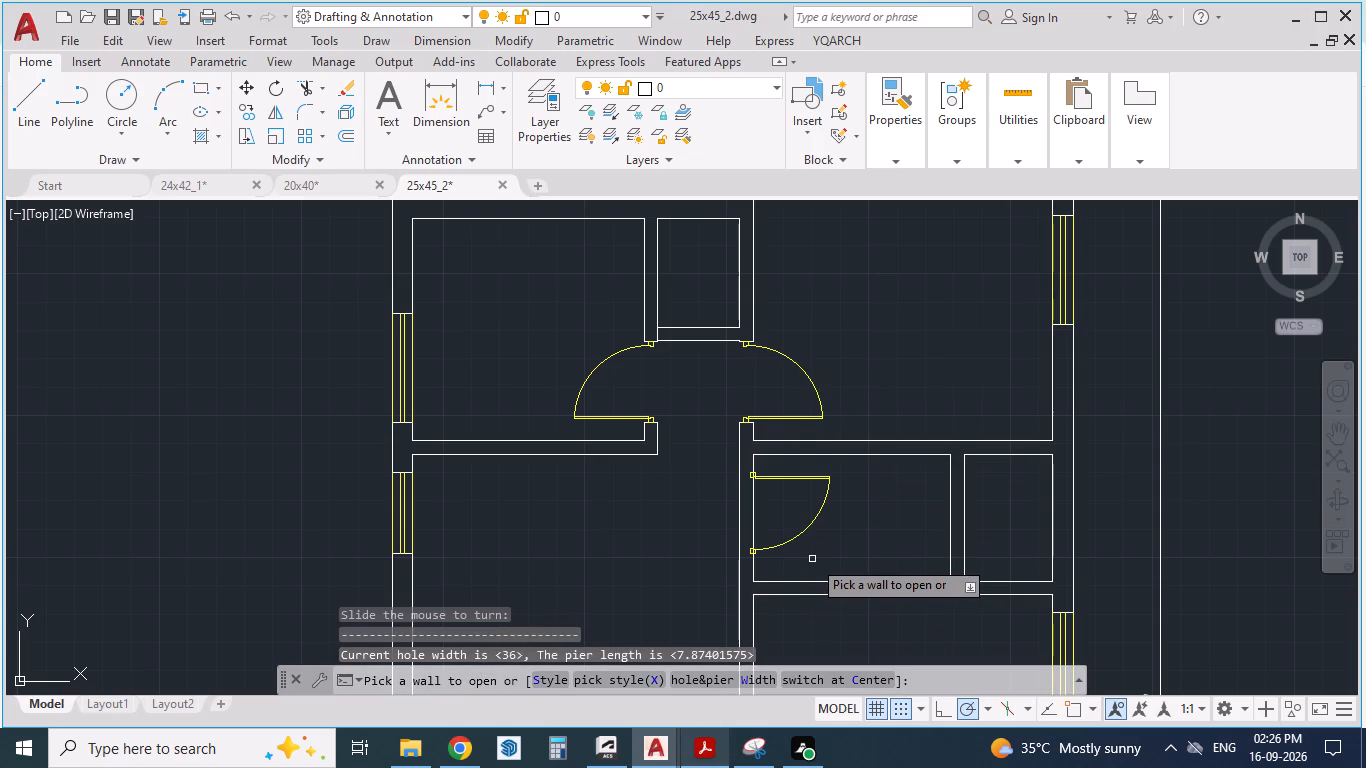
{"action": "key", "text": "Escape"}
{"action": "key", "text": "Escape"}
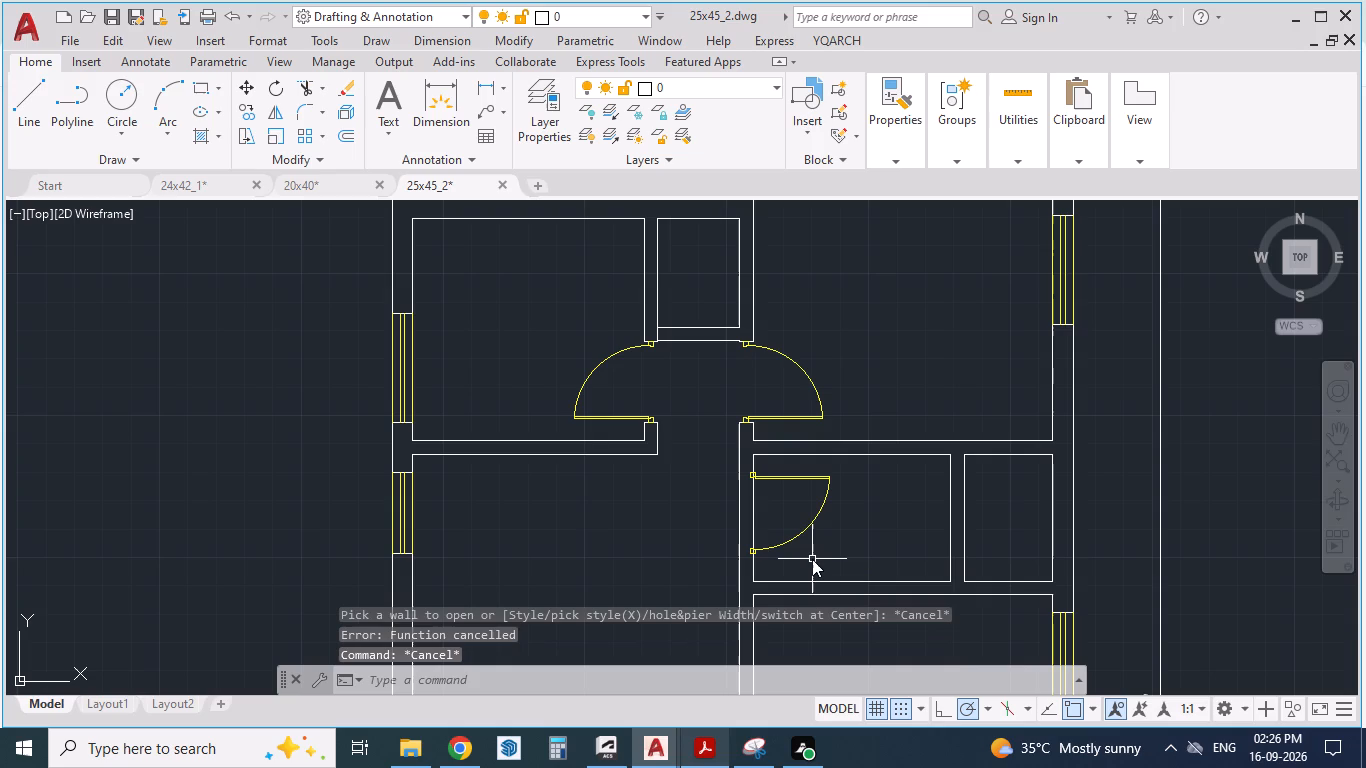
Save the 25x45_2 drawing.
{"action": "key", "text": "ctrl+s"}
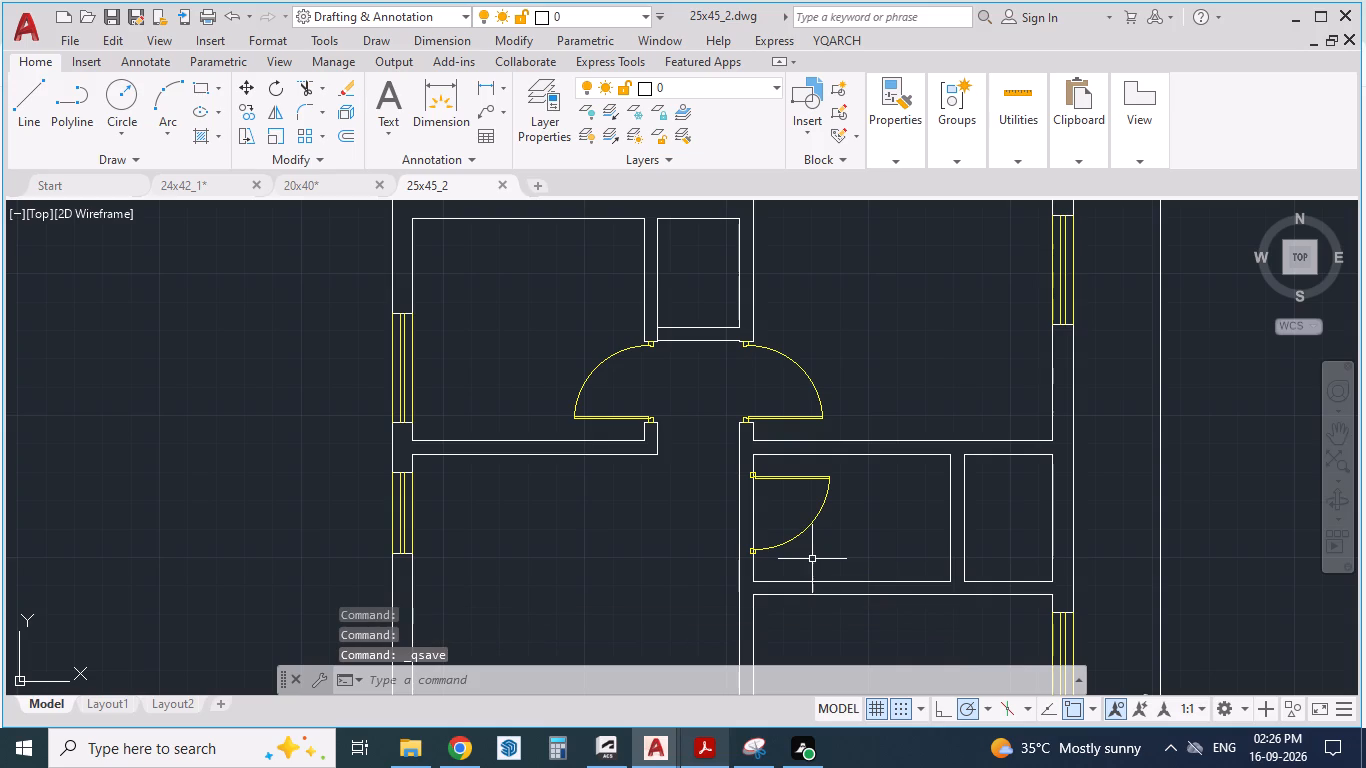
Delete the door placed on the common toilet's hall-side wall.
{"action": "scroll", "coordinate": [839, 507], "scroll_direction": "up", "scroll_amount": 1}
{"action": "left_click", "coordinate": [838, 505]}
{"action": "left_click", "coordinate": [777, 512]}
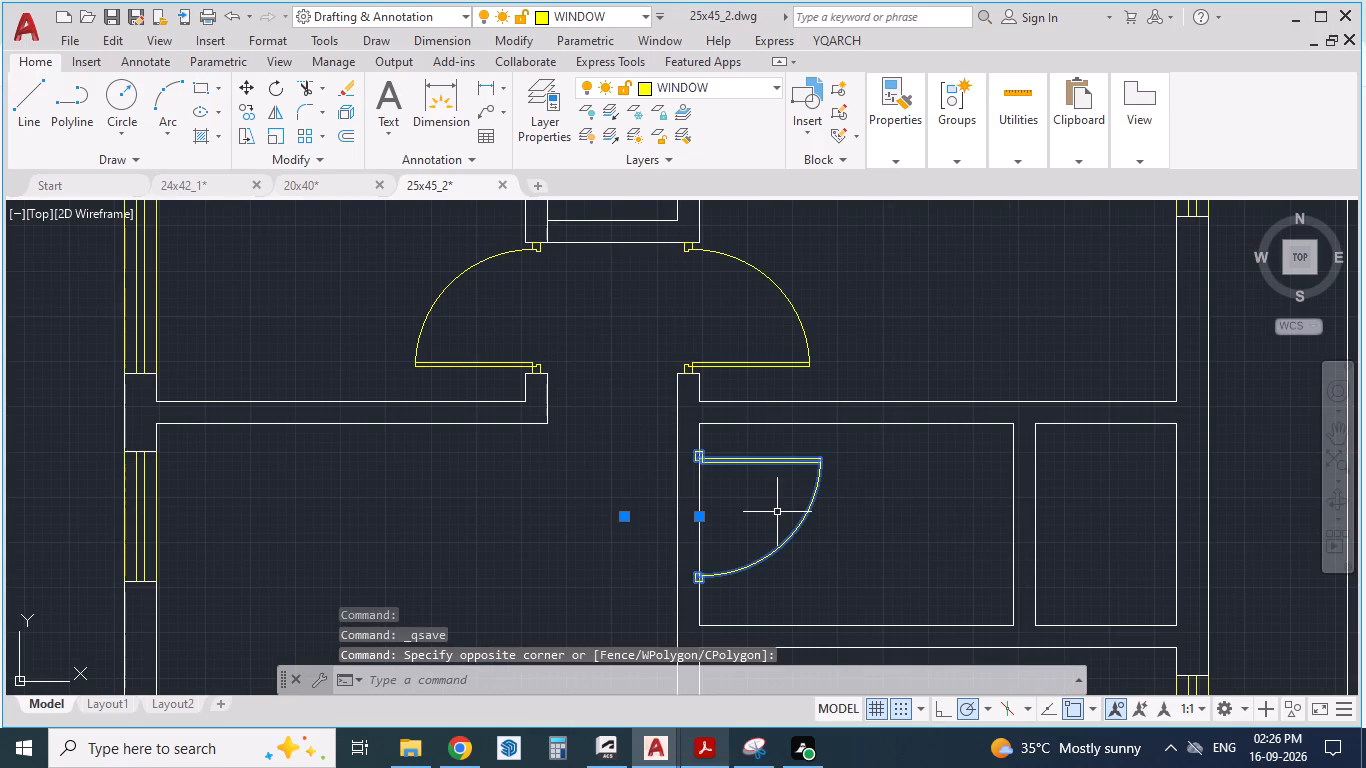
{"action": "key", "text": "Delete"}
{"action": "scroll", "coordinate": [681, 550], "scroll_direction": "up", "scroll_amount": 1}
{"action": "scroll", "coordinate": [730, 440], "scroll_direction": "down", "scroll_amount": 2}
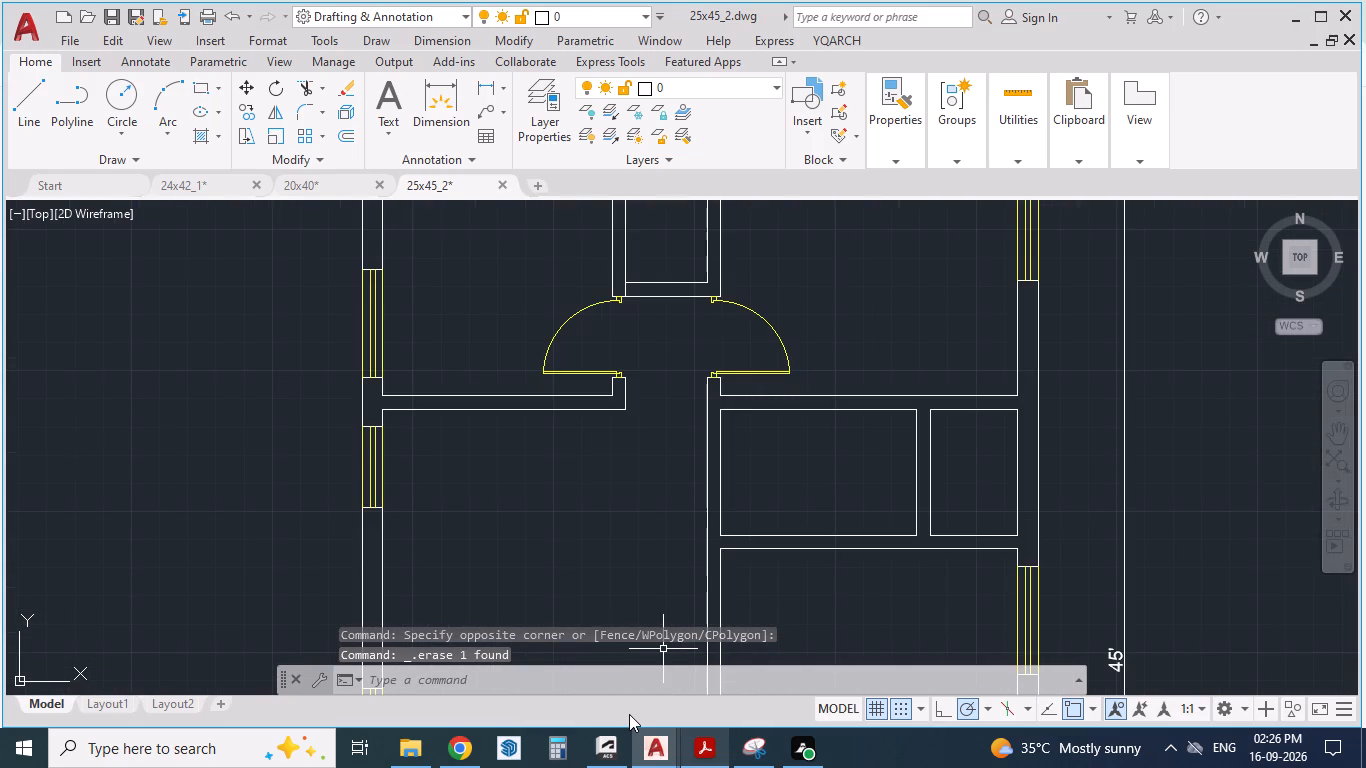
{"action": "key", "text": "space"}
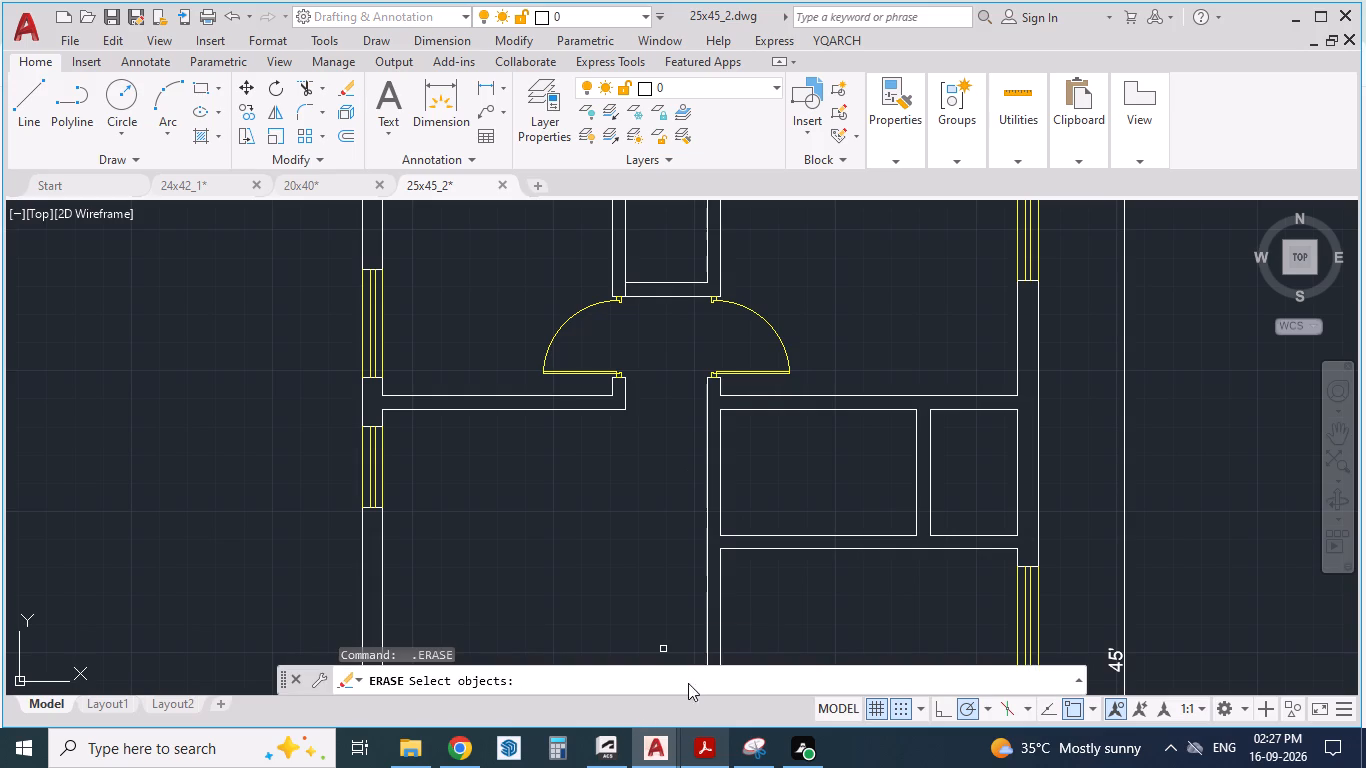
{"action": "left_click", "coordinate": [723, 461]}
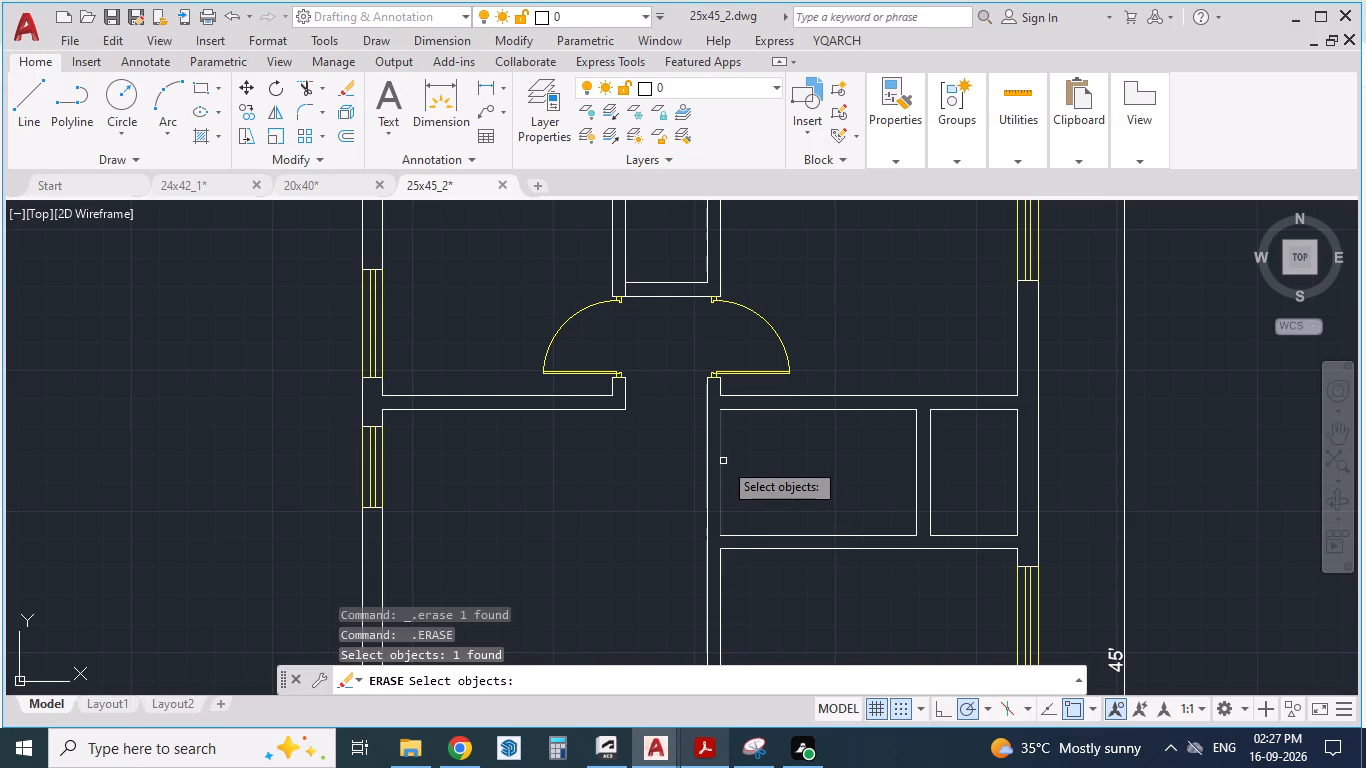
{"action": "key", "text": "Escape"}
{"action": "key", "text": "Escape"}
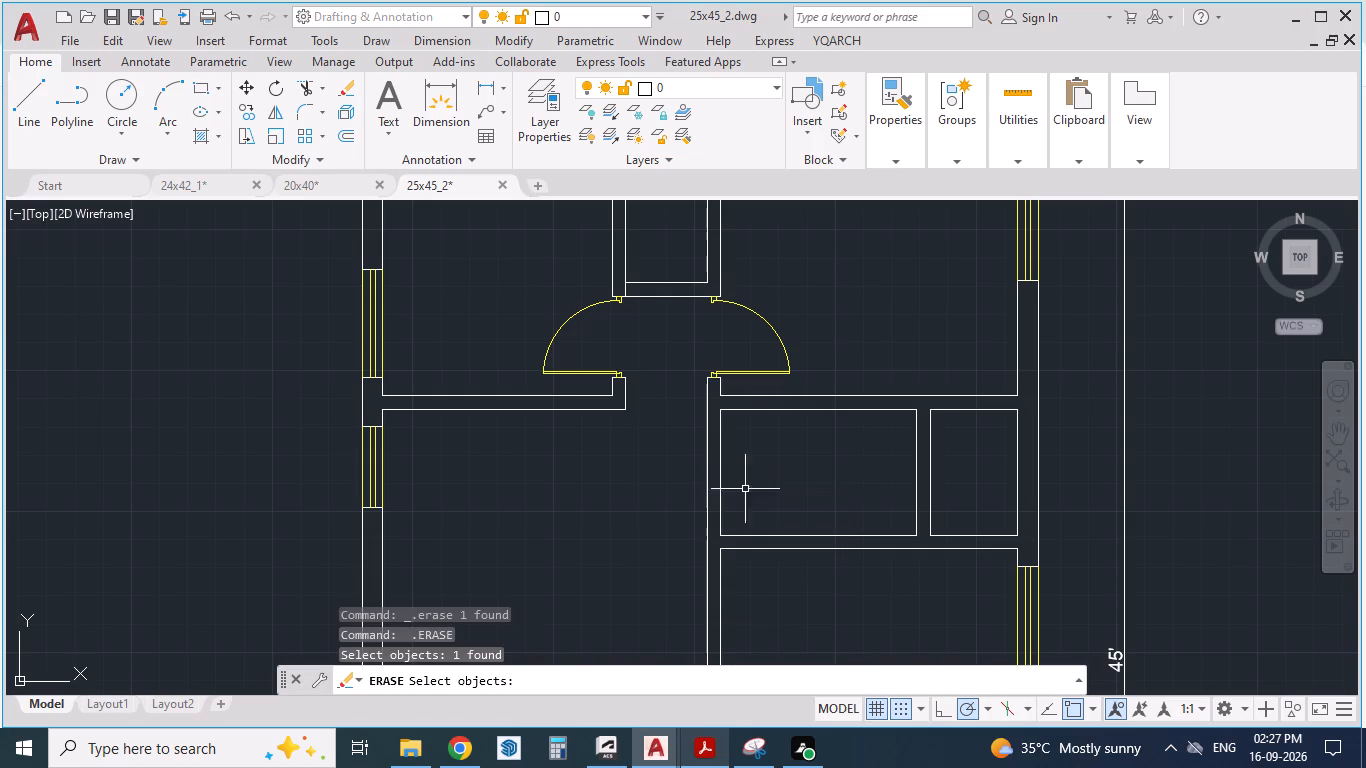
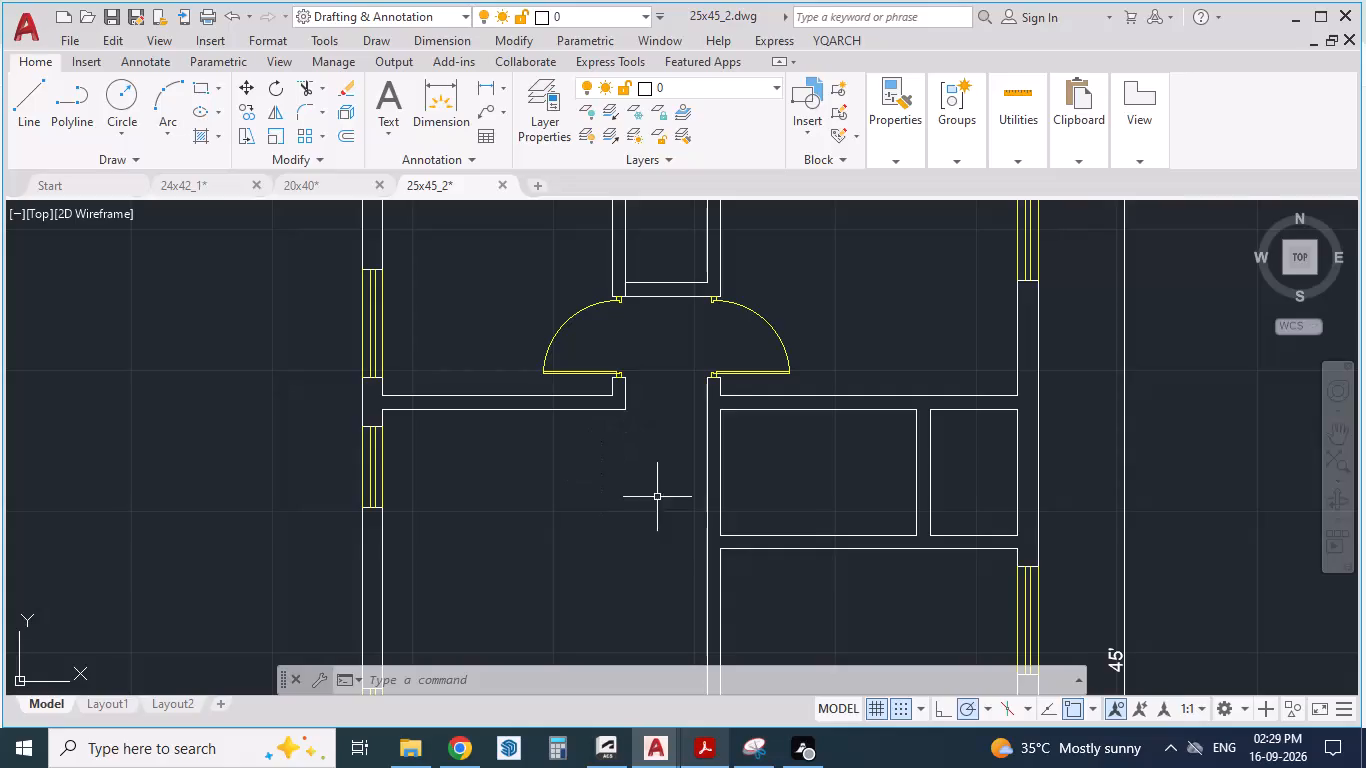
Open a 36-wide door in the common toilet's hall-side wall, just below the Bedroom-1 door, swinging into the toilet.
{"action": "left_click", "coordinate": [824, 42]}
{"action": "left_click", "coordinate": [877, 122]}
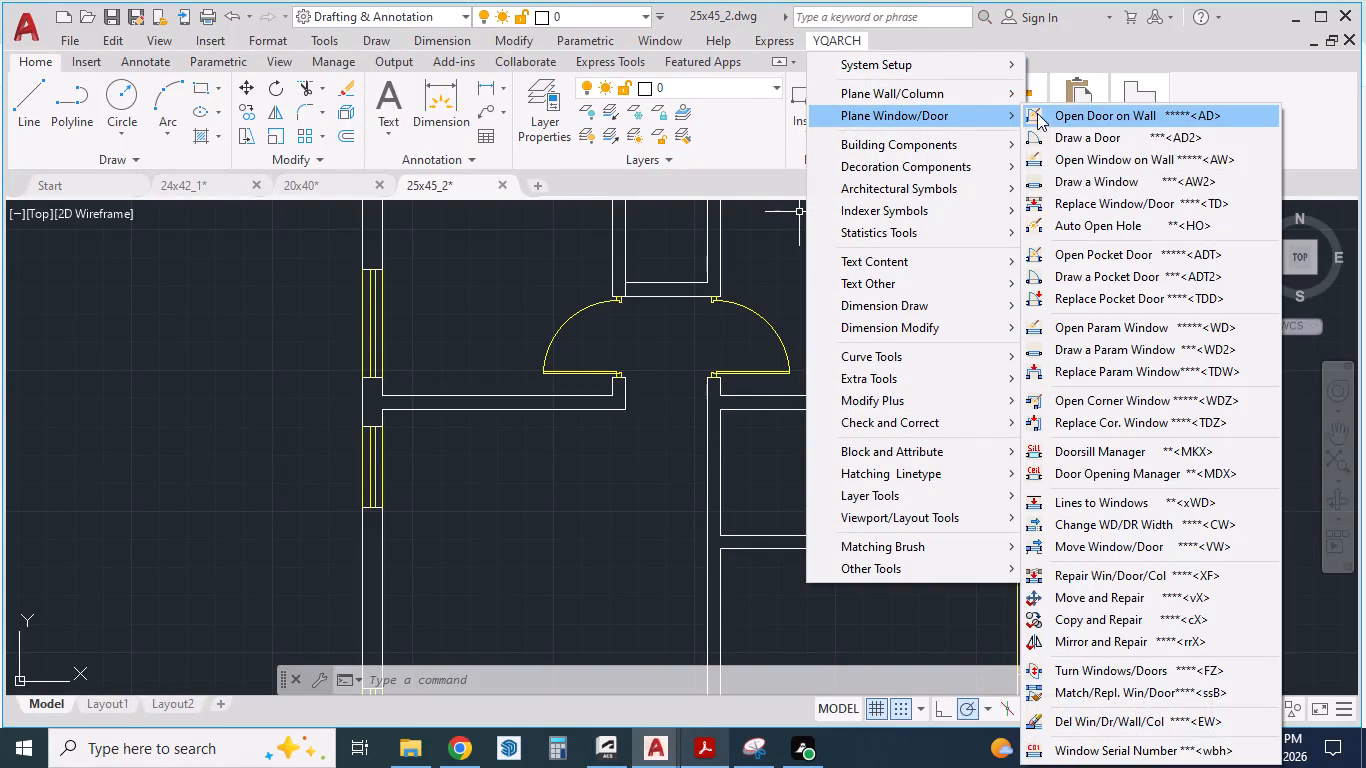
{"action": "left_click", "coordinate": [1119, 123]}
{"action": "left_click", "coordinate": [682, 681]}
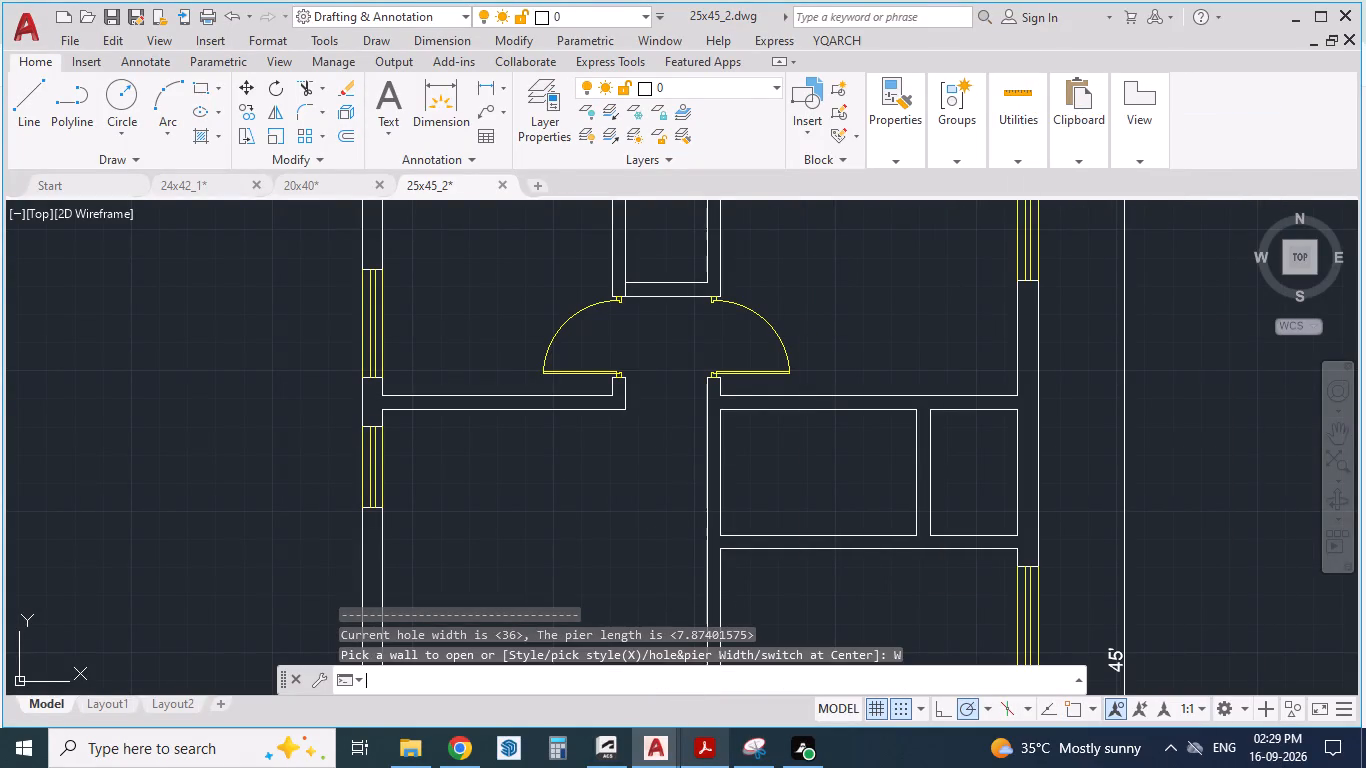
{"action": "left_click", "coordinate": [640, 581]}
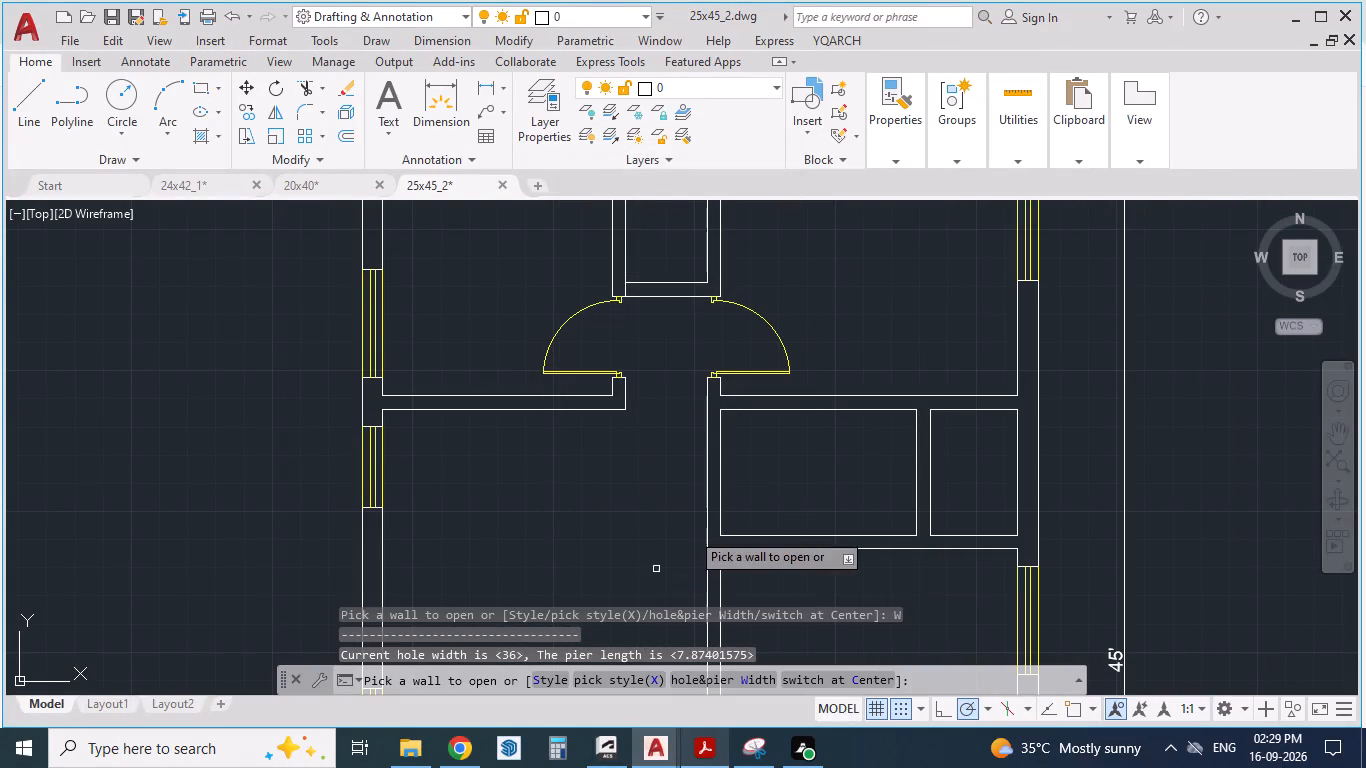
{"action": "left_click", "coordinate": [706, 451]}
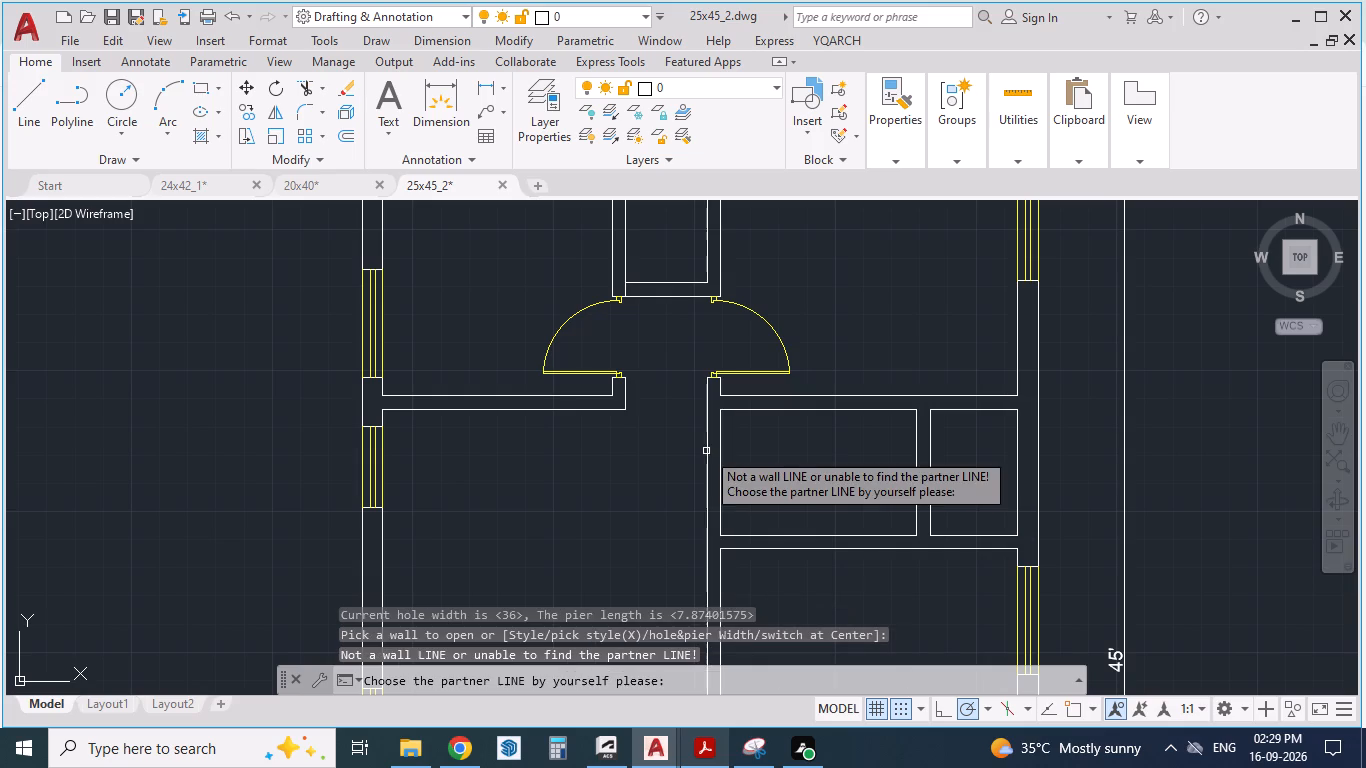
{"action": "left_click", "coordinate": [720, 449]}
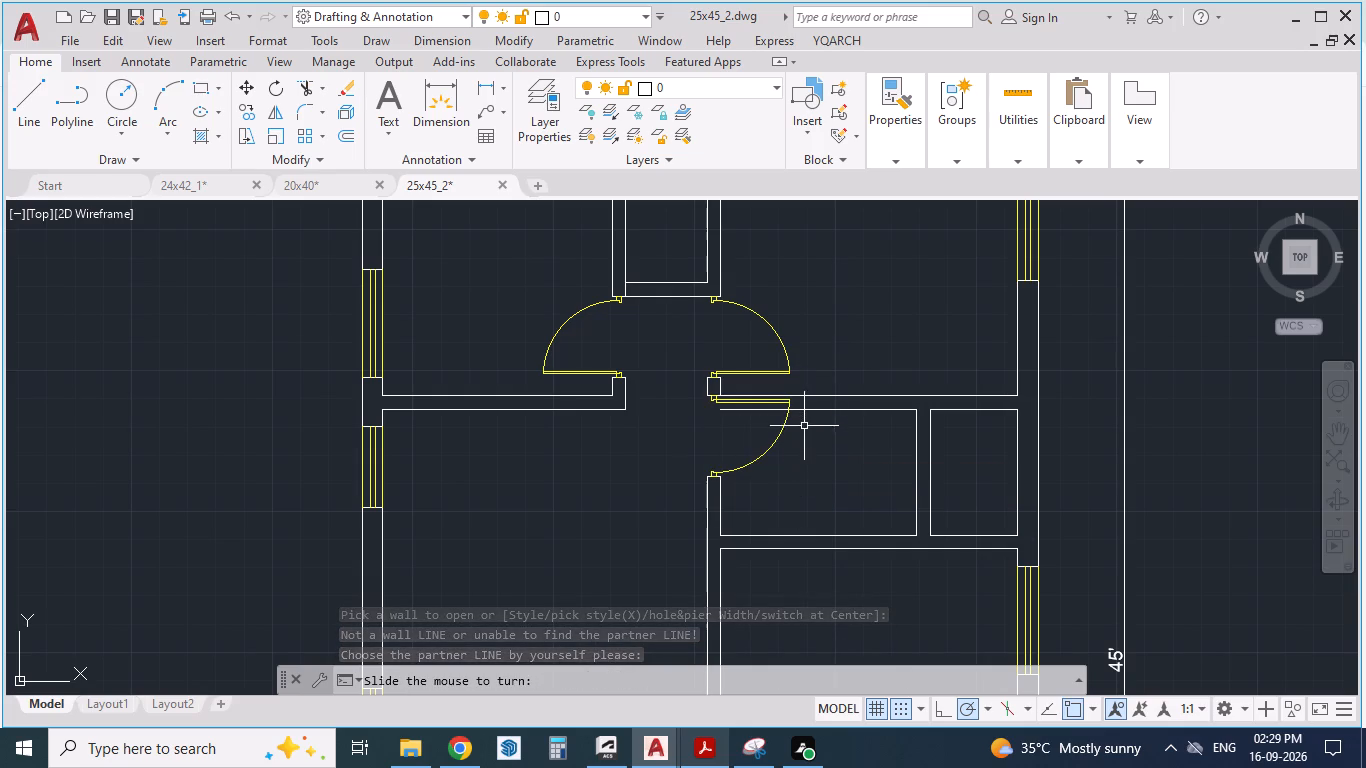
{"action": "left_click", "coordinate": [838, 380]}
{"action": "scroll", "coordinate": [790, 406], "scroll_direction": "up", "scroll_amount": 2}
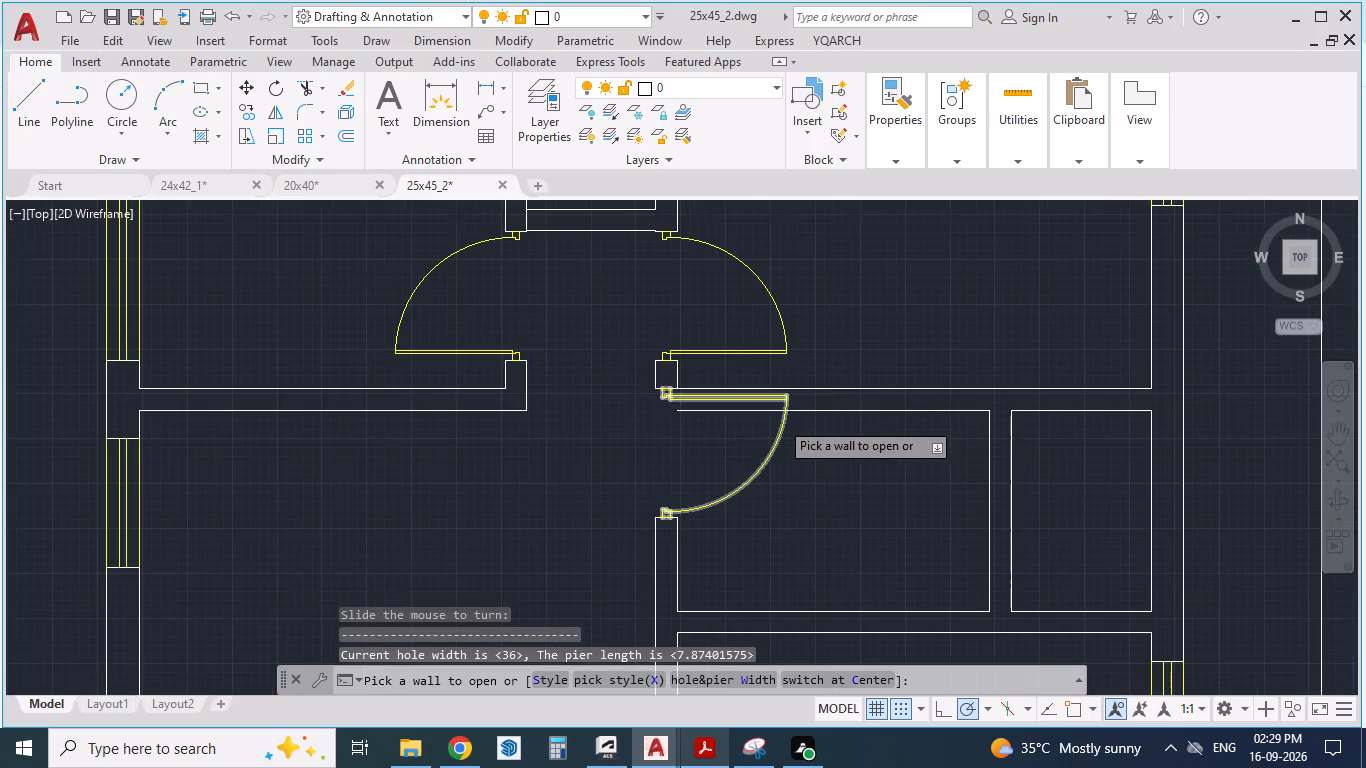
{"action": "key", "text": "Escape"}
{"action": "key", "text": "Escape"}
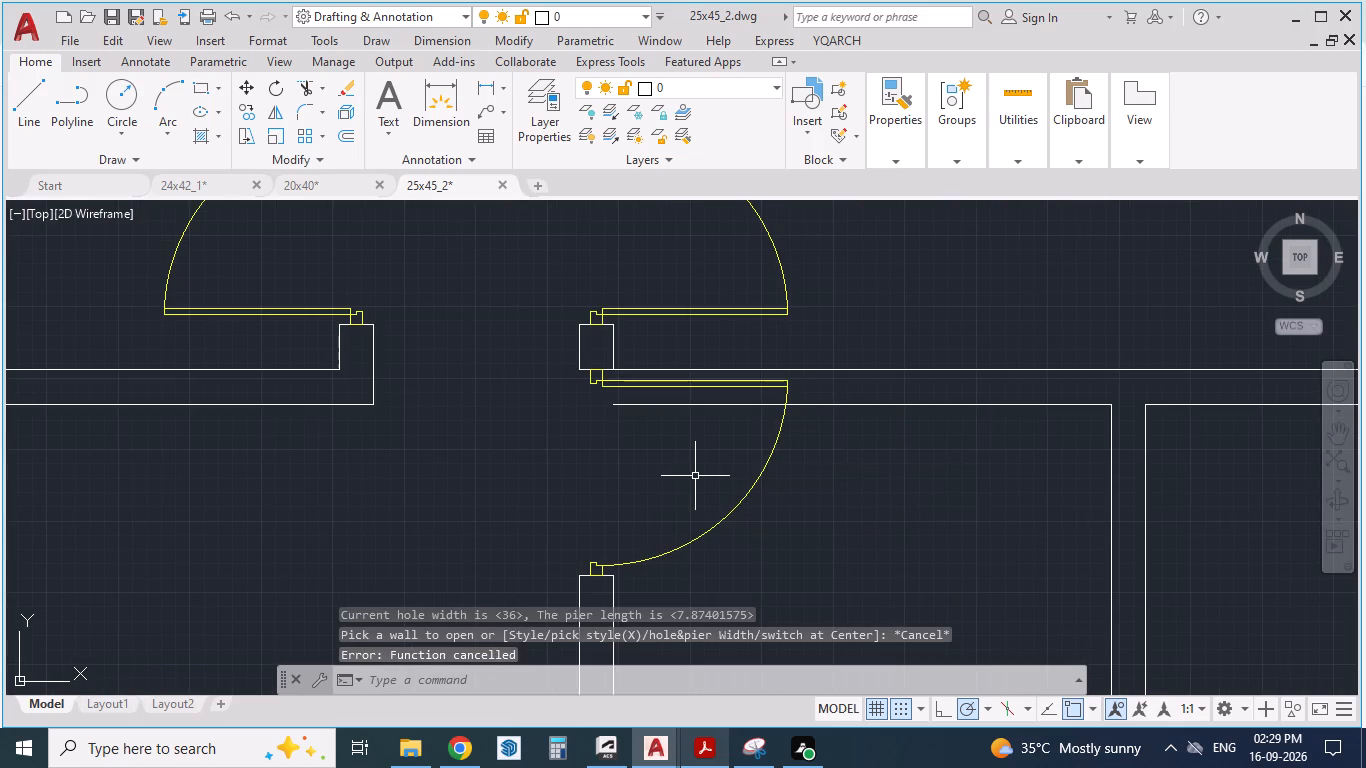
Move the common toilet door together with its lower jamb line down along the hall-side wall, away from the toilet's upper corner.
{"action": "scroll", "coordinate": [583, 396], "scroll_direction": "up", "scroll_amount": 2}
{"action": "left_click", "coordinate": [603, 289]}
{"action": "left_click", "coordinate": [577, 406]}
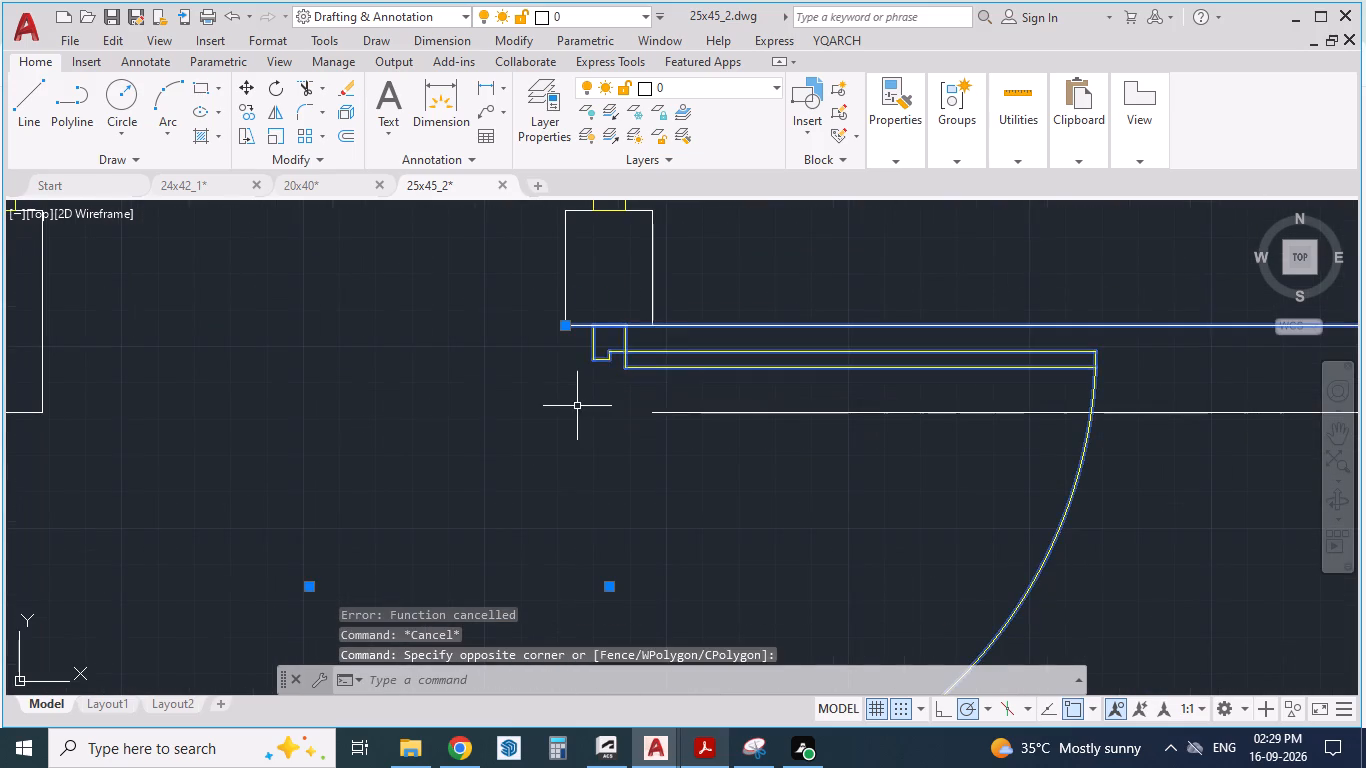
{"action": "scroll", "coordinate": [628, 341], "scroll_direction": "down", "scroll_amount": 2}
{"action": "scroll", "coordinate": [640, 525], "scroll_direction": "up", "scroll_amount": 1}
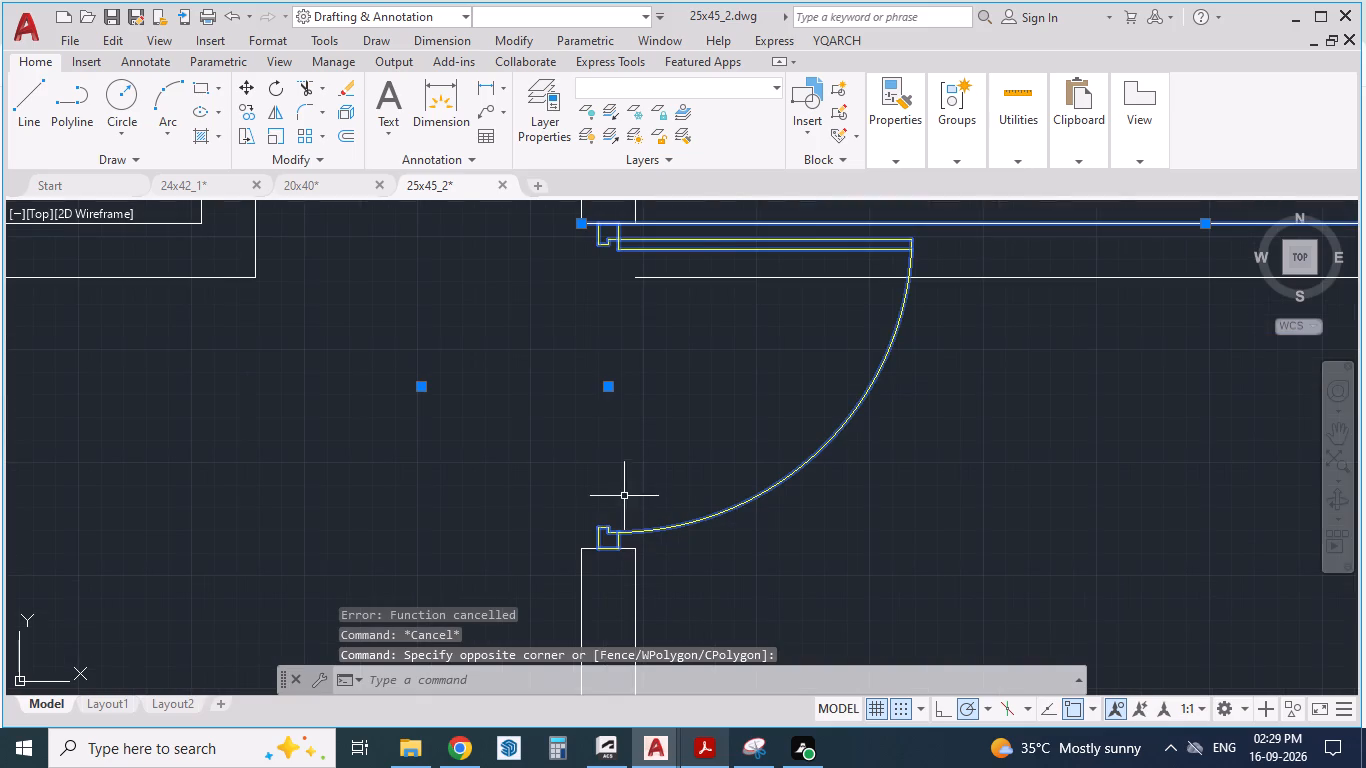
{"action": "left_click", "coordinate": [624, 496]}
{"action": "left_click", "coordinate": [595, 573]}
{"action": "left_click", "coordinate": [917, 451]}
{"action": "left_click", "coordinate": [707, 455]}
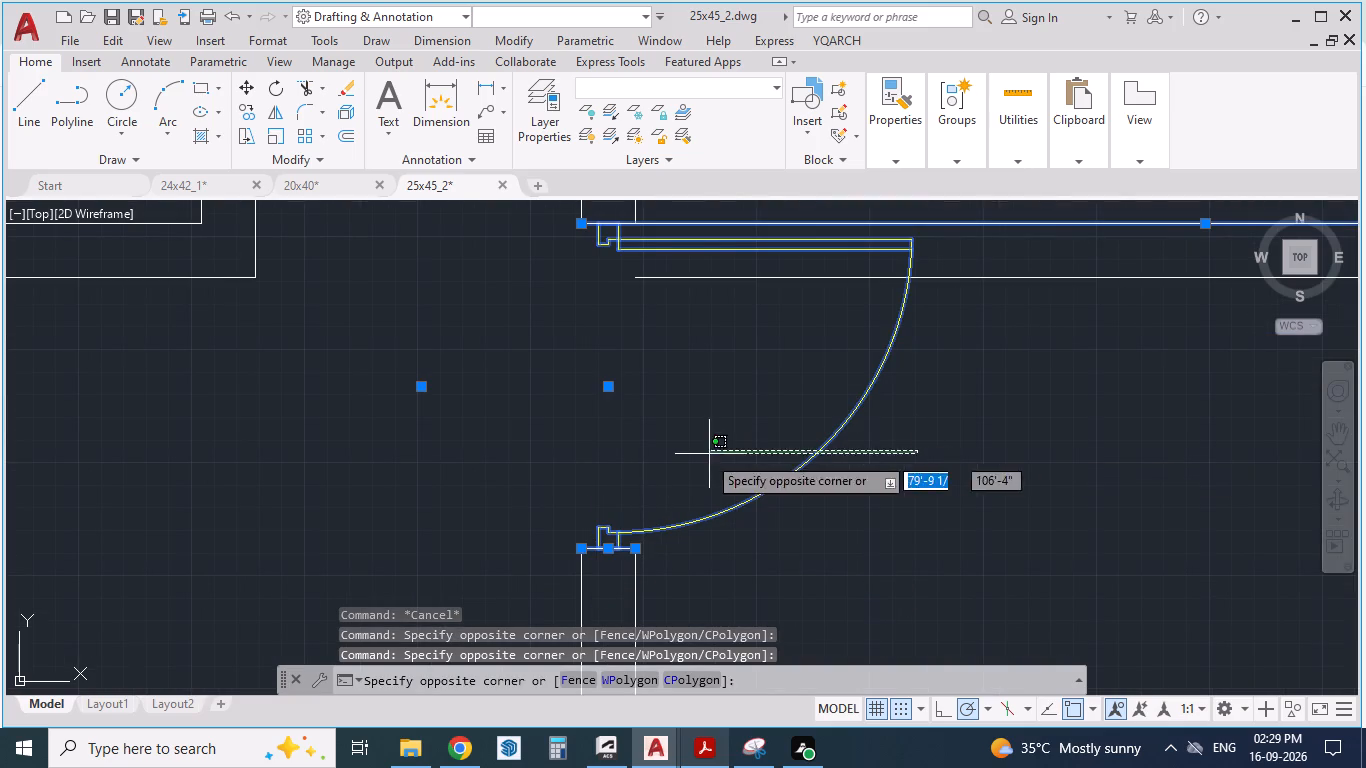
{"action": "scroll", "coordinate": [706, 455], "scroll_direction": "down", "scroll_amount": 1}
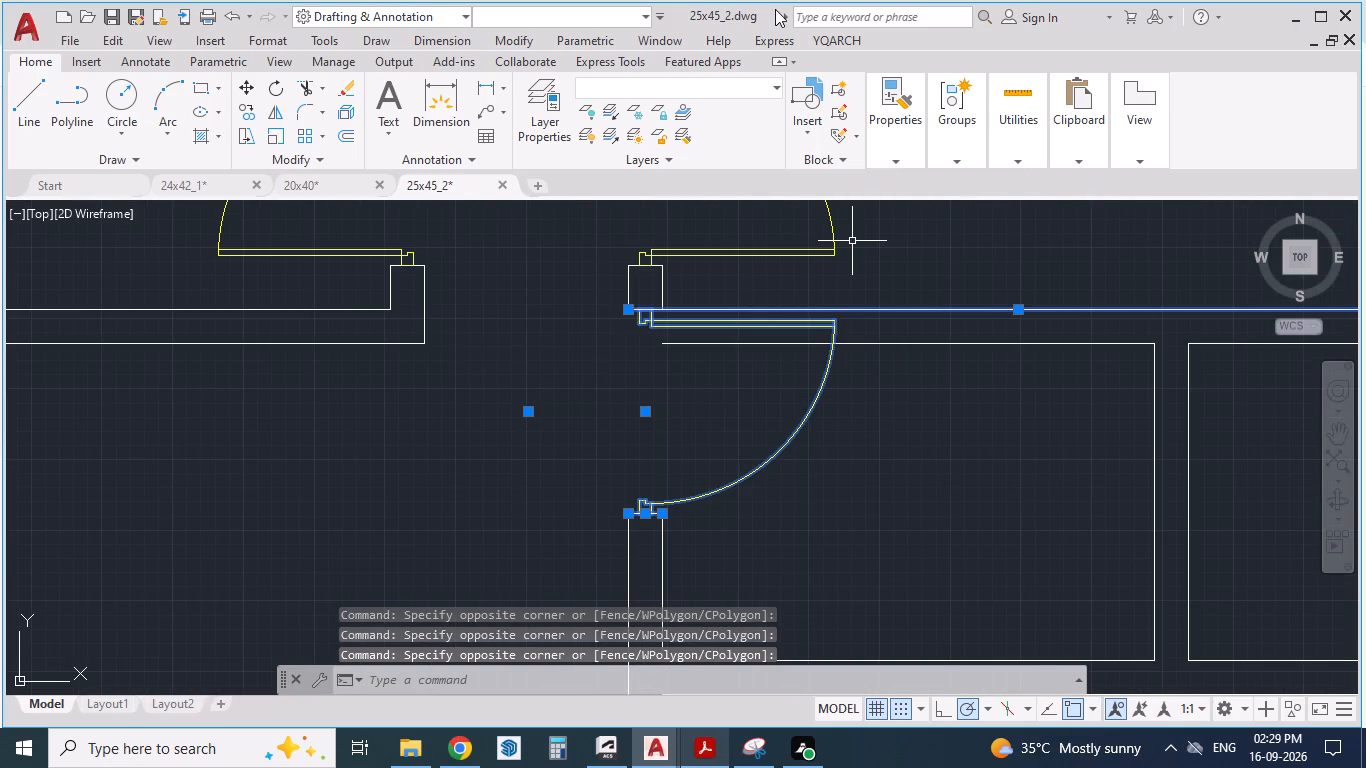
{"action": "left_click", "coordinate": [775, 9], "text": "shift"}
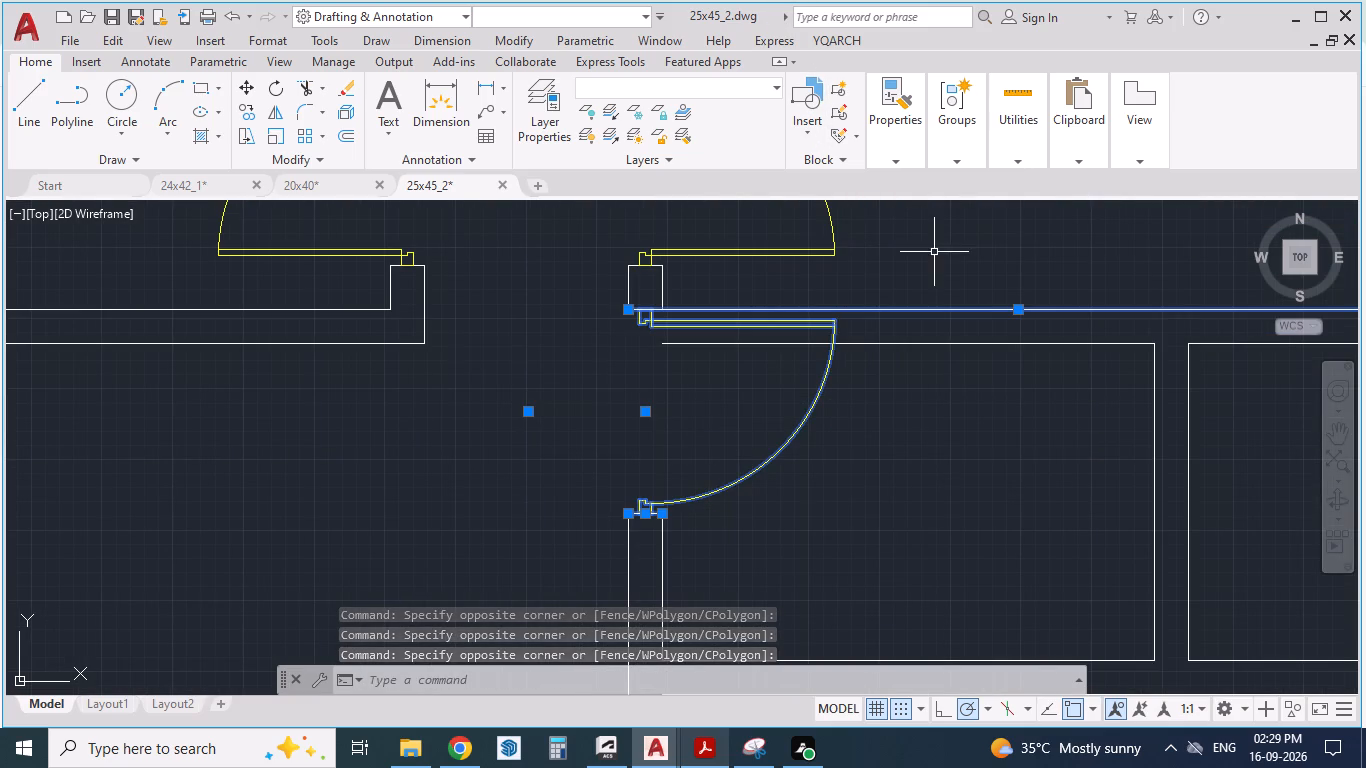
{"action": "left_click", "coordinate": [935, 269], "text": "shift"}
{"action": "left_click", "coordinate": [915, 328], "text": "shift"}
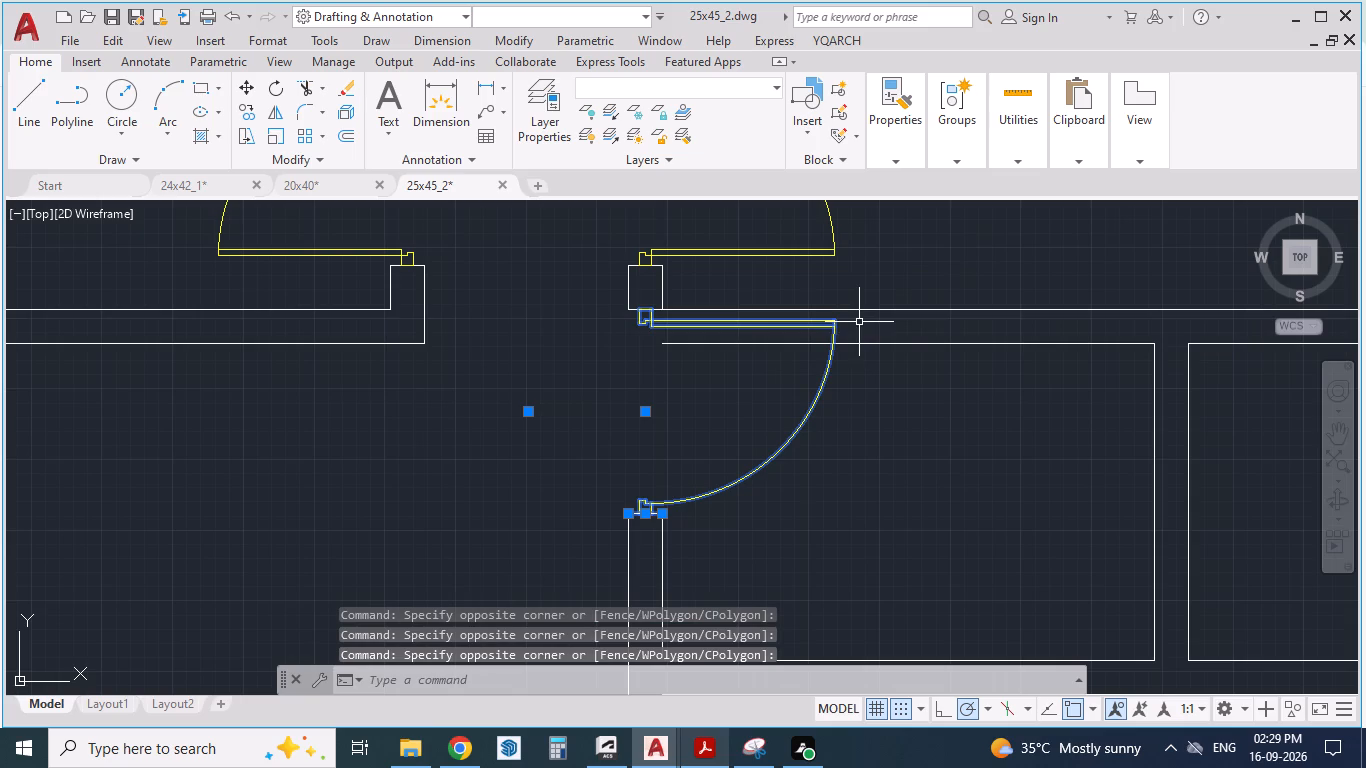
{"action": "scroll", "coordinate": [633, 292], "scroll_direction": "up", "scroll_amount": 3}
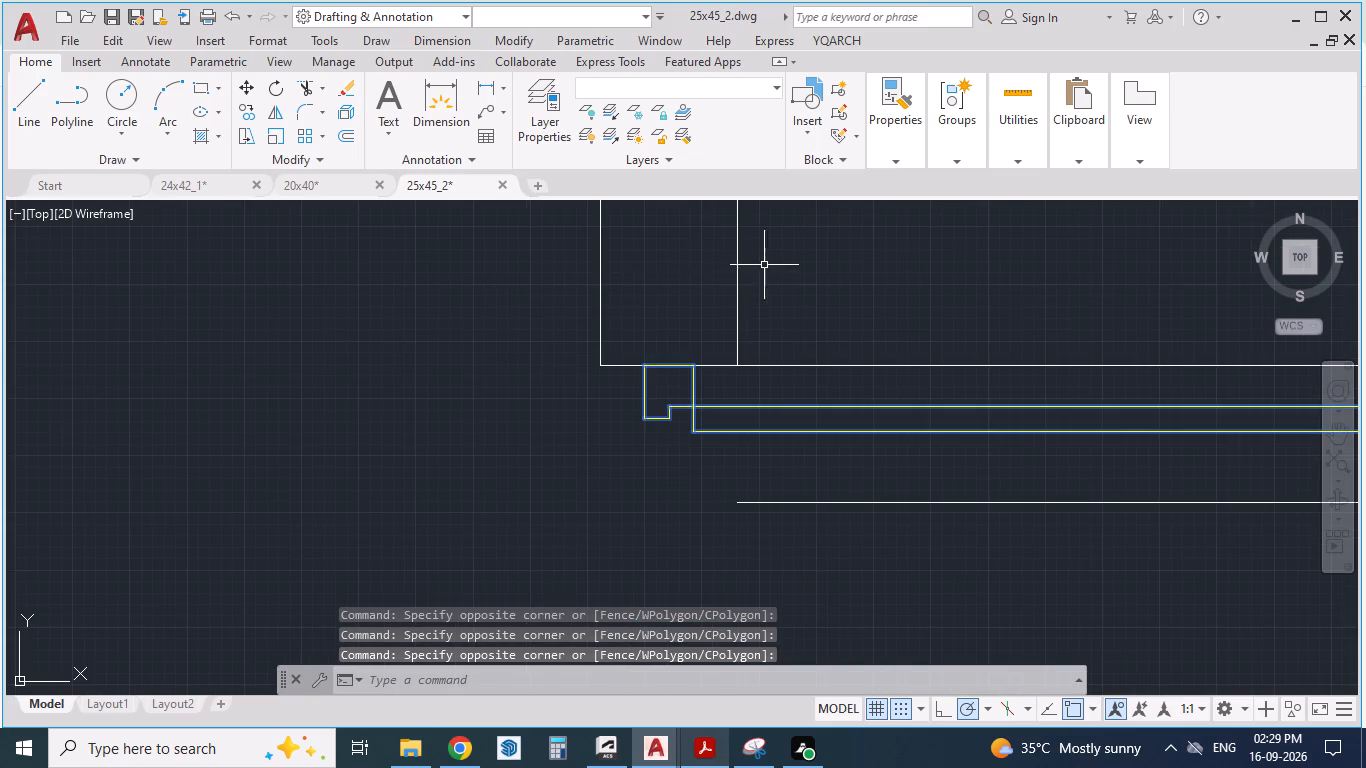
{"action": "left_click", "coordinate": [800, 253], "text": "shift"}
{"action": "left_click", "coordinate": [558, 281], "text": "shift"}
{"action": "scroll", "coordinate": [659, 276], "scroll_direction": "down", "scroll_amount": 2}
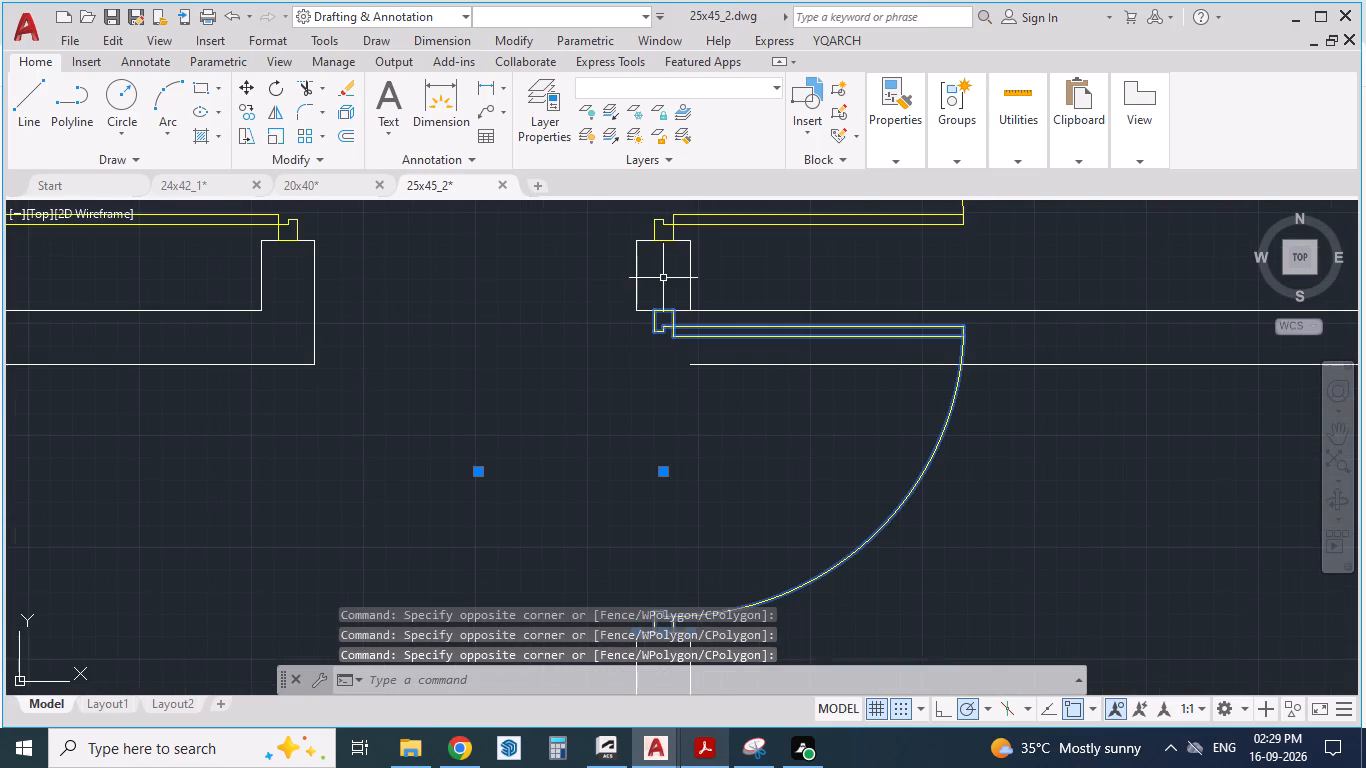
{"action": "scroll", "coordinate": [678, 349], "scroll_direction": "down", "scroll_amount": 1}
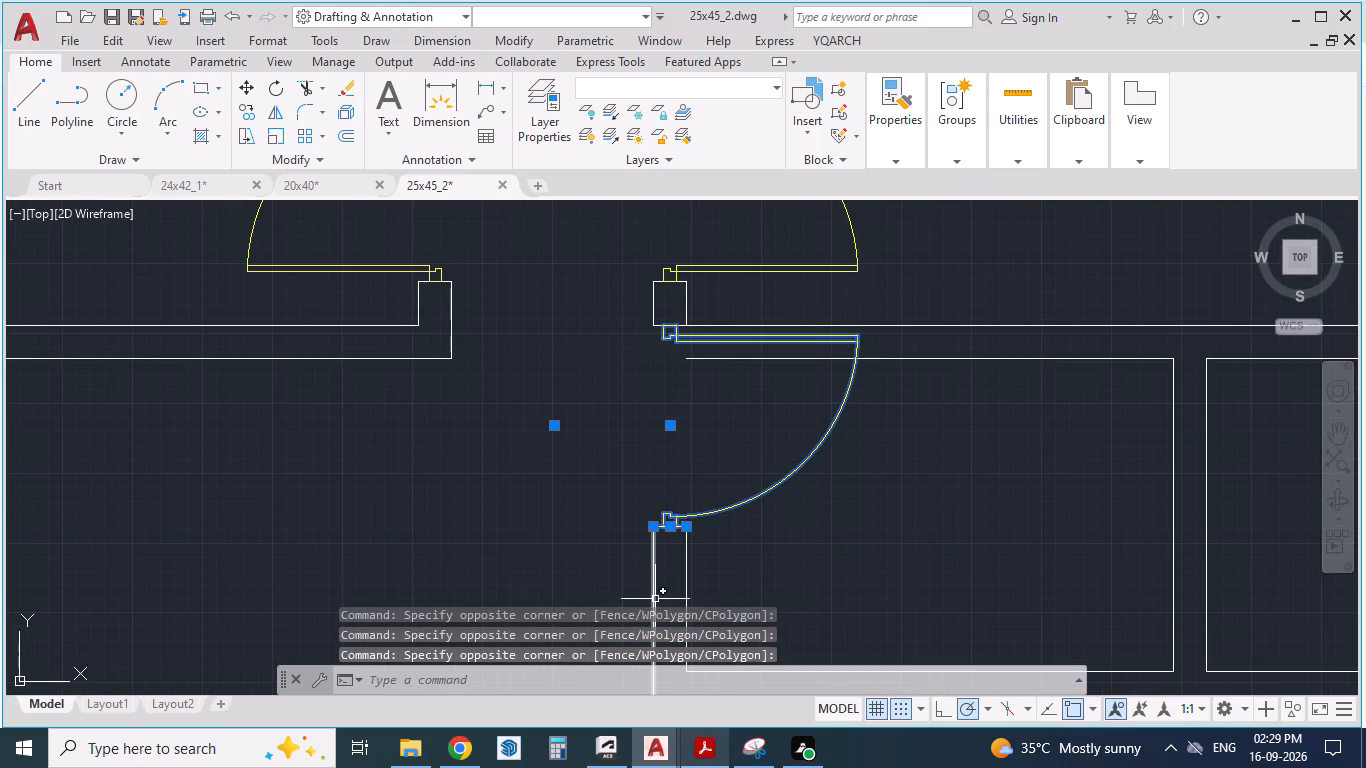
{"action": "scroll", "coordinate": [660, 577], "scroll_direction": "up", "scroll_amount": 1}
{"action": "scroll", "coordinate": [660, 566], "scroll_direction": "down", "scroll_amount": 2}
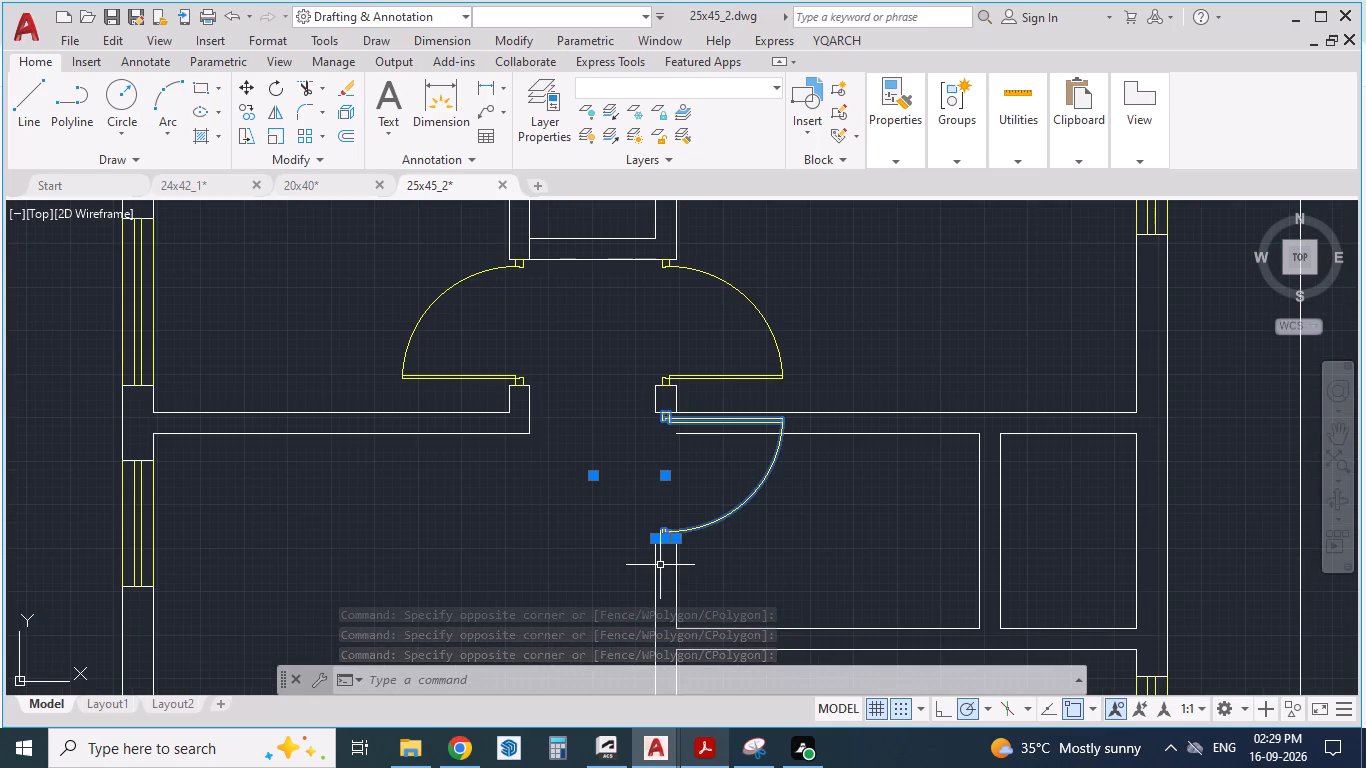
{"action": "scroll", "coordinate": [653, 587], "scroll_direction": "up", "scroll_amount": 1}
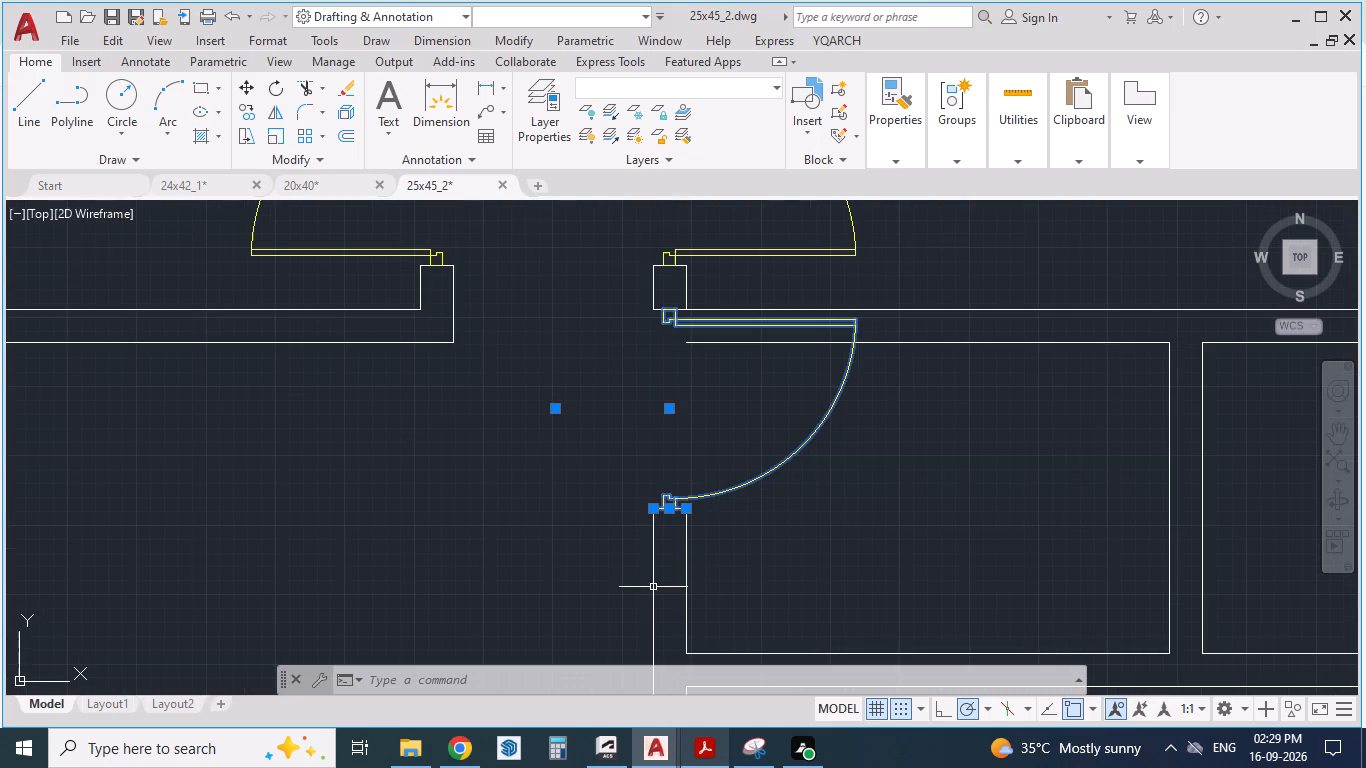
{"action": "key", "text": "m"}
{"action": "key", "text": "Return"}
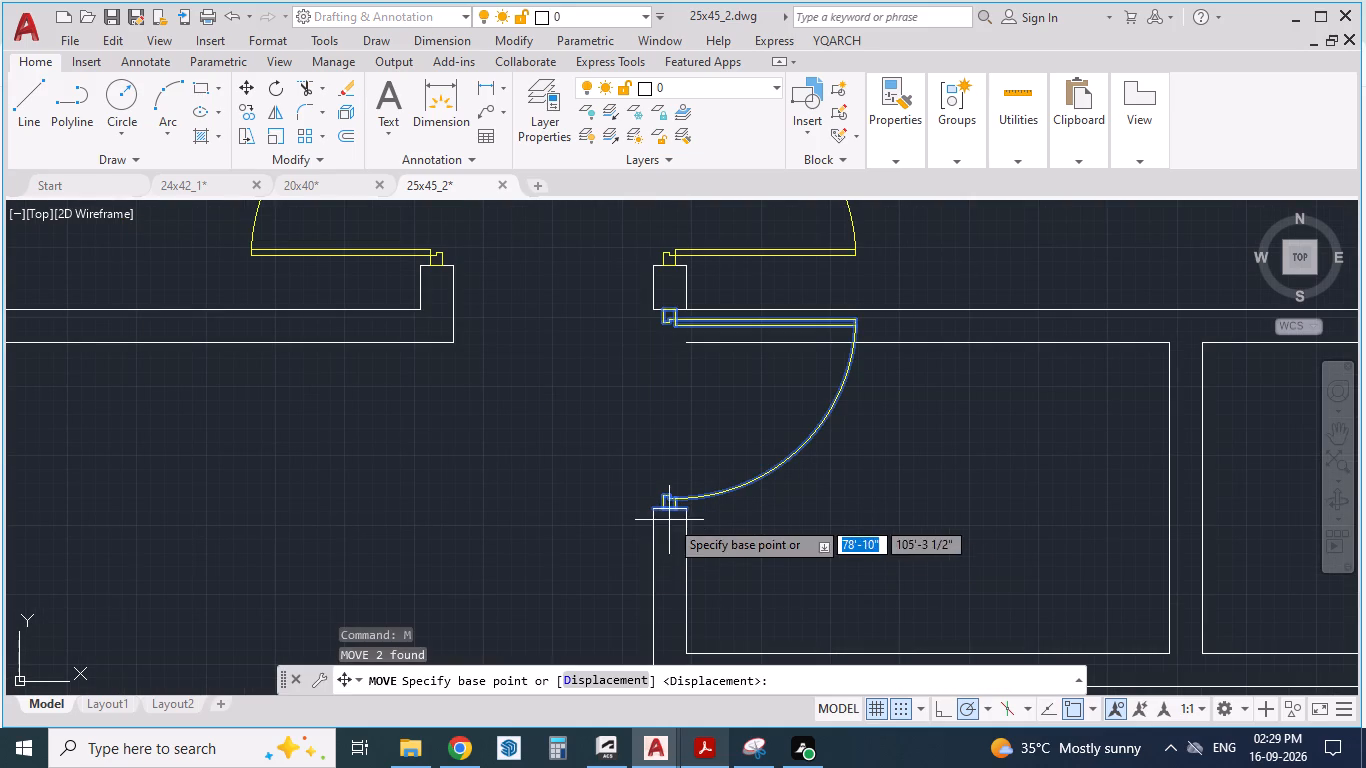
{"action": "scroll", "coordinate": [663, 537], "scroll_direction": "up", "scroll_amount": 1}
{"action": "left_click_drag", "start_coordinate": [691, 491], "coordinate": [688, 575]}
{"action": "scroll", "coordinate": [688, 575], "scroll_direction": "up", "scroll_amount": 4}
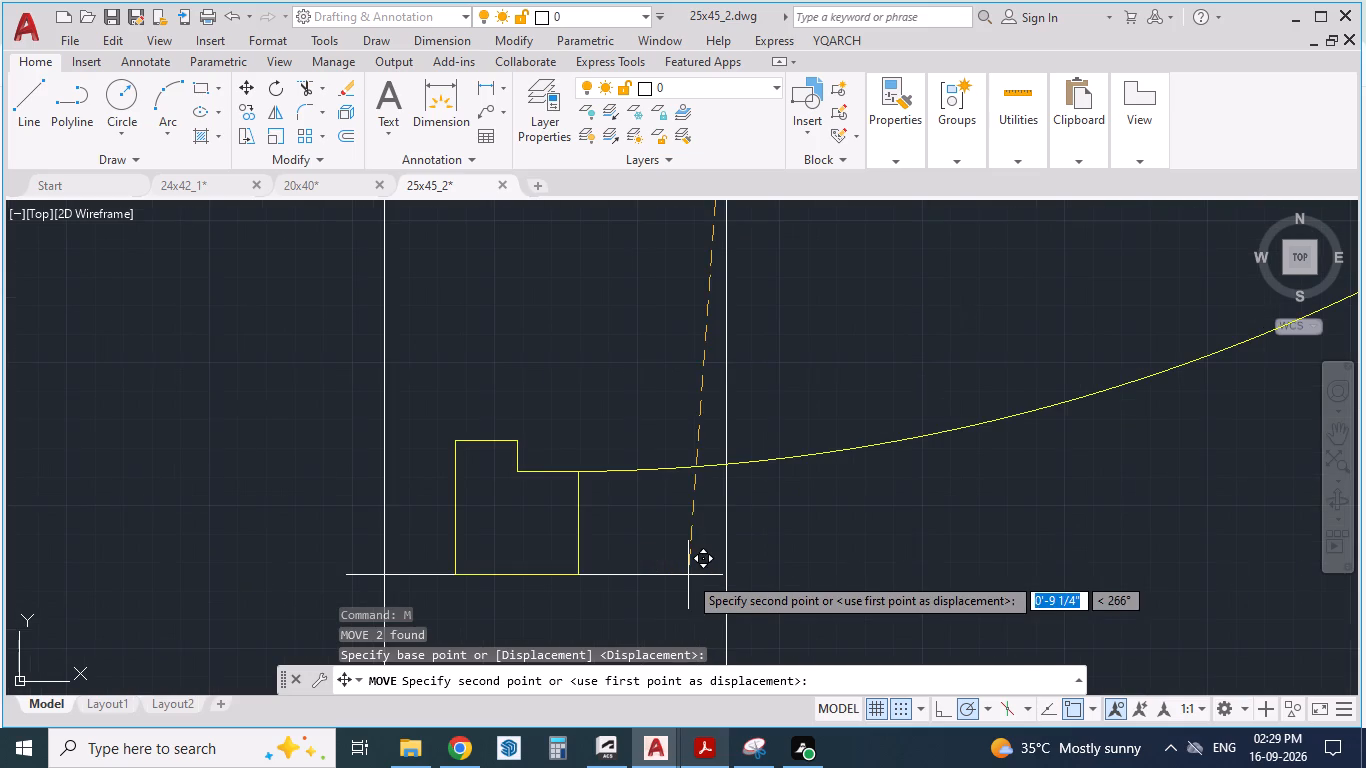
{"action": "left_click_drag", "start_coordinate": [688, 575], "coordinate": [721, 526]}
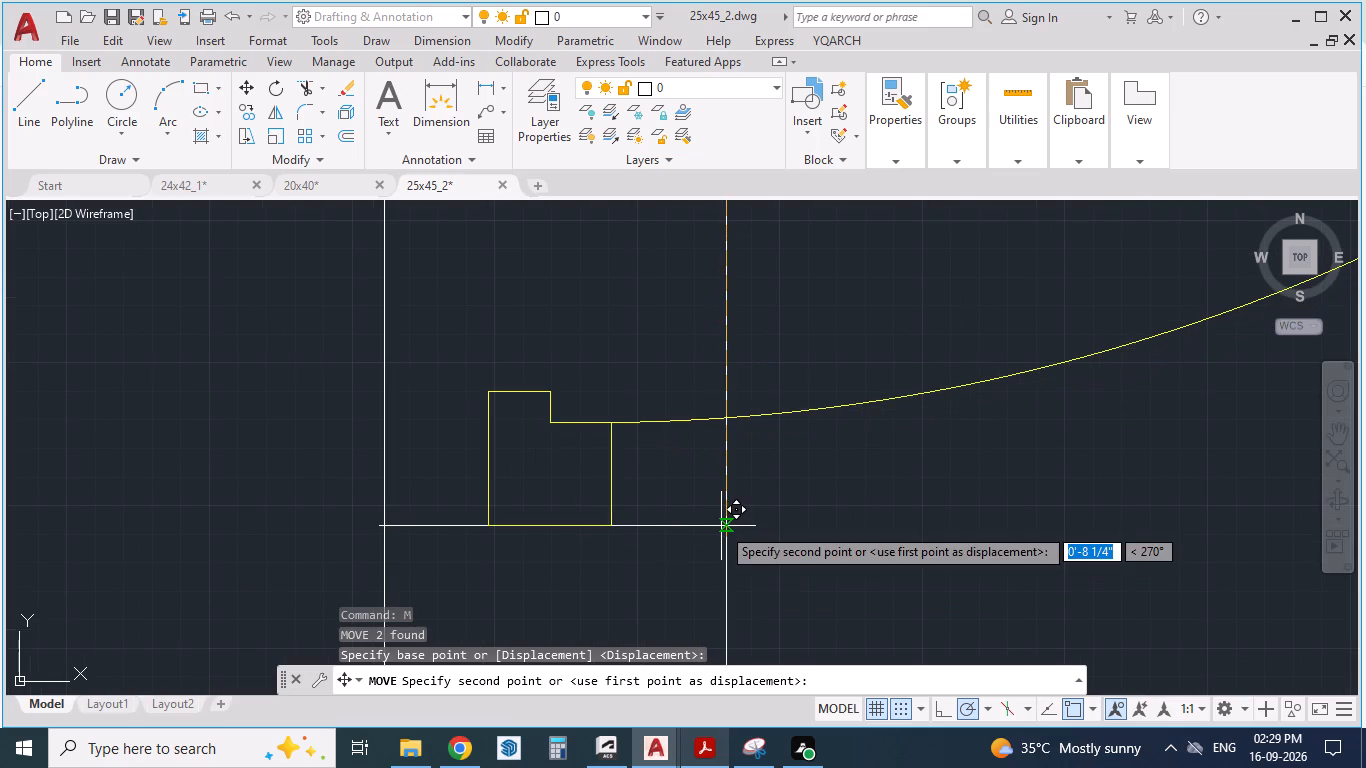
{"action": "left_click_drag", "start_coordinate": [721, 526], "coordinate": [721, 535]}
{"action": "scroll", "coordinate": [721, 535], "scroll_direction": "down", "scroll_amount": 5}
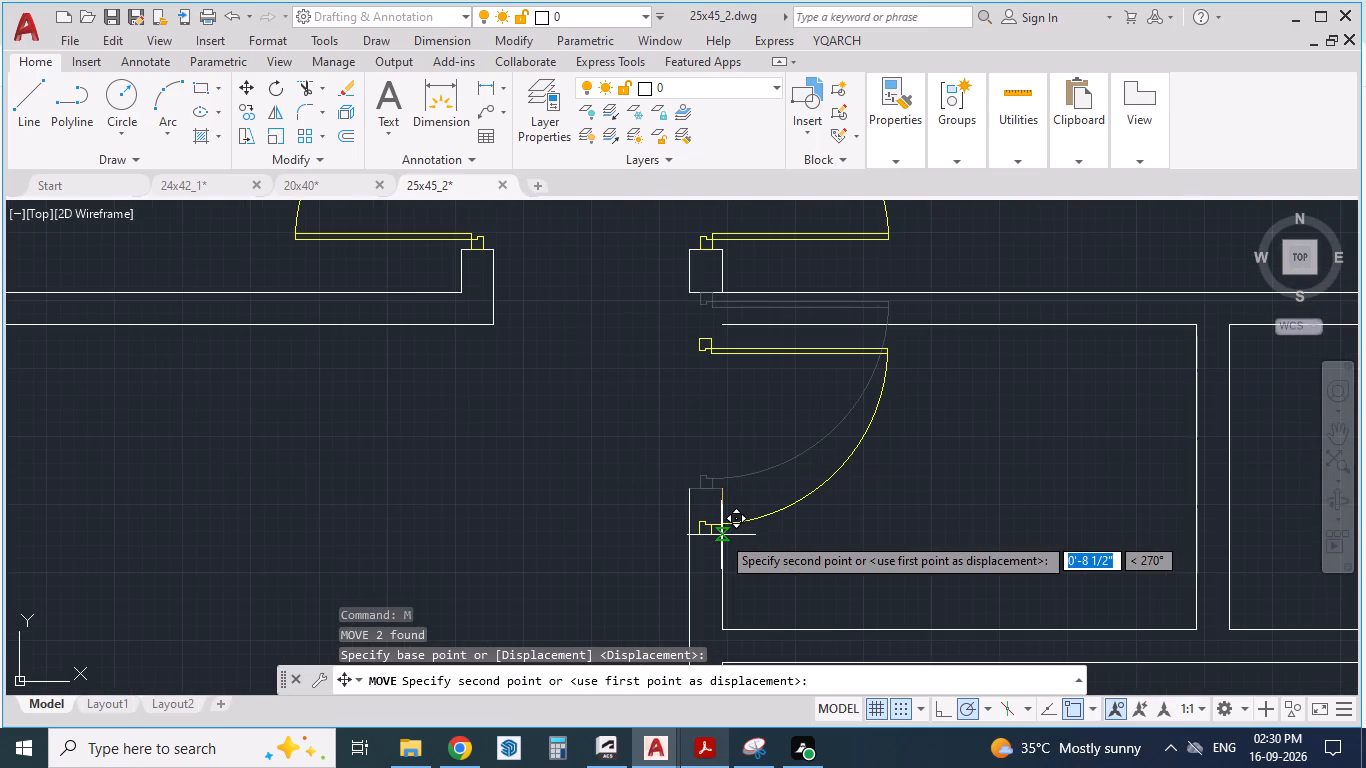
{"action": "left_click_drag", "start_coordinate": [721, 535], "coordinate": [719, 548]}
{"action": "scroll", "coordinate": [719, 548], "scroll_direction": "up", "scroll_amount": 6}
{"action": "left_click", "coordinate": [719, 548]}
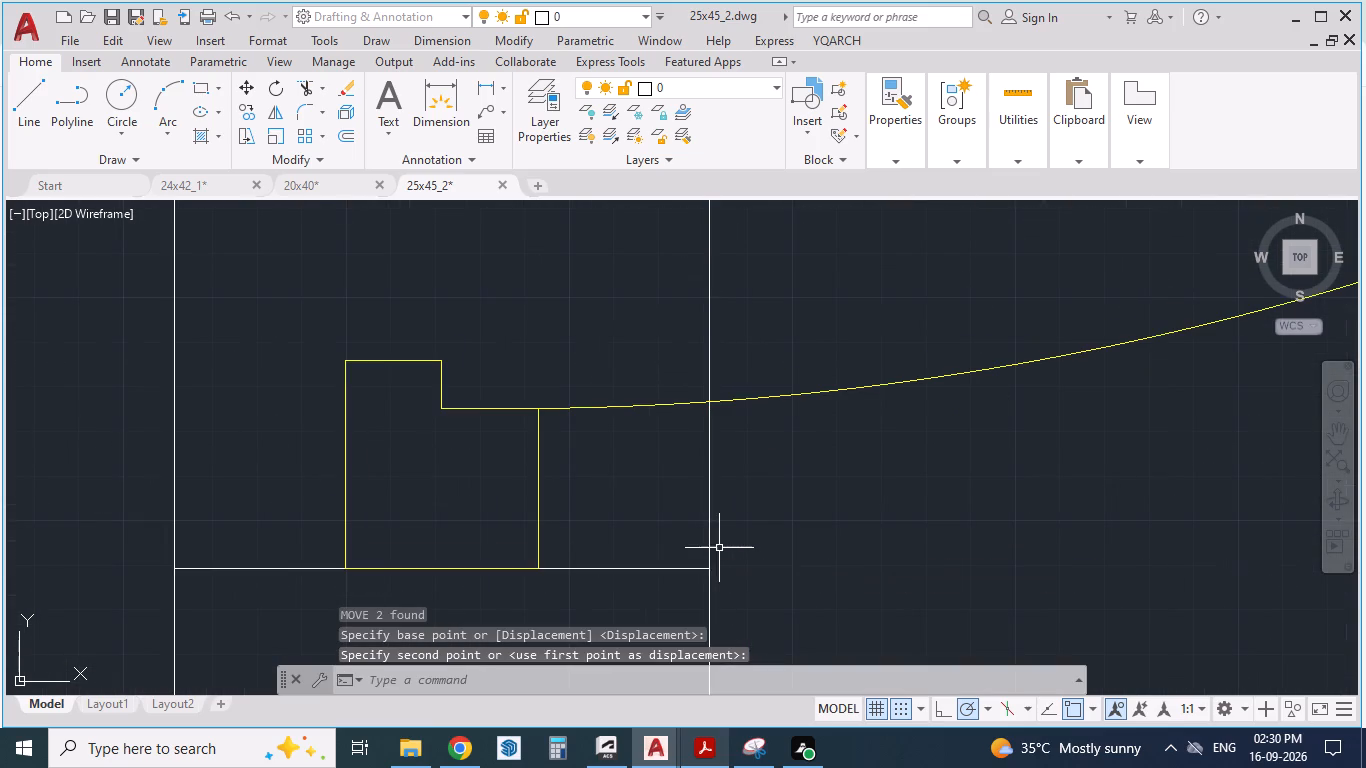
{"action": "scroll", "coordinate": [749, 532], "scroll_direction": "down", "scroll_amount": 3}
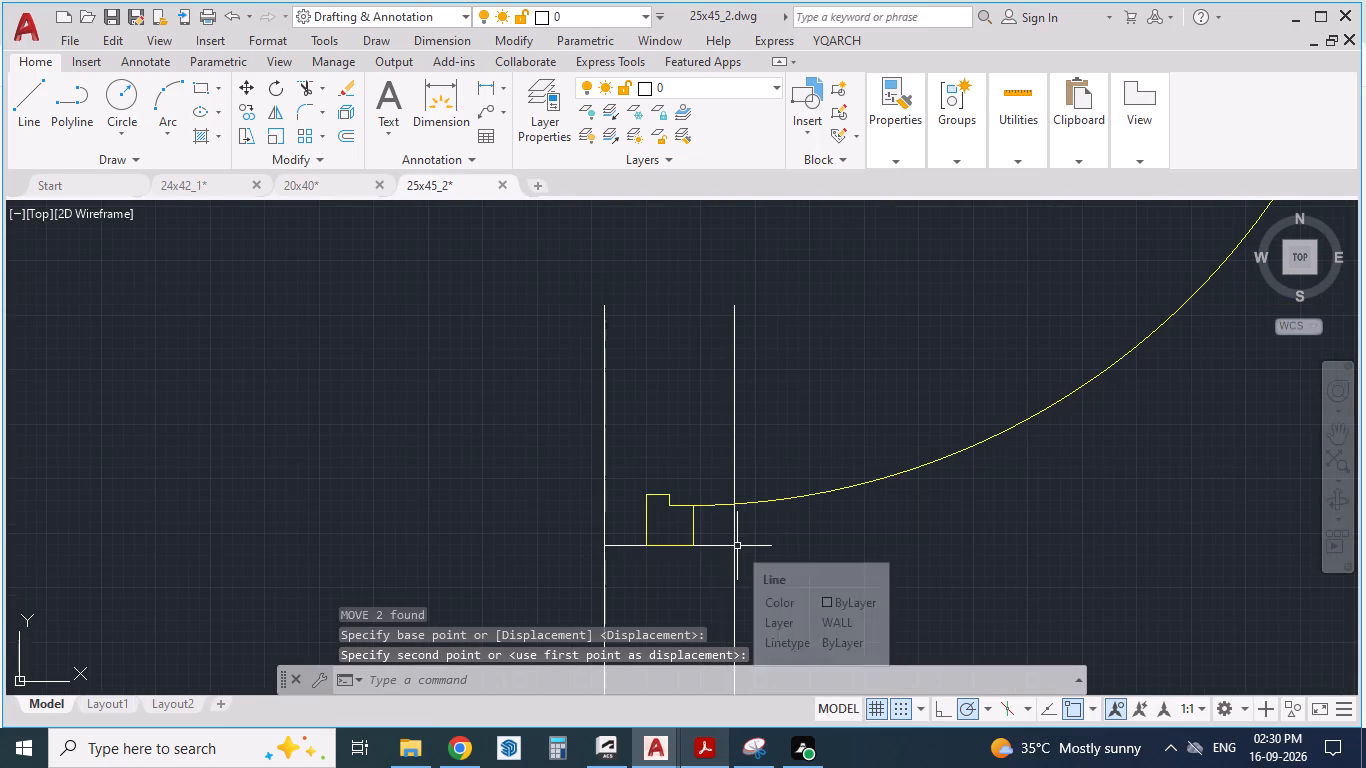
{"action": "scroll", "coordinate": [737, 546], "scroll_direction": "down", "scroll_amount": 3}
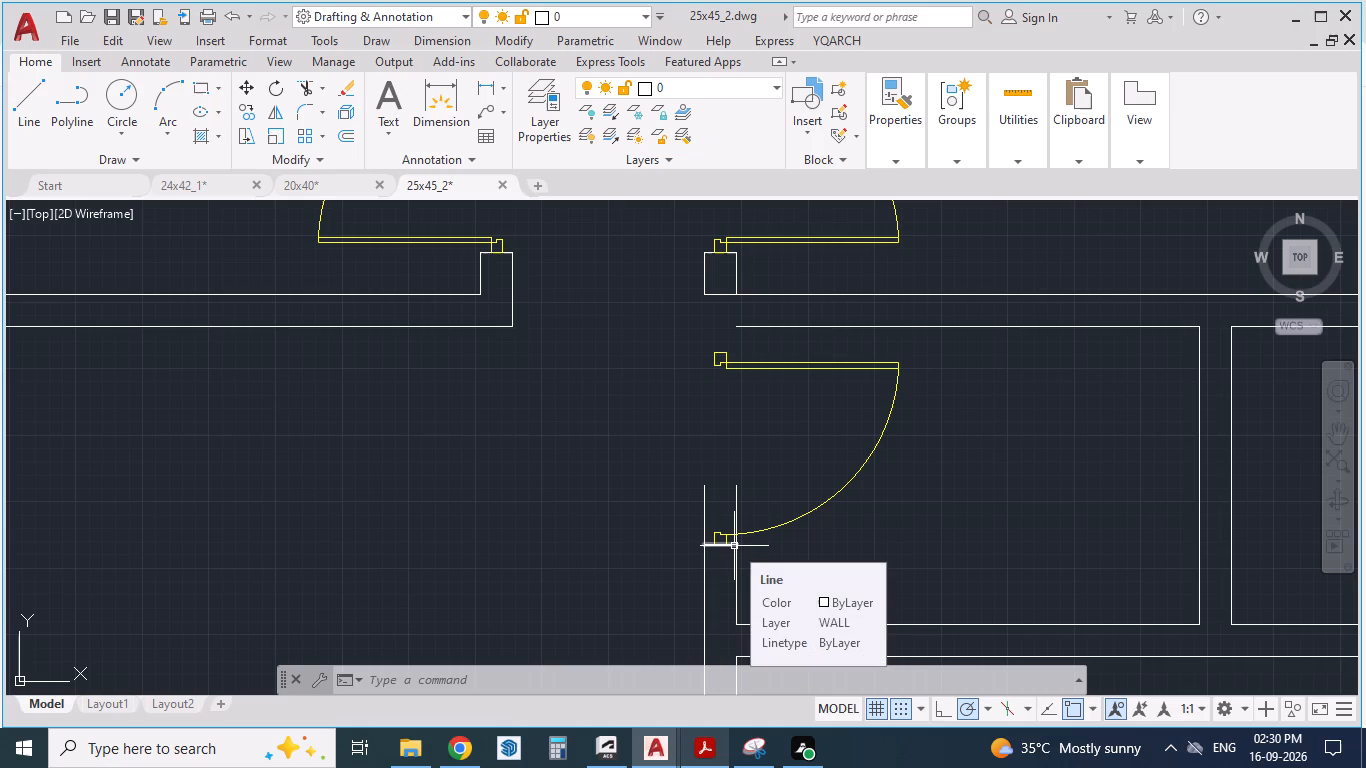
{"action": "key", "text": "Escape"}
{"action": "key", "text": "Escape"}
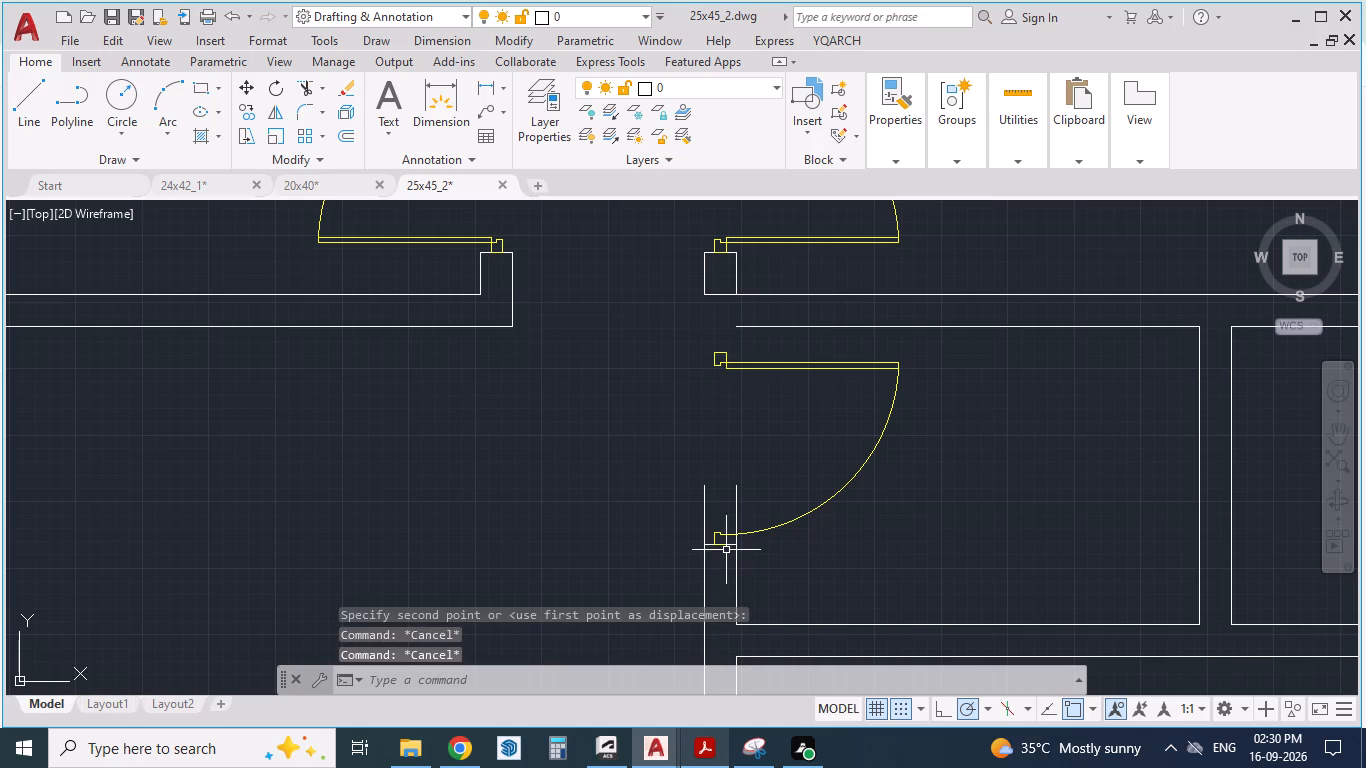
Extend both hall-side wall lines up to the Bedroom-1 wall and the toilet's upper inner wall line across to the hall face.
{"action": "type", "text": "EX"}
{"action": "key", "text": "Return"}
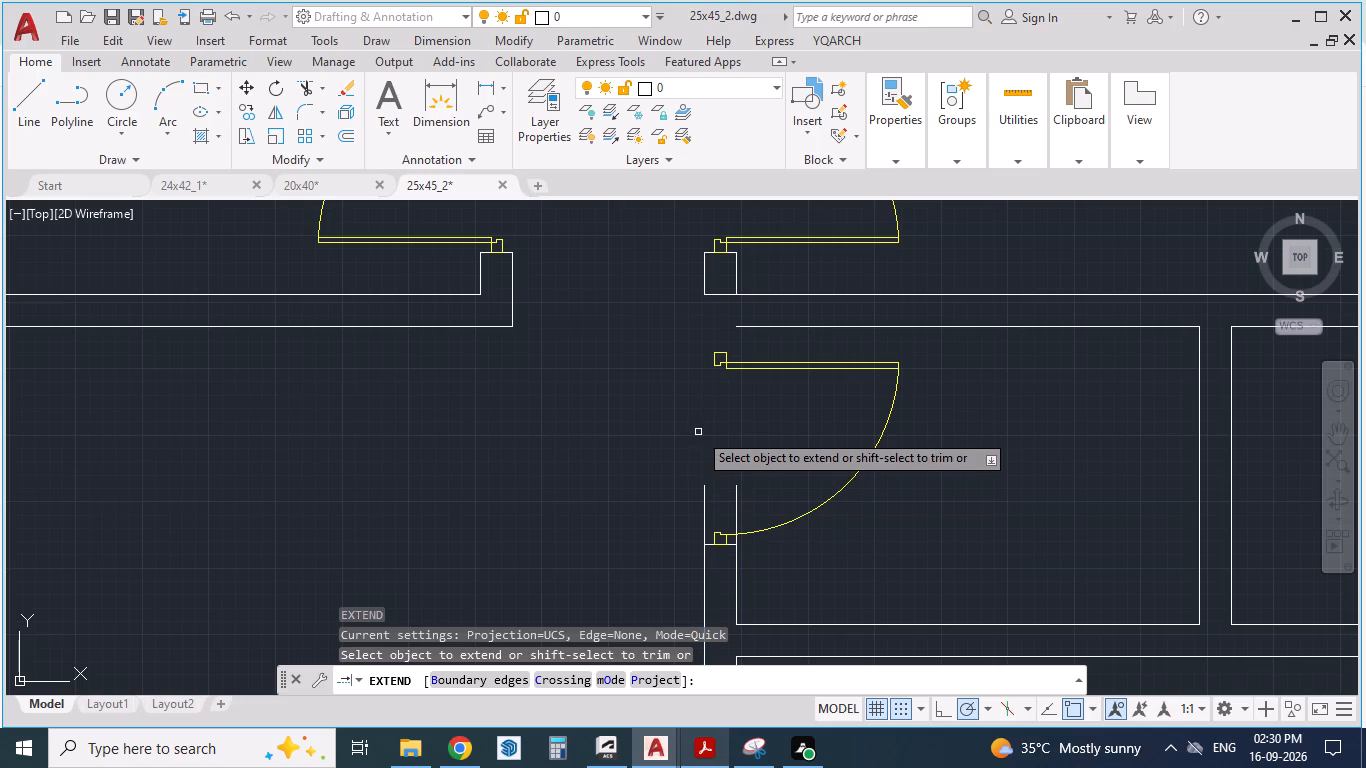
{"action": "left_click", "coordinate": [707, 499]}
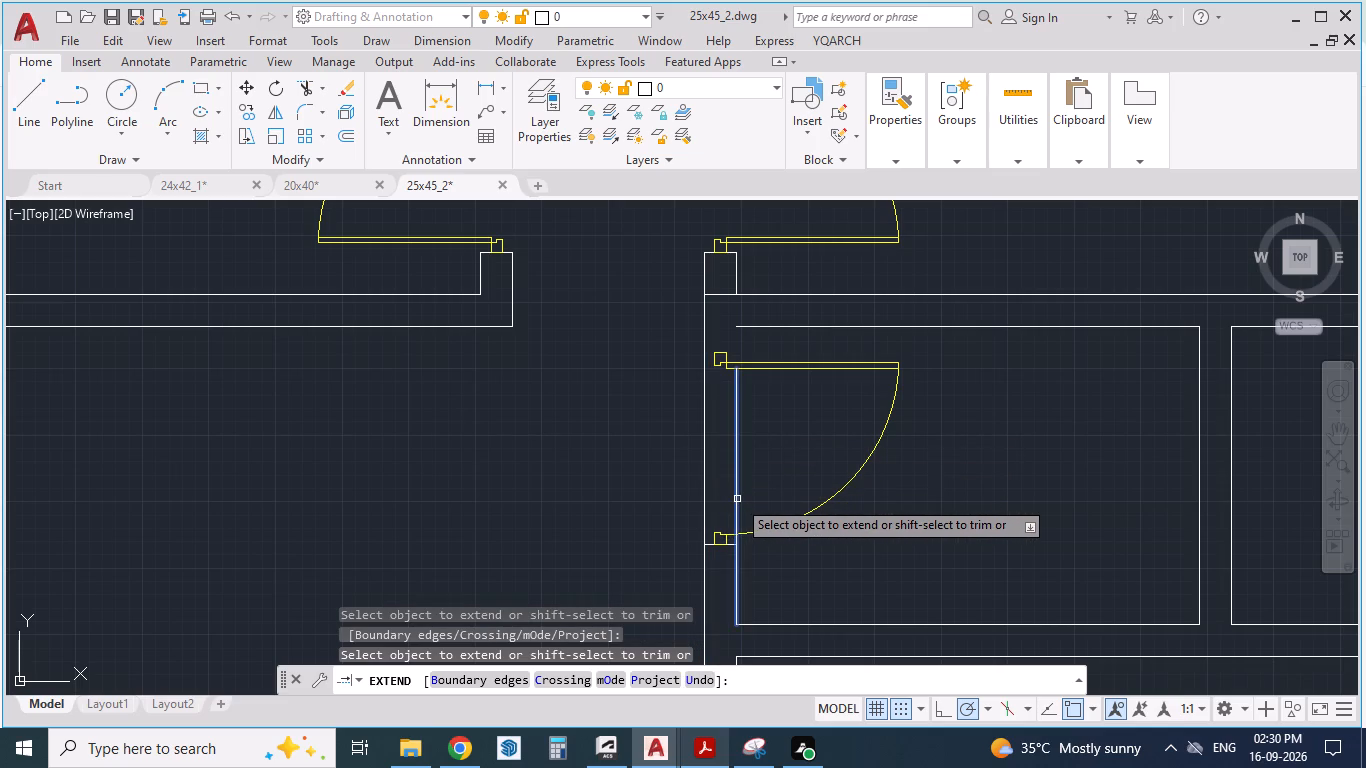
{"action": "left_click", "coordinate": [737, 499]}
{"action": "left_click", "coordinate": [735, 468]}
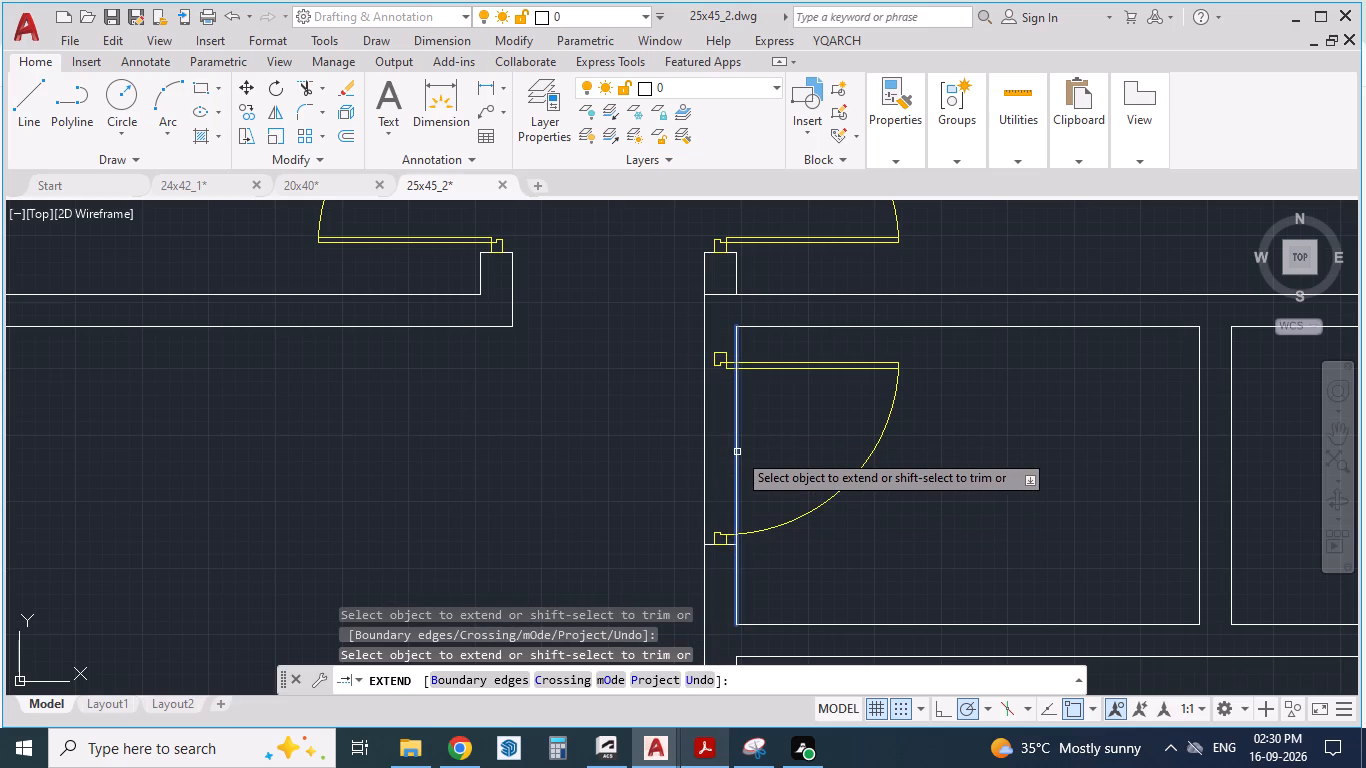
{"action": "left_click", "coordinate": [737, 450]}
{"action": "left_click", "coordinate": [737, 438]}
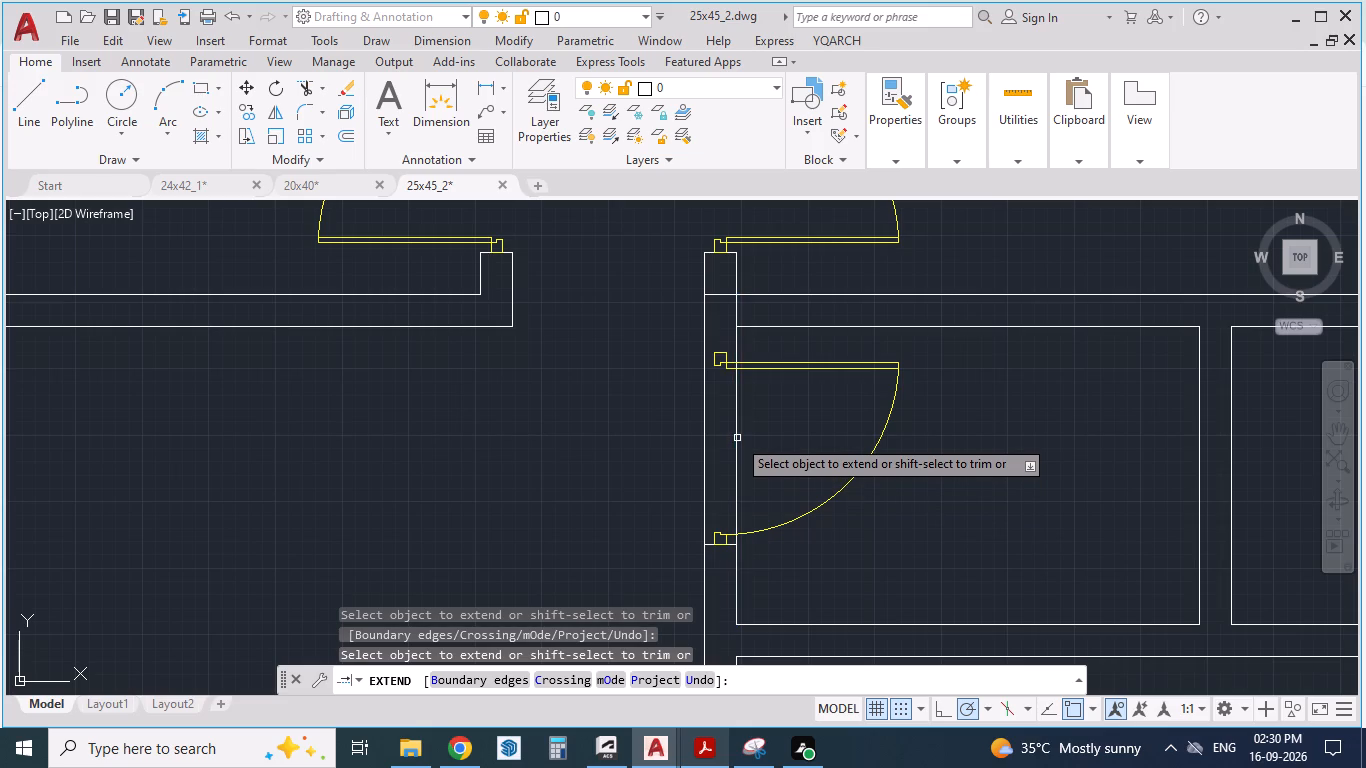
{"action": "left_click", "coordinate": [772, 326]}
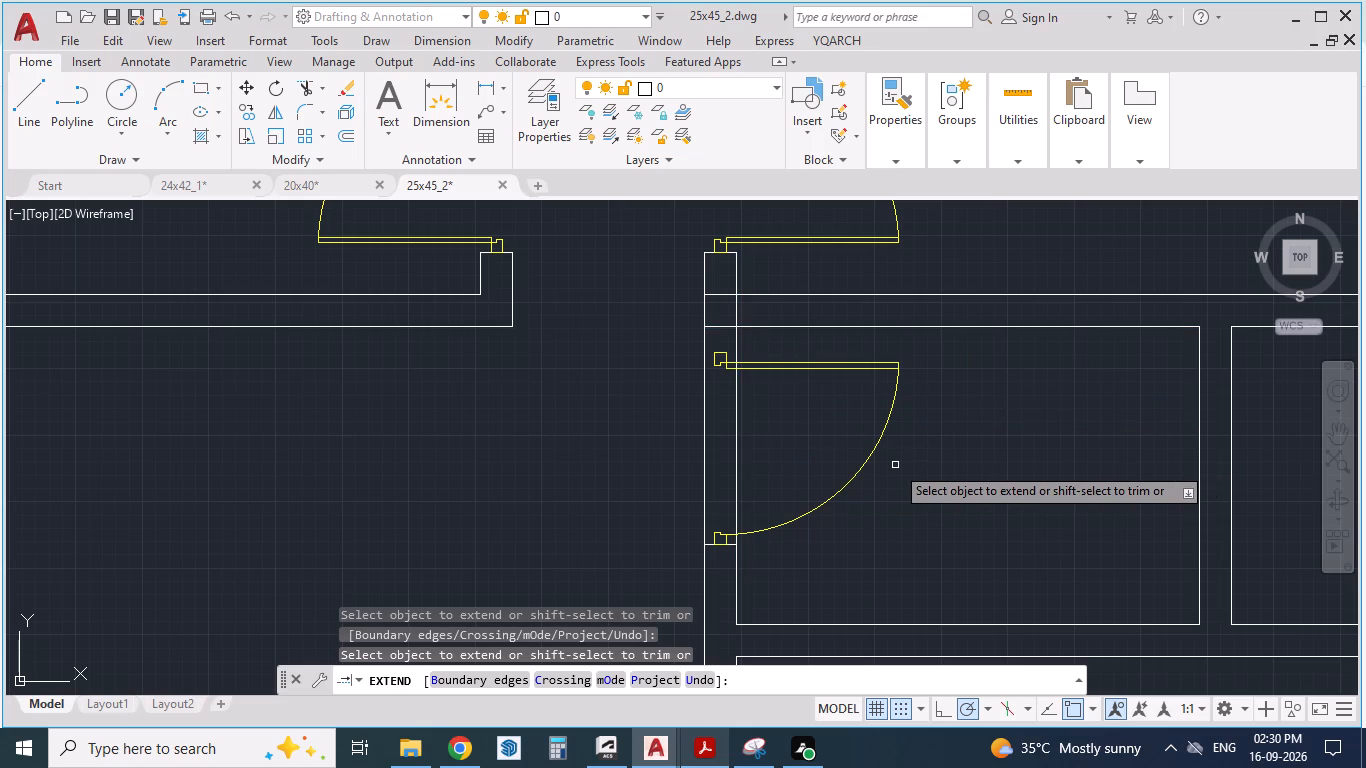
{"action": "key", "text": "Escape"}
{"action": "key", "text": "Escape"}
Draw a jamb line across the hall-side wall's thickness at the top of the common toilet door's upper frame.
{"action": "scroll", "coordinate": [797, 393], "scroll_direction": "up", "scroll_amount": 1}
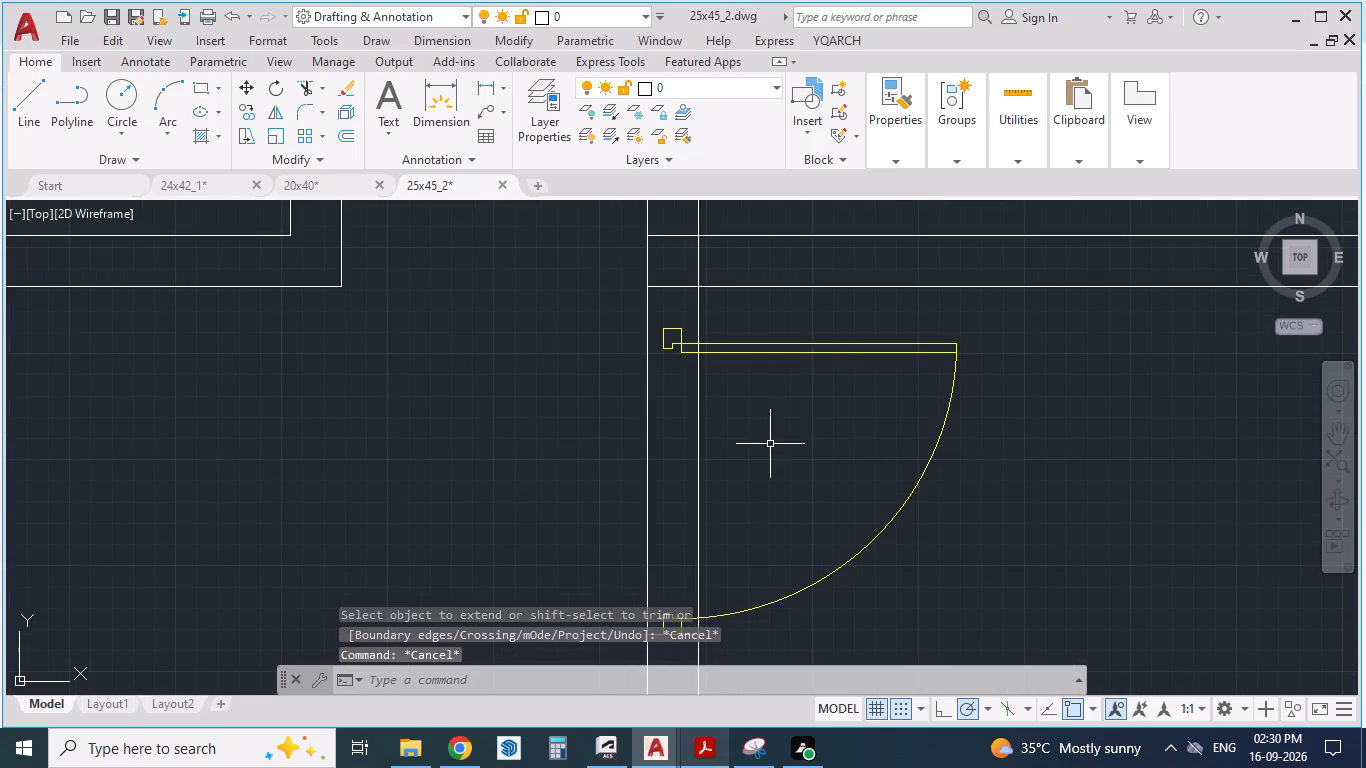
{"action": "key", "text": "l"}
{"action": "key", "text": "Return"}
{"action": "scroll", "coordinate": [706, 349], "scroll_direction": "up", "scroll_amount": 2}
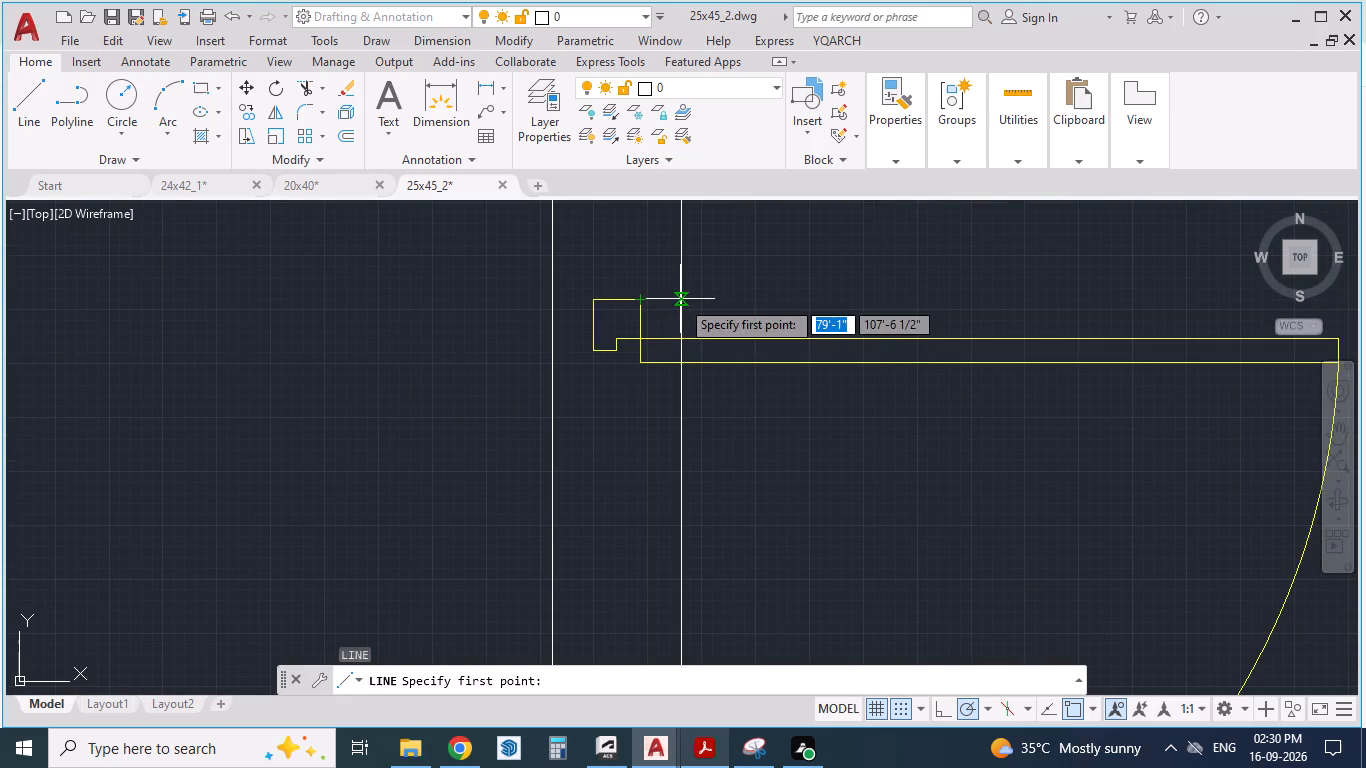
{"action": "left_click", "coordinate": [680, 299]}
{"action": "left_click", "coordinate": [551, 301]}
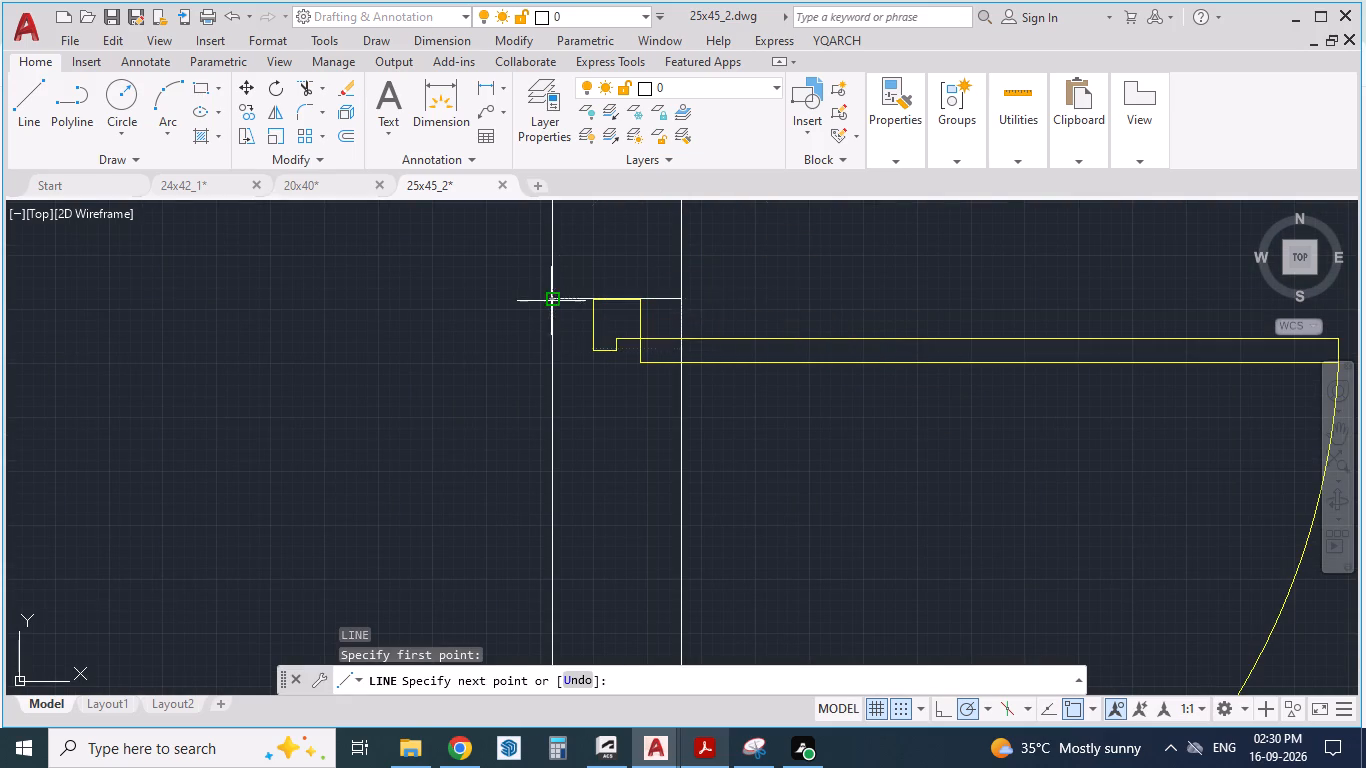
{"action": "key", "text": "Return"}
{"action": "scroll", "coordinate": [585, 296], "scroll_direction": "up", "scroll_amount": 4}
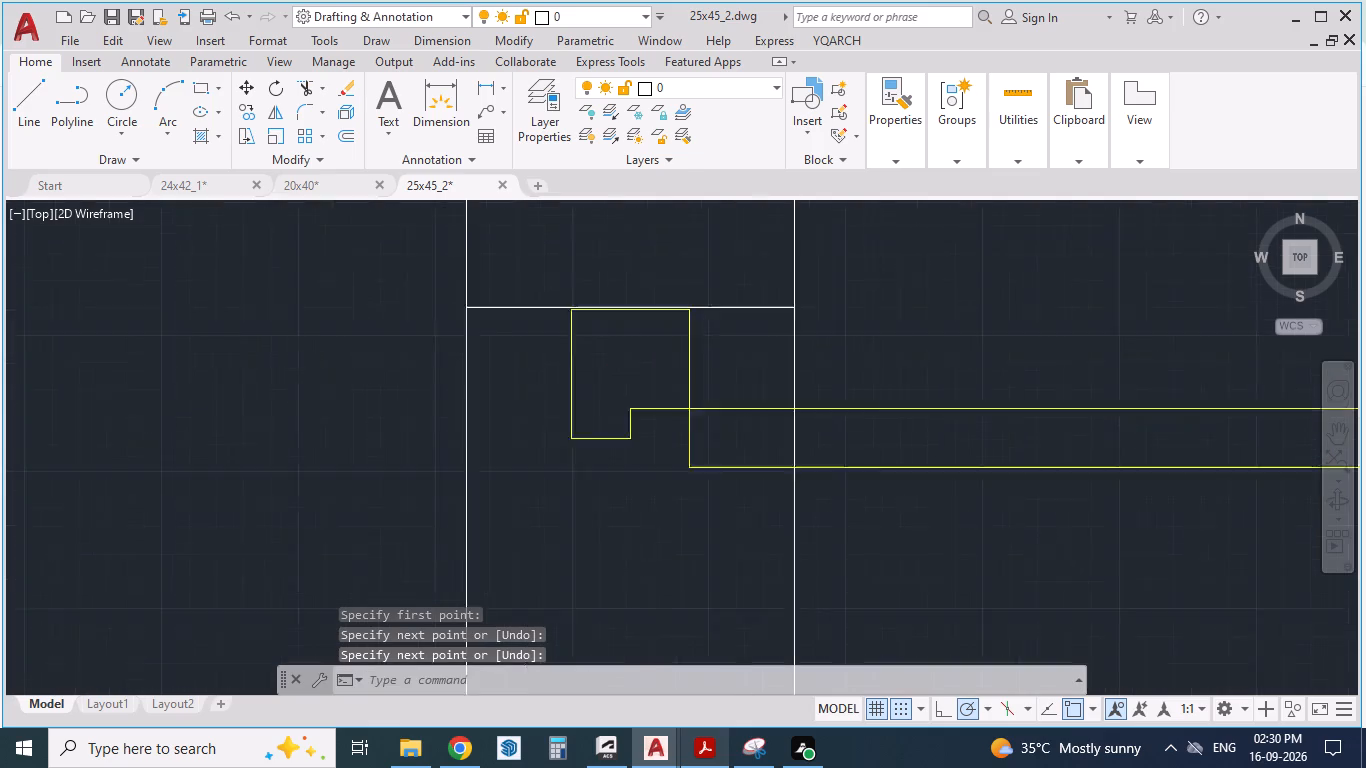
Move the upper jamb line of the common toilet door down onto the top edge of the door frame.
{"action": "scroll", "coordinate": [615, 293], "scroll_direction": "up", "scroll_amount": 1}
{"action": "left_click", "coordinate": [403, 292]}
{"action": "left_click", "coordinate": [312, 400]}
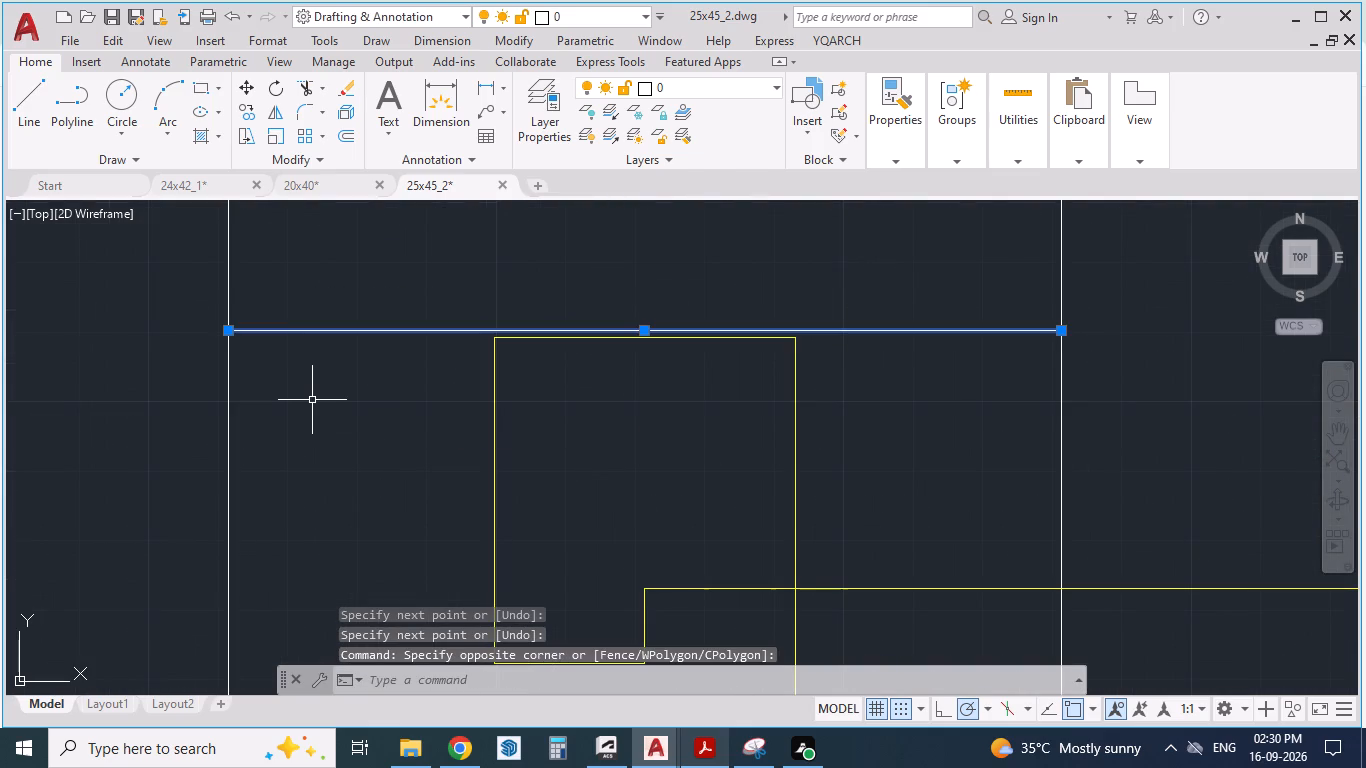
{"action": "key", "text": "m"}
{"action": "key", "text": "Return"}
{"action": "scroll", "coordinate": [557, 344], "scroll_direction": "up", "scroll_amount": 1}
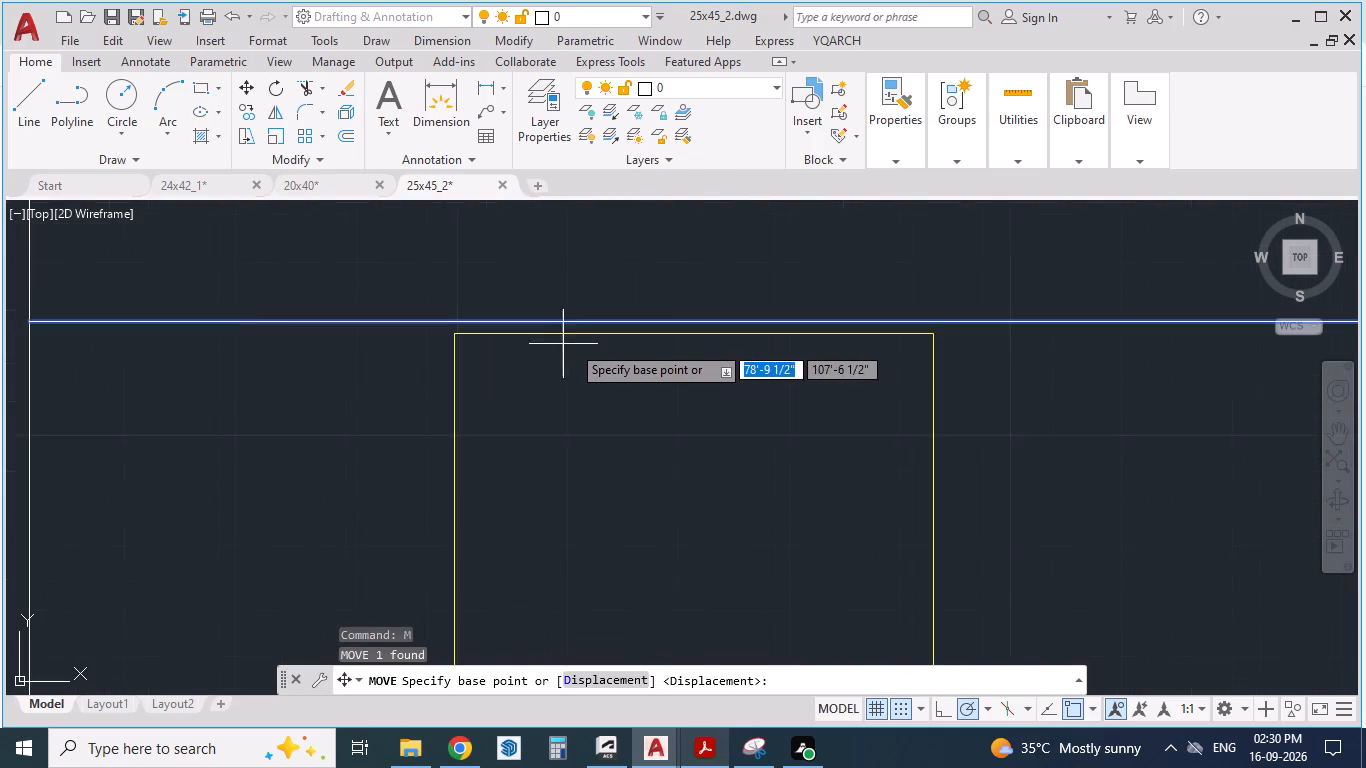
{"action": "scroll", "coordinate": [580, 339], "scroll_direction": "up", "scroll_amount": 1}
{"action": "left_click_drag", "start_coordinate": [714, 307], "coordinate": [719, 335]}
{"action": "left_click", "coordinate": [719, 335]}
Trim the crossing lines where the Bedroom-1/toilet partition meets the hall-side wall to leave an open wall junction.
{"action": "scroll", "coordinate": [683, 355], "scroll_direction": "down", "scroll_amount": 4}
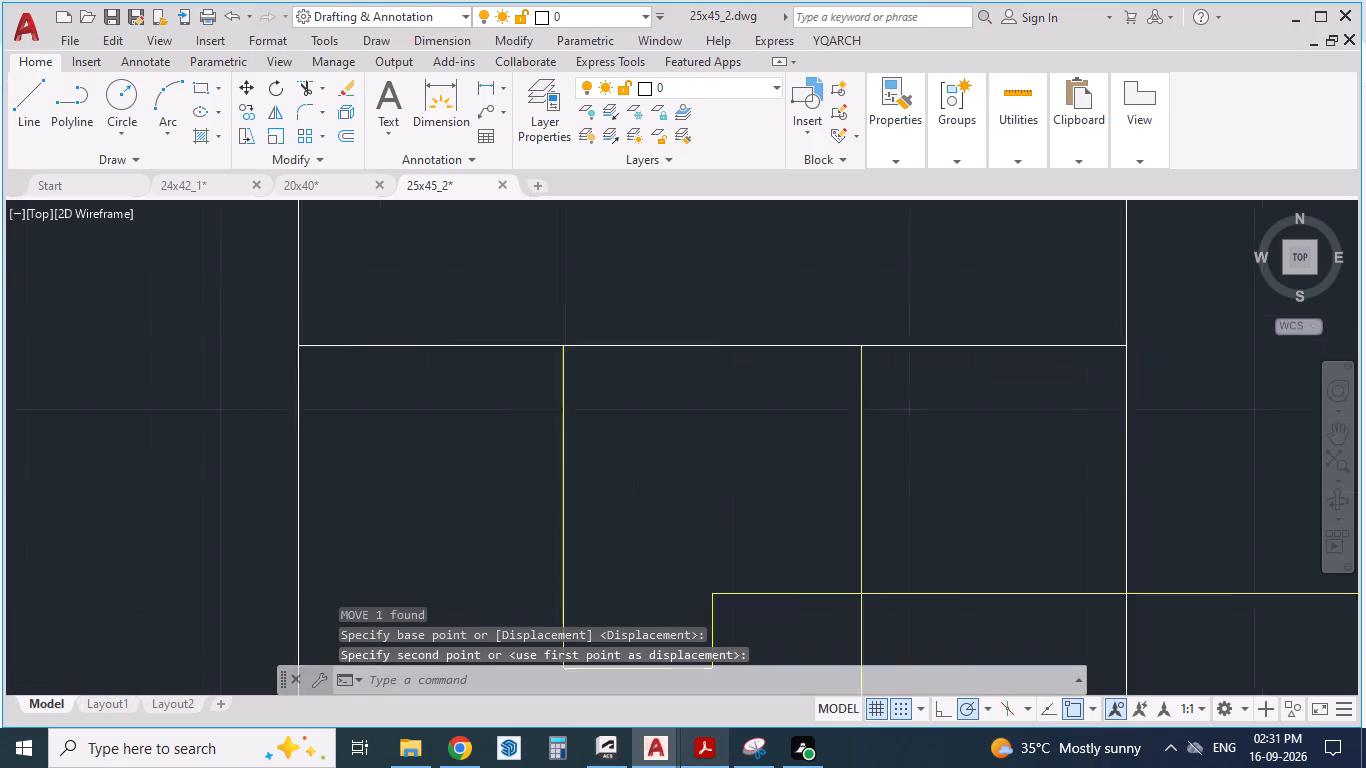
{"action": "scroll", "coordinate": [664, 377], "scroll_direction": "down", "scroll_amount": 4}
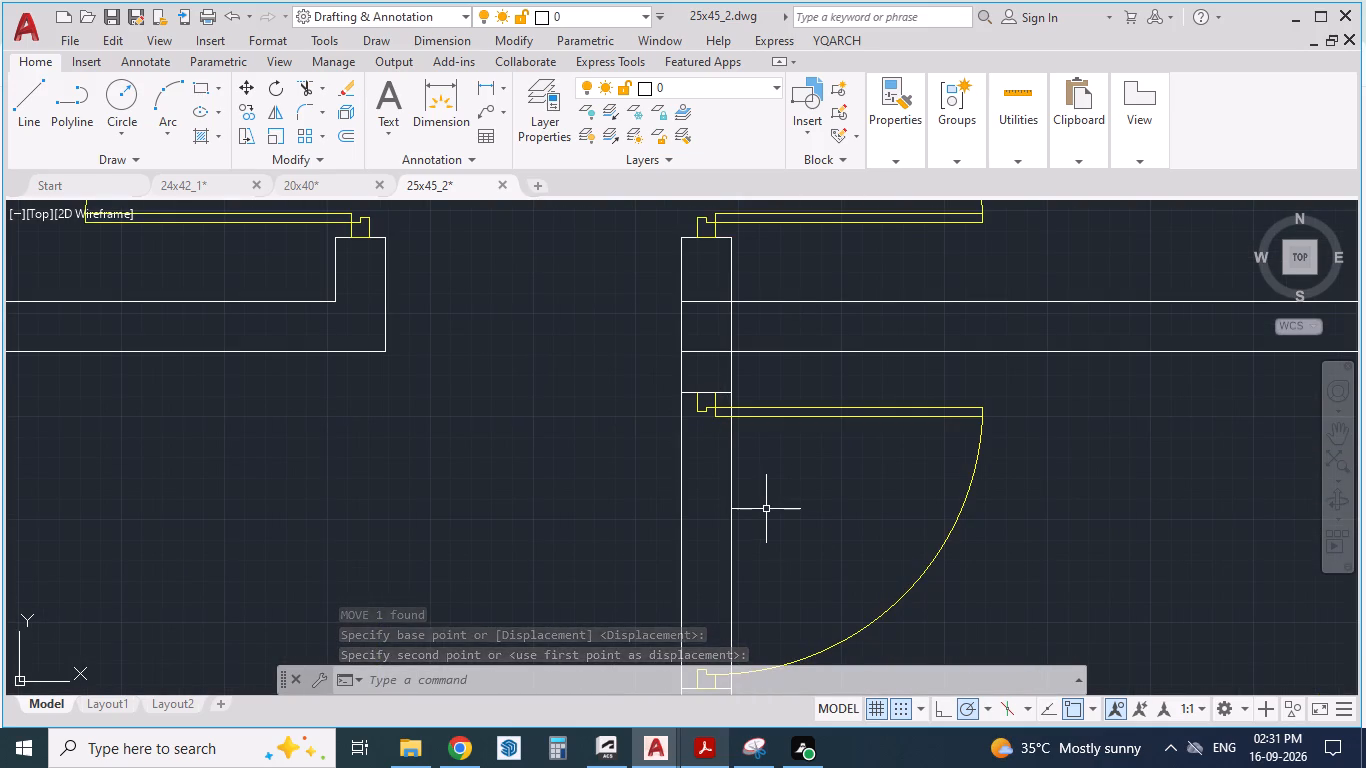
{"action": "type", "text": "TR"}
{"action": "key", "text": "Return"}
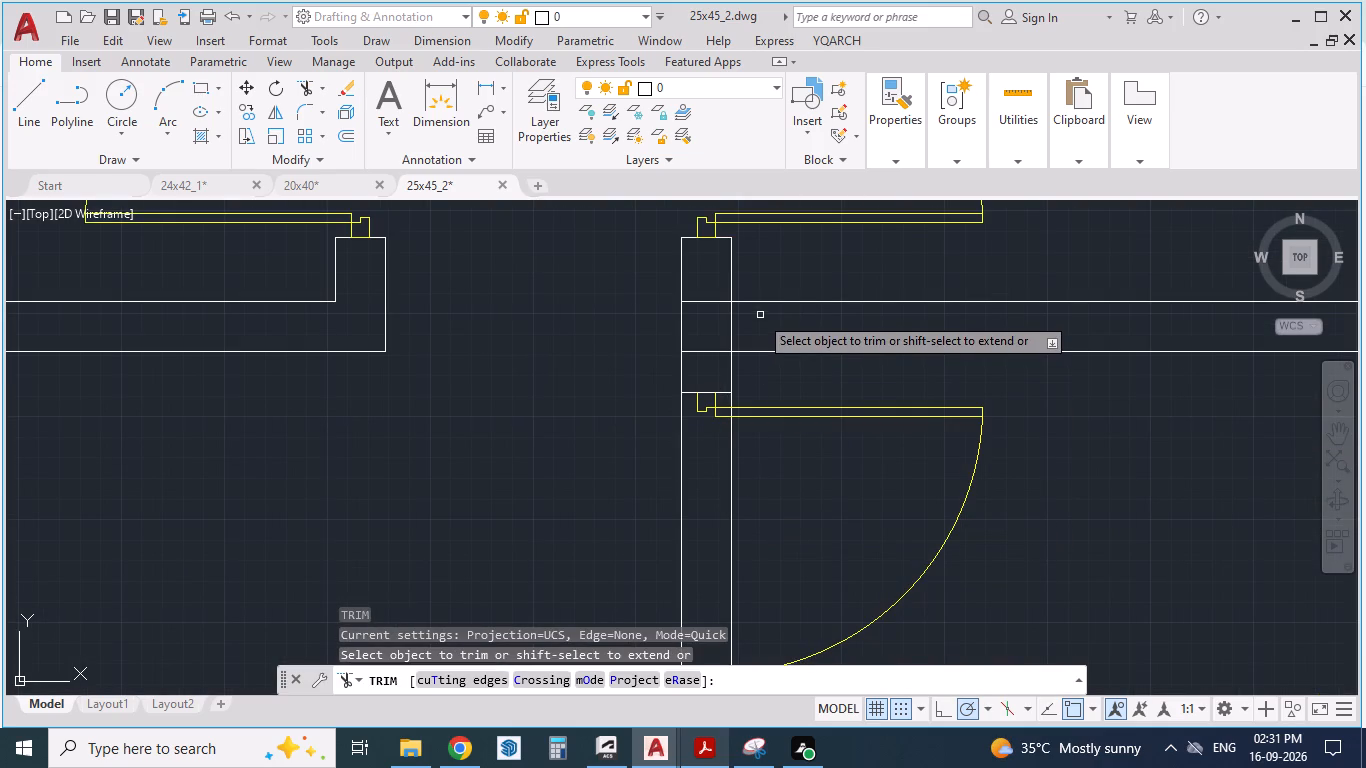
{"action": "left_click_drag", "start_coordinate": [693, 283], "coordinate": [706, 373]}
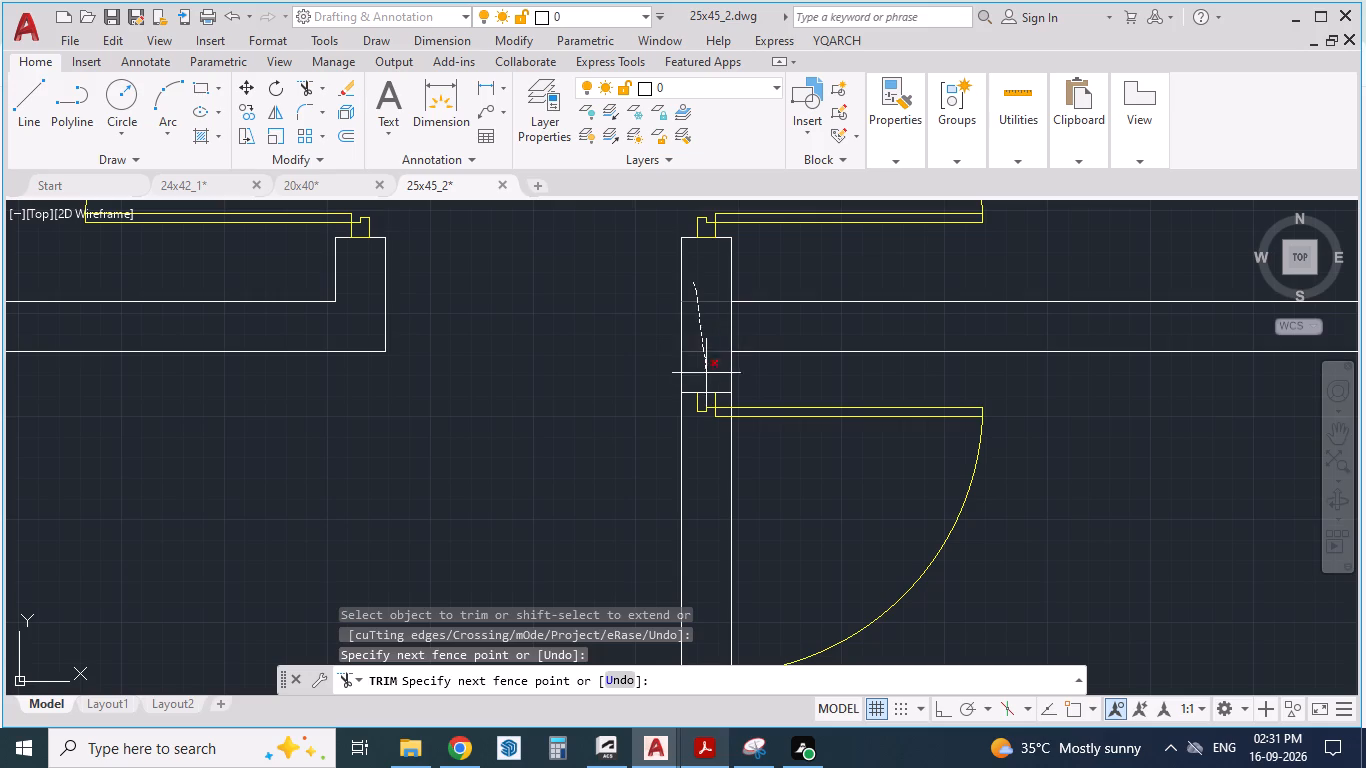
{"action": "left_click_drag", "start_coordinate": [704, 330], "coordinate": [750, 327]}
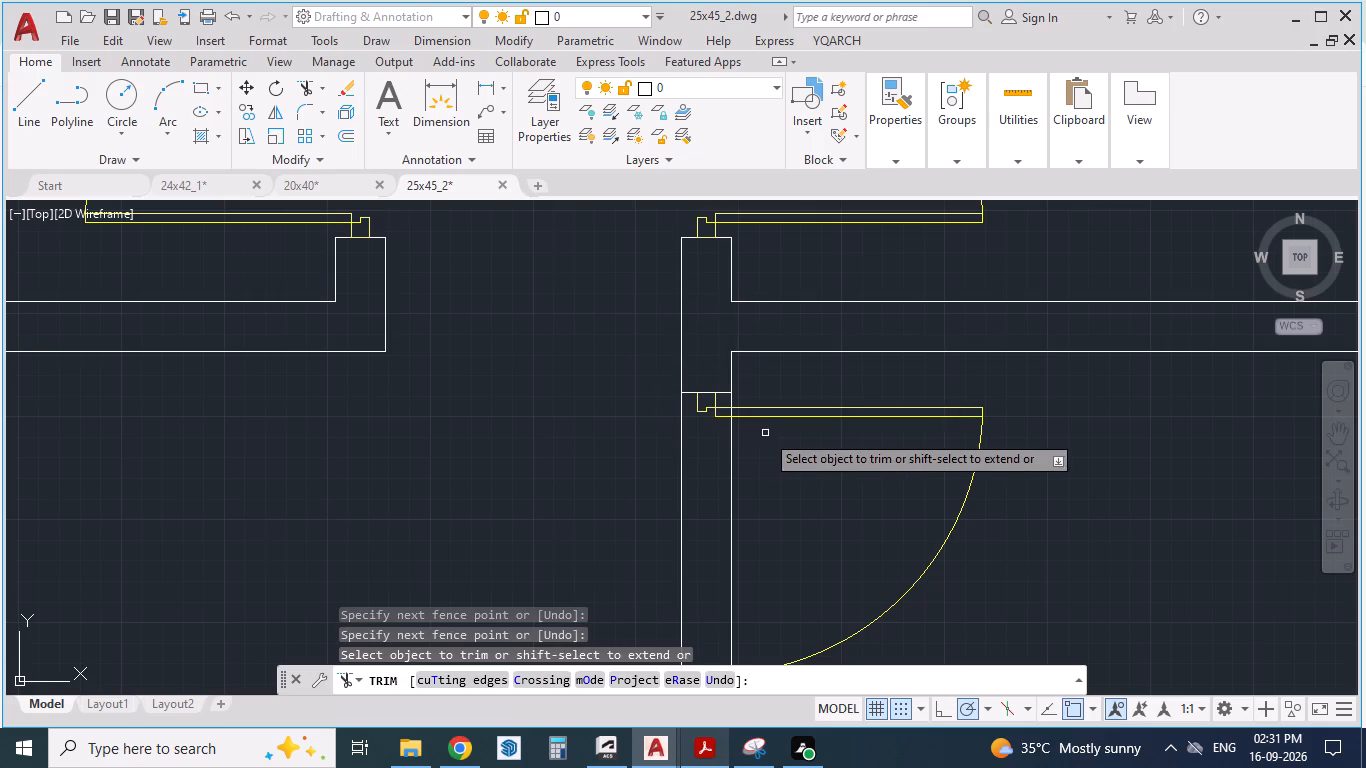
Trim both hall-side wall lines across the common toilet door opening, including the short remnants beside the upper frame.
{"action": "scroll", "coordinate": [720, 358], "scroll_direction": "down", "scroll_amount": 2}
{"action": "scroll", "coordinate": [725, 408], "scroll_direction": "up", "scroll_amount": 1}
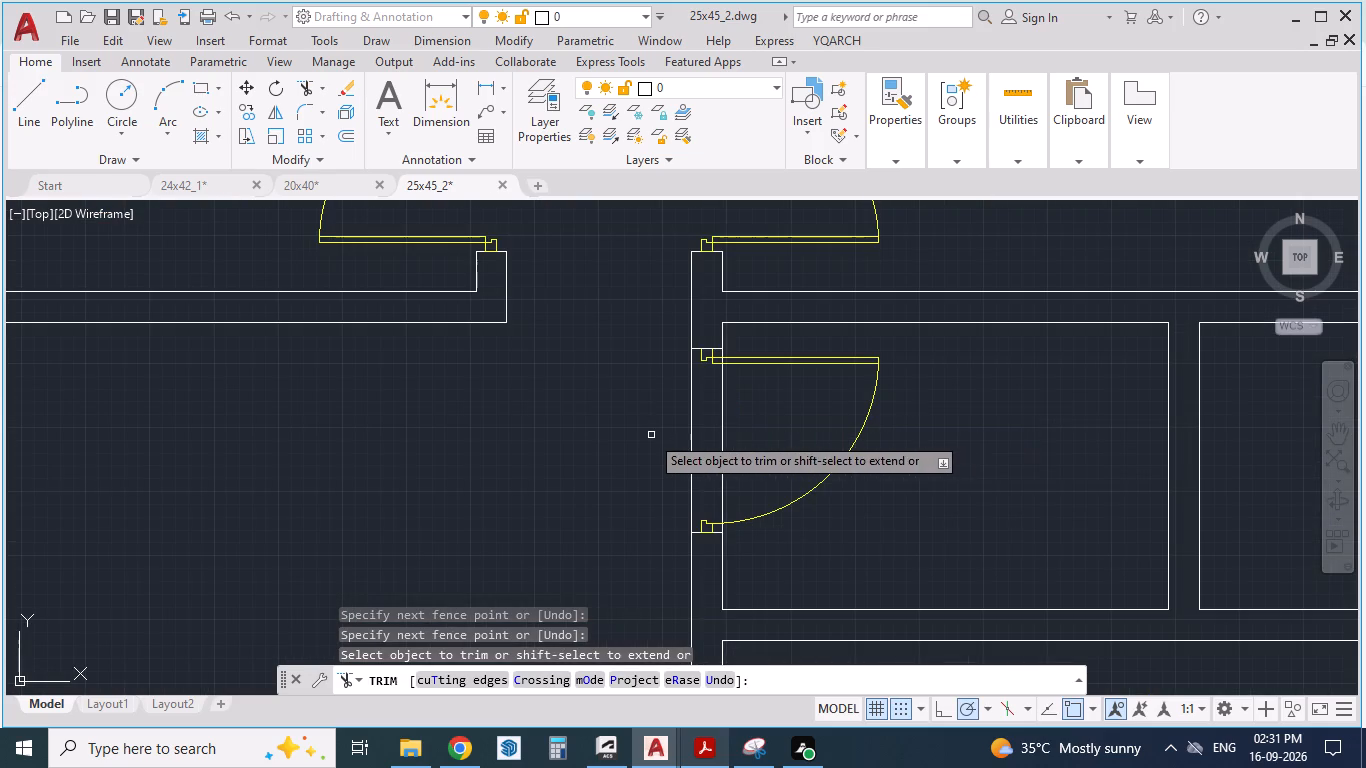
{"action": "left_click_drag", "start_coordinate": [650, 435], "coordinate": [737, 433]}
{"action": "scroll", "coordinate": [710, 361], "scroll_direction": "up", "scroll_amount": 5}
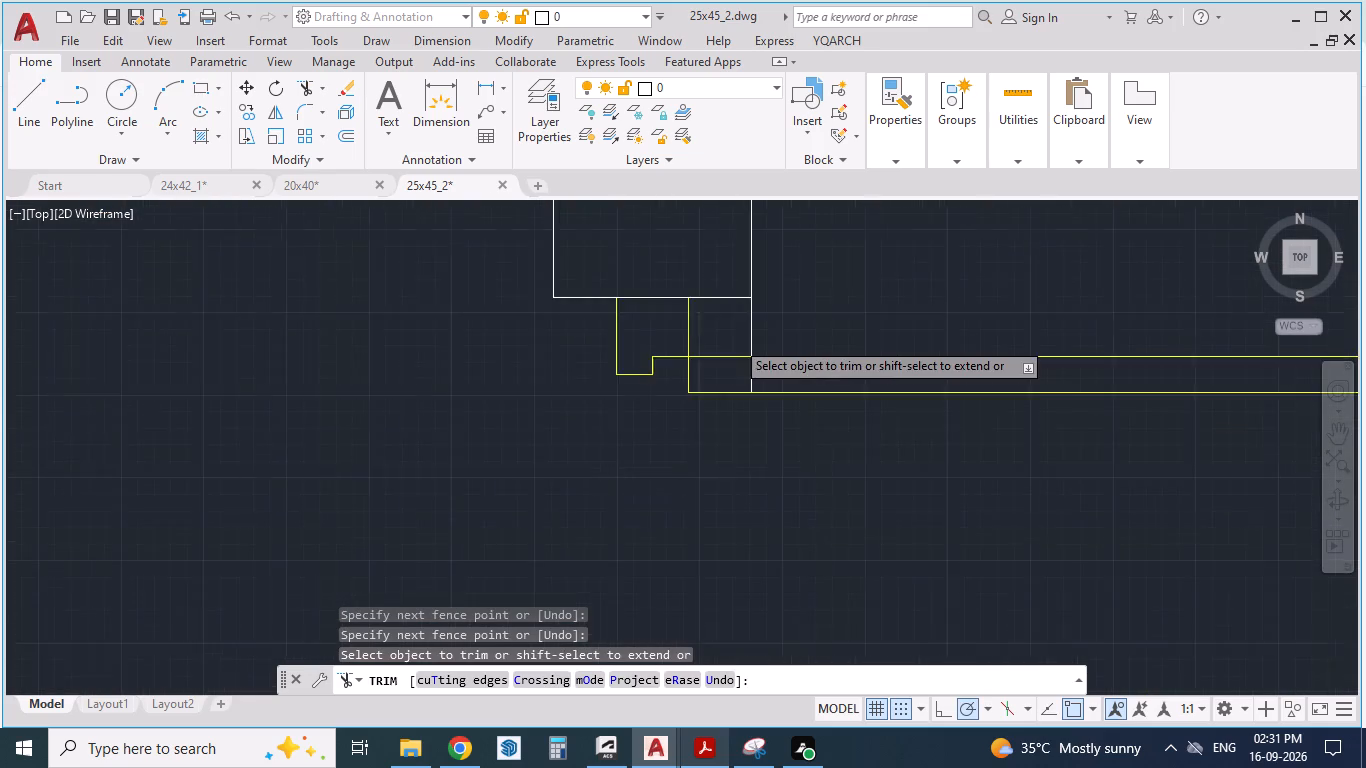
{"action": "left_click_drag", "start_coordinate": [739, 332], "coordinate": [800, 332]}
{"action": "left_click_drag", "start_coordinate": [721, 383], "coordinate": [787, 389]}
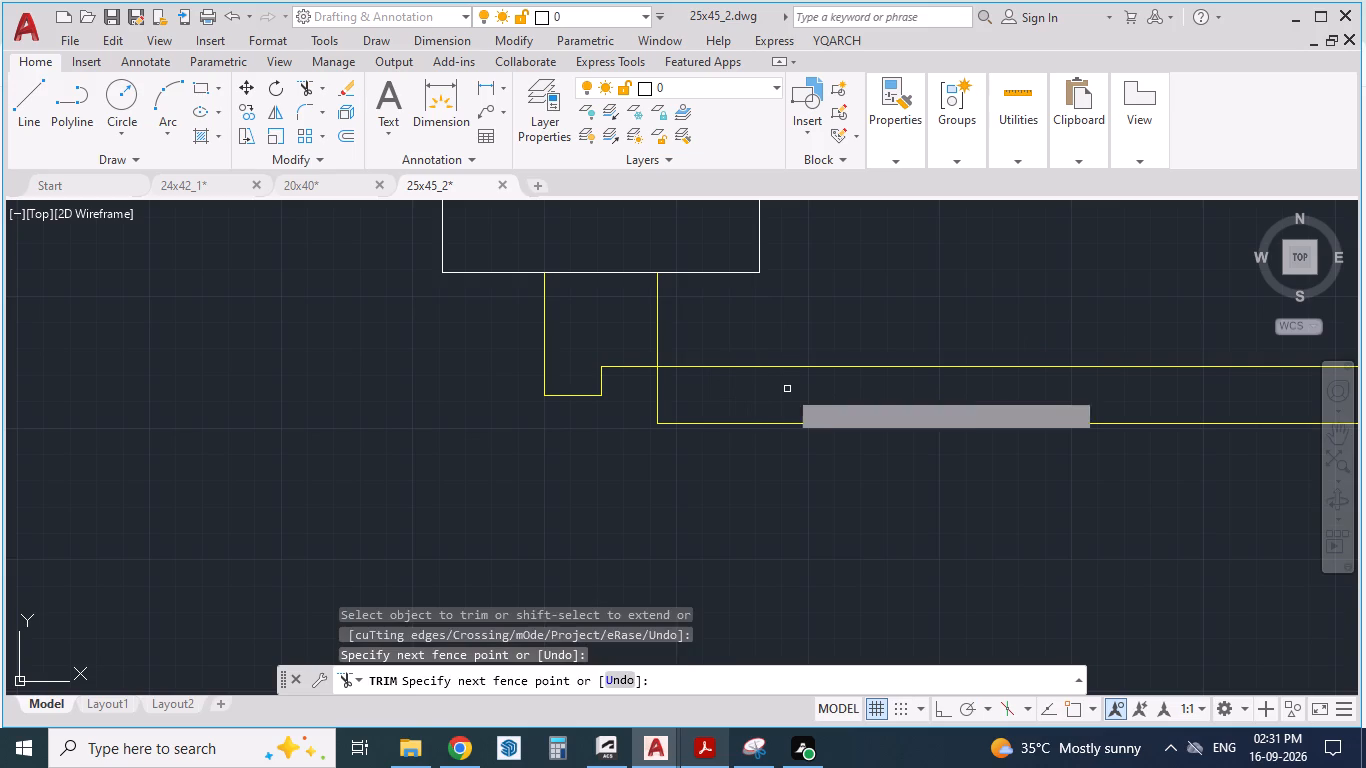
{"action": "key", "text": "Escape"}
{"action": "key", "text": "Escape"}
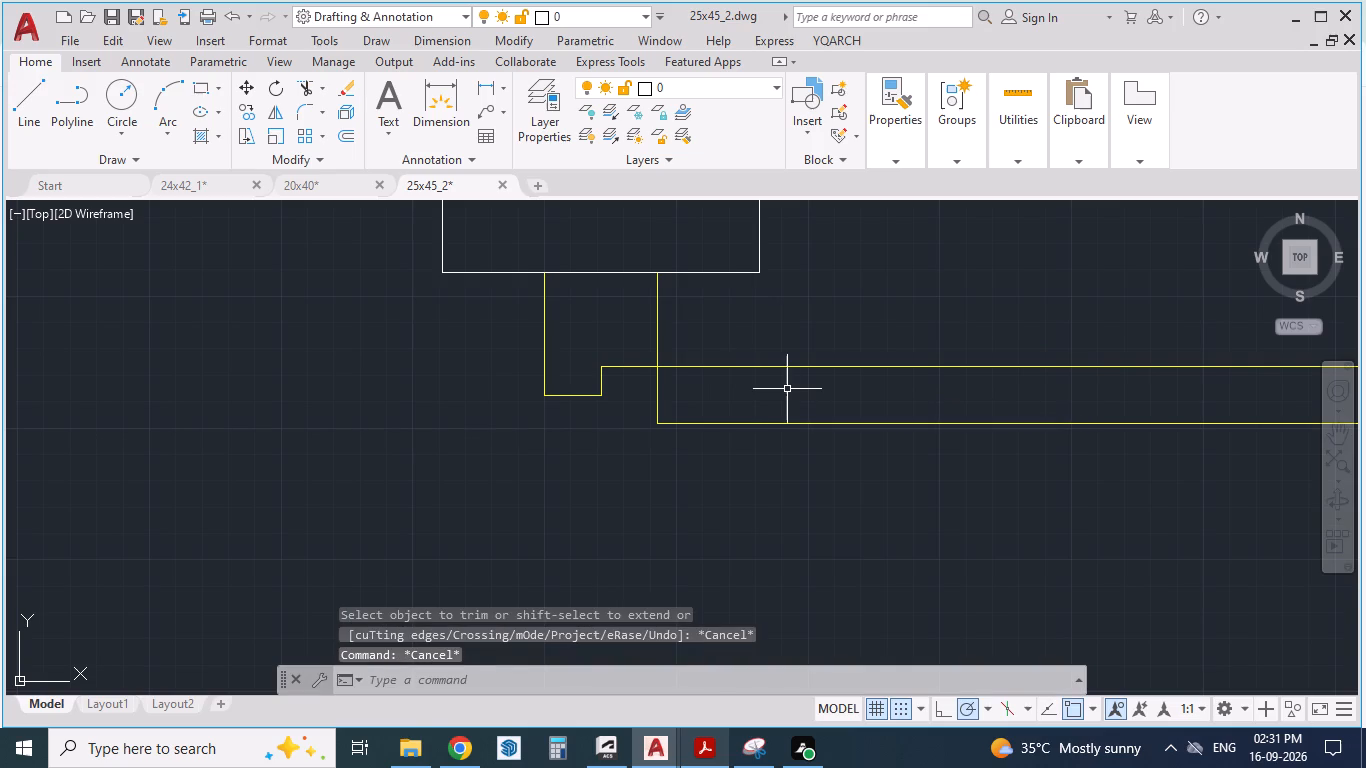
Save the drawing.
{"action": "key", "text": "ctrl+s"}
Compare the drawn doors with the reference floor plan PDF to locate the next door, around Bedroom-2 and the hall.
{"action": "scroll", "coordinate": [714, 434], "scroll_direction": "down", "scroll_amount": 6}
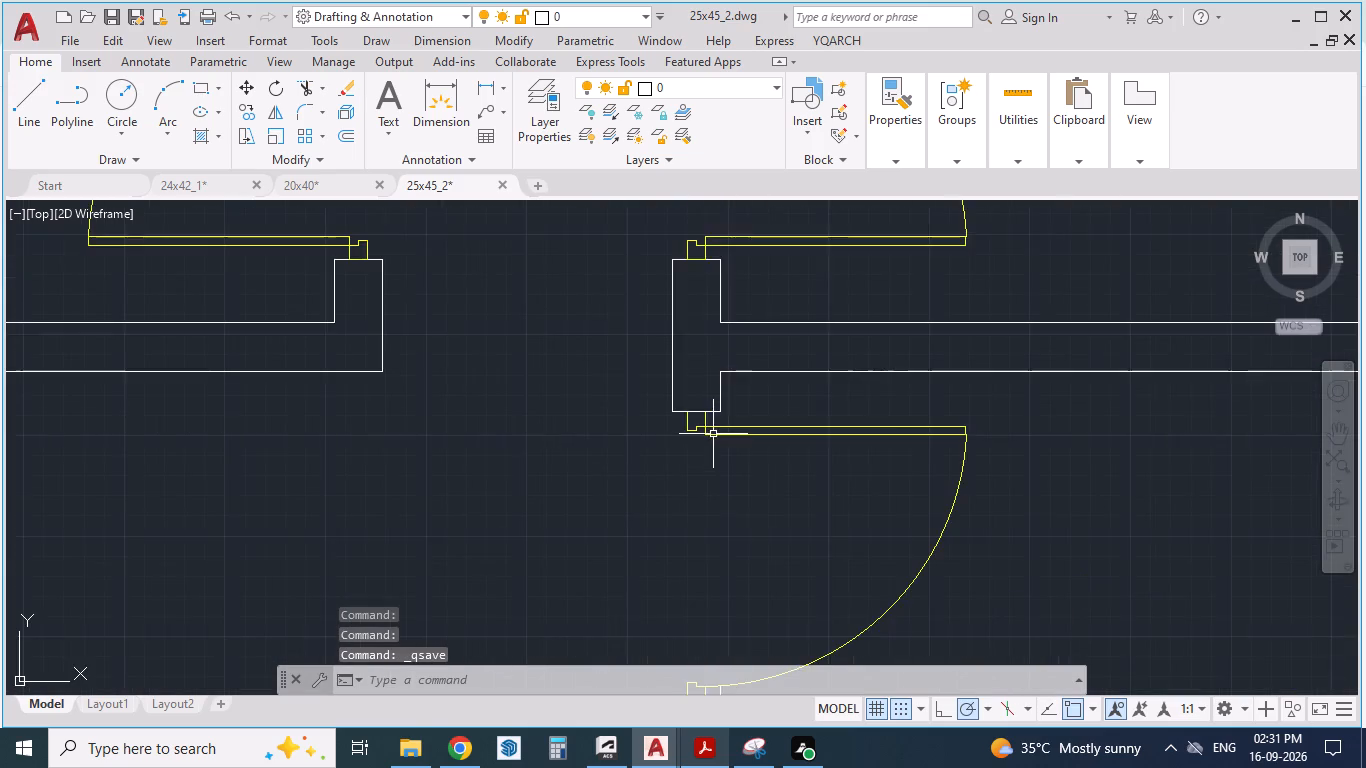
{"action": "scroll", "coordinate": [711, 428], "scroll_direction": "down", "scroll_amount": 1}
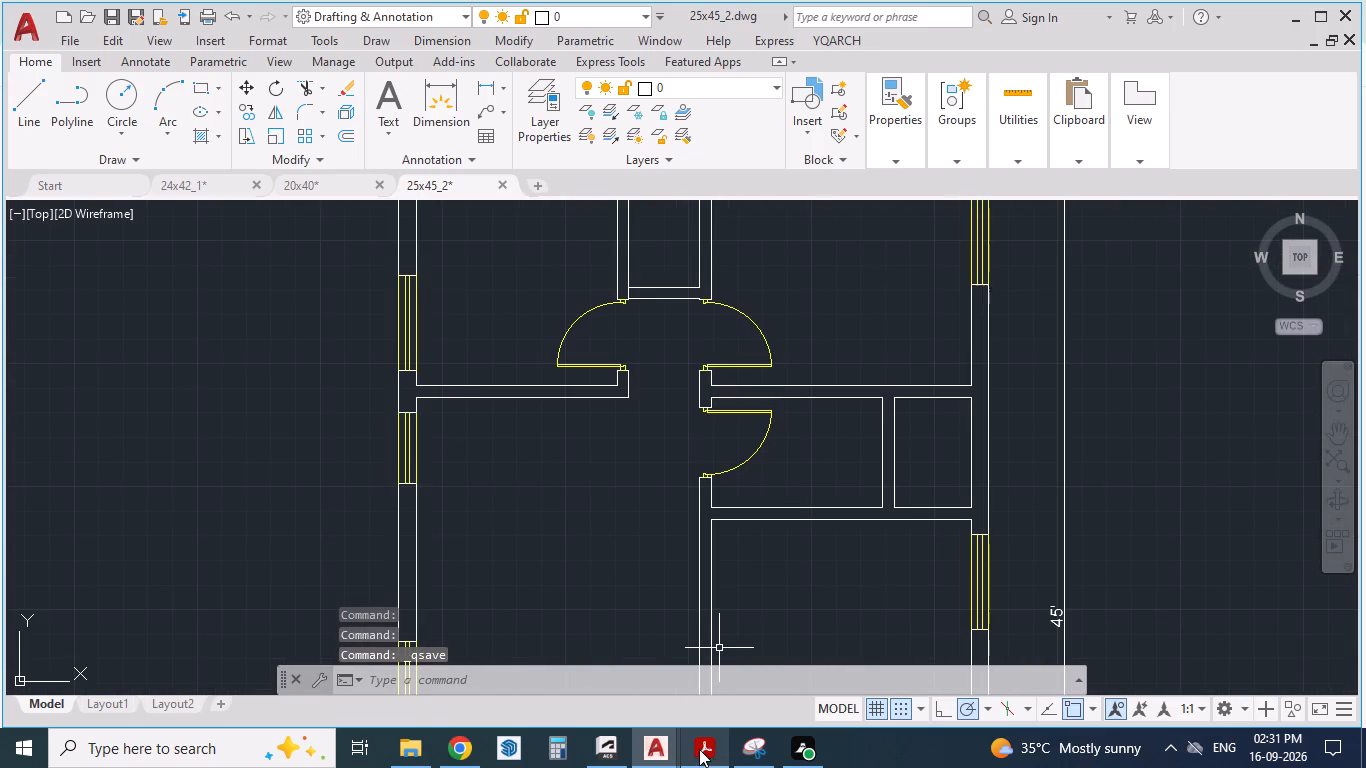
{"action": "left_click", "coordinate": [655, 746]}
{"action": "left_click", "coordinate": [655, 746]}
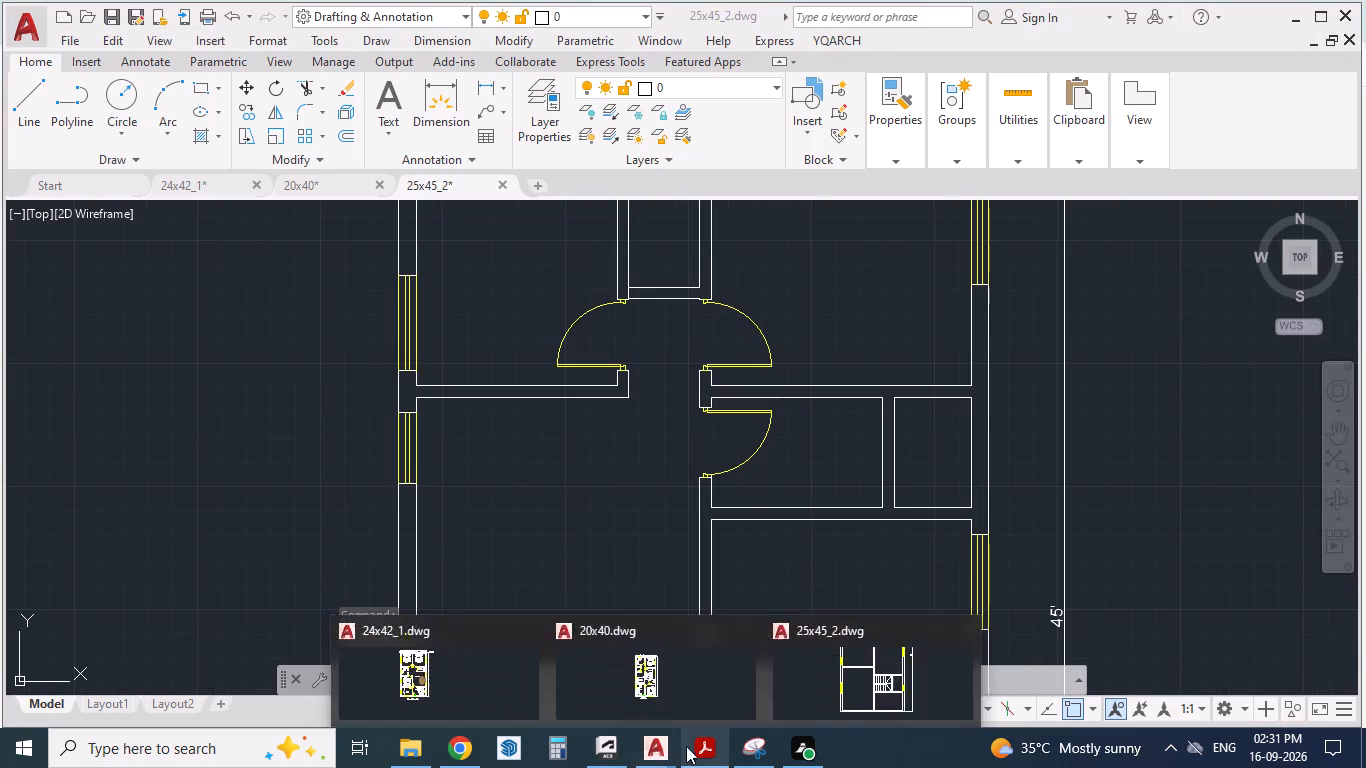
{"action": "left_click", "coordinate": [696, 744]}
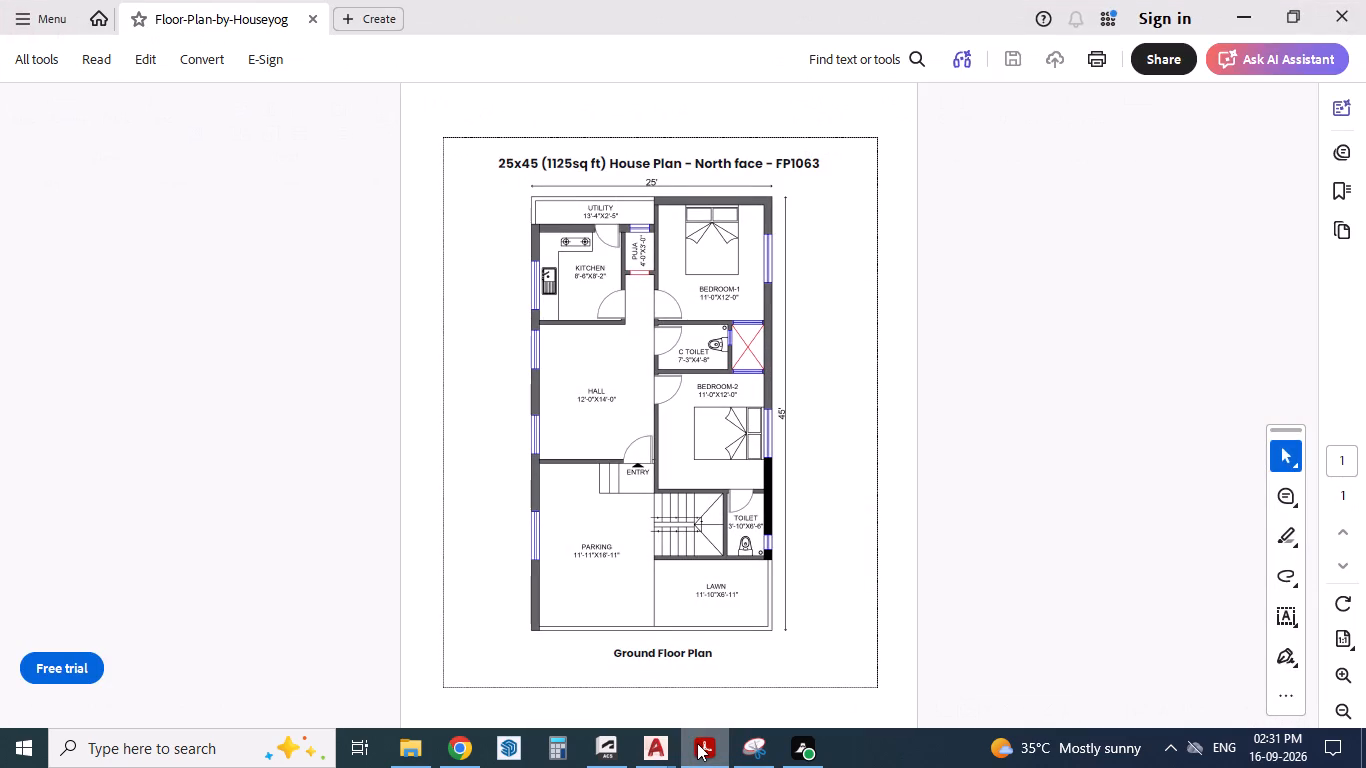
{"action": "left_click", "coordinate": [697, 743]}
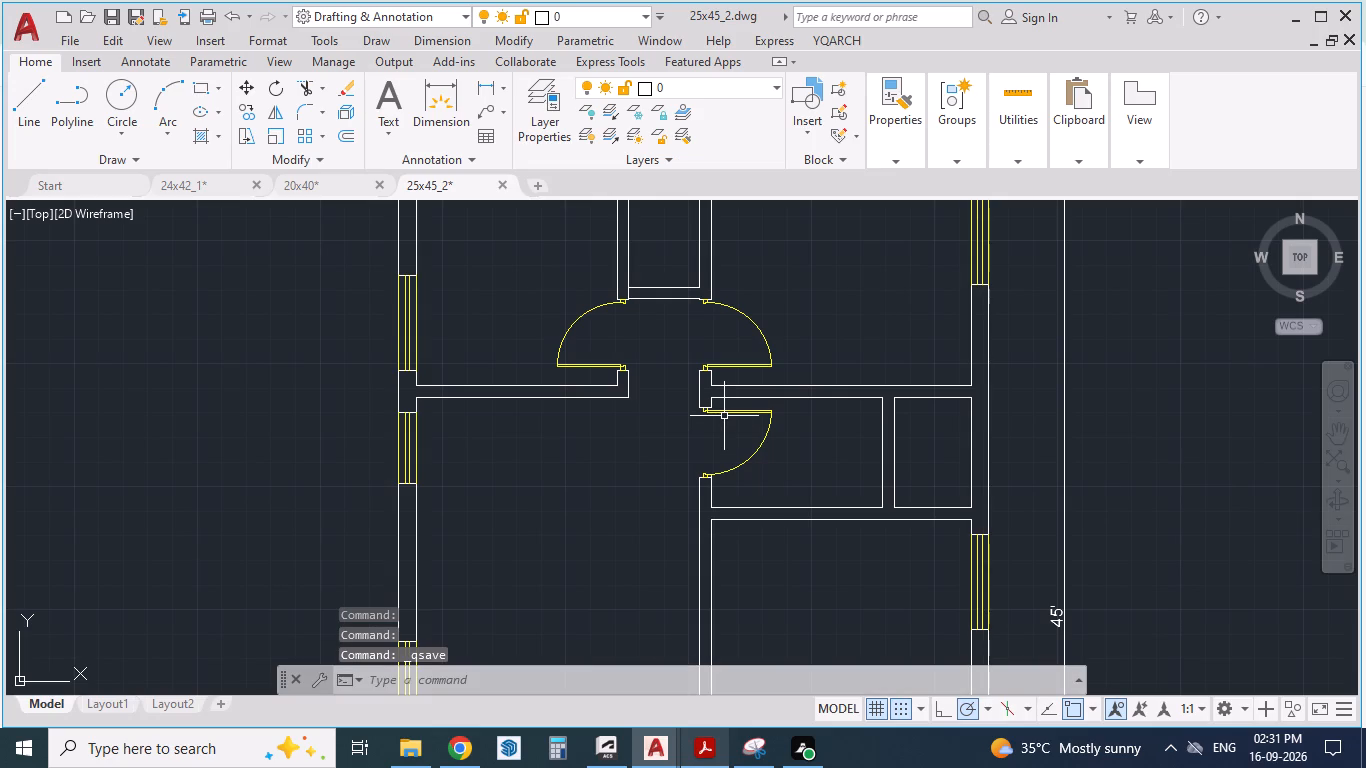
{"action": "scroll", "coordinate": [722, 413], "scroll_direction": "down", "scroll_amount": 2}
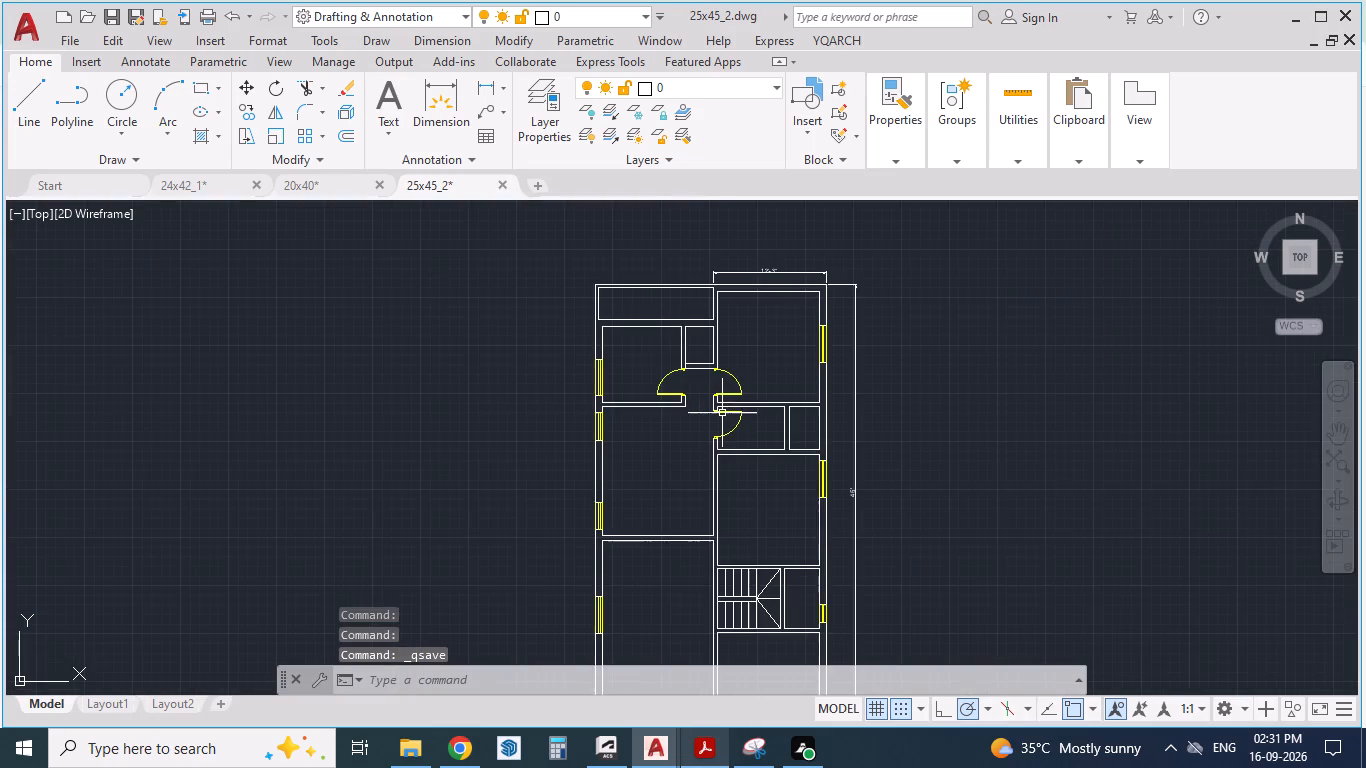
{"action": "scroll", "coordinate": [701, 481], "scroll_direction": "up", "scroll_amount": 2}
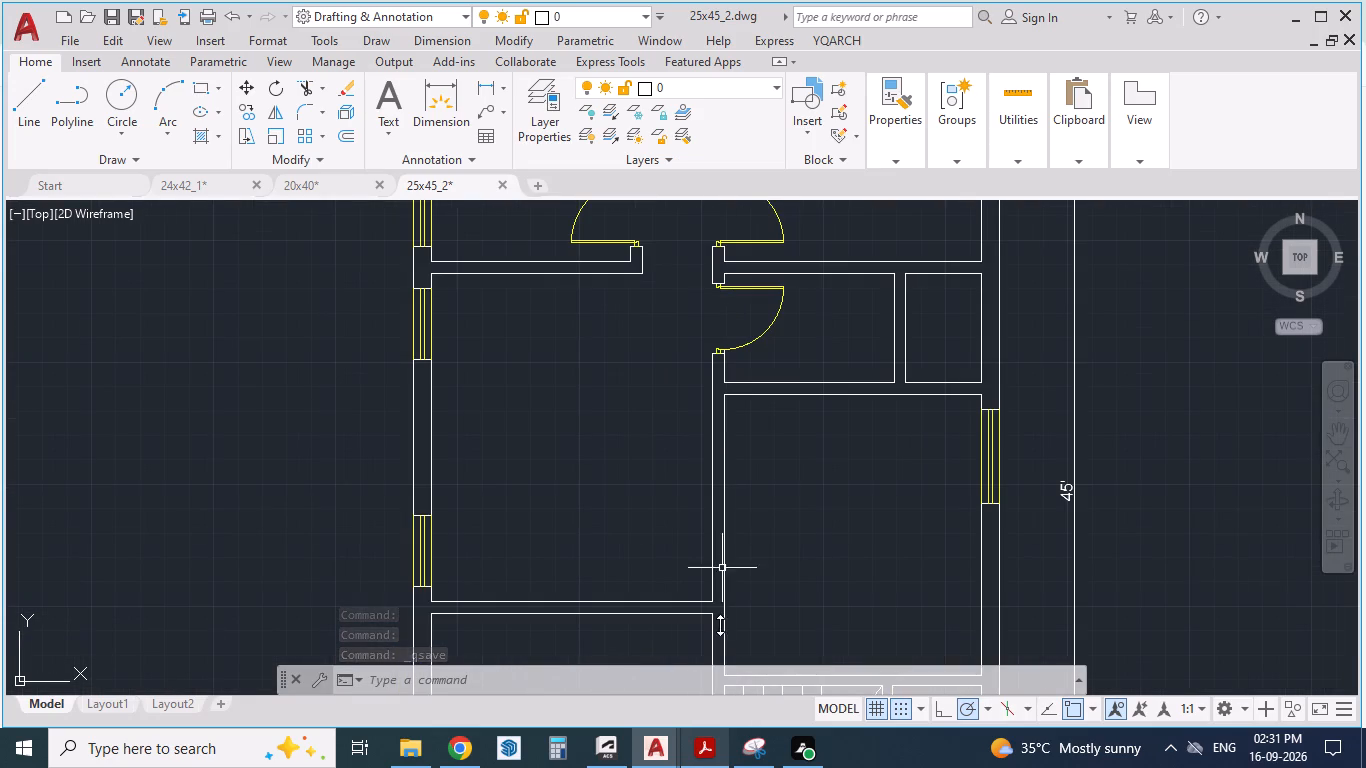
{"action": "left_click", "coordinate": [699, 754]}
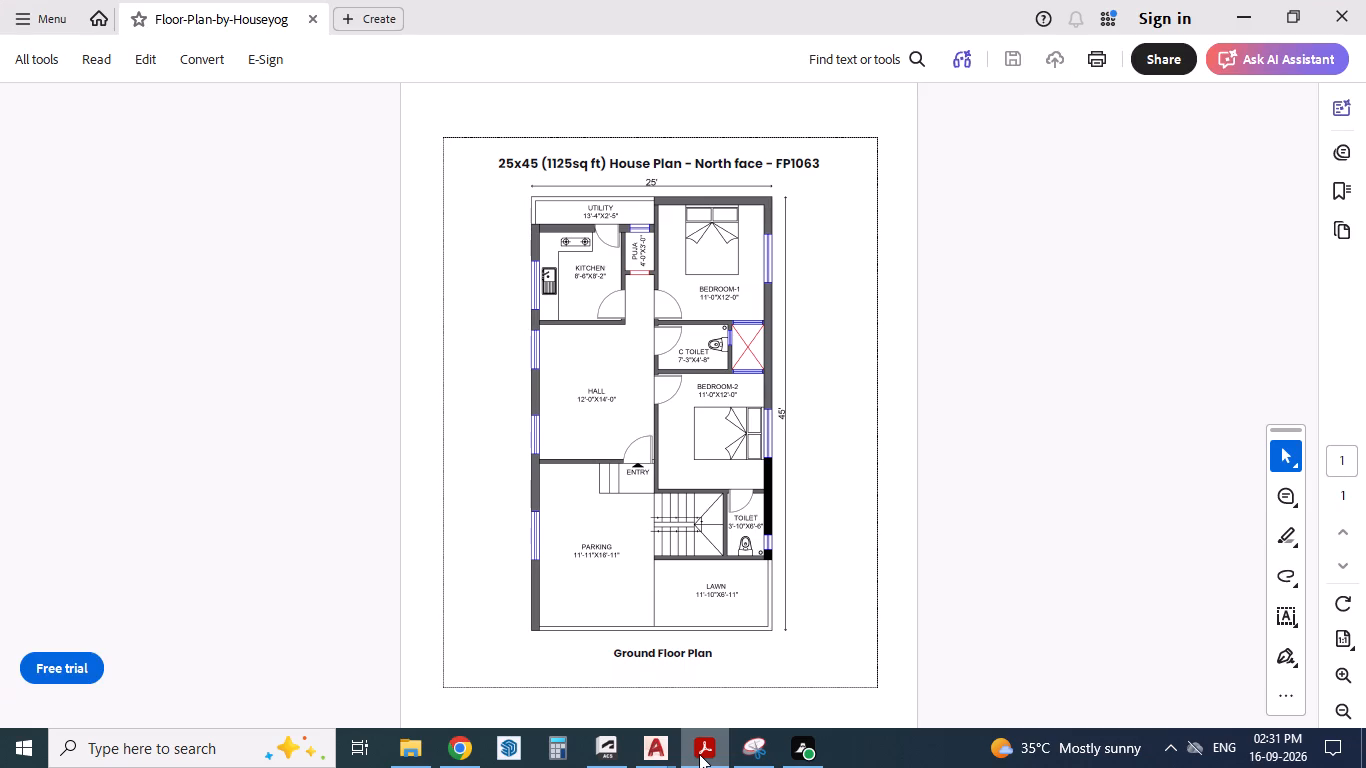
{"action": "left_click", "coordinate": [695, 760]}
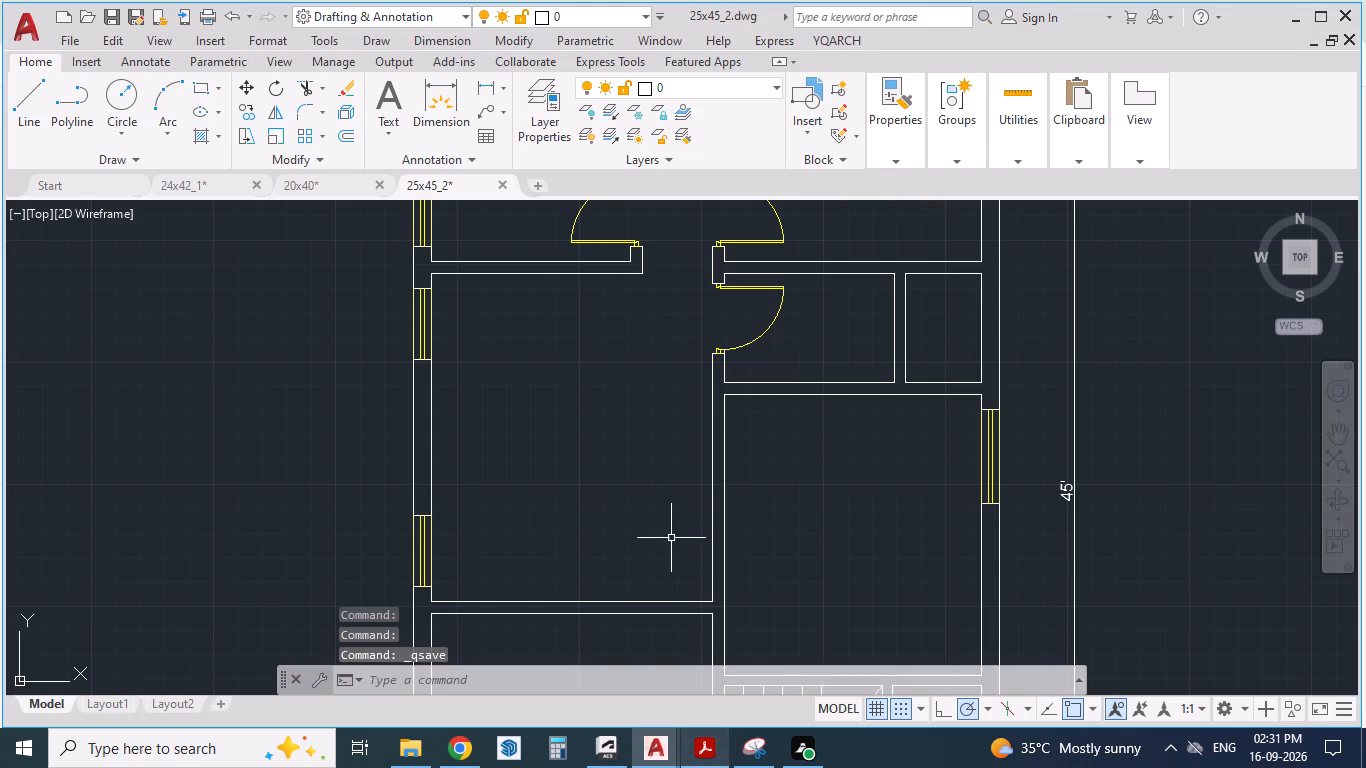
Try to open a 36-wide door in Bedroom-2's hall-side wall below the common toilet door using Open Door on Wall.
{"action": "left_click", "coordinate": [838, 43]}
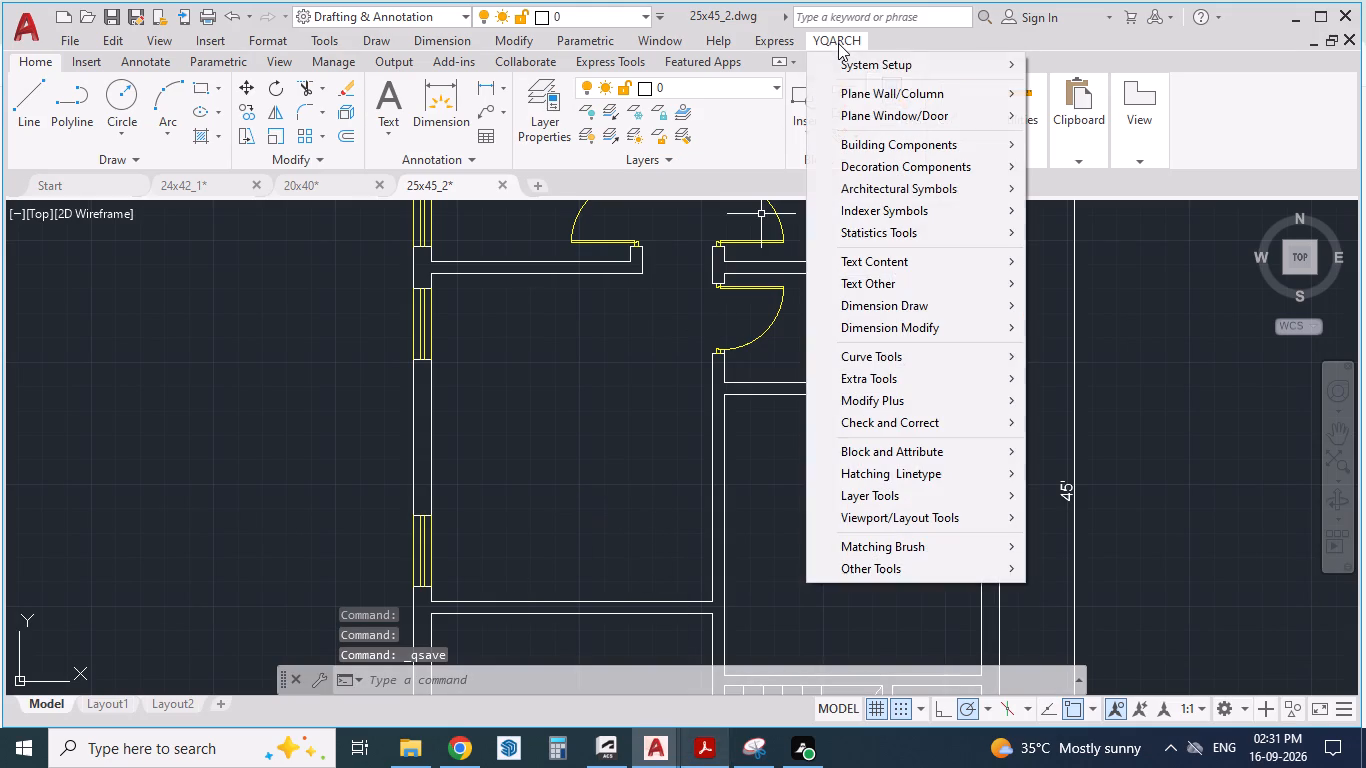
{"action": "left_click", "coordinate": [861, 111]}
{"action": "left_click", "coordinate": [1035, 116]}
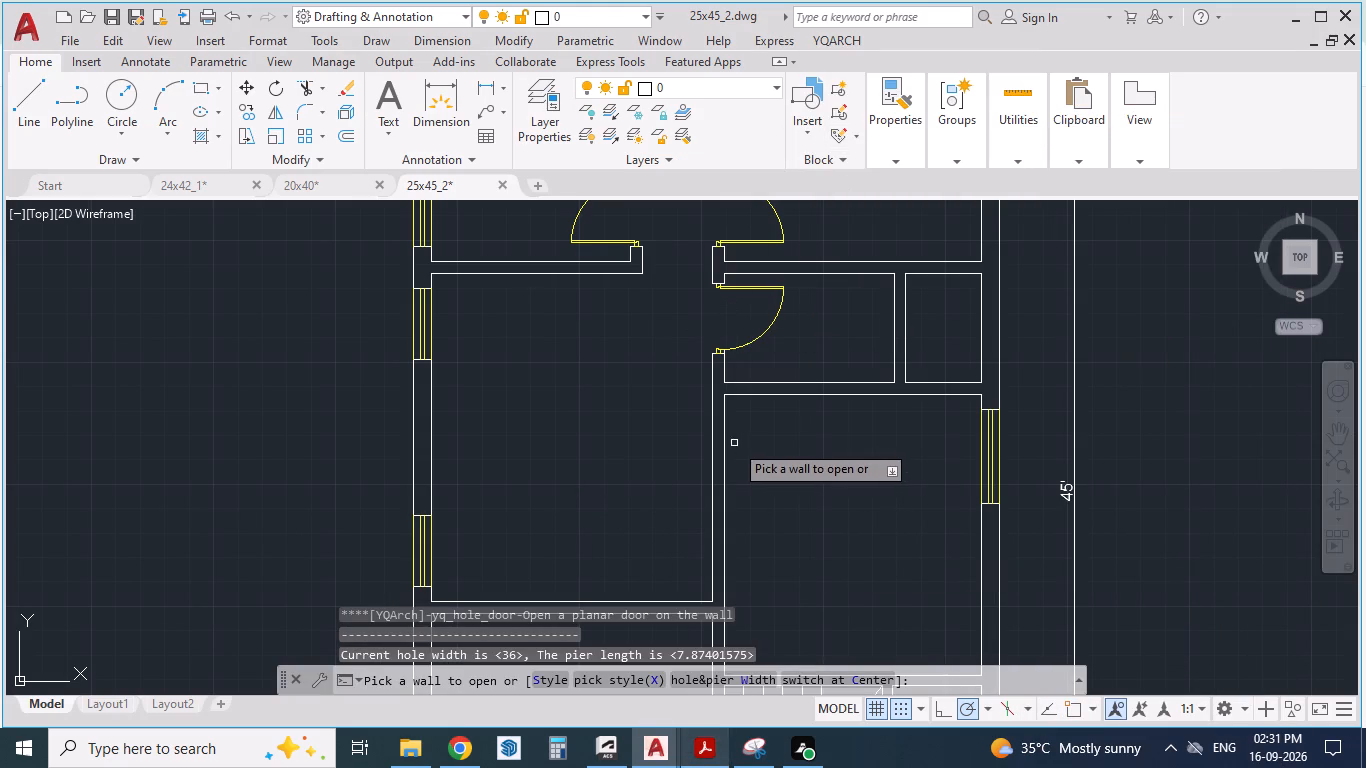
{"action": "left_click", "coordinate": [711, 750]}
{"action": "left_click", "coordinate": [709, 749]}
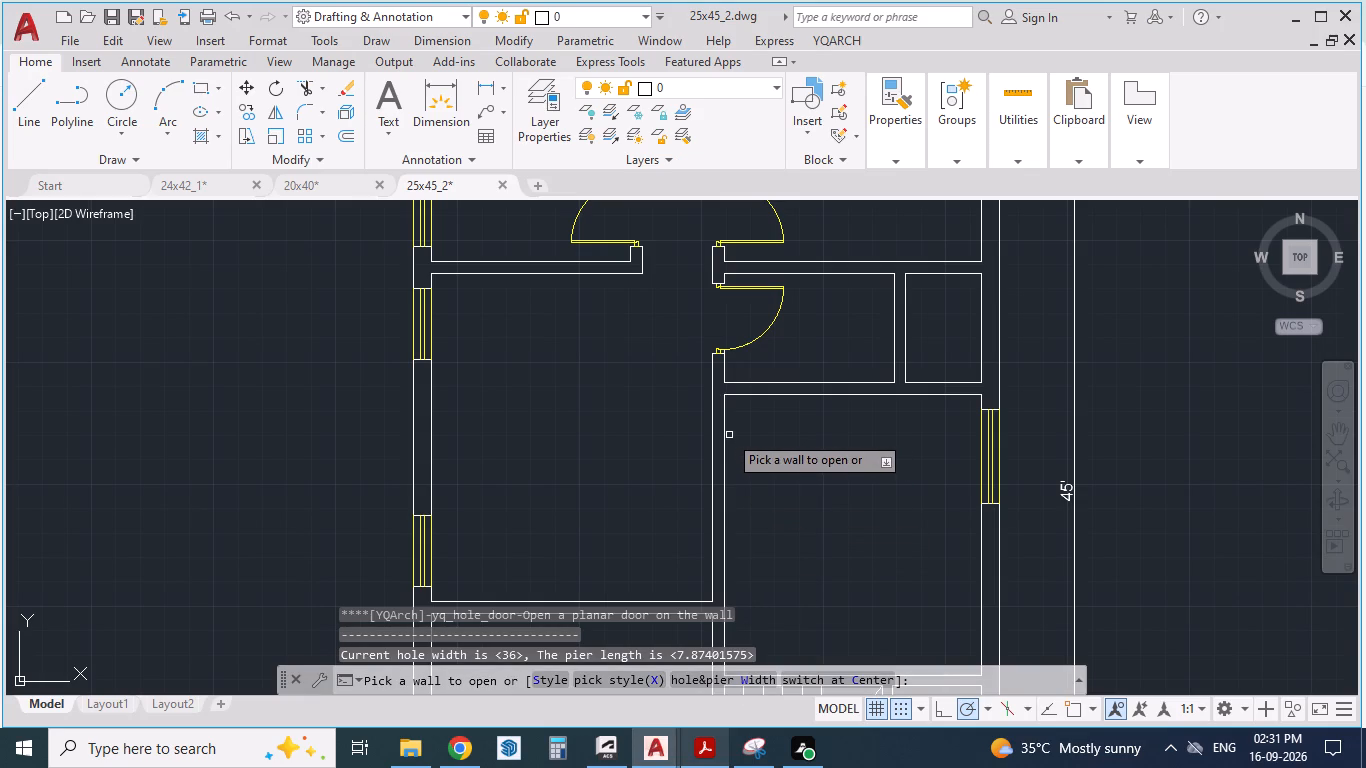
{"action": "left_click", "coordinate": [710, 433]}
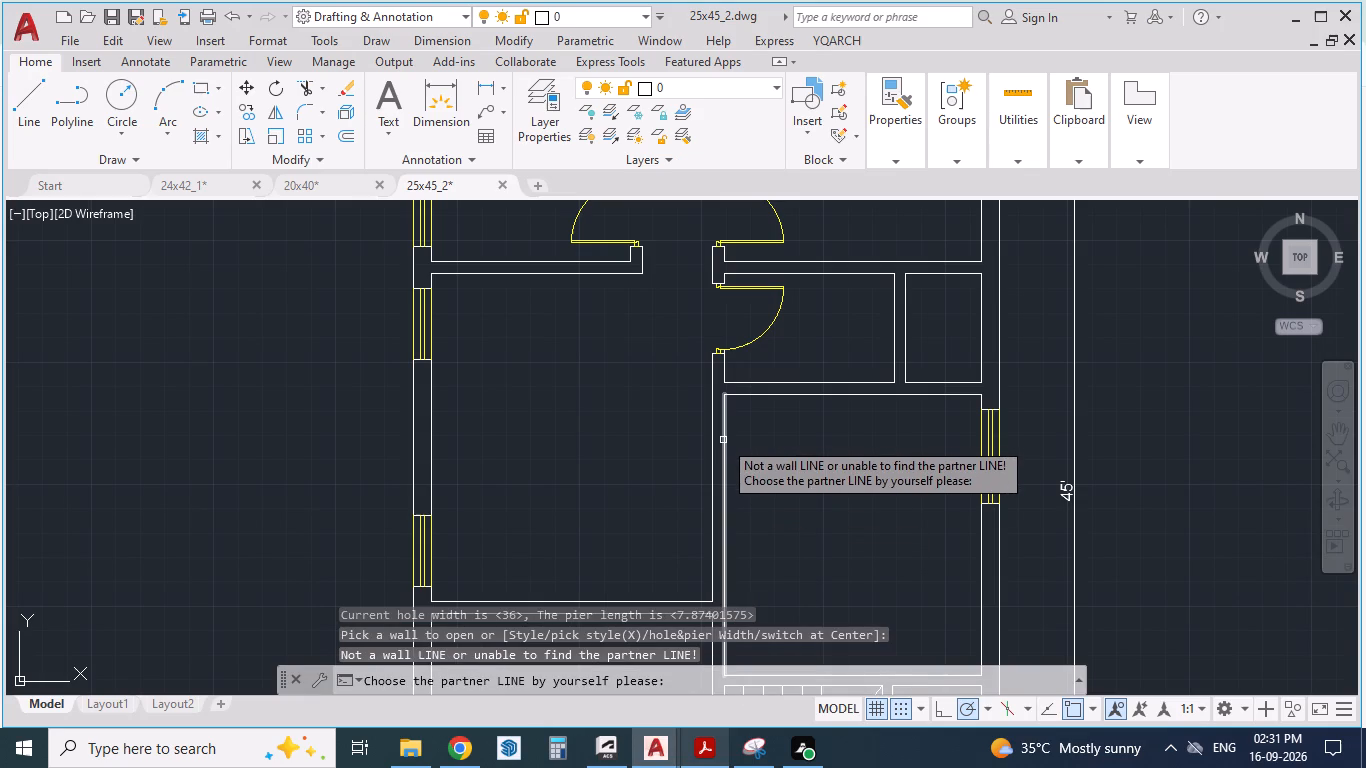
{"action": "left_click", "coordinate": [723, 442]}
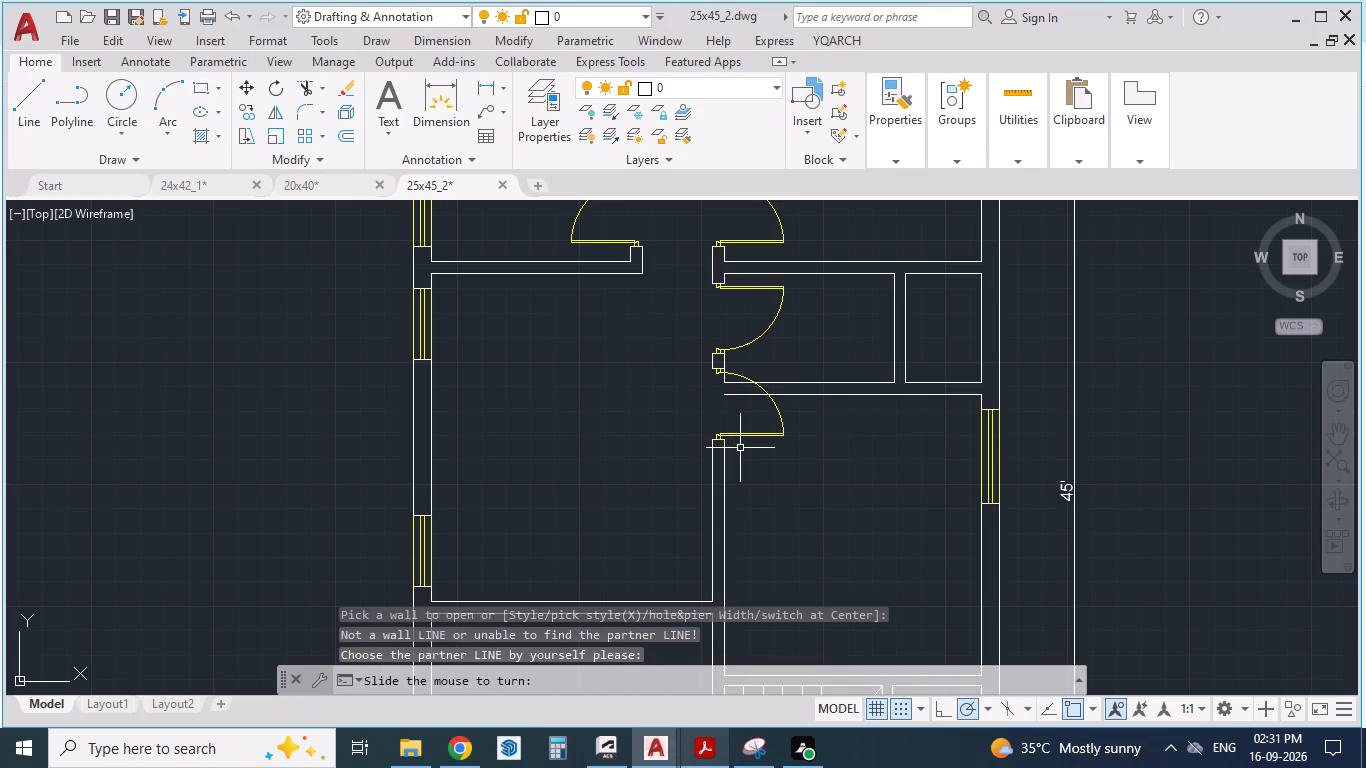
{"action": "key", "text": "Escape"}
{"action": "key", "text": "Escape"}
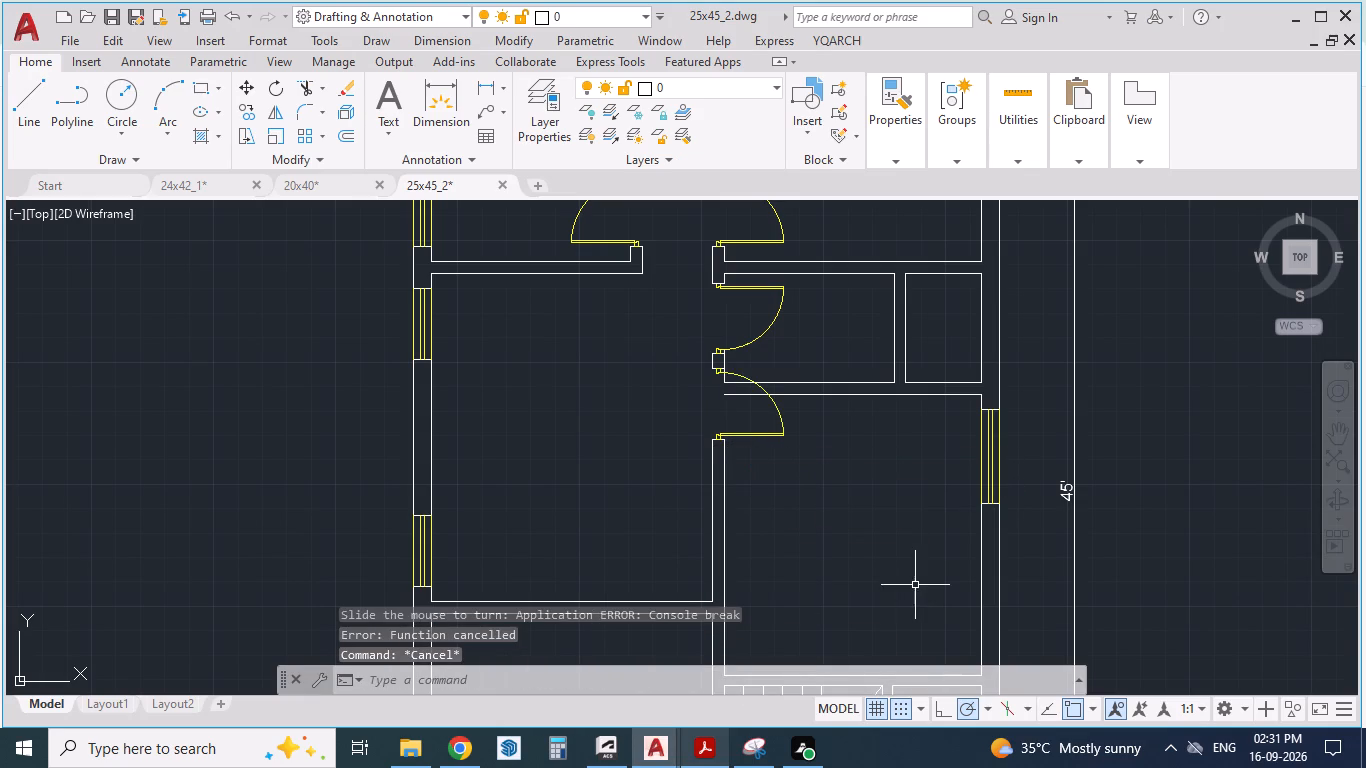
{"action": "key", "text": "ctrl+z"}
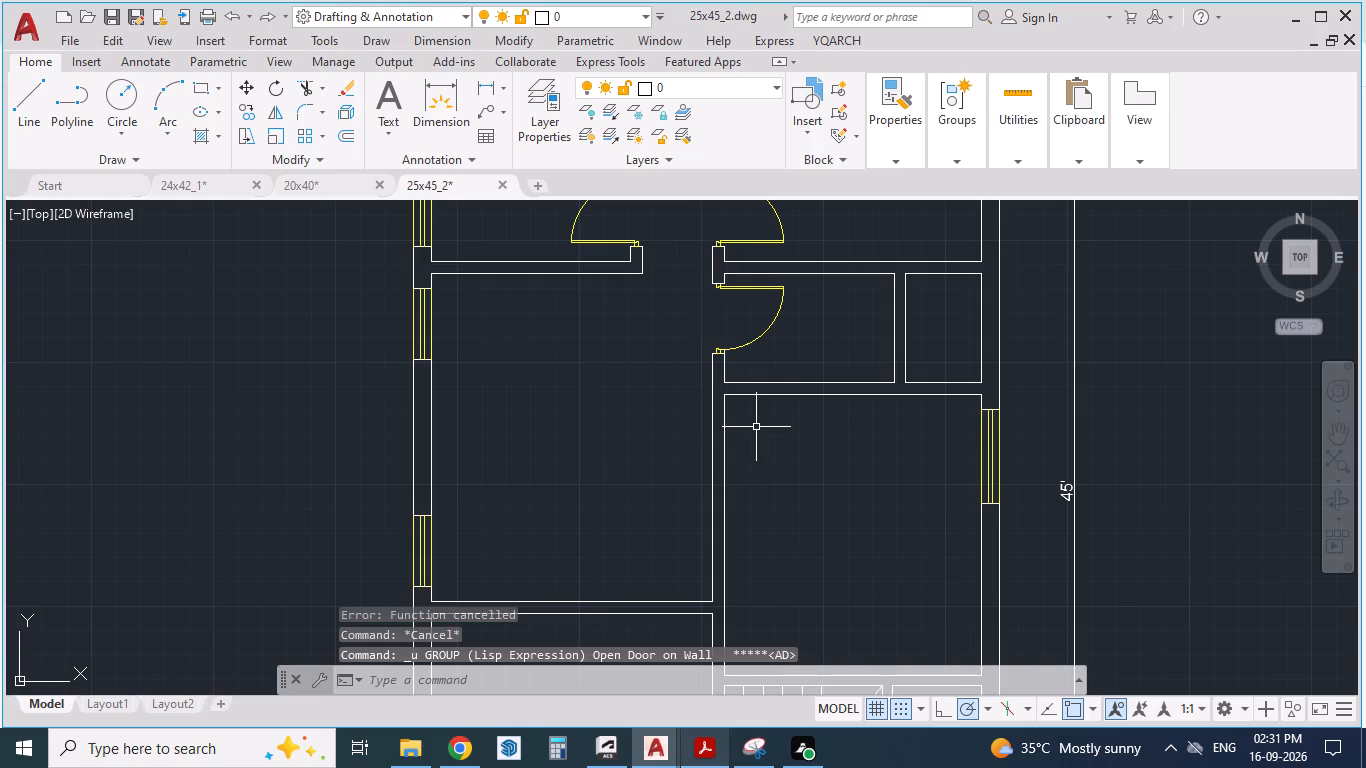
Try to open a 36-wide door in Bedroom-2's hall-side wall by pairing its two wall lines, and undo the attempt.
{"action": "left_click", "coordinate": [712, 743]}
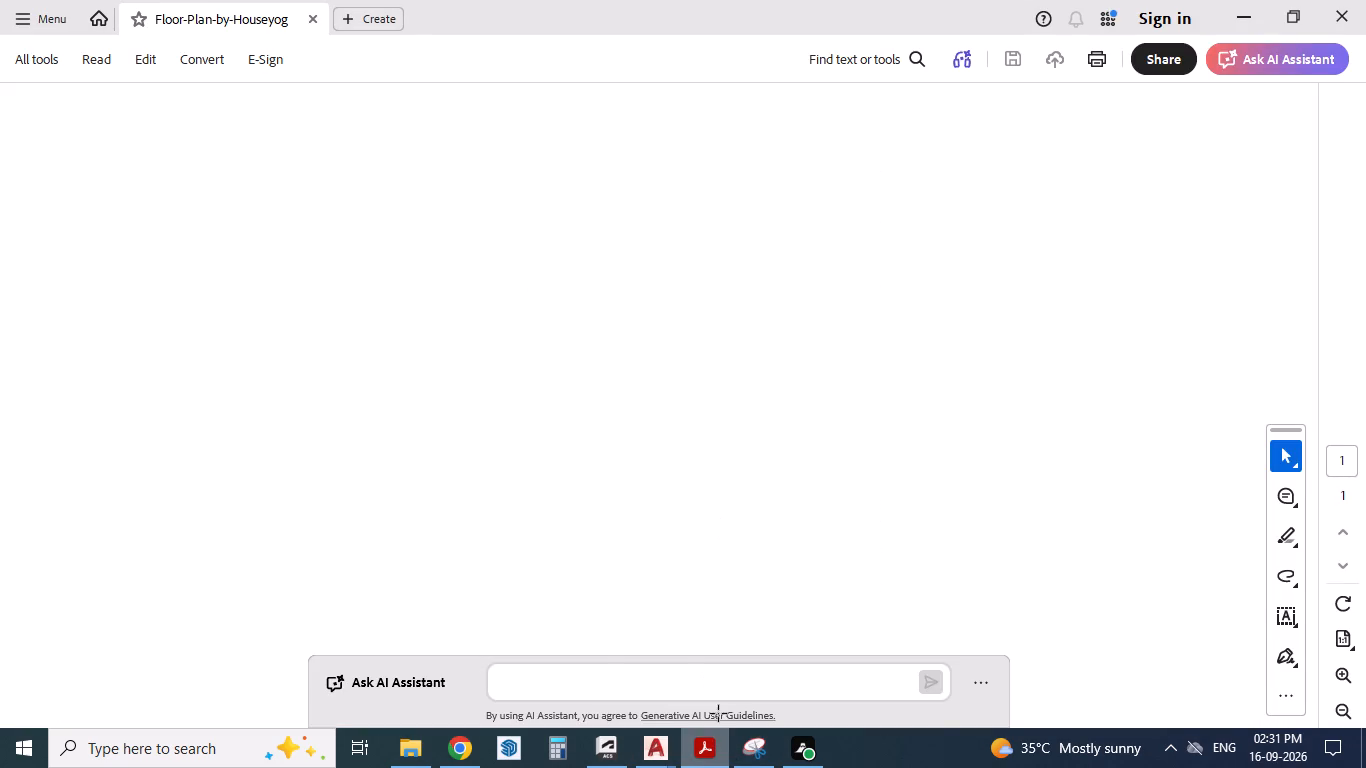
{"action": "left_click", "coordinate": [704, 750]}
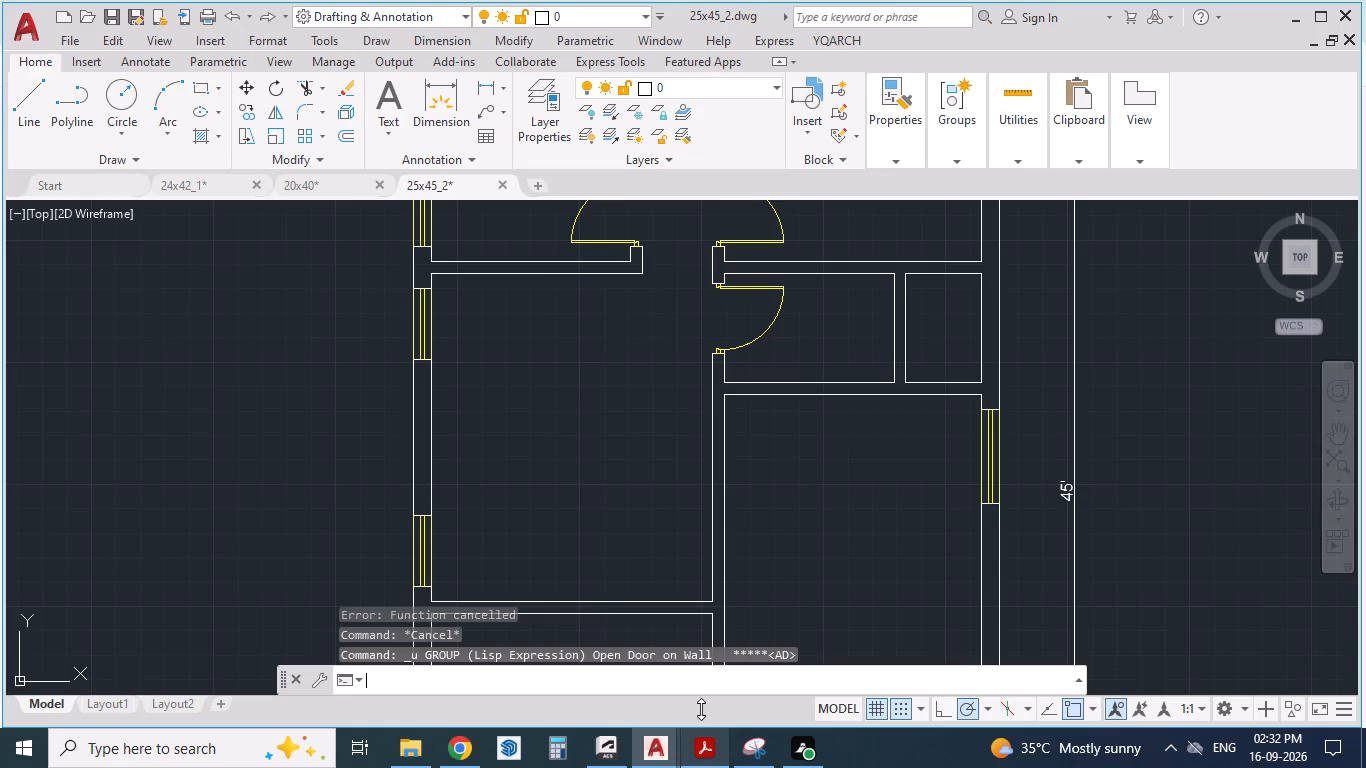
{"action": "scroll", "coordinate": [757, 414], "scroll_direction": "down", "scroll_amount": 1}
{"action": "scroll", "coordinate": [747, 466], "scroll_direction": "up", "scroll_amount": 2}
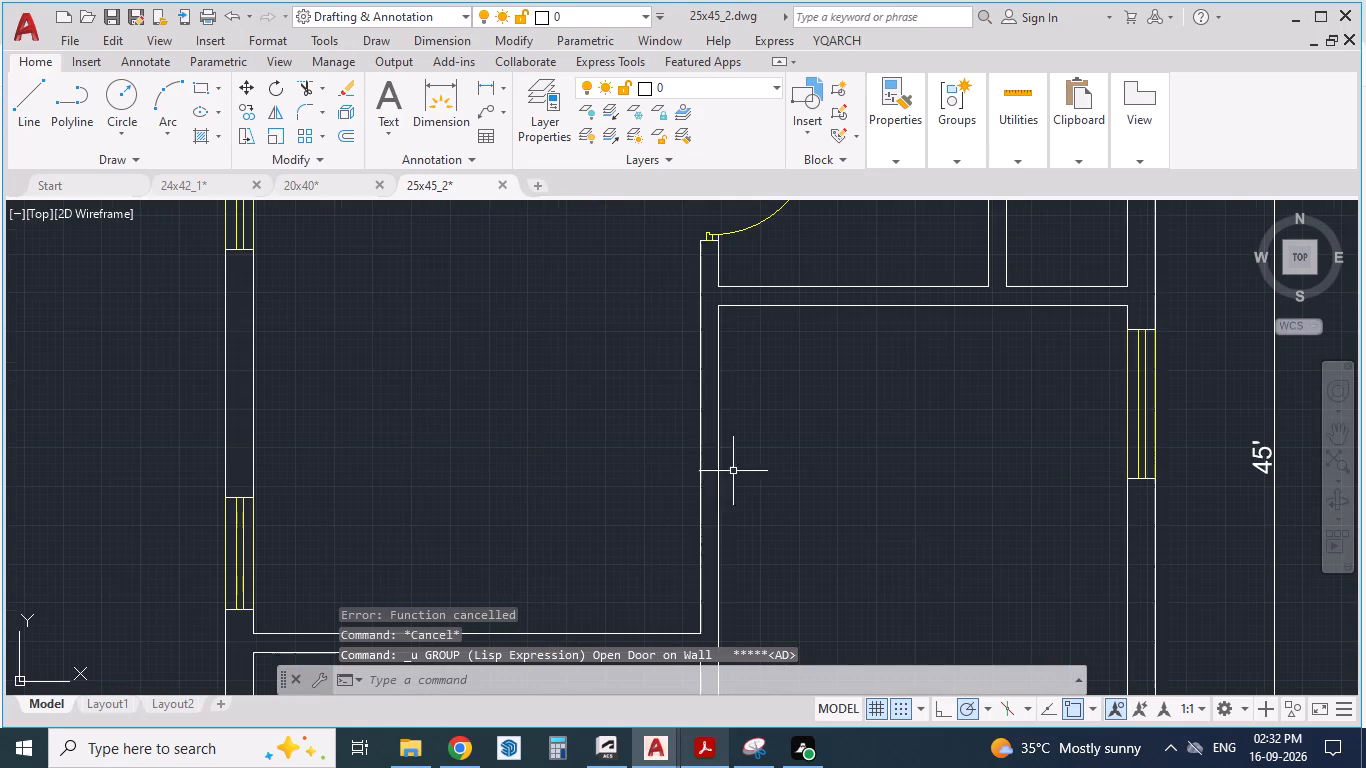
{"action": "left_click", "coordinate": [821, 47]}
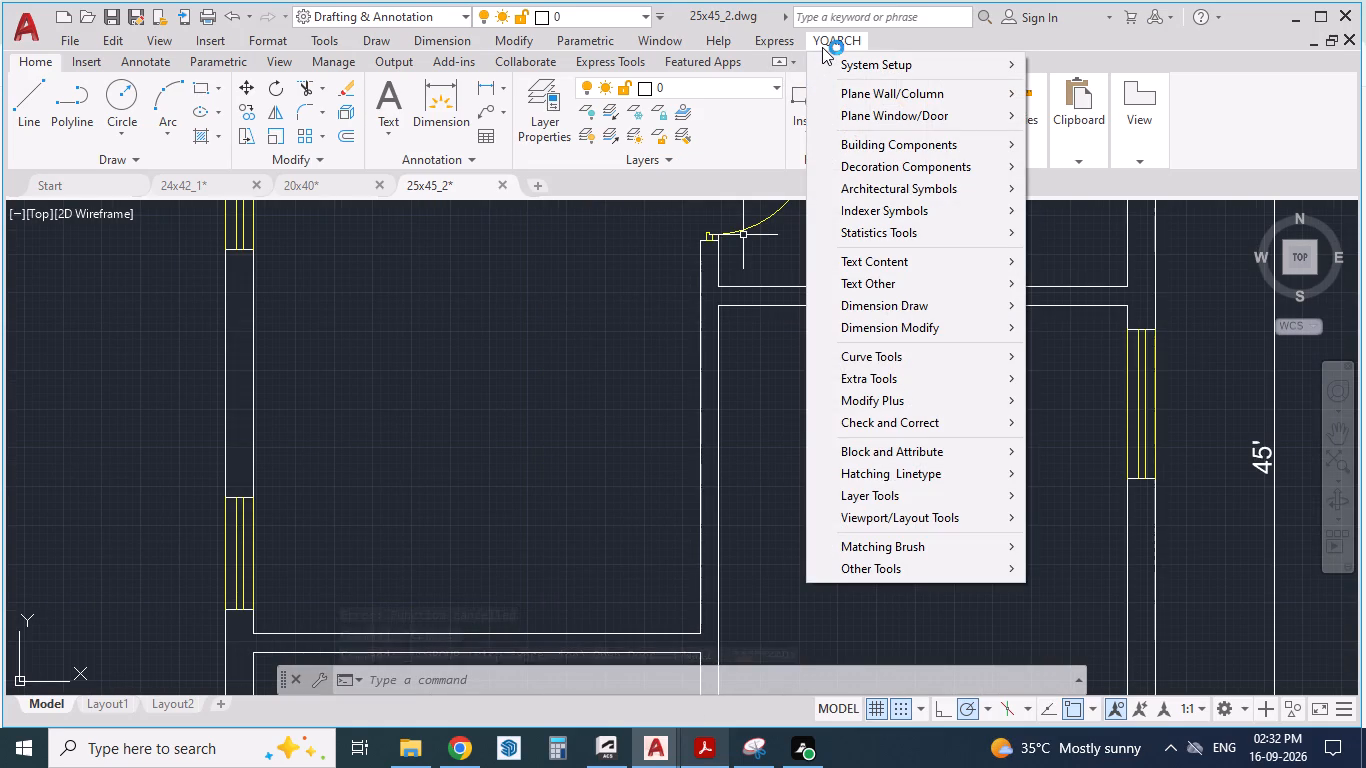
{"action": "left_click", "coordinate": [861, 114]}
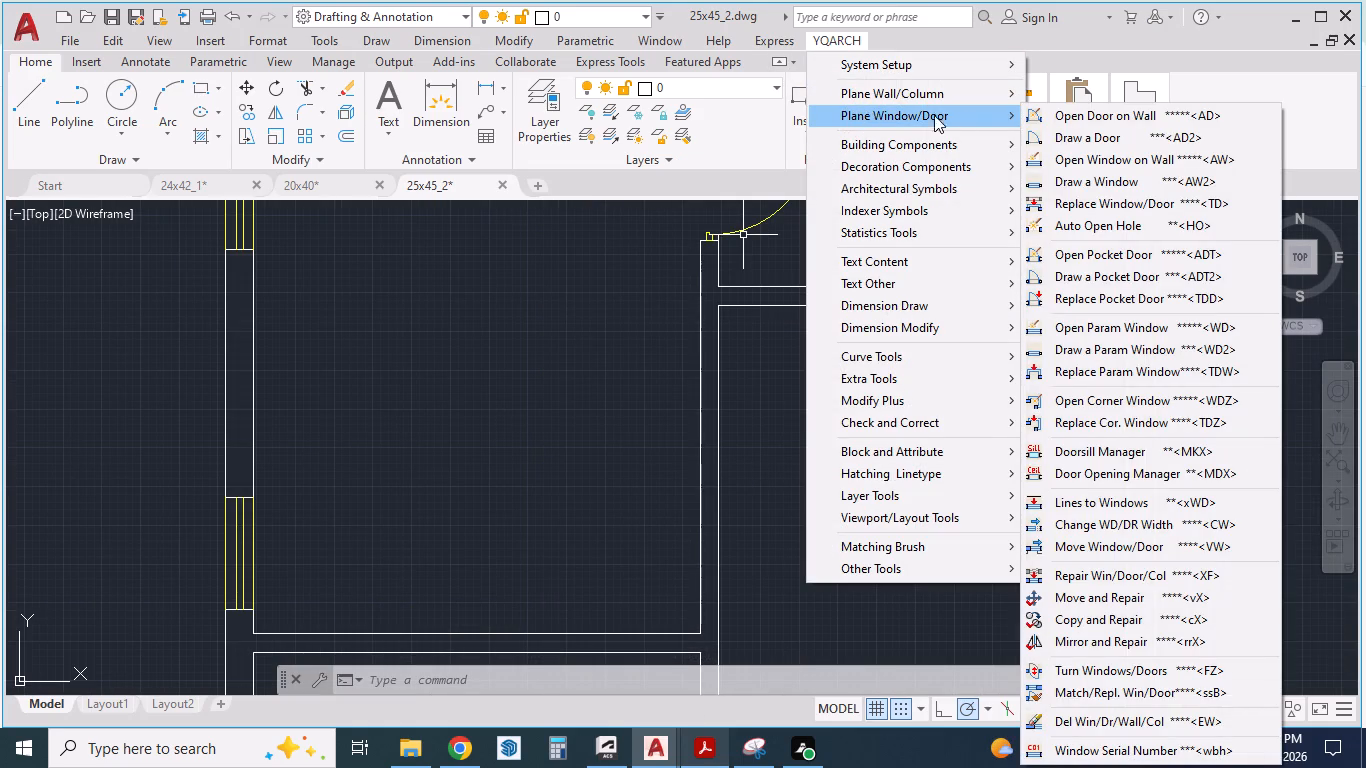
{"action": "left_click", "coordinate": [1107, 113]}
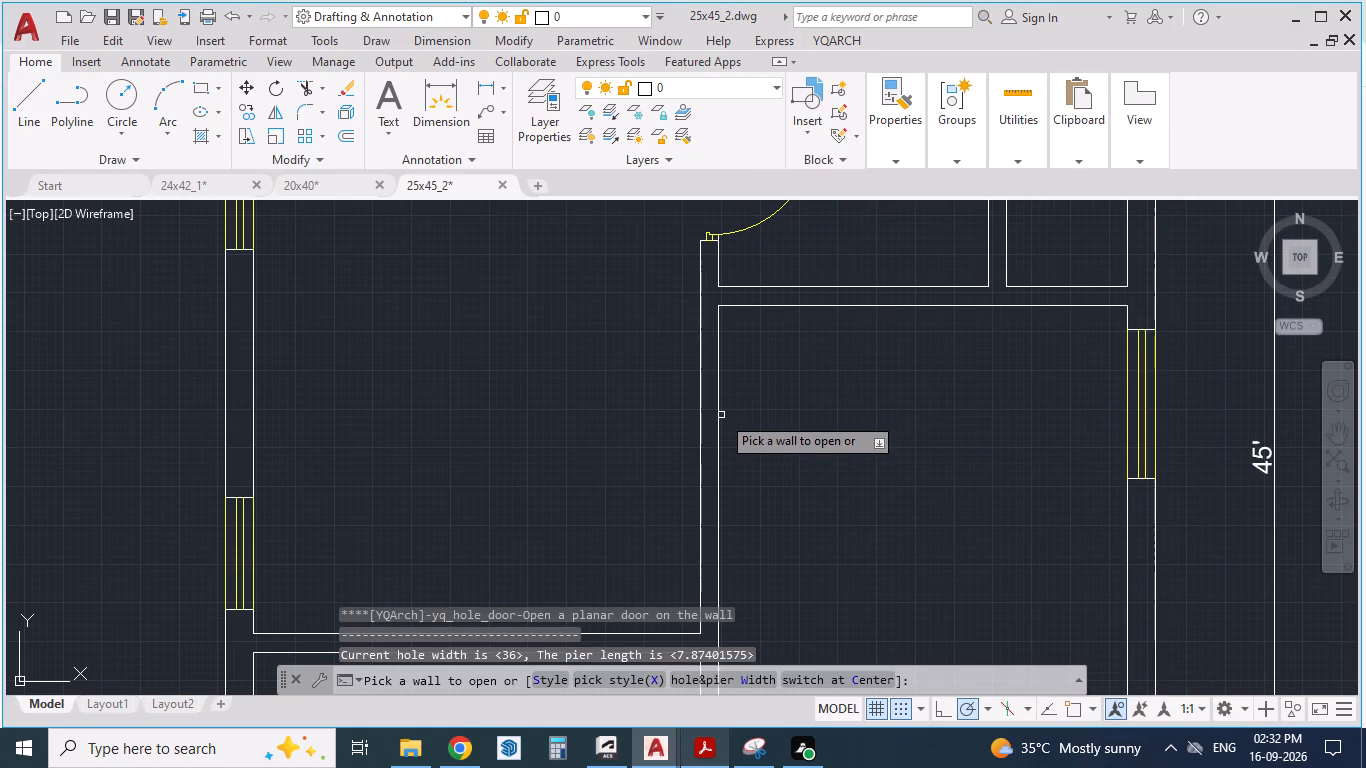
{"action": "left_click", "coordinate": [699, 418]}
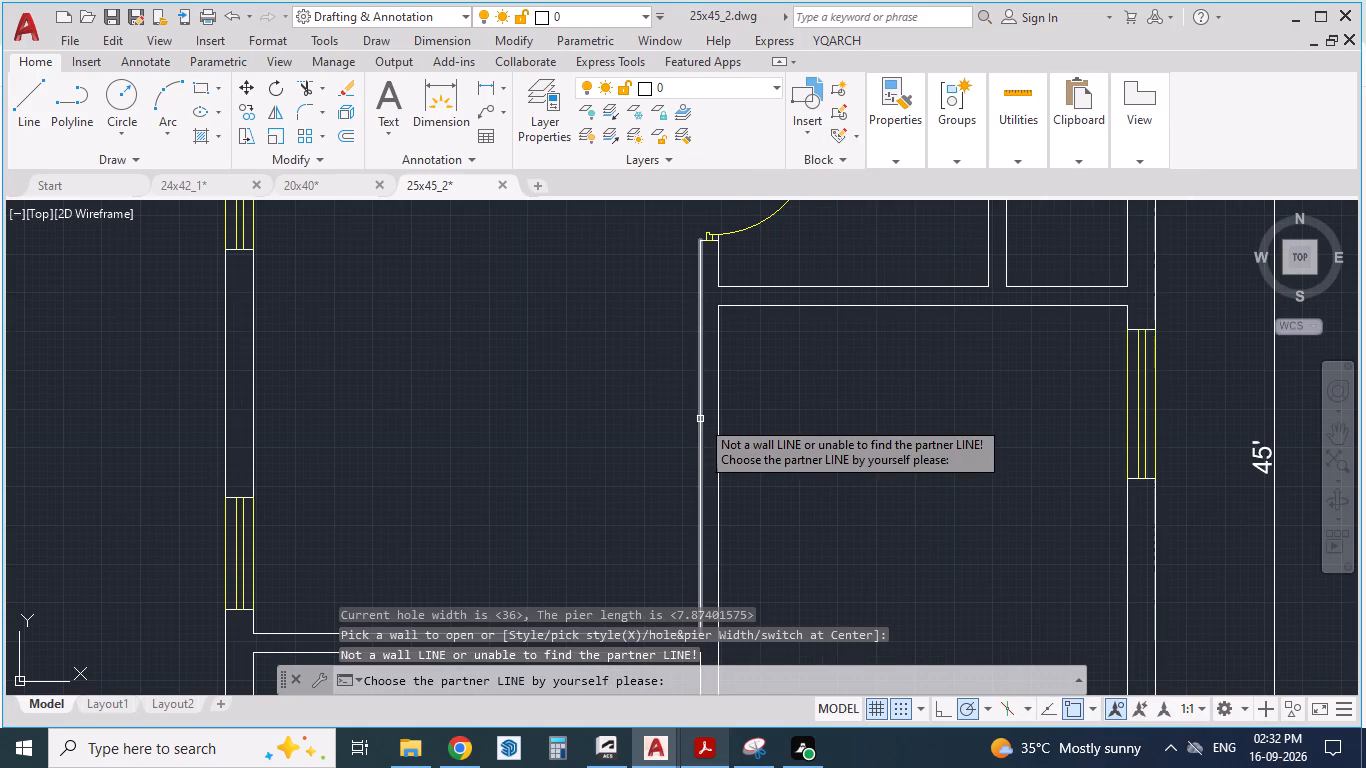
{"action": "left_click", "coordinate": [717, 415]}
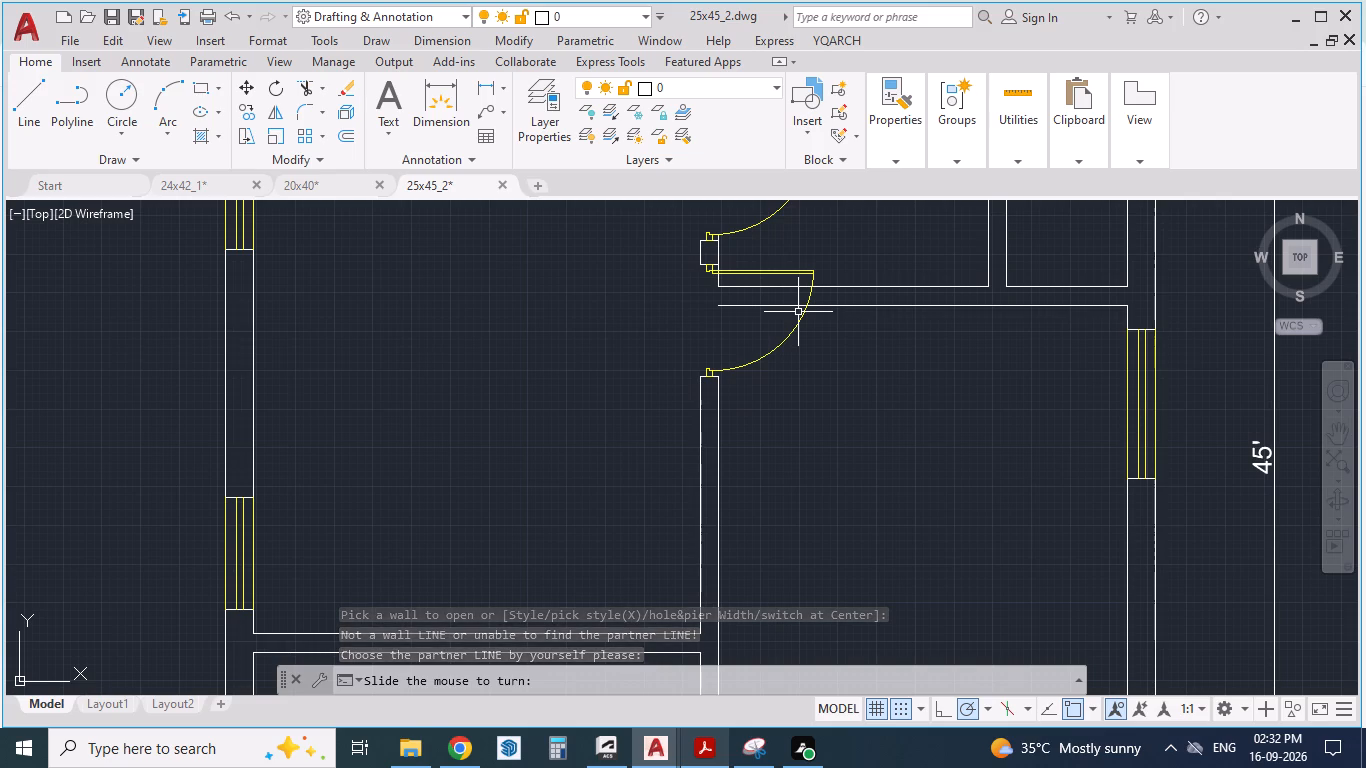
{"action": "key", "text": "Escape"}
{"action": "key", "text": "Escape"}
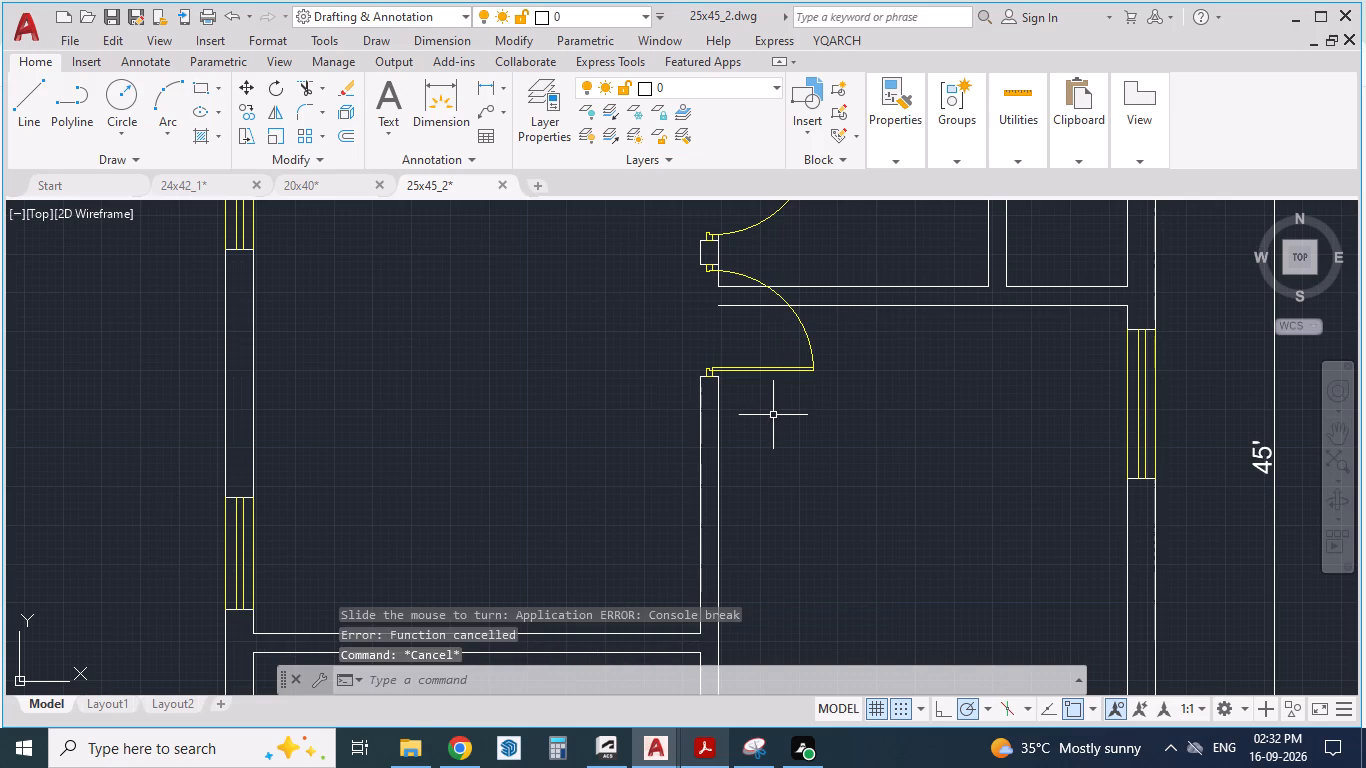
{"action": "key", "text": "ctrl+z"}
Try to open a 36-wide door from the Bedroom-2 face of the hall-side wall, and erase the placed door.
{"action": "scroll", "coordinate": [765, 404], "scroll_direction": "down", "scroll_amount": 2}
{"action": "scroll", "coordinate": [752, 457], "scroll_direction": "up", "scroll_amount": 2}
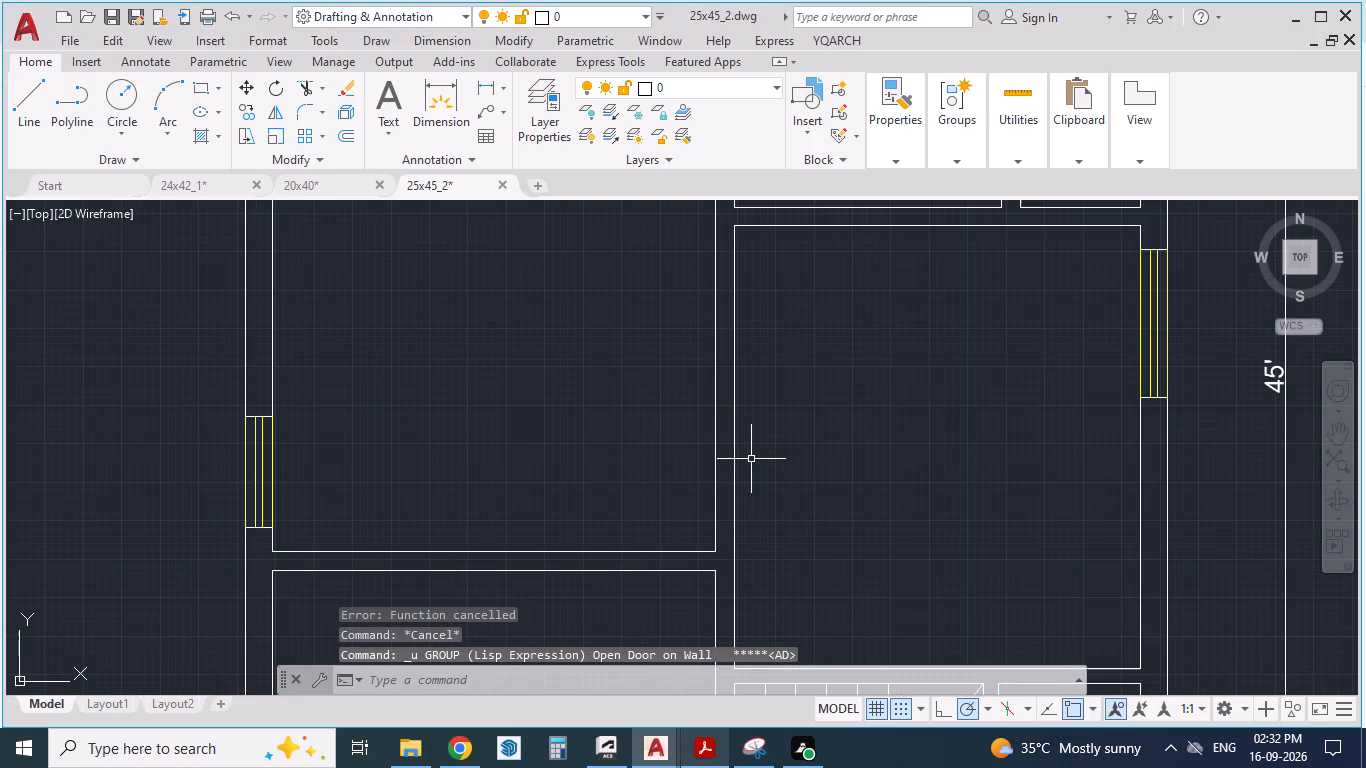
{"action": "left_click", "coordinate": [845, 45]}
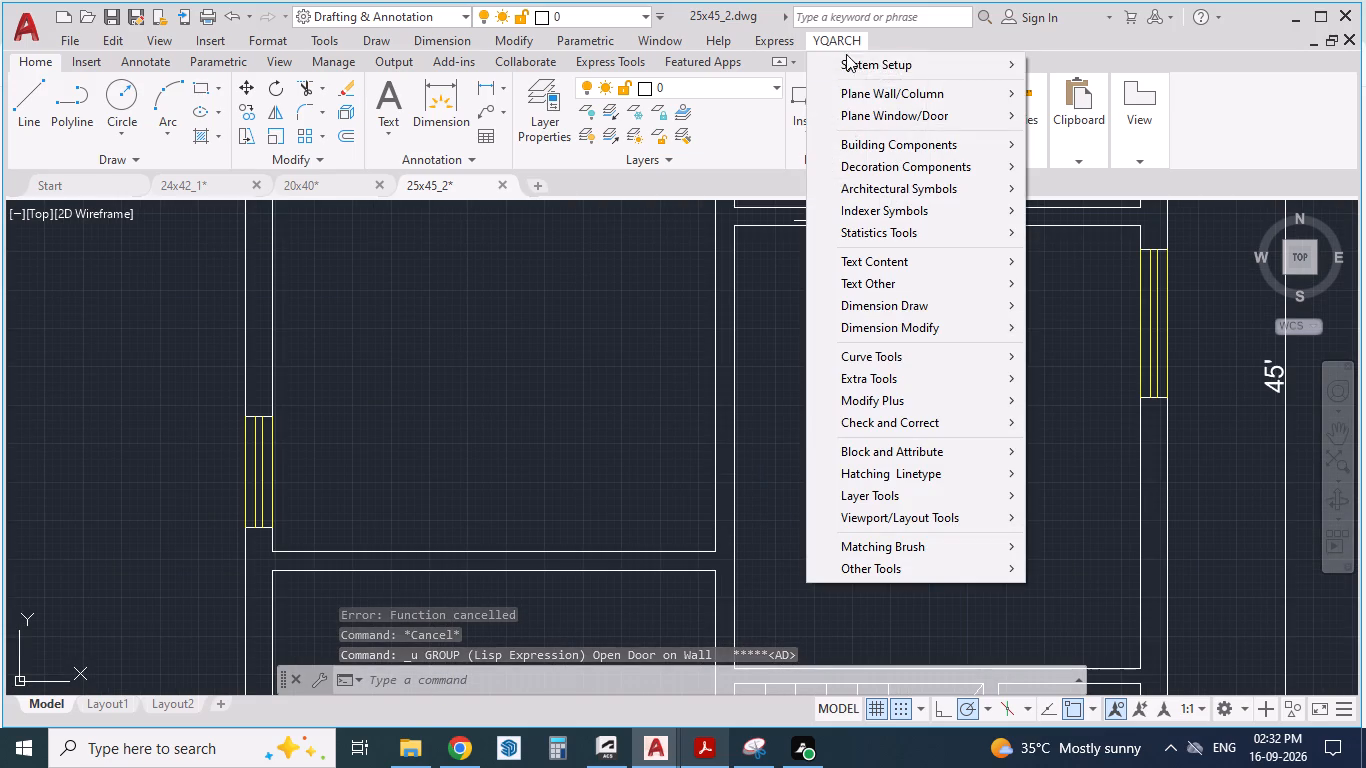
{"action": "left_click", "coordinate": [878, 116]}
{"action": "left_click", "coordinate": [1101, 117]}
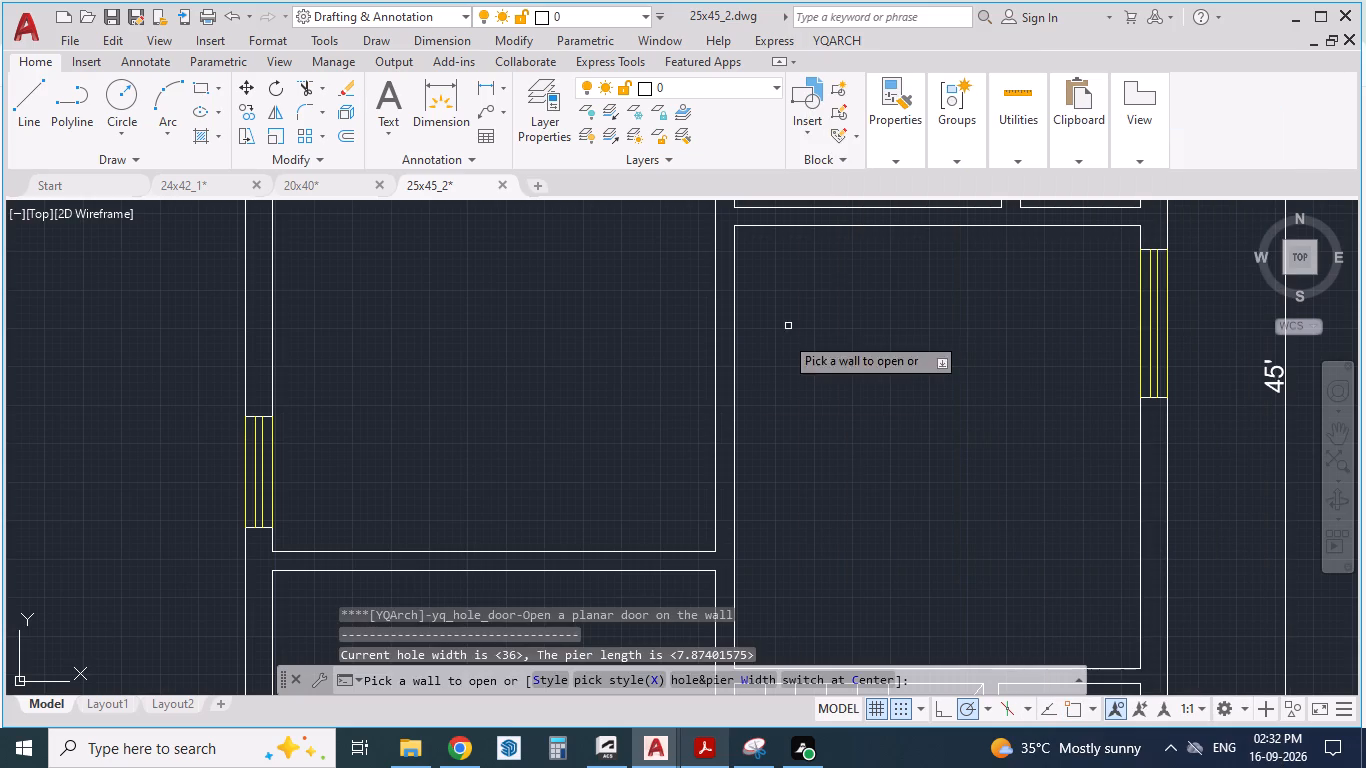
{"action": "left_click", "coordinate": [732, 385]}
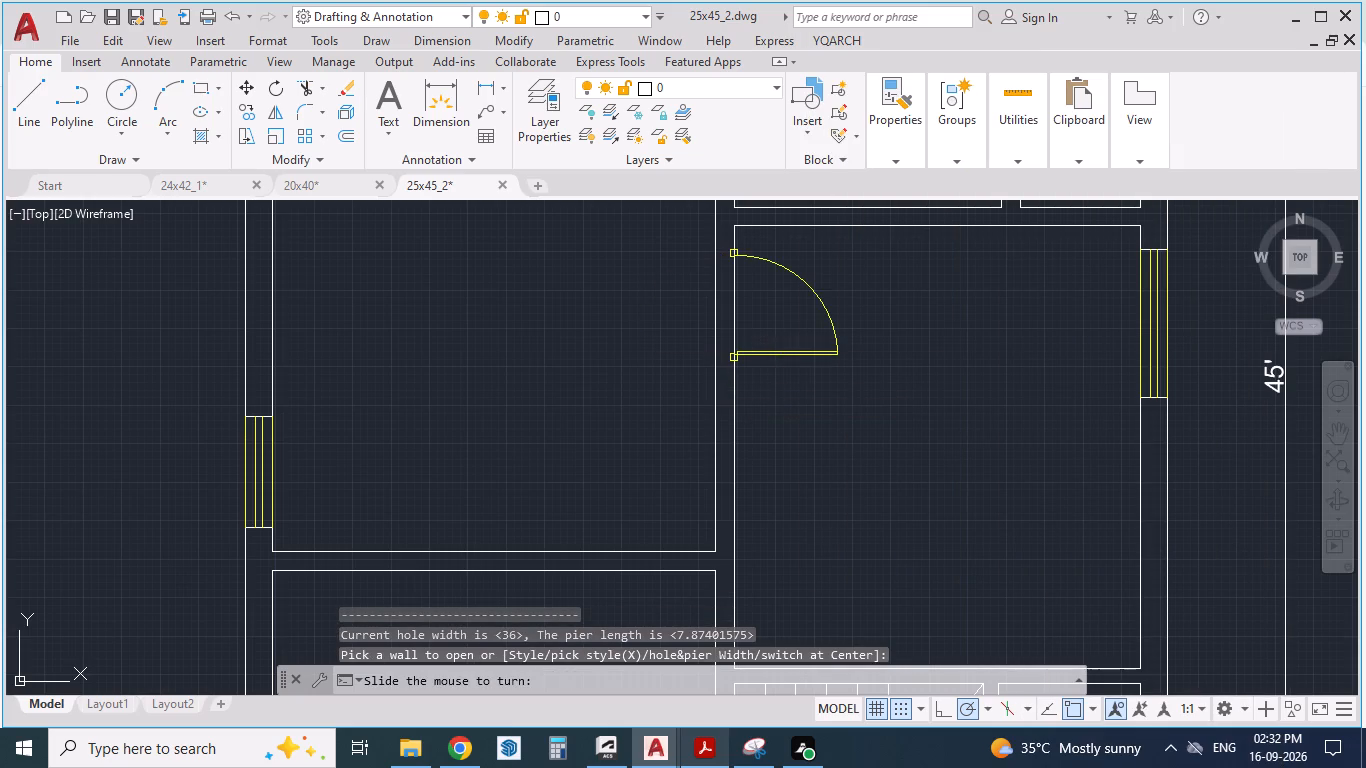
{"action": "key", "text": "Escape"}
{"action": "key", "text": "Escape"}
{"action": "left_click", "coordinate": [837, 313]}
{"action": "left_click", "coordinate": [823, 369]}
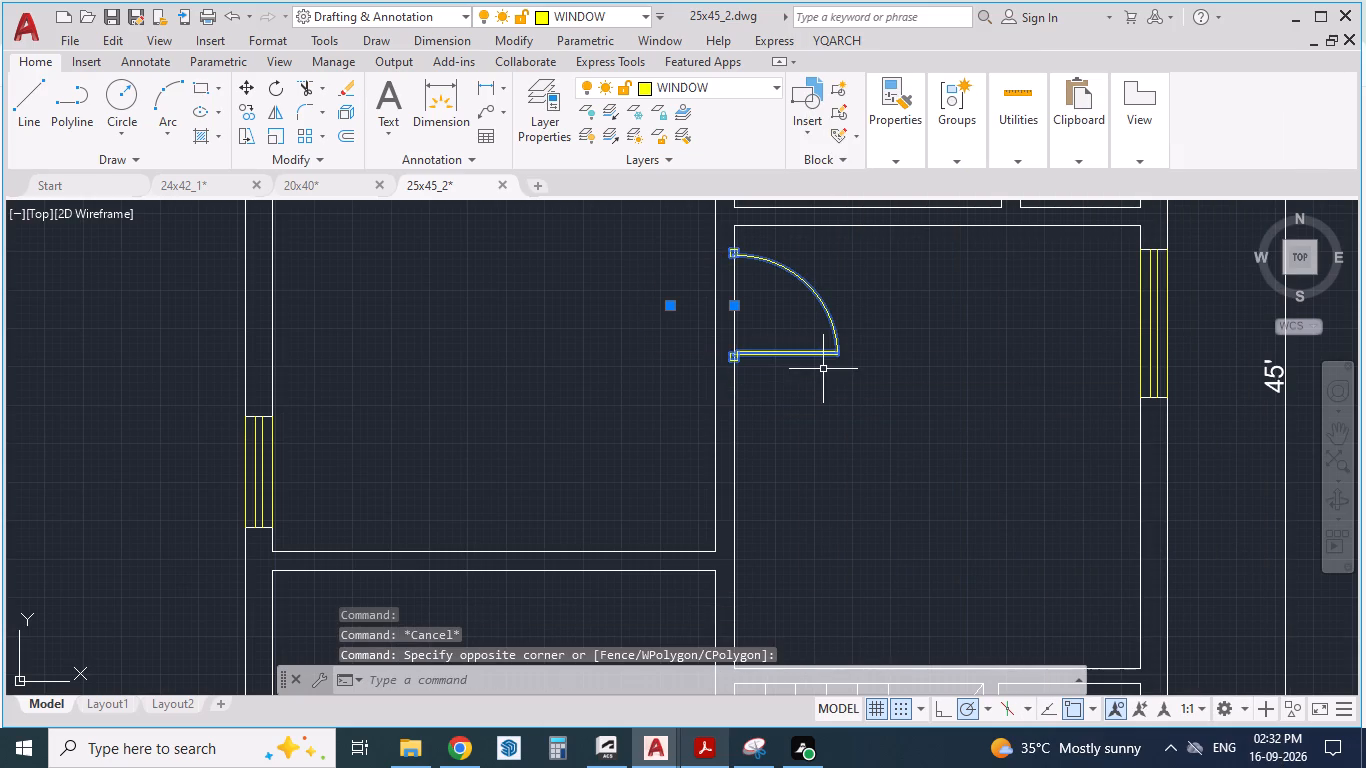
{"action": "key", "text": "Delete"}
Open a 36-wide door in Bedroom-2's hall-side wall near the hall's lower end, hinged at its upper jamb and swinging into Bedroom-2.
{"action": "left_click", "coordinate": [842, 42]}
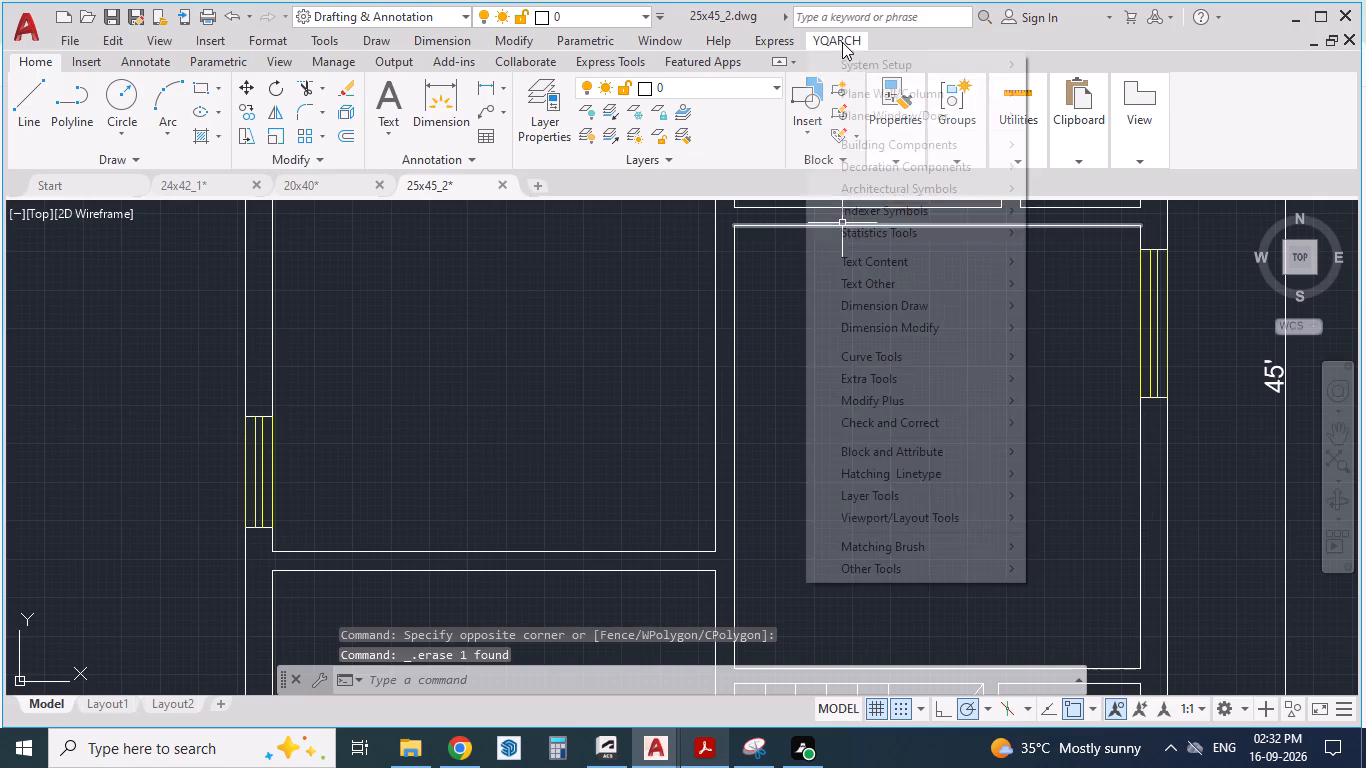
{"action": "left_click", "coordinate": [877, 110]}
{"action": "left_click", "coordinate": [1066, 114]}
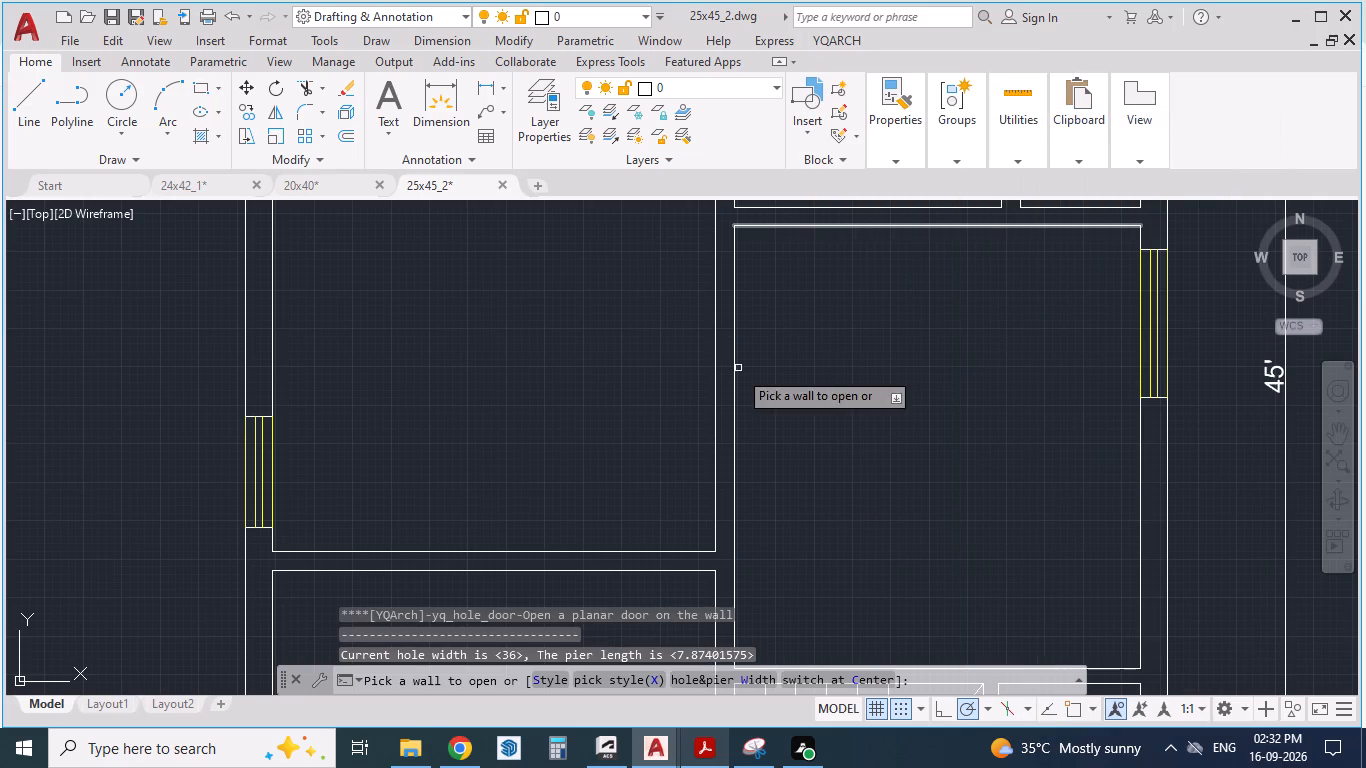
{"action": "left_click", "coordinate": [714, 382]}
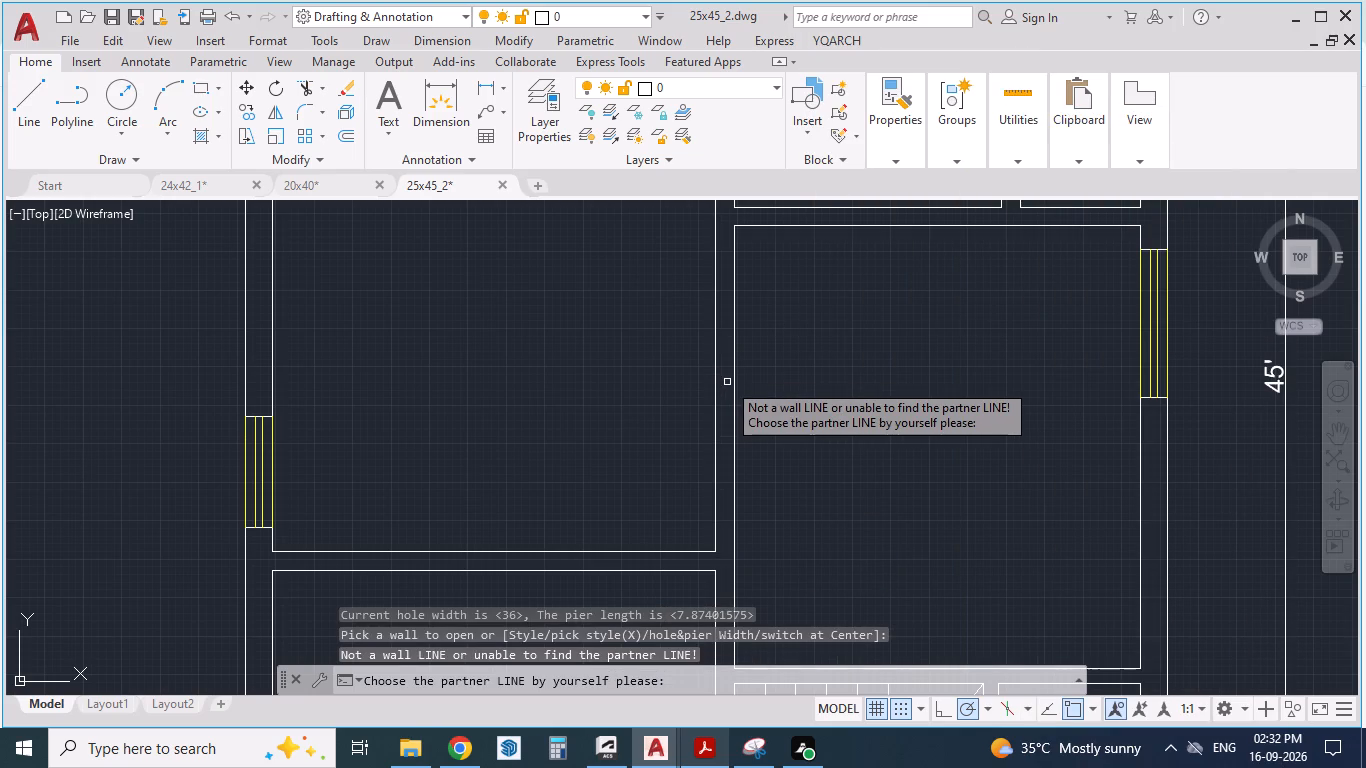
{"action": "left_click", "coordinate": [734, 378]}
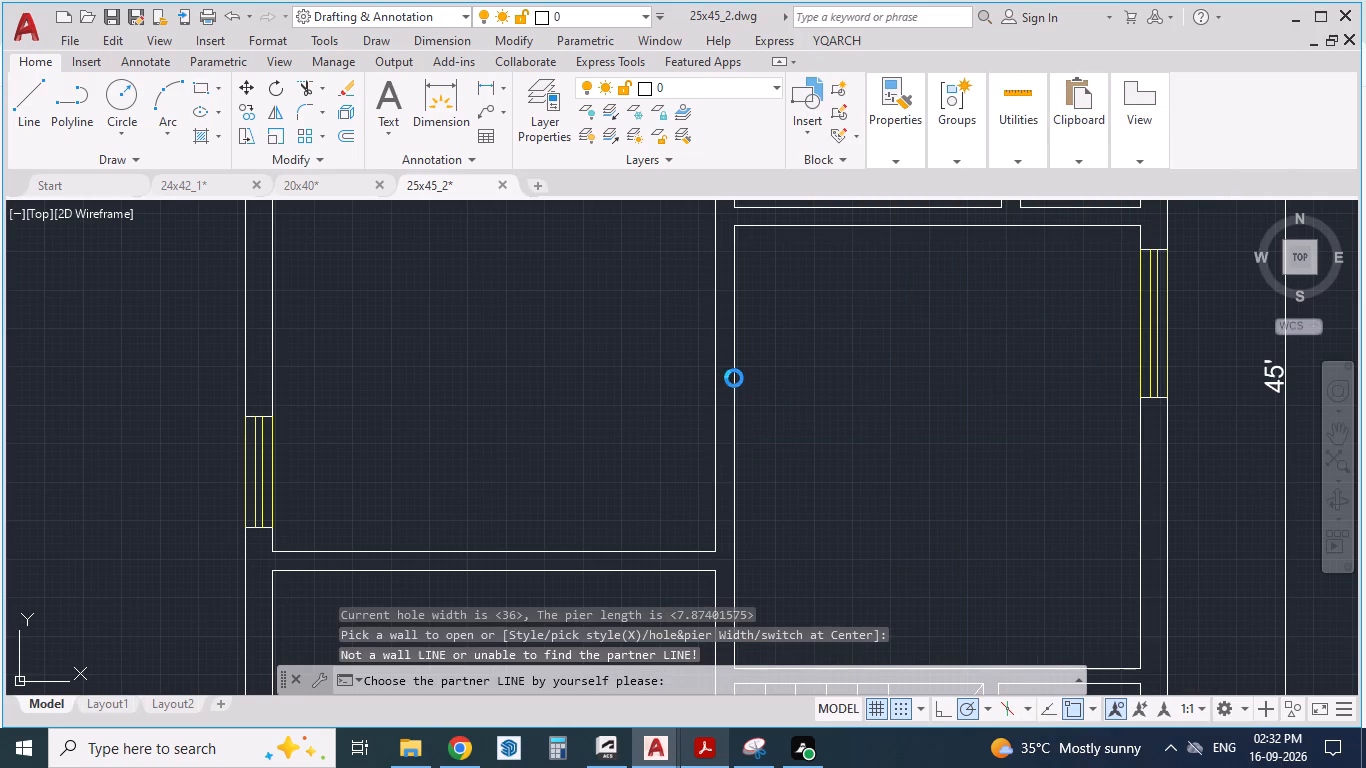
{"action": "left_click", "coordinate": [785, 333]}
{"action": "scroll", "coordinate": [861, 336], "scroll_direction": "down", "scroll_amount": 1}
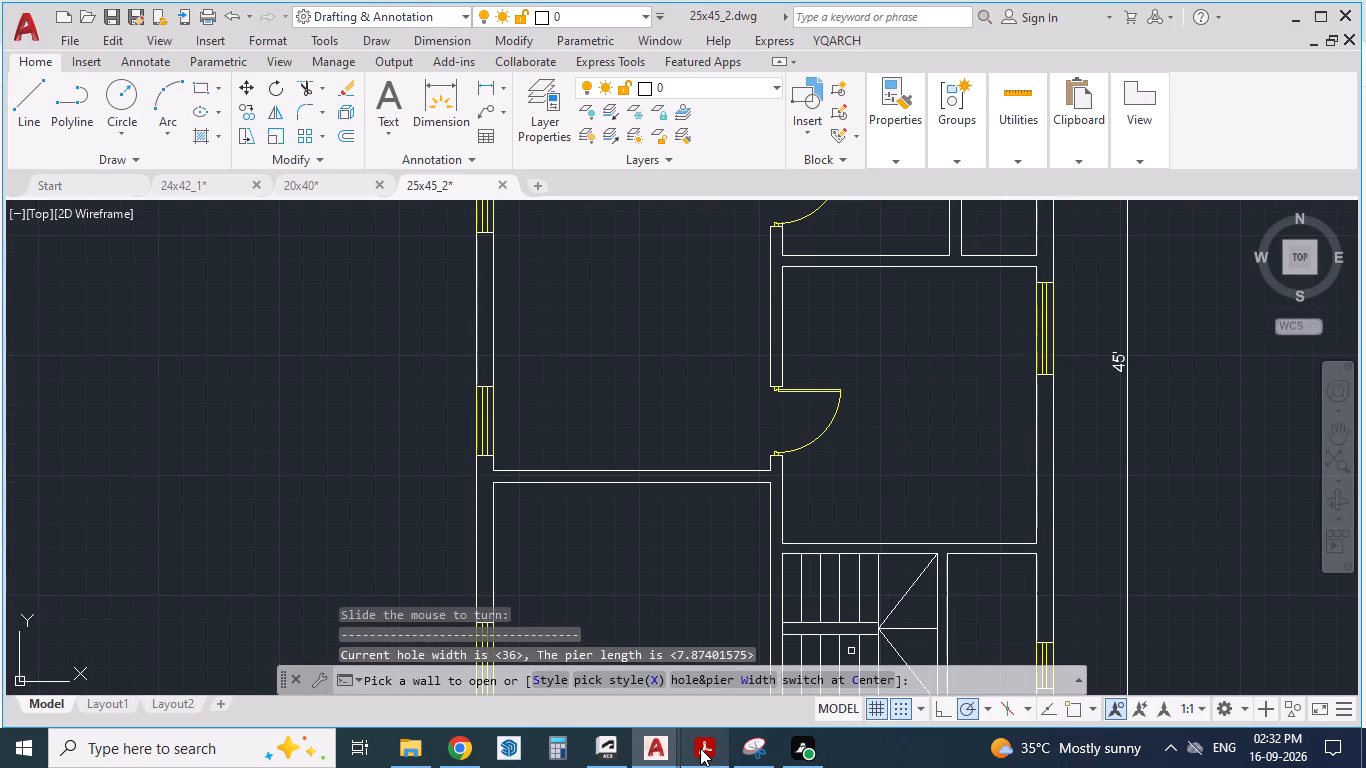
Check the Bedroom-2 door position and the hall entry door against the reference floor plan PDF.
{"action": "left_click", "coordinate": [699, 748]}
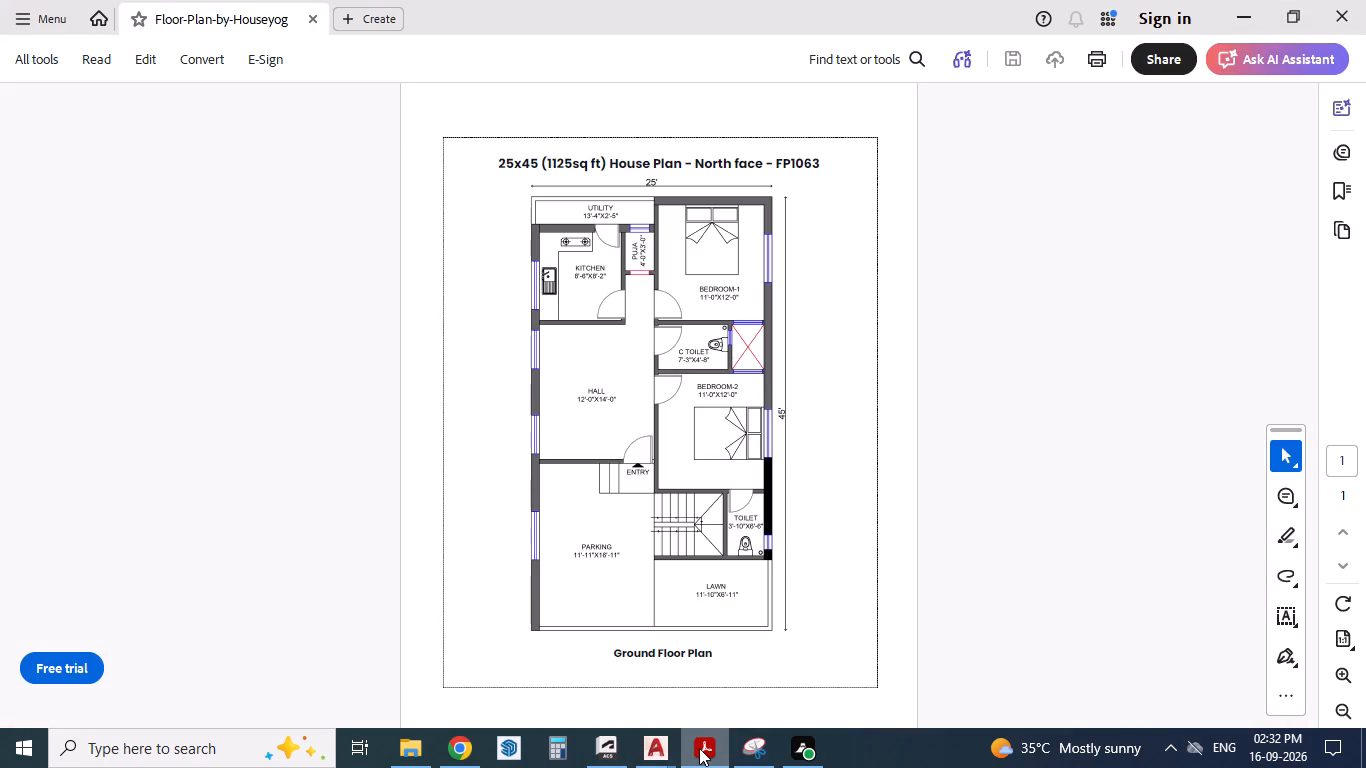
{"action": "left_click", "coordinate": [699, 748]}
{"action": "scroll", "coordinate": [690, 437], "scroll_direction": "down", "scroll_amount": 1}
{"action": "scroll", "coordinate": [698, 496], "scroll_direction": "up", "scroll_amount": 1}
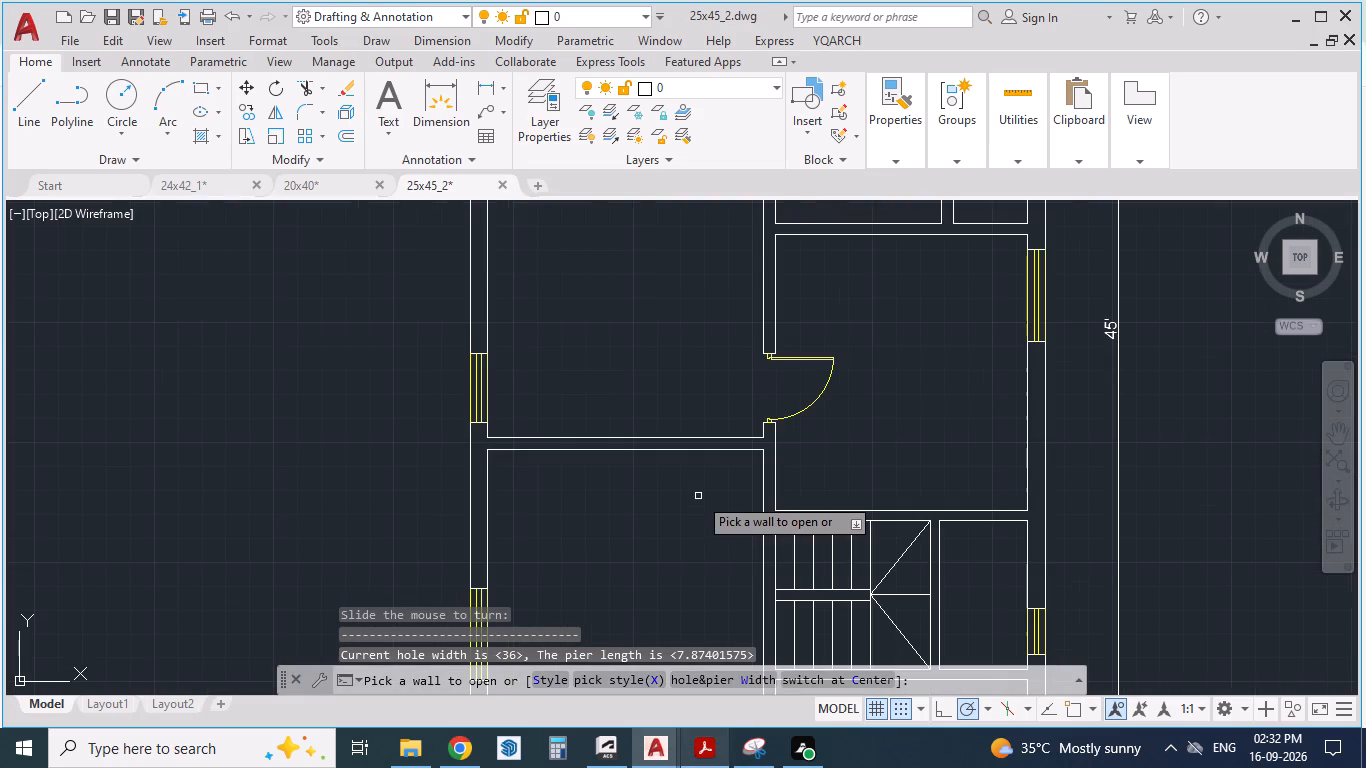
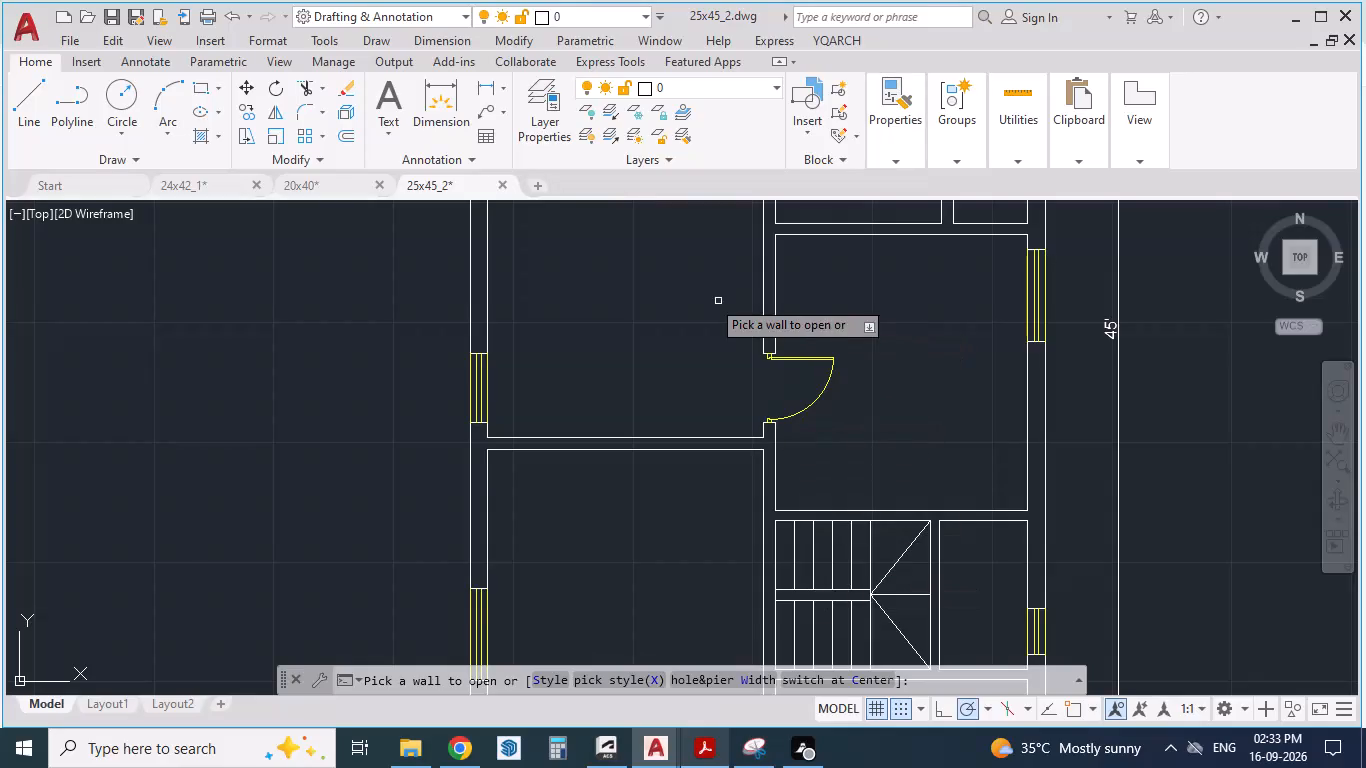
Move the Bedroom-2 door with both jamb lines straight up the hall-side wall to just below the C Toilet wall.
{"action": "key", "text": "Escape"}
{"action": "key", "text": "Escape"}
{"action": "scroll", "coordinate": [716, 347], "scroll_direction": "up", "scroll_amount": 1}
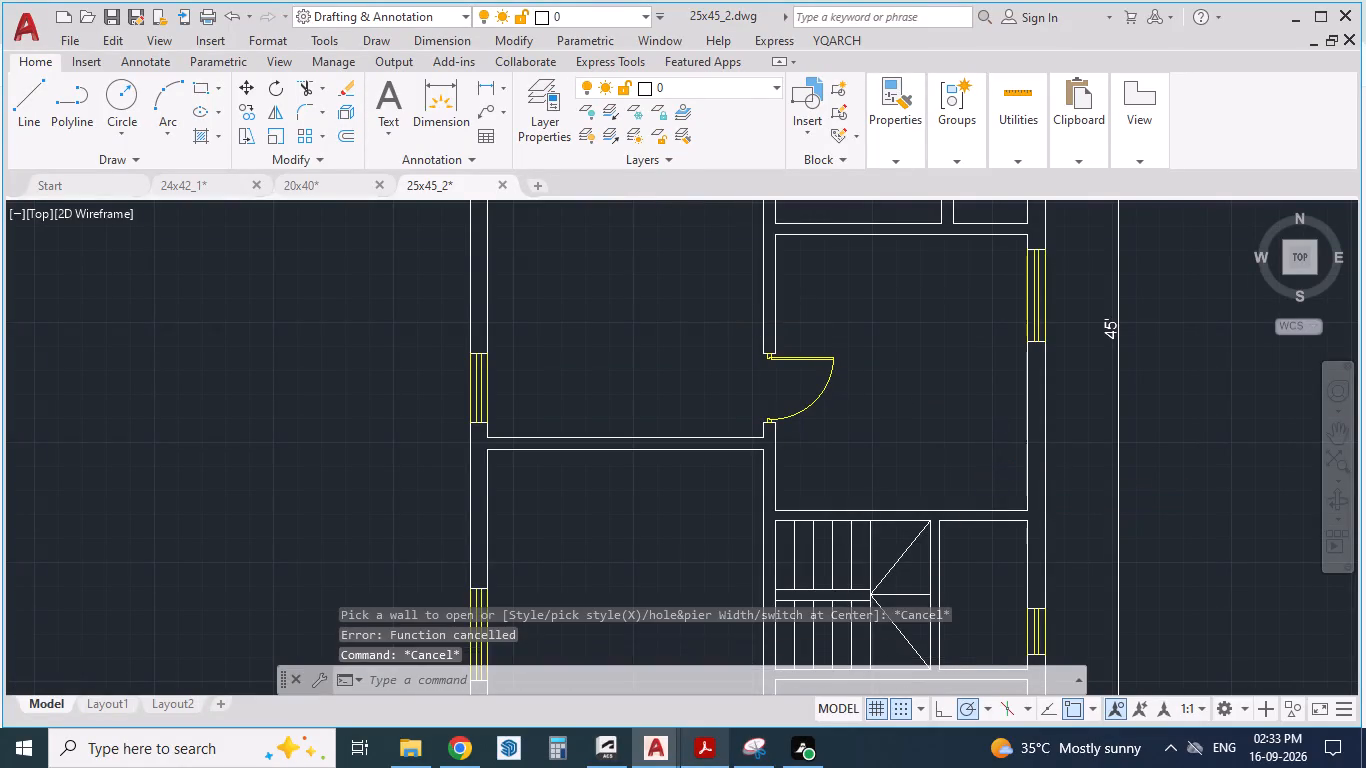
{"action": "scroll", "coordinate": [709, 367], "scroll_direction": "up", "scroll_amount": 2}
{"action": "left_click", "coordinate": [1155, 298]}
{"action": "left_click", "coordinate": [1034, 371]}
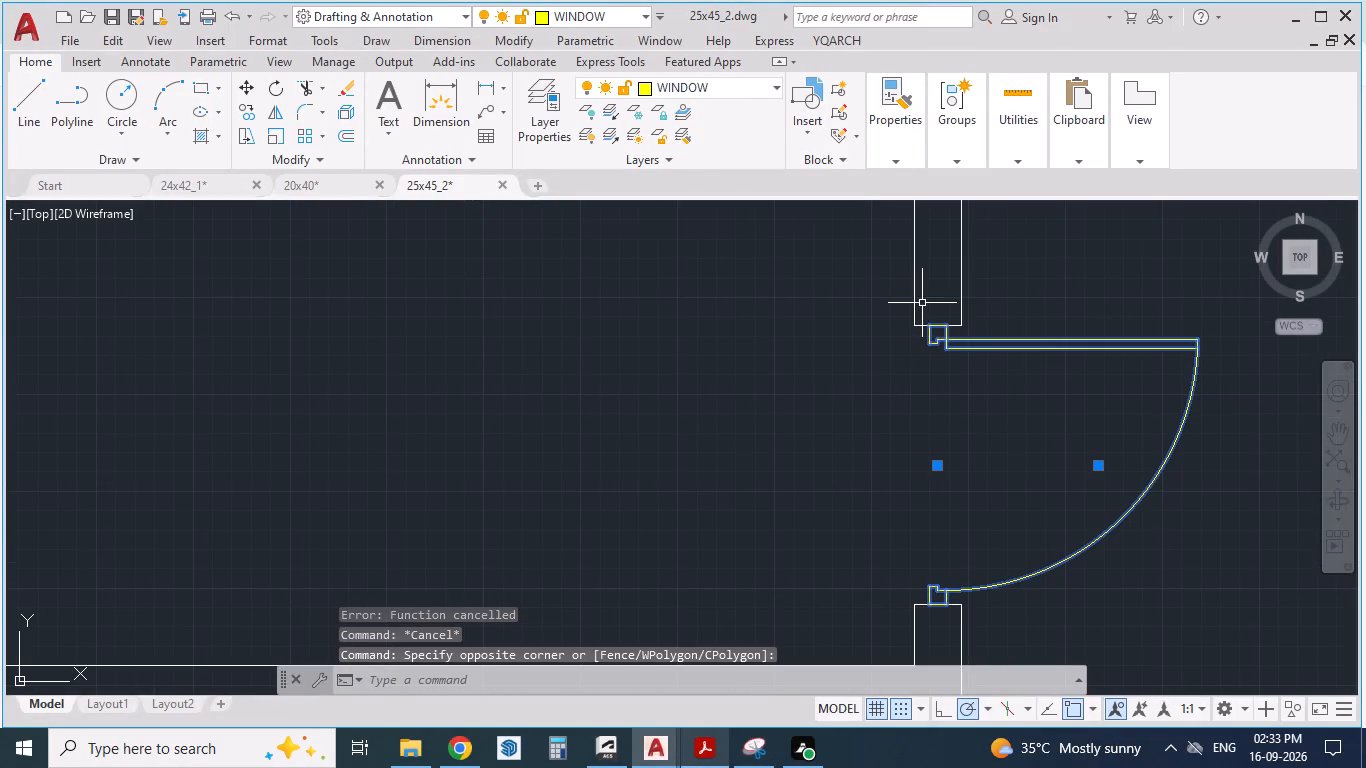
{"action": "left_click", "coordinate": [951, 311]}
{"action": "left_click", "coordinate": [936, 369]}
{"action": "scroll", "coordinate": [927, 350], "scroll_direction": "down", "scroll_amount": 2}
{"action": "scroll", "coordinate": [927, 440], "scroll_direction": "up", "scroll_amount": 2}
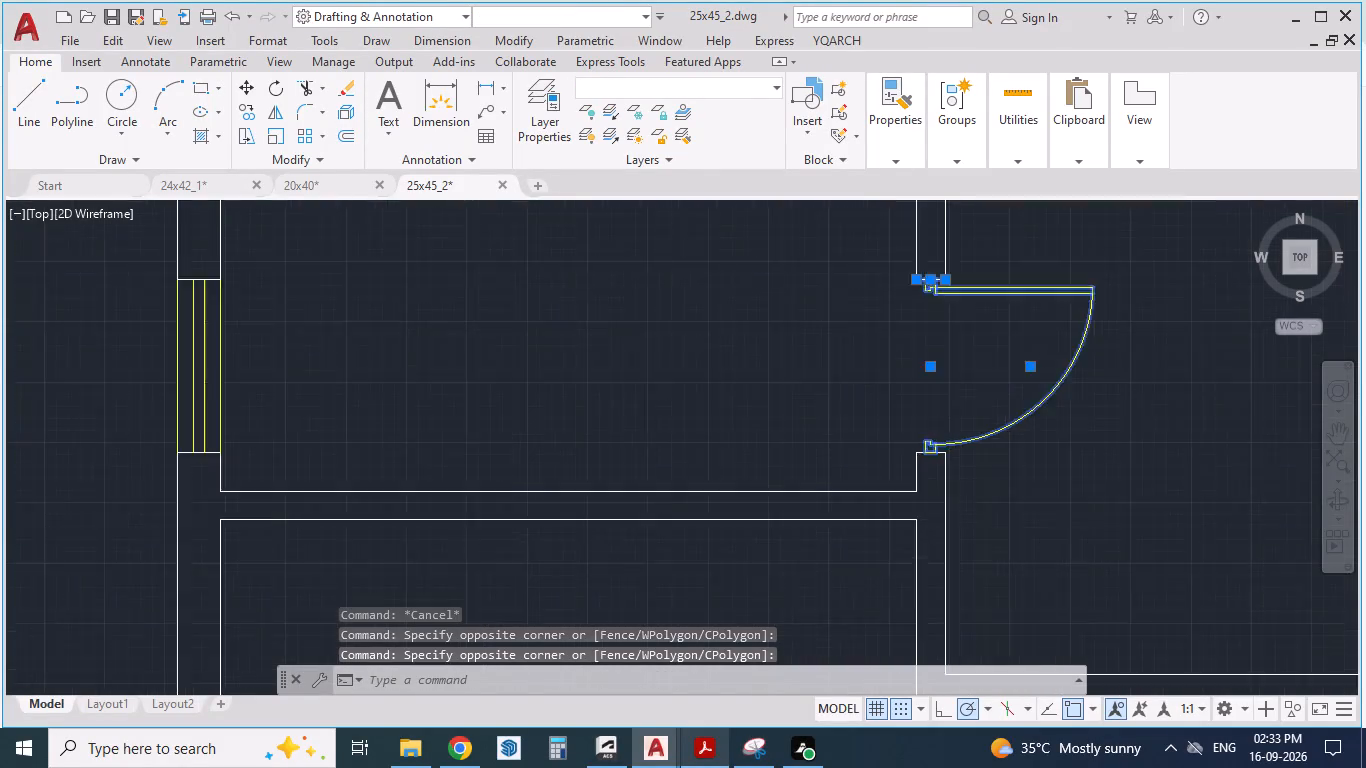
{"action": "left_click", "coordinate": [948, 407]}
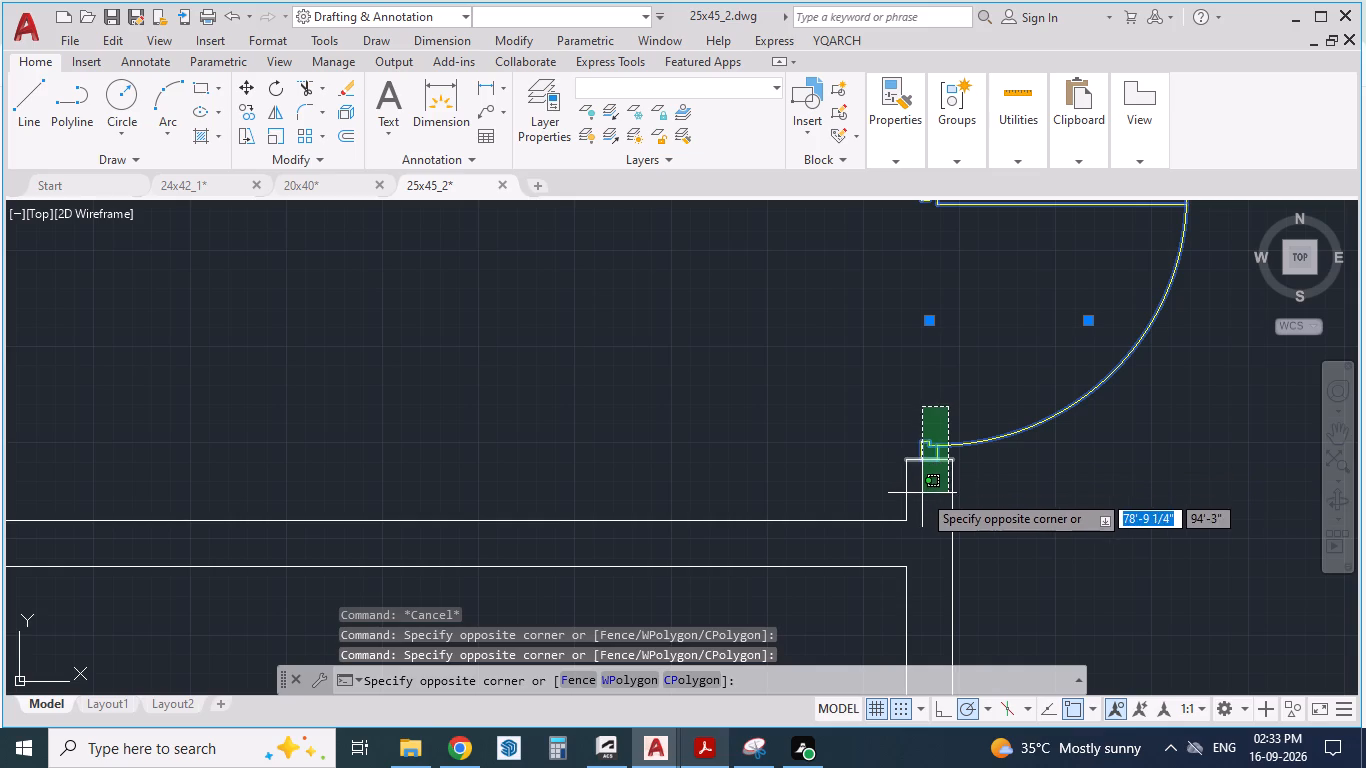
{"action": "left_click", "coordinate": [922, 493]}
{"action": "scroll", "coordinate": [976, 492], "scroll_direction": "up", "scroll_amount": 2}
{"action": "scroll", "coordinate": [950, 542], "scroll_direction": "down", "scroll_amount": 4}
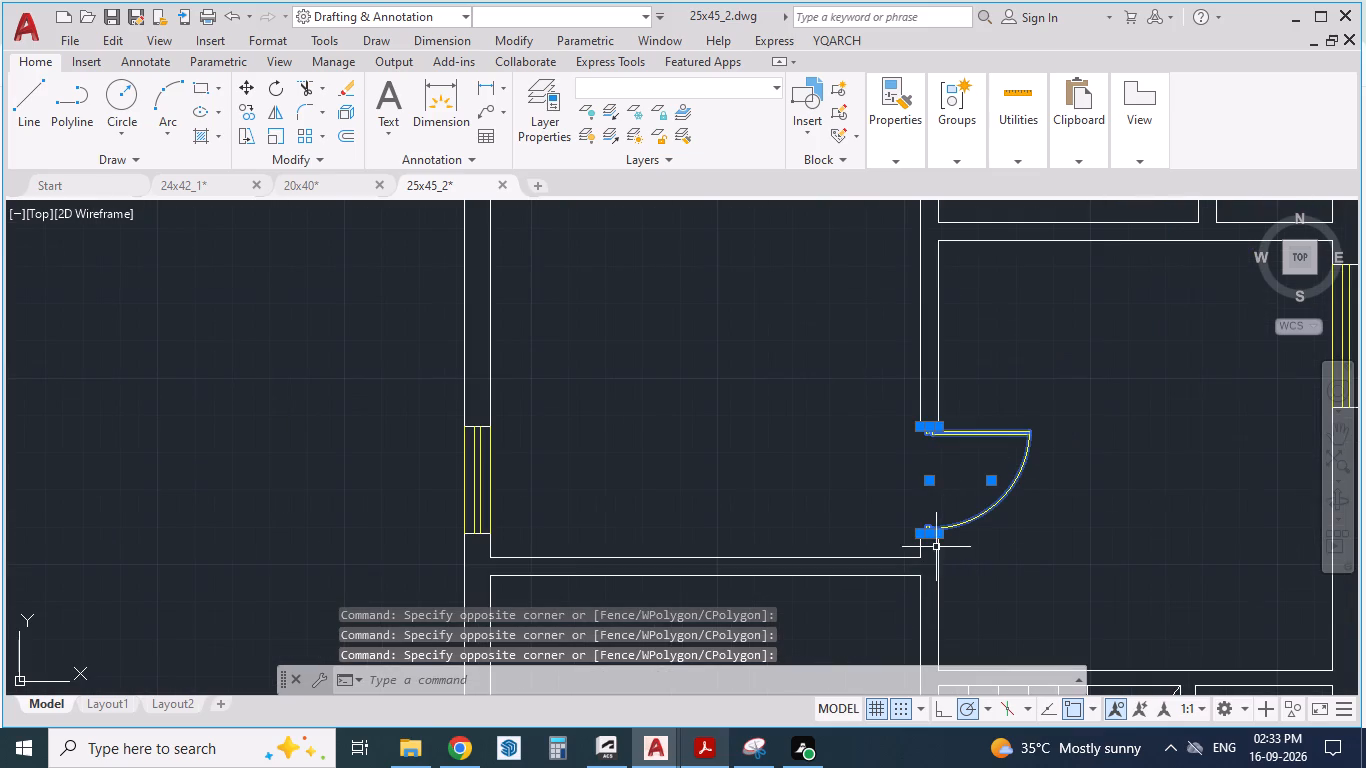
{"action": "scroll", "coordinate": [944, 490], "scroll_direction": "down", "scroll_amount": 1}
{"action": "key", "text": "m"}
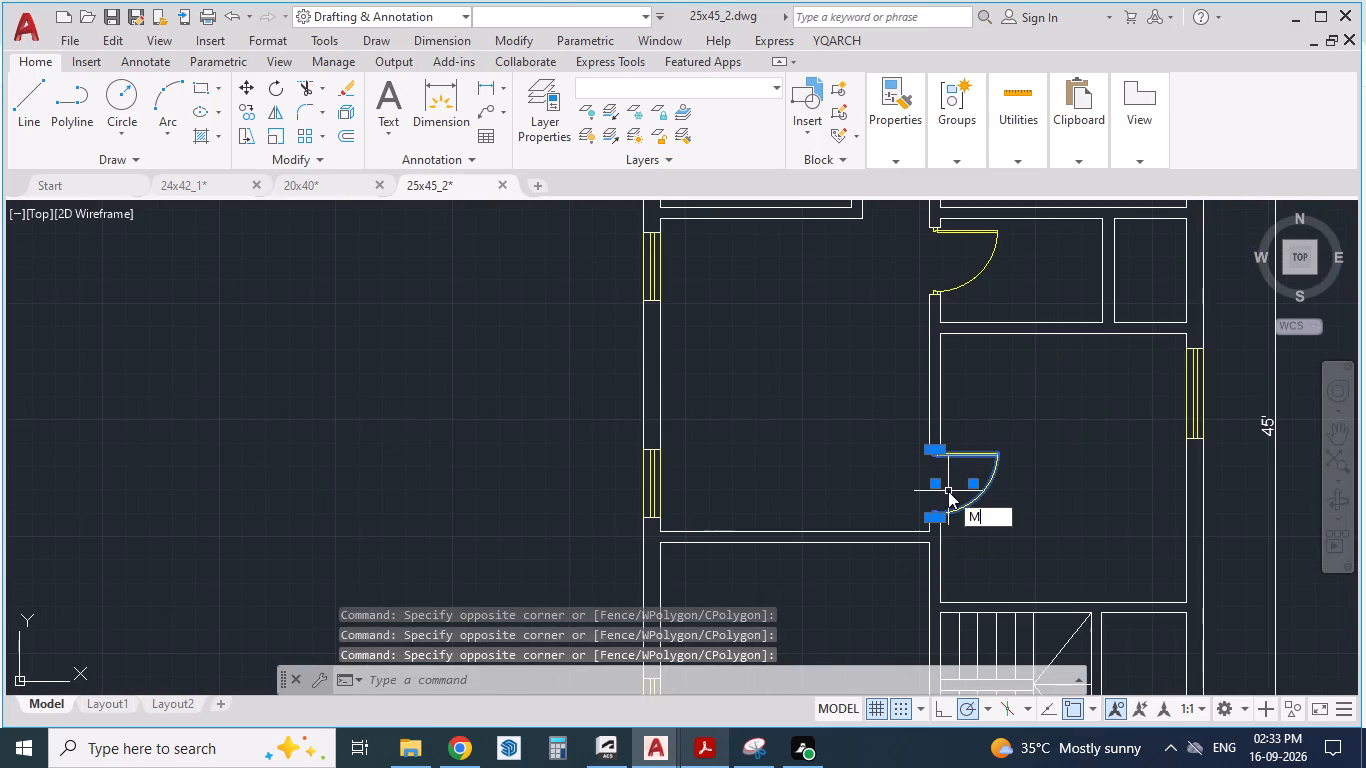
{"action": "key", "text": "Return"}
{"action": "scroll", "coordinate": [959, 386], "scroll_direction": "up", "scroll_amount": 2}
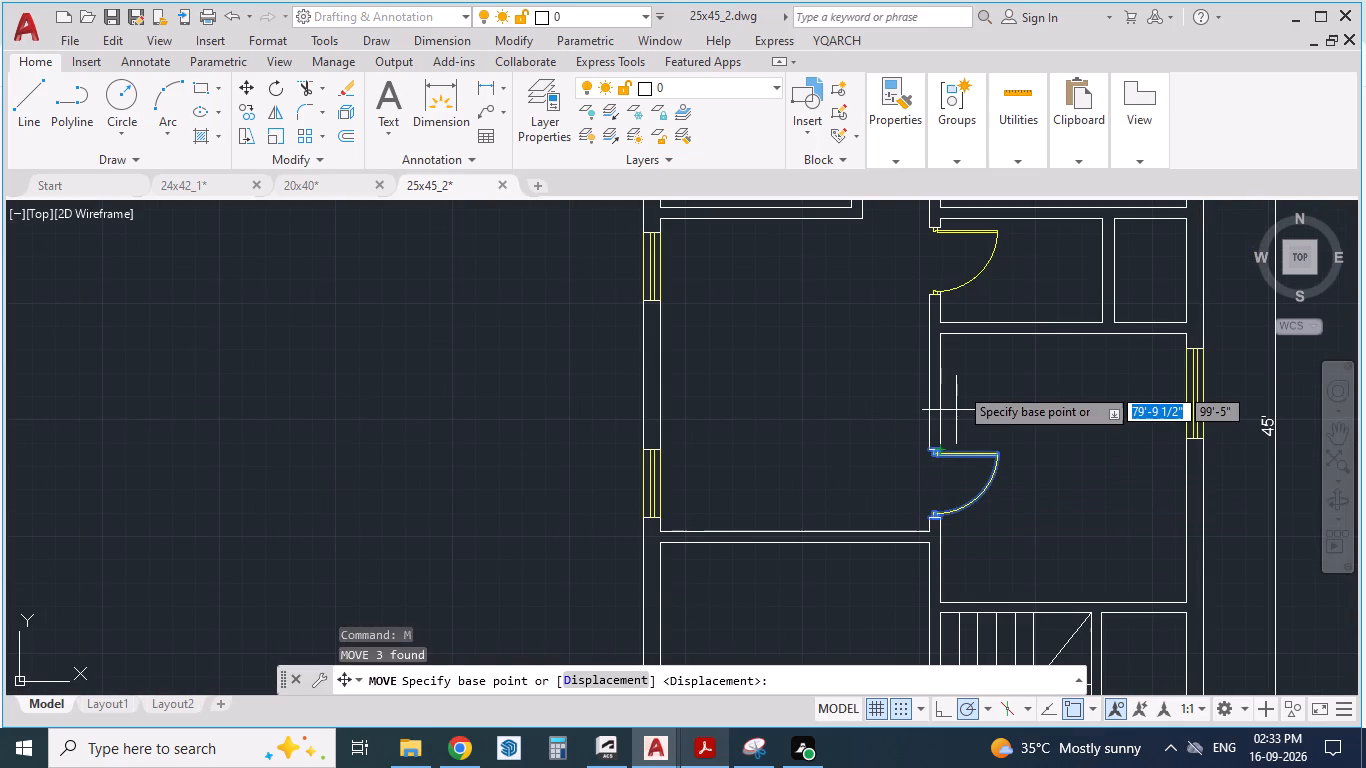
{"action": "scroll", "coordinate": [894, 548], "scroll_direction": "up", "scroll_amount": 3}
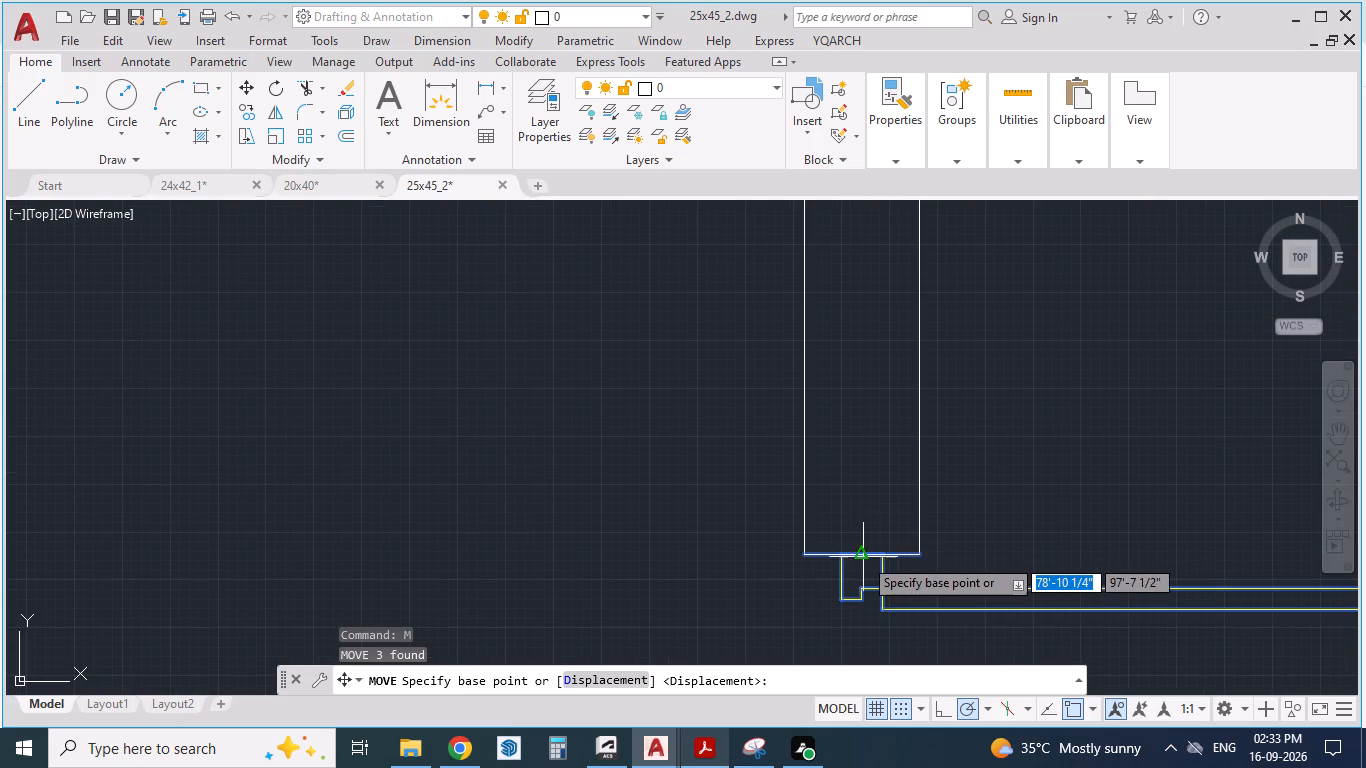
{"action": "left_click_drag", "start_coordinate": [863, 557], "coordinate": [865, 499]}
{"action": "scroll", "coordinate": [865, 499], "scroll_direction": "down", "scroll_amount": 3}
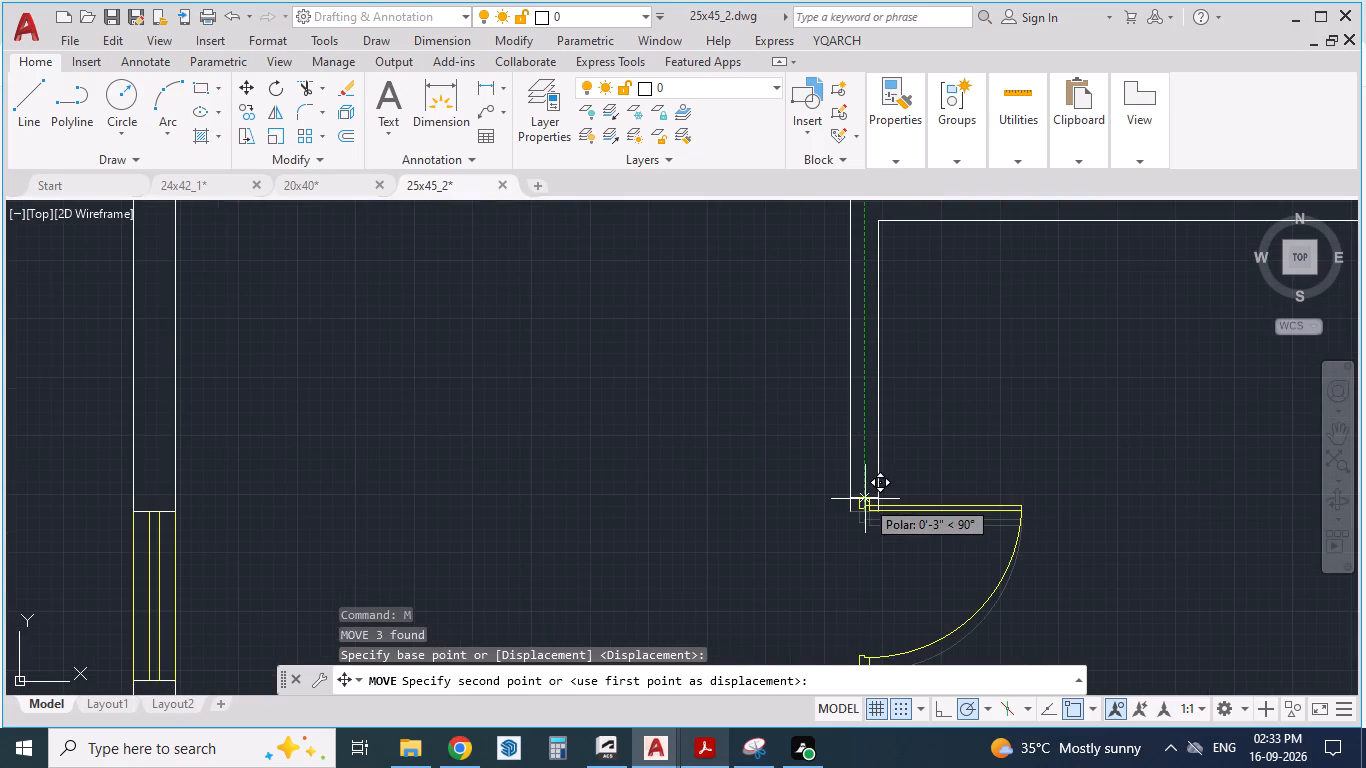
{"action": "left_click_drag", "start_coordinate": [865, 499], "coordinate": [853, 291]}
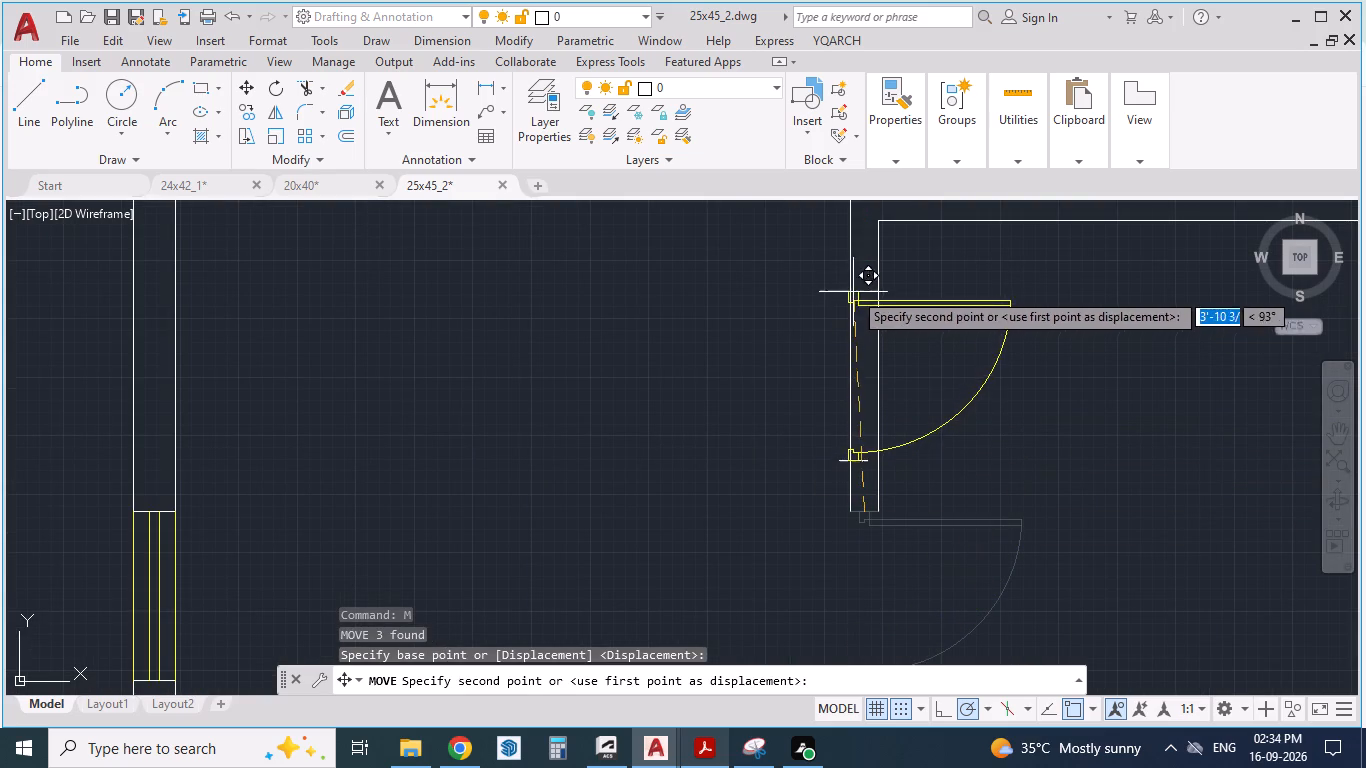
{"action": "left_click_drag", "start_coordinate": [853, 291], "coordinate": [867, 248]}
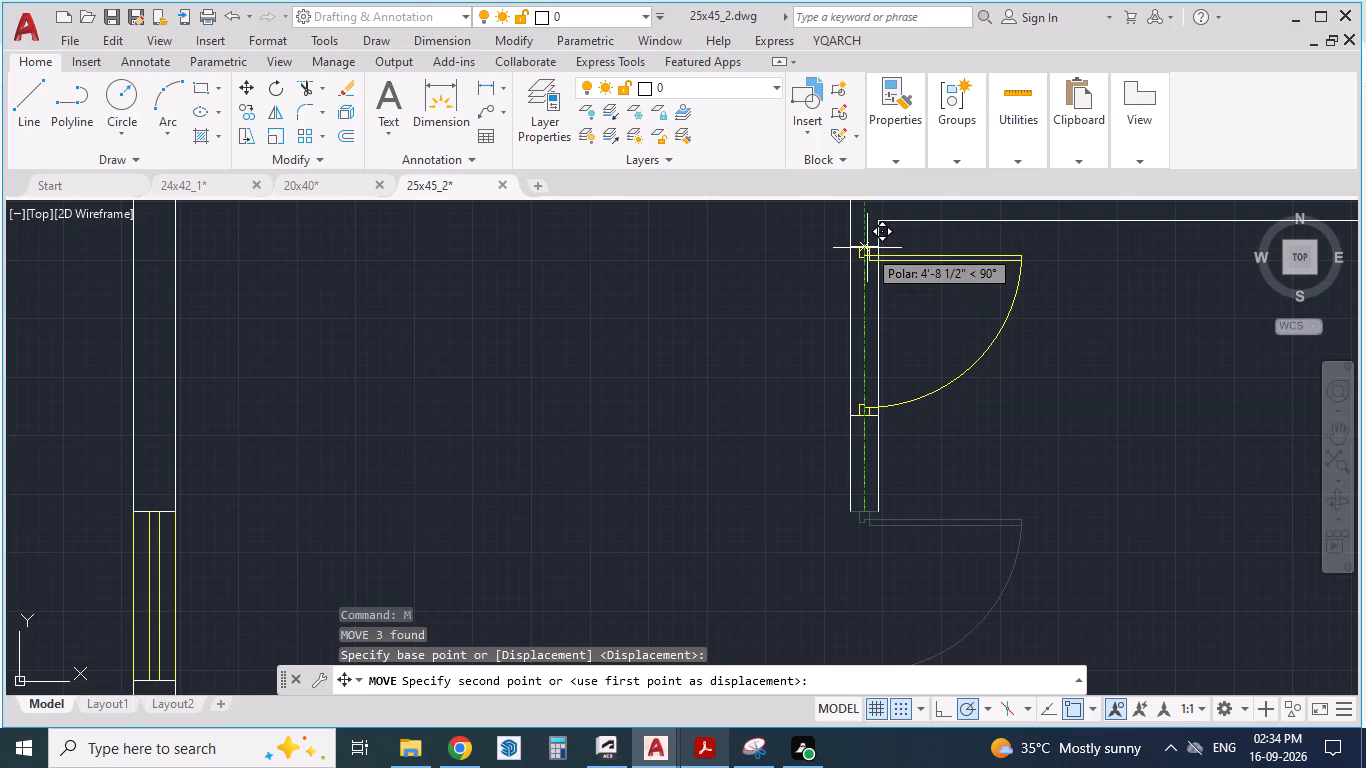
{"action": "left_click_drag", "start_coordinate": [867, 248], "coordinate": [867, 239]}
{"action": "left_click", "coordinate": [867, 239]}
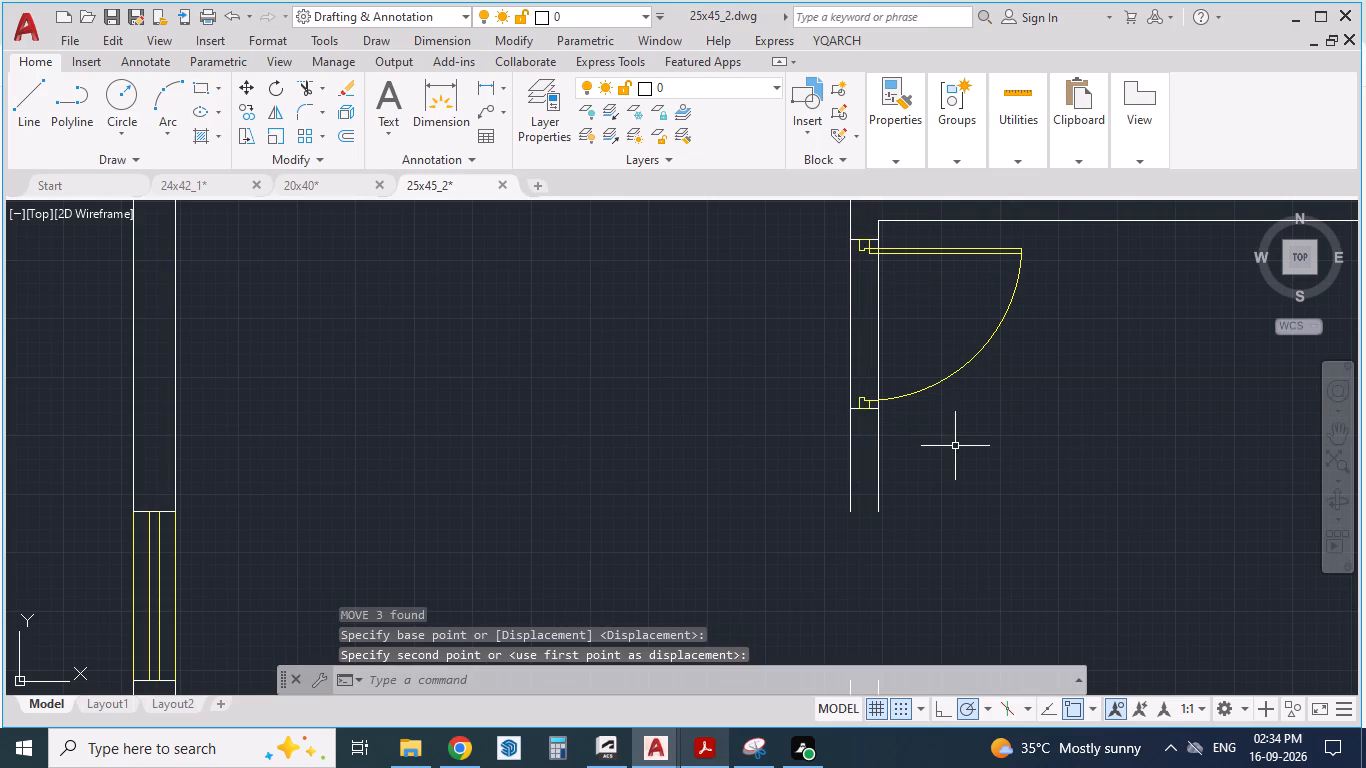
Move the Bedroom-2 door and its jamb lines about 7 inches down the hall-side wall, away from the room's upper corner.
{"action": "scroll", "coordinate": [953, 508], "scroll_direction": "down", "scroll_amount": 1}
{"action": "scroll", "coordinate": [898, 342], "scroll_direction": "up", "scroll_amount": 1}
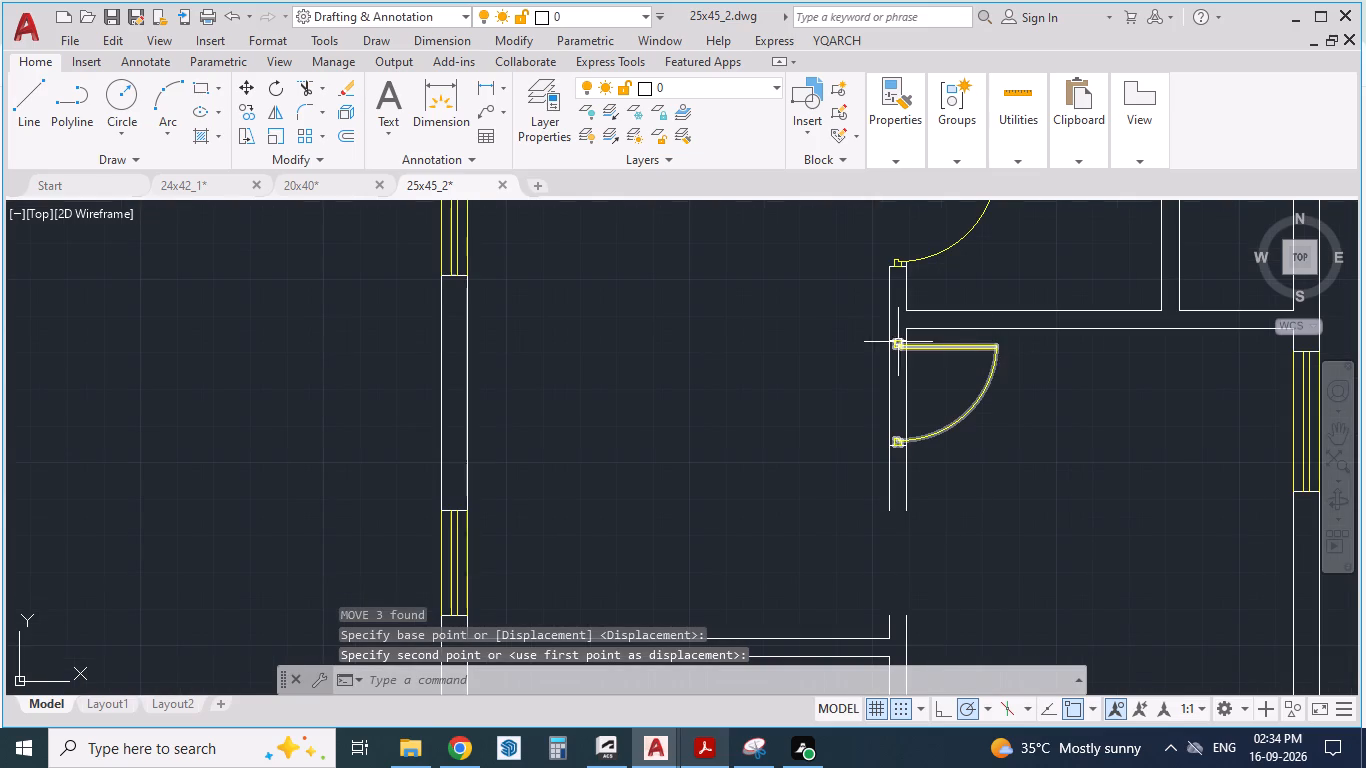
{"action": "scroll", "coordinate": [898, 342], "scroll_direction": "up", "scroll_amount": 1}
{"action": "left_click", "coordinate": [893, 317]}
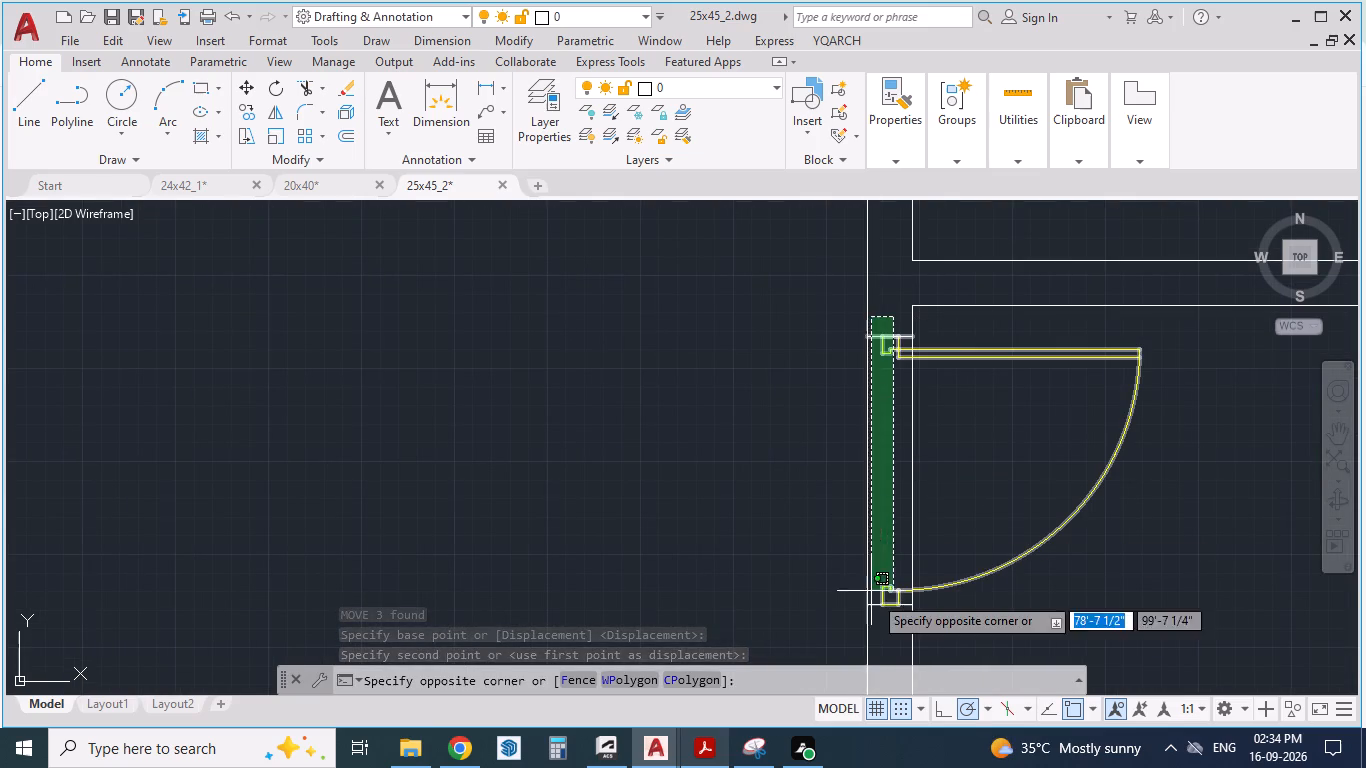
{"action": "left_click", "coordinate": [887, 620]}
{"action": "left_click", "coordinate": [885, 616]}
{"action": "key", "text": "m"}
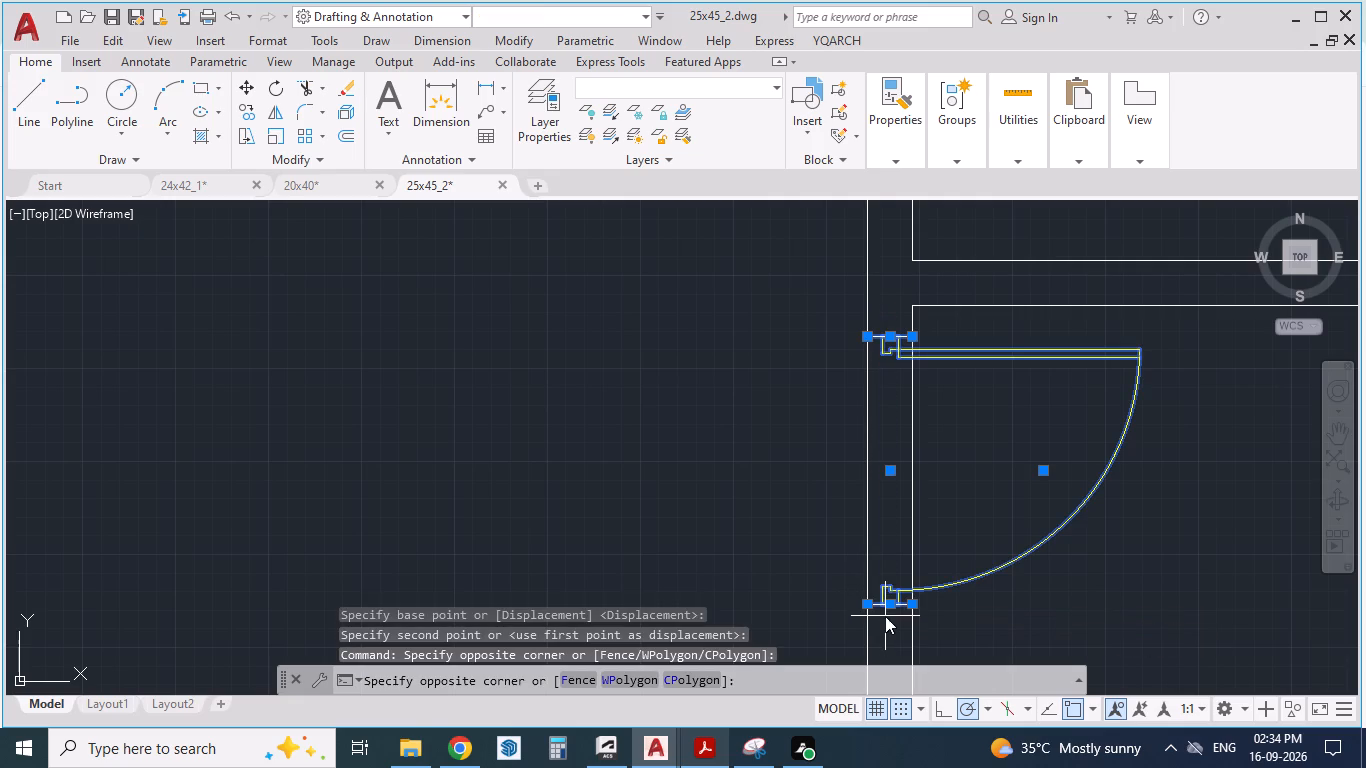
{"action": "key", "text": "Return"}
{"action": "scroll", "coordinate": [835, 385], "scroll_direction": "down", "scroll_amount": 1}
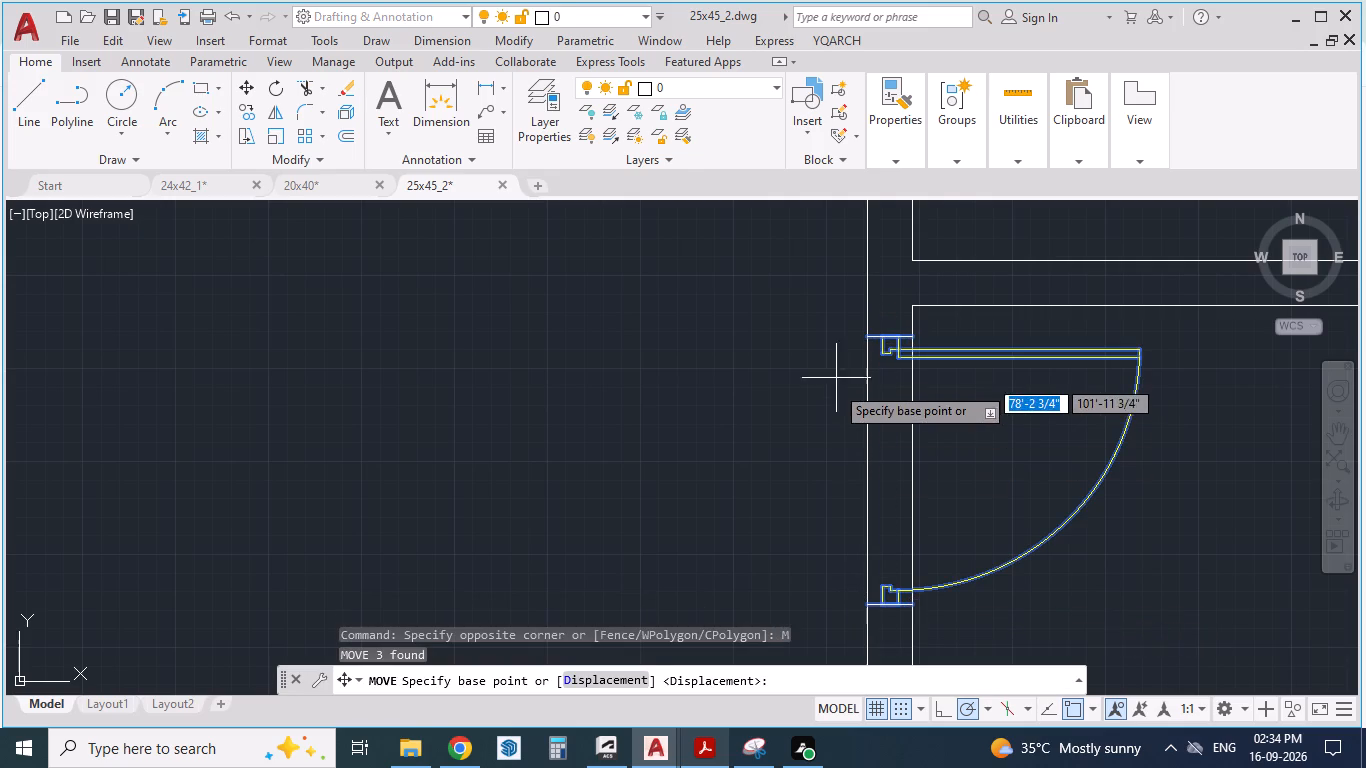
{"action": "left_click_drag", "start_coordinate": [869, 355], "coordinate": [871, 367]}
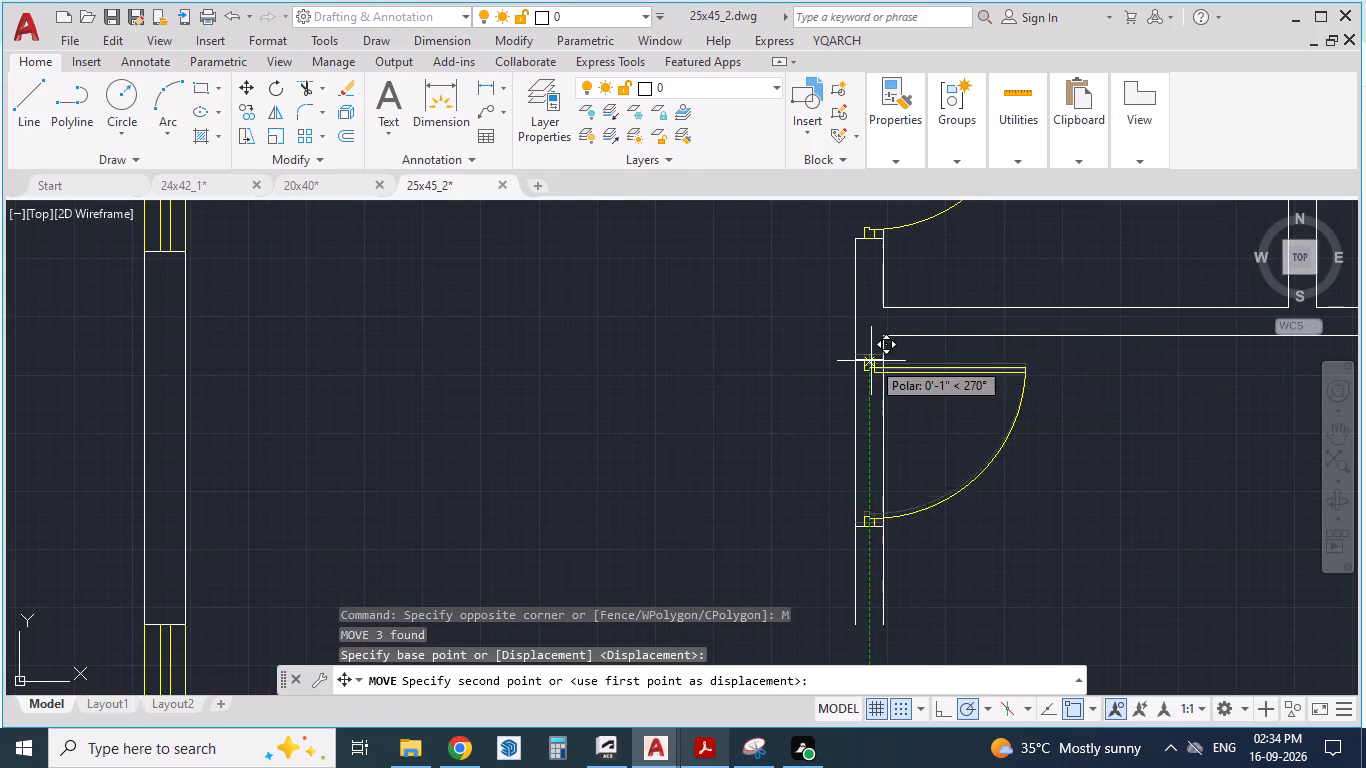
{"action": "left_click_drag", "start_coordinate": [871, 367], "coordinate": [871, 390]}
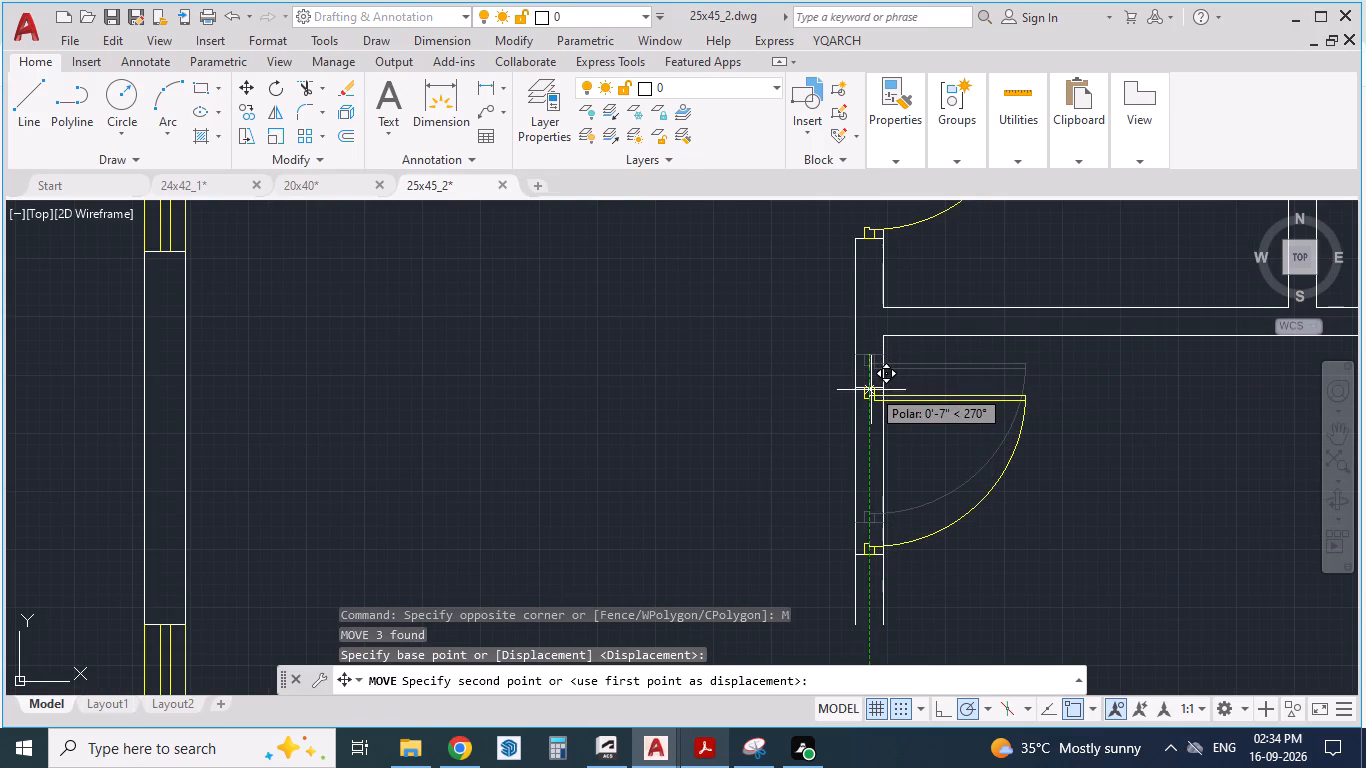
{"action": "left_click_drag", "start_coordinate": [871, 390], "coordinate": [871, 391]}
{"action": "left_click", "coordinate": [871, 391]}
{"action": "scroll", "coordinate": [899, 377], "scroll_direction": "up", "scroll_amount": 2}
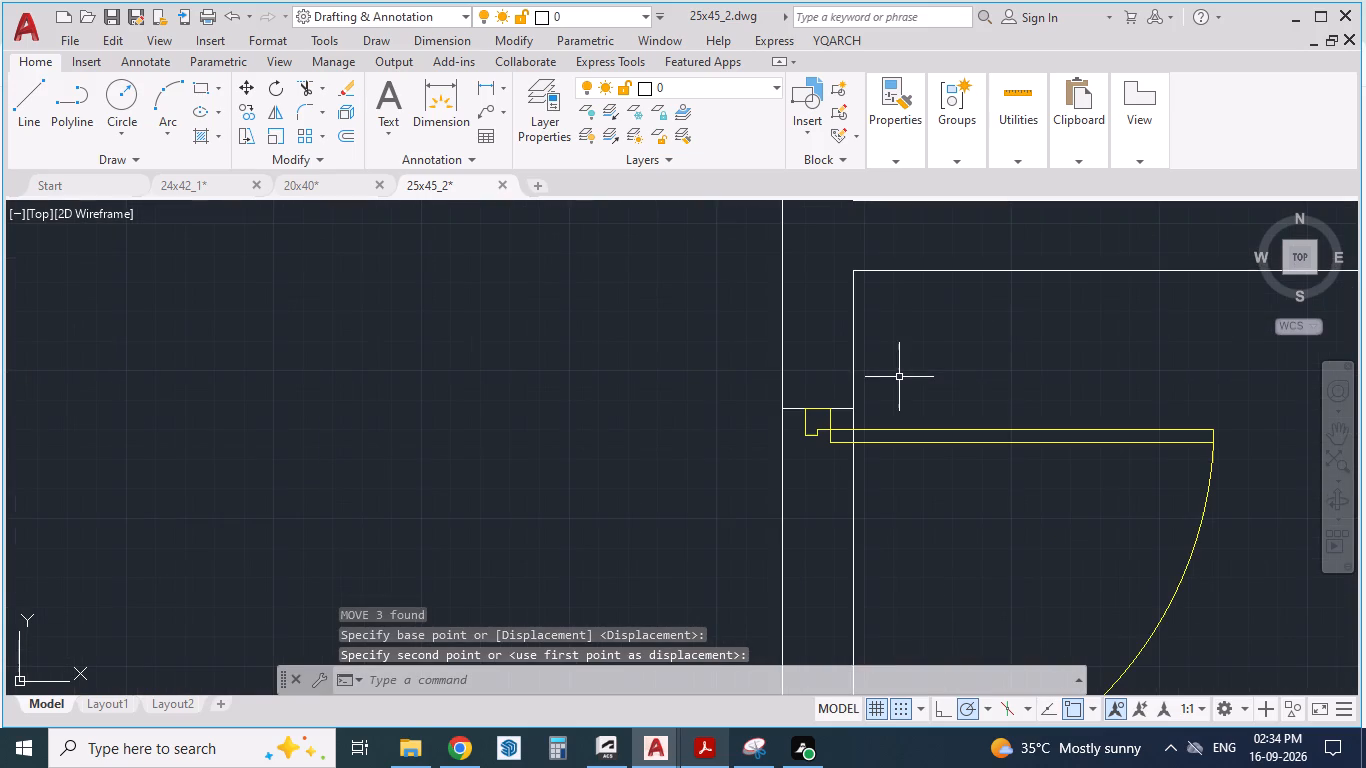
{"action": "scroll", "coordinate": [908, 363], "scroll_direction": "down", "scroll_amount": 4}
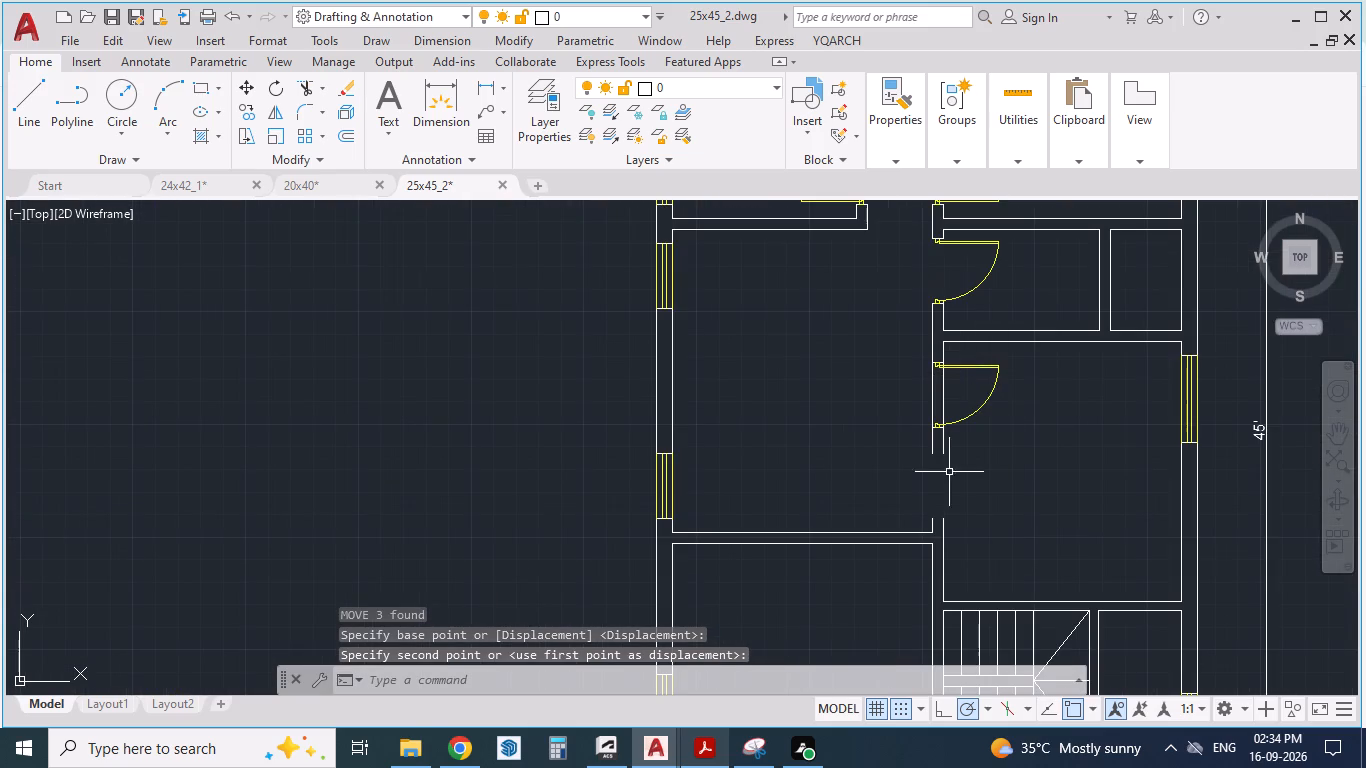
Extend both faces of Bedroom-2's hall-side wall across the vacated door opening to close the gap.
{"action": "key", "text": "Escape"}
{"action": "key", "text": "Escape"}
{"action": "type", "text": "EX"}
{"action": "key", "text": "Return"}
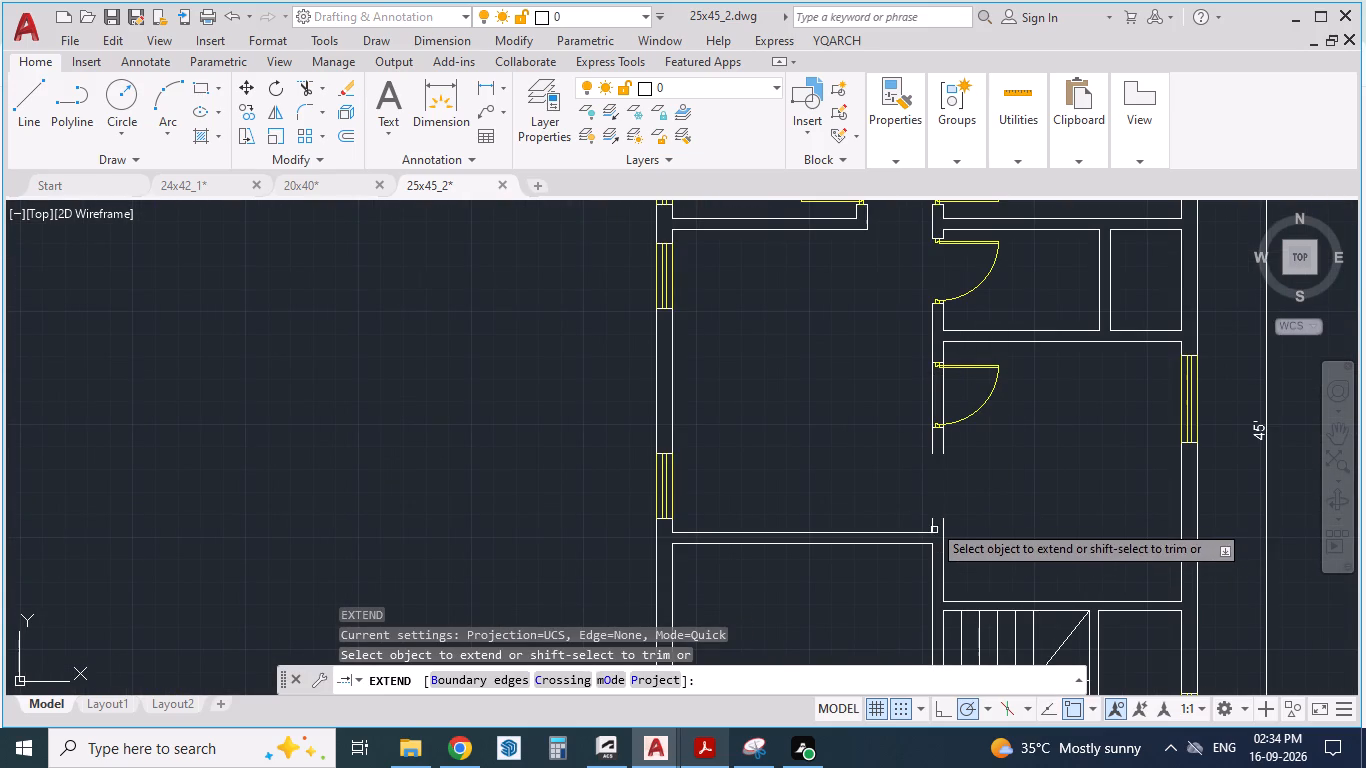
{"action": "left_click", "coordinate": [929, 518]}
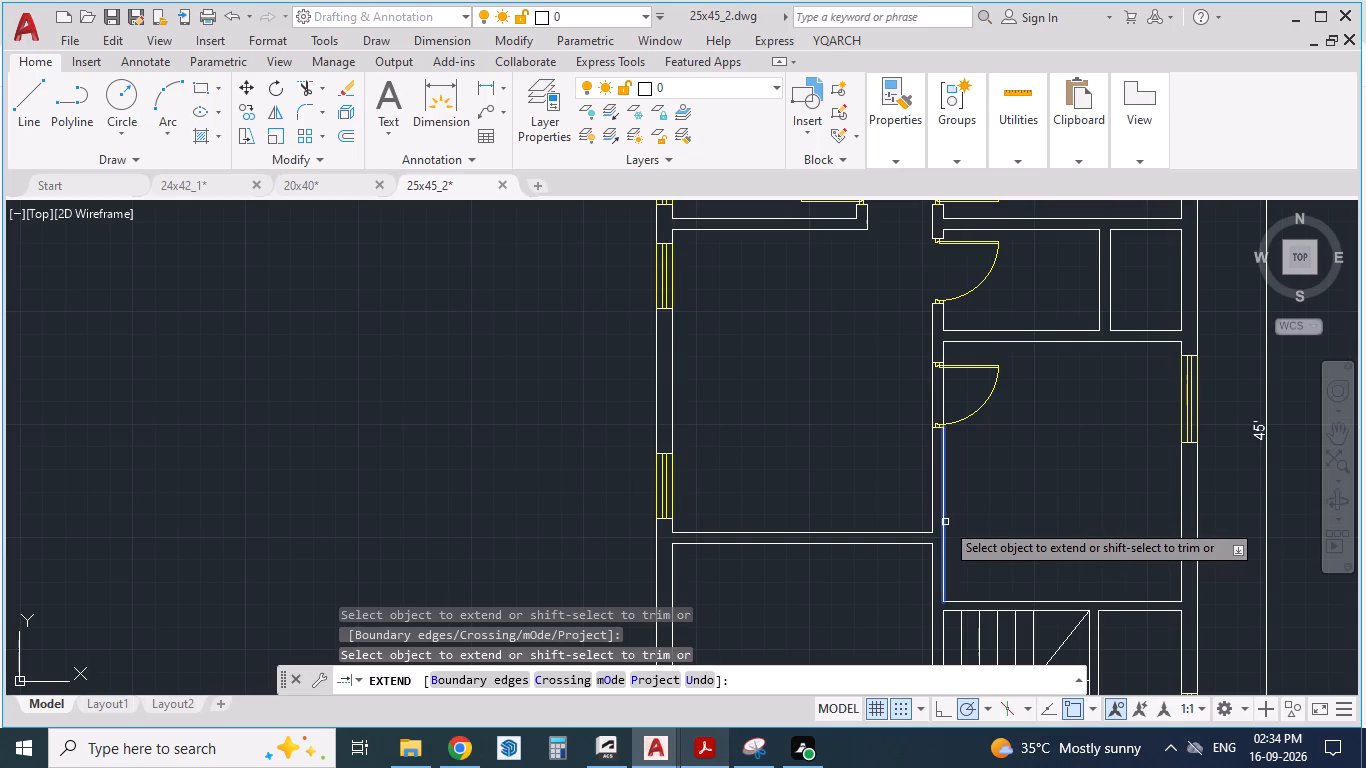
{"action": "left_click", "coordinate": [945, 522]}
{"action": "key", "text": "Escape"}
{"action": "key", "text": "Escape"}
Trim both wall lines out of the relocated Bedroom-2 door opening, including the leftover pieces at the upper and lower jambs.
{"action": "scroll", "coordinate": [937, 382], "scroll_direction": "up", "scroll_amount": 1}
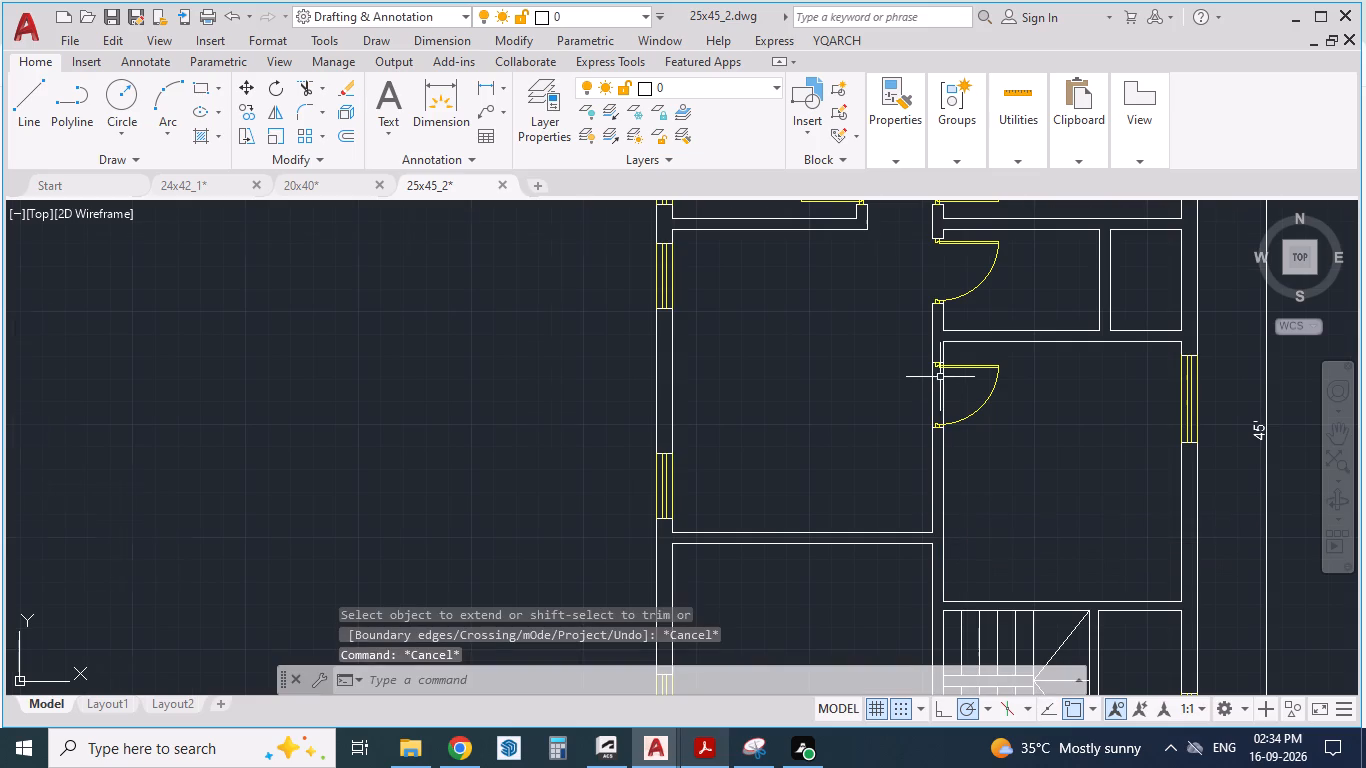
{"action": "scroll", "coordinate": [940, 377], "scroll_direction": "up", "scroll_amount": 1}
{"action": "type", "text": "TR"}
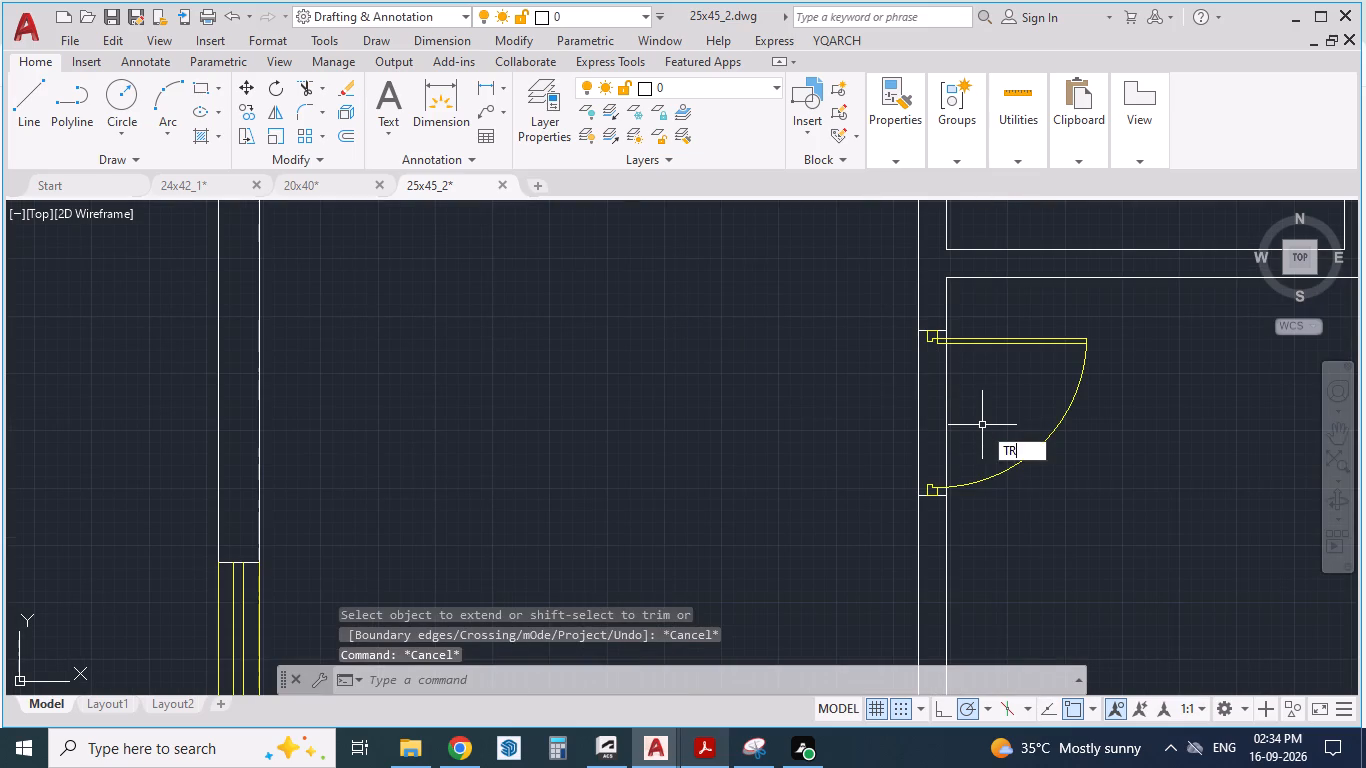
{"action": "key", "text": "Return"}
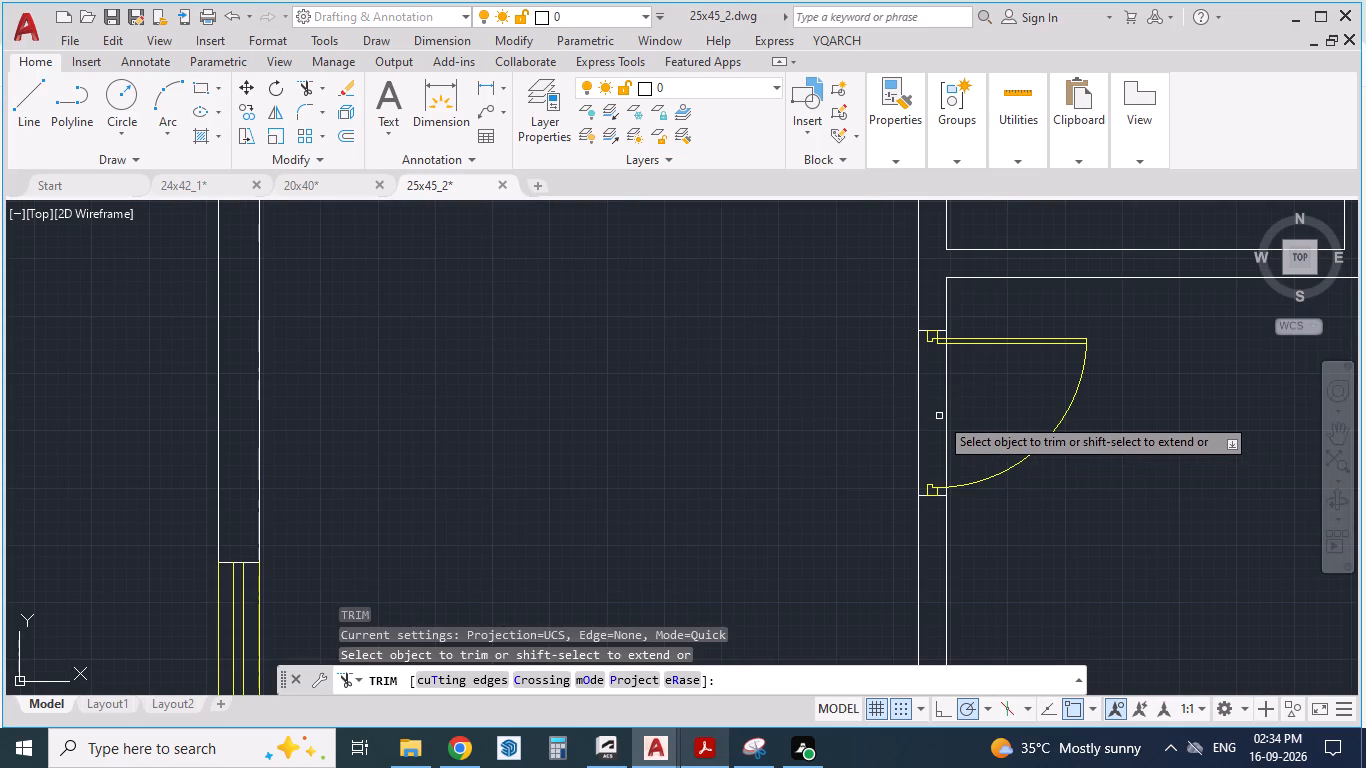
{"action": "left_click", "coordinate": [939, 416]}
{"action": "left_click", "coordinate": [978, 415]}
{"action": "left_click_drag", "start_coordinate": [901, 418], "coordinate": [946, 419]}
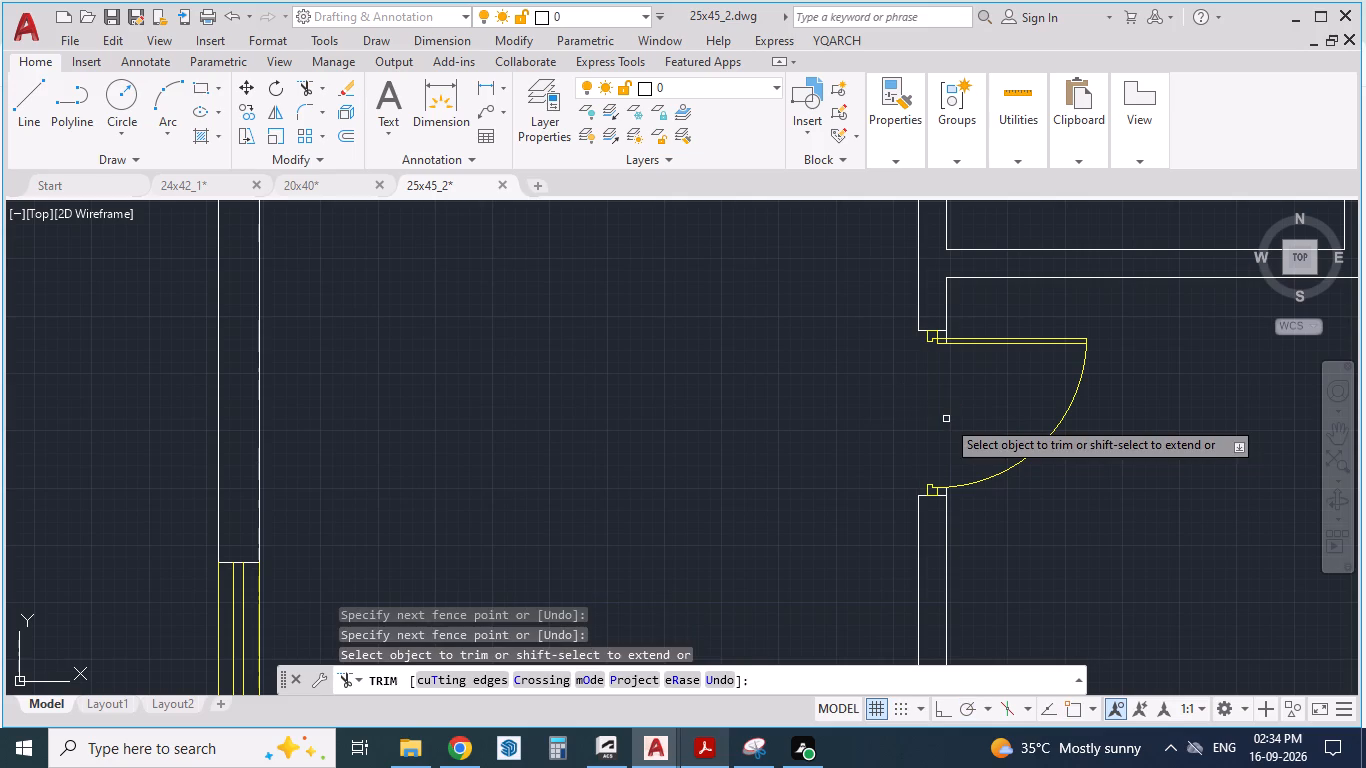
{"action": "scroll", "coordinate": [945, 506], "scroll_direction": "up", "scroll_amount": 6}
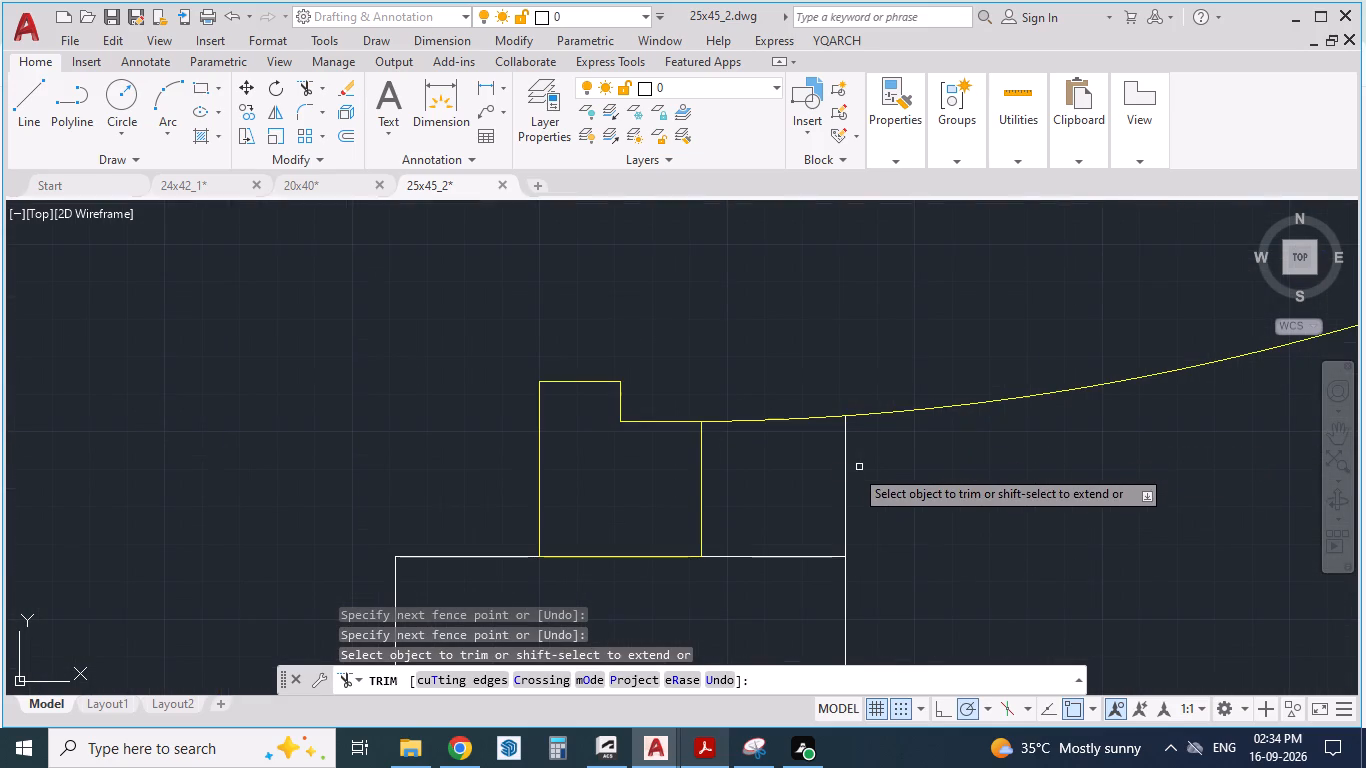
{"action": "left_click_drag", "start_coordinate": [849, 474], "coordinate": [827, 481]}
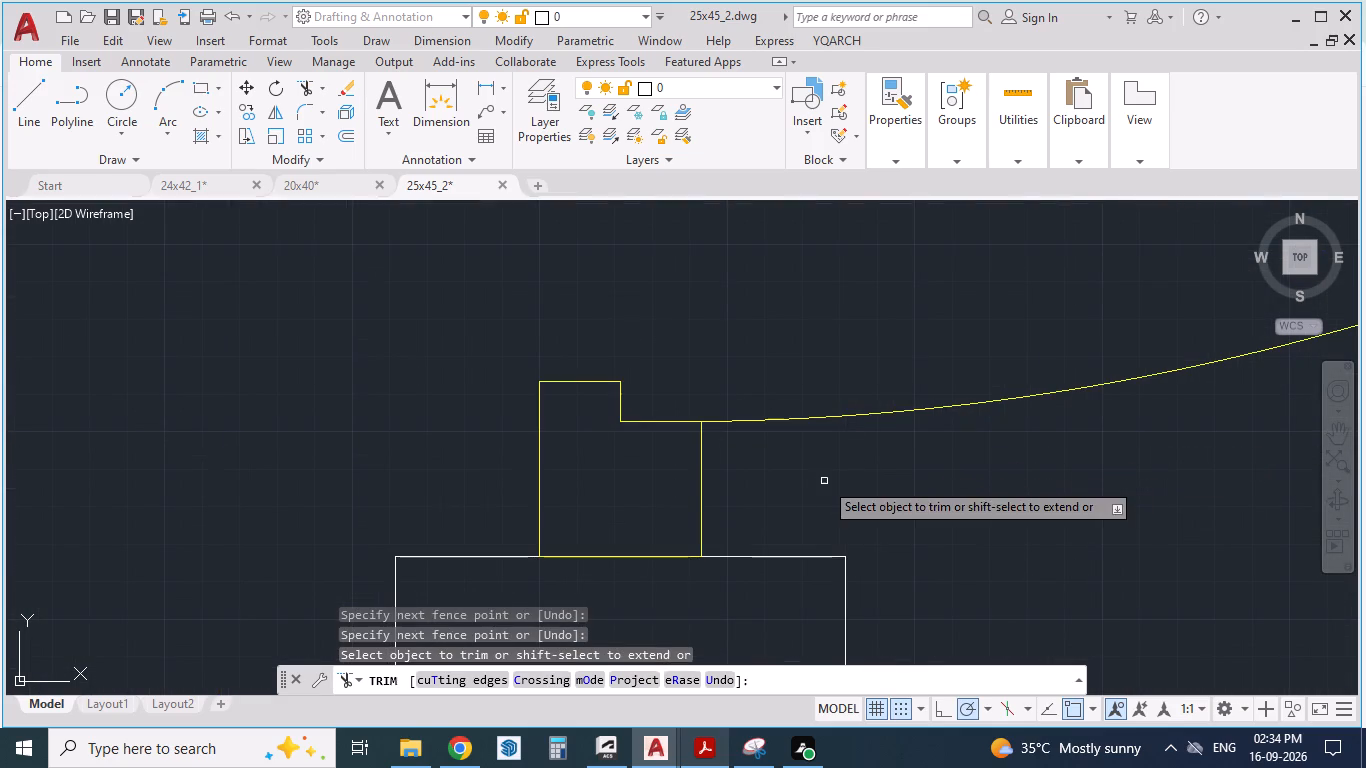
{"action": "scroll", "coordinate": [835, 481], "scroll_direction": "down", "scroll_amount": 5}
{"action": "scroll", "coordinate": [852, 257], "scroll_direction": "up", "scroll_amount": 3}
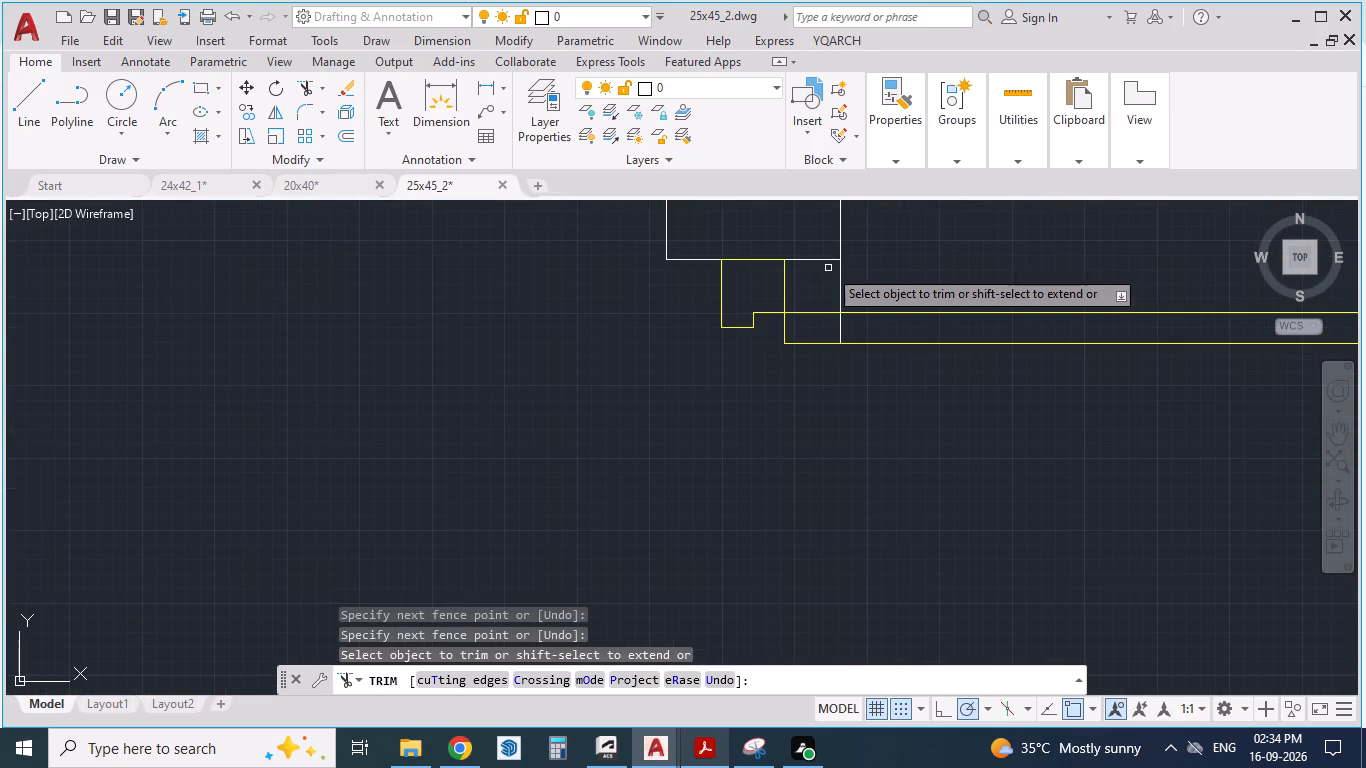
{"action": "left_click_drag", "start_coordinate": [828, 286], "coordinate": [879, 288]}
{"action": "scroll", "coordinate": [831, 328], "scroll_direction": "up", "scroll_amount": 2}
{"action": "left_click_drag", "start_coordinate": [827, 337], "coordinate": [873, 335]}
{"action": "scroll", "coordinate": [873, 333], "scroll_direction": "down", "scroll_amount": 3}
{"action": "scroll", "coordinate": [851, 412], "scroll_direction": "down", "scroll_amount": 6}
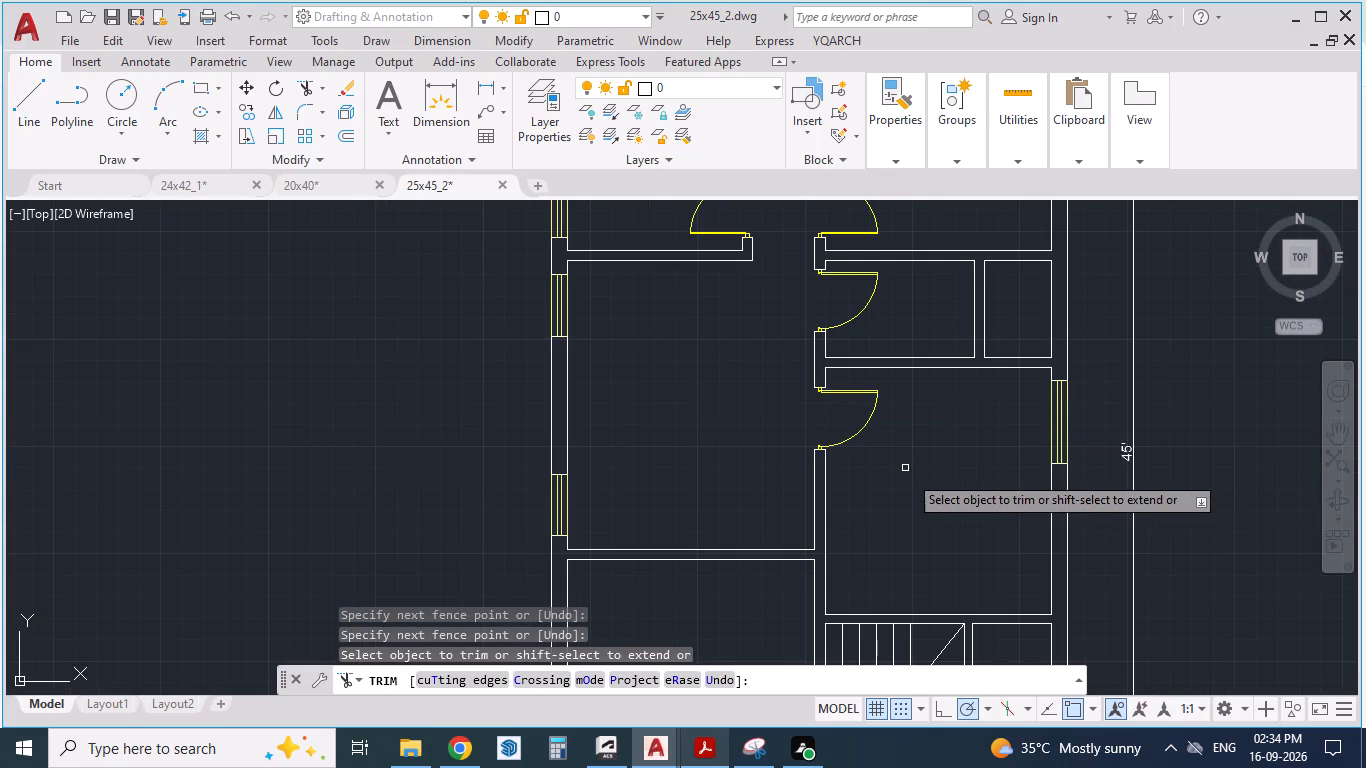
{"action": "key", "text": "Escape"}
{"action": "key", "text": "Escape"}
Open a 36-inch entry door in the Hall–Parking wall beside the Bedroom-2 wall, hinged at that end and swinging into the Hall.
{"action": "scroll", "coordinate": [898, 416], "scroll_direction": "down", "scroll_amount": 1}
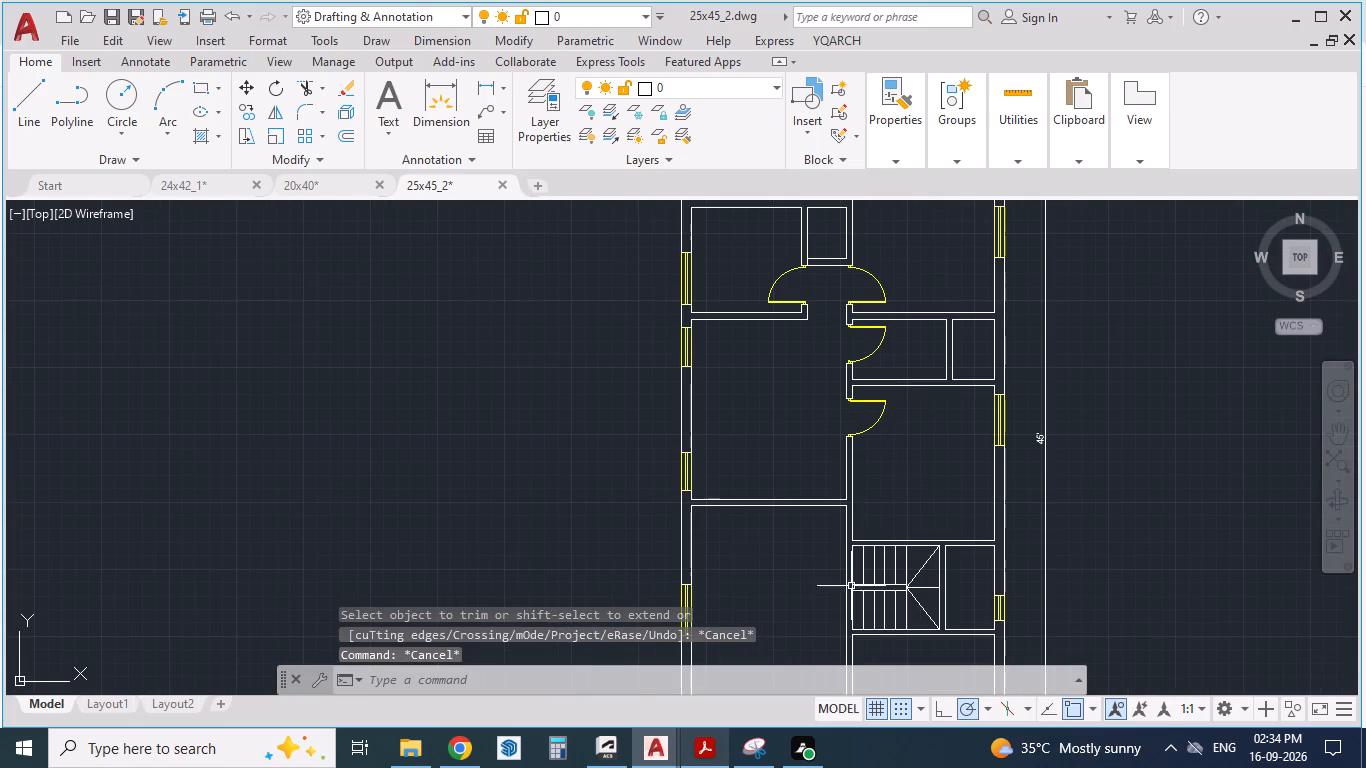
{"action": "left_click", "coordinate": [696, 750]}
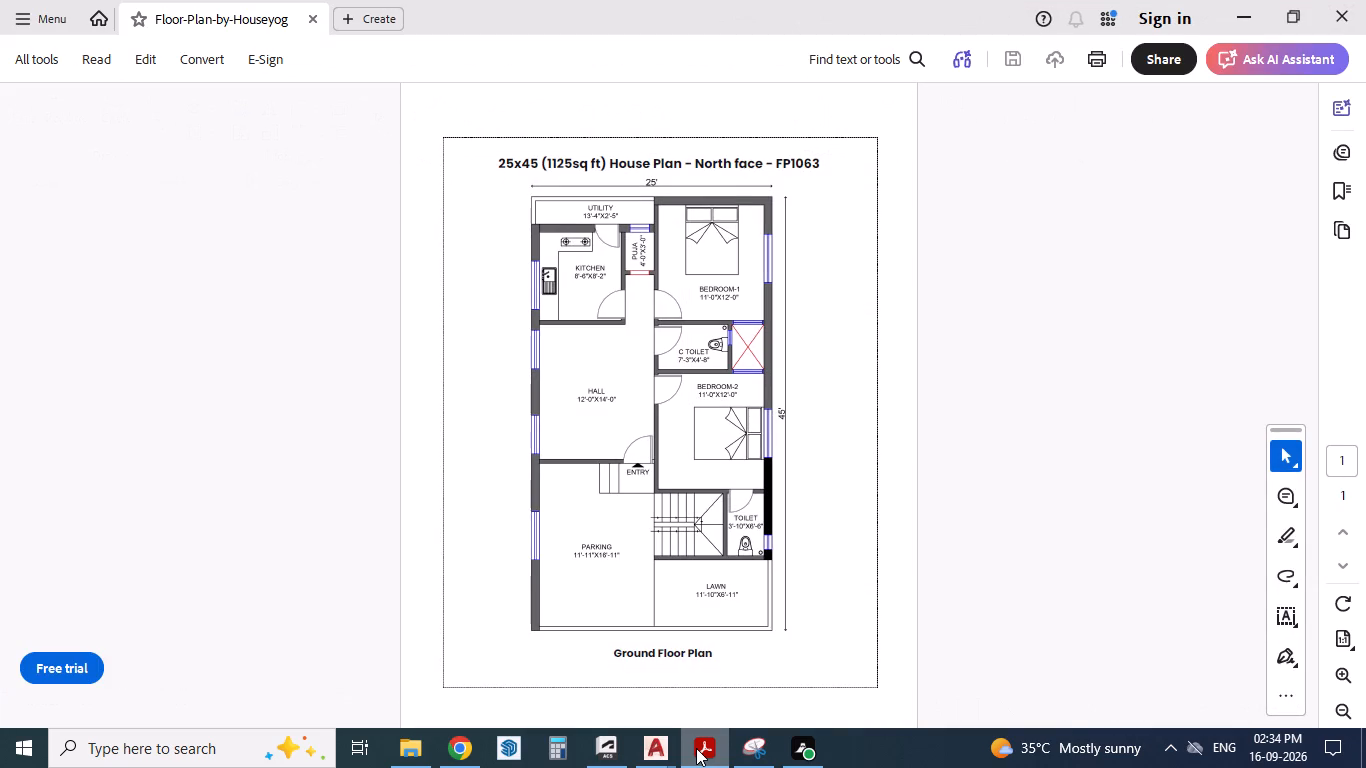
{"action": "left_click", "coordinate": [696, 748]}
{"action": "scroll", "coordinate": [743, 366], "scroll_direction": "down", "scroll_amount": 2}
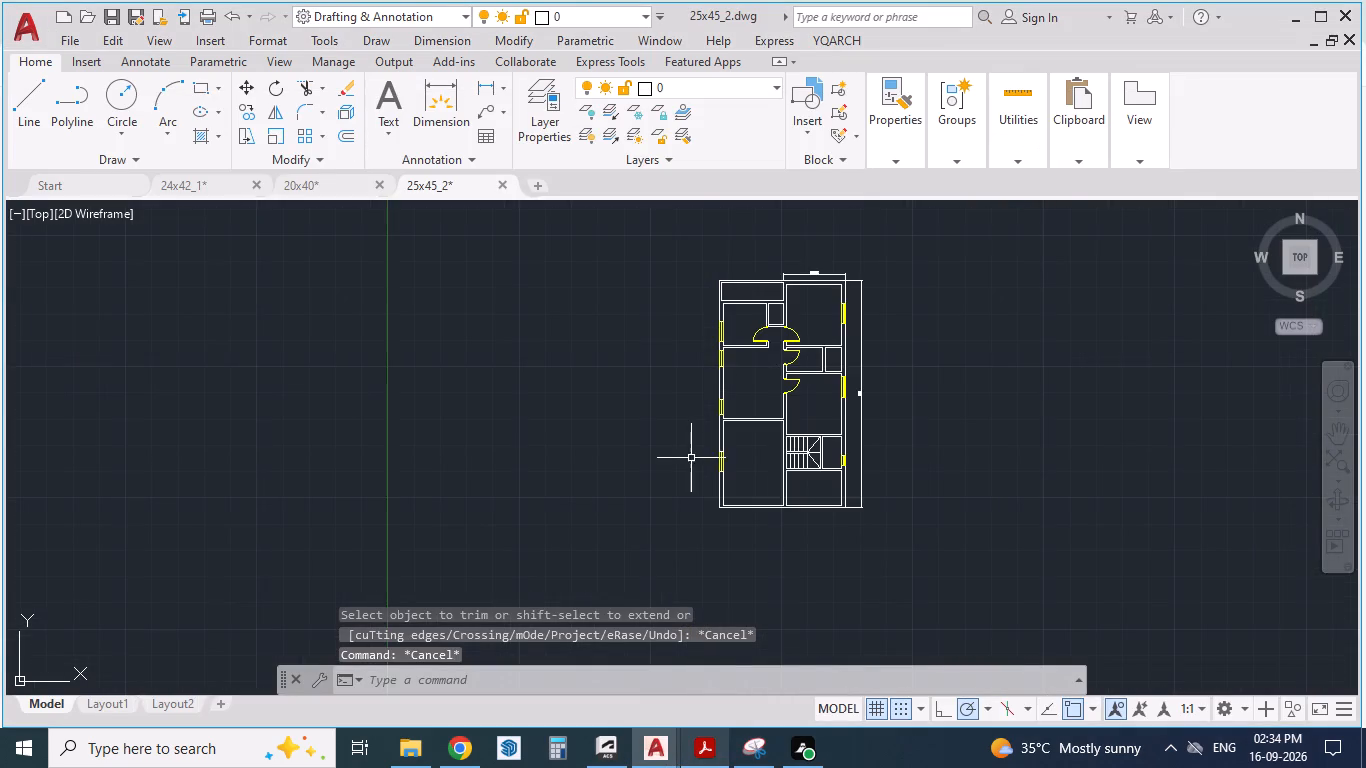
{"action": "scroll", "coordinate": [768, 405], "scroll_direction": "up", "scroll_amount": 5}
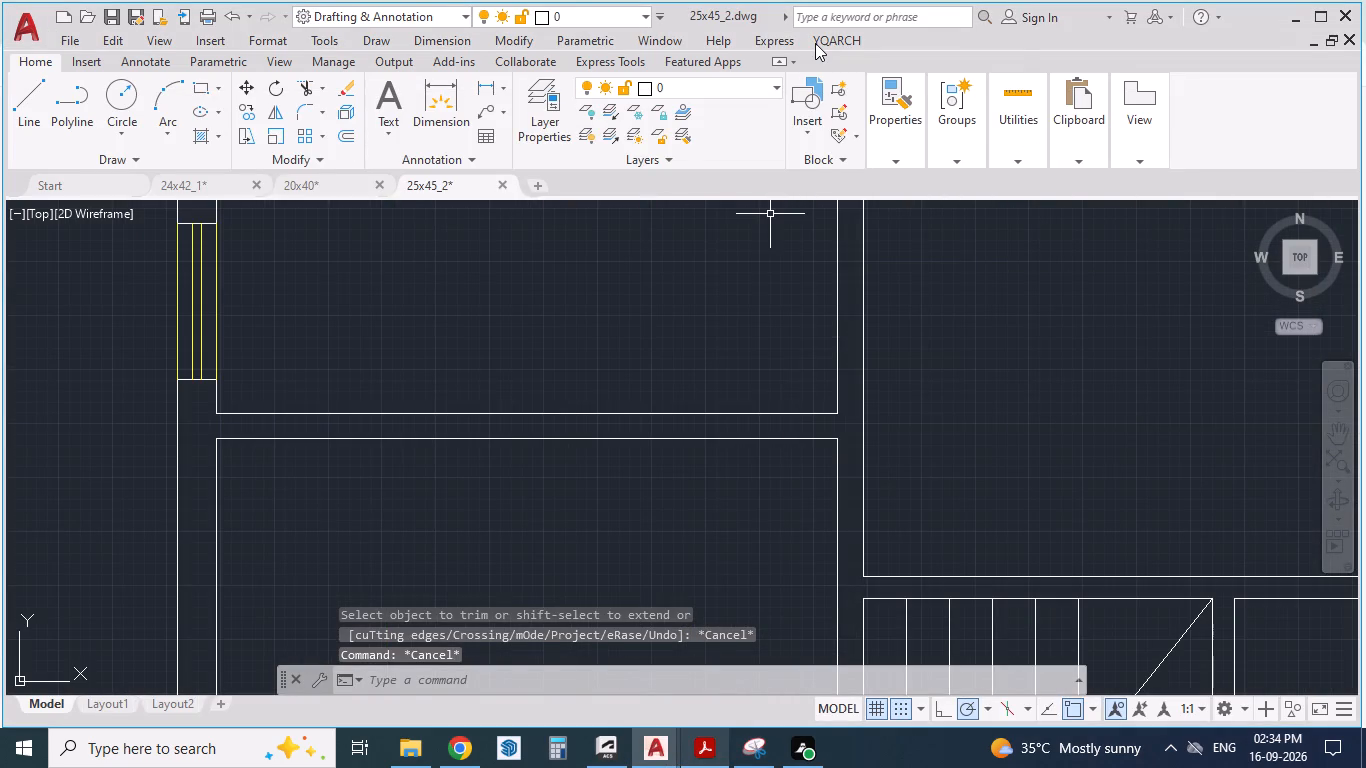
{"action": "left_click", "coordinate": [816, 41]}
{"action": "left_click", "coordinate": [887, 113]}
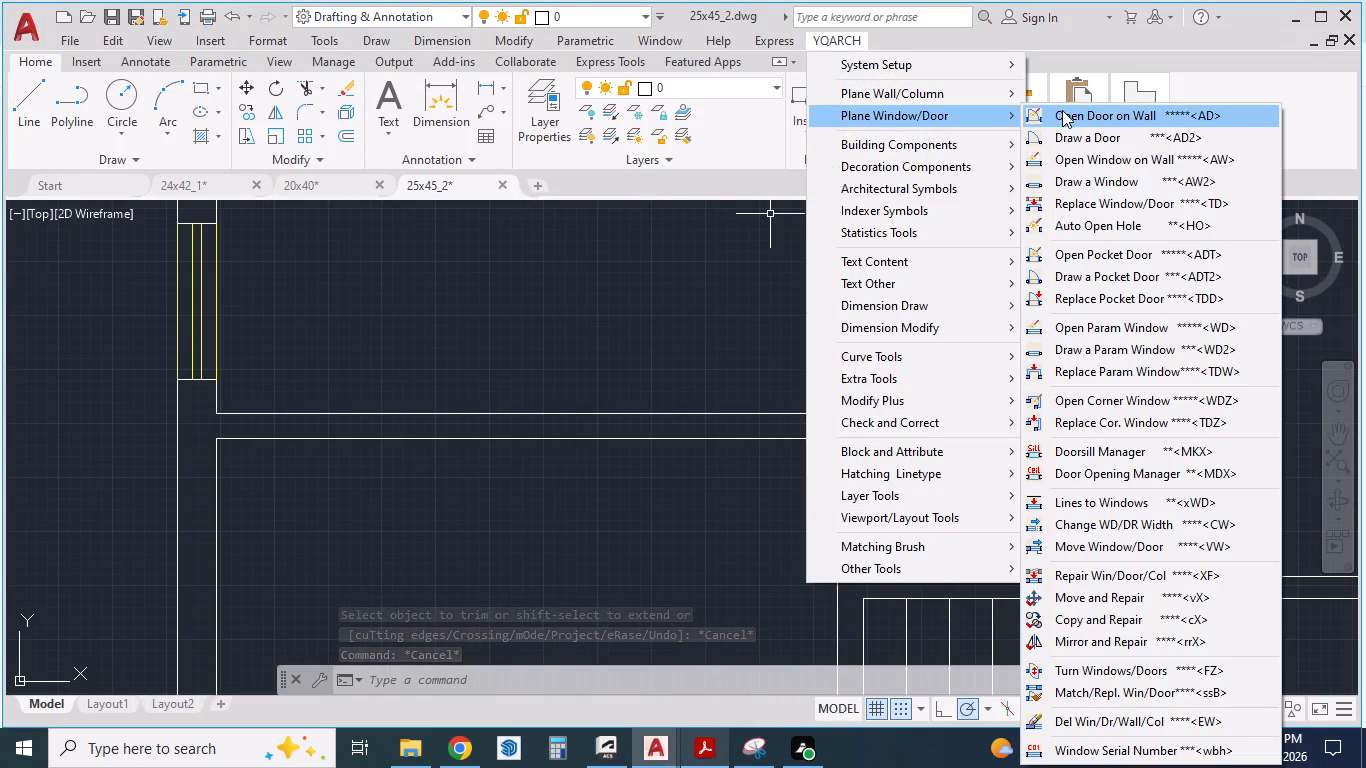
{"action": "left_click", "coordinate": [1062, 110]}
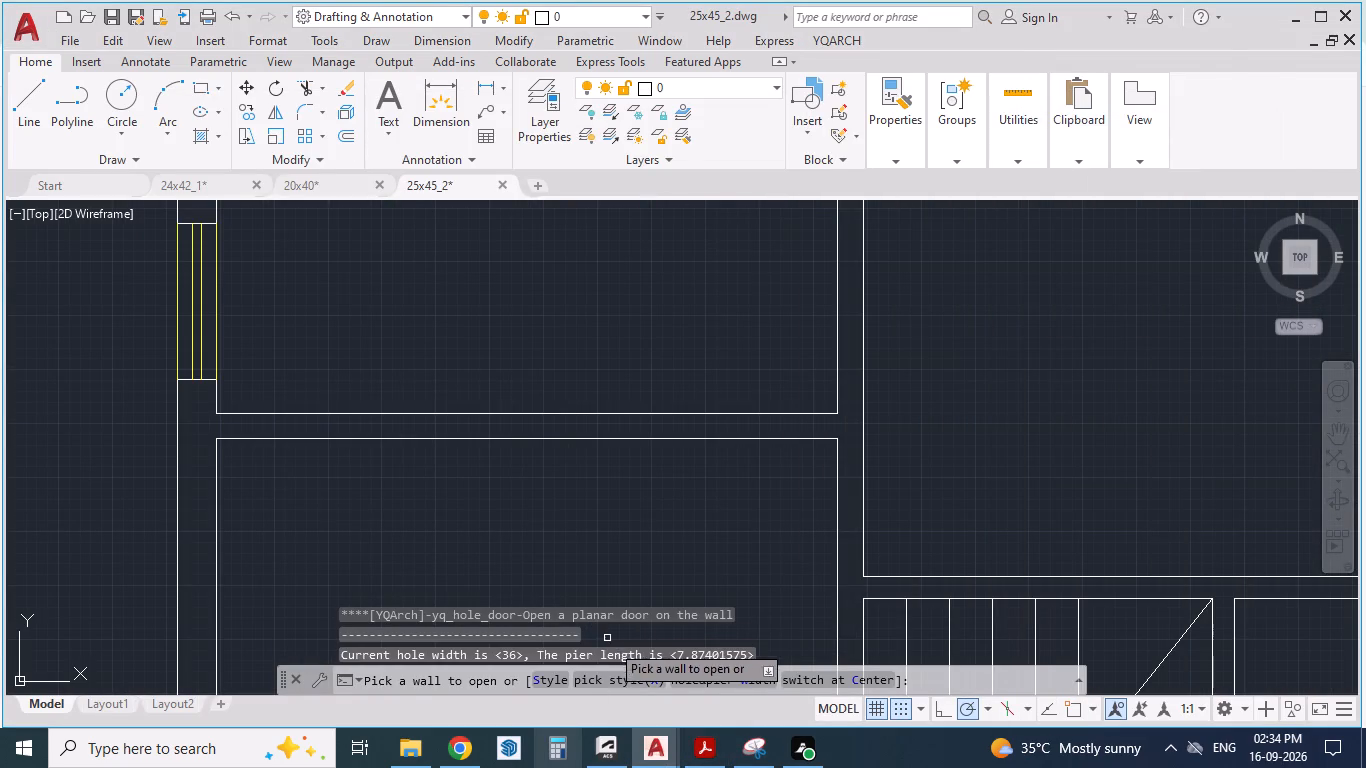
{"action": "left_click", "coordinate": [780, 412]}
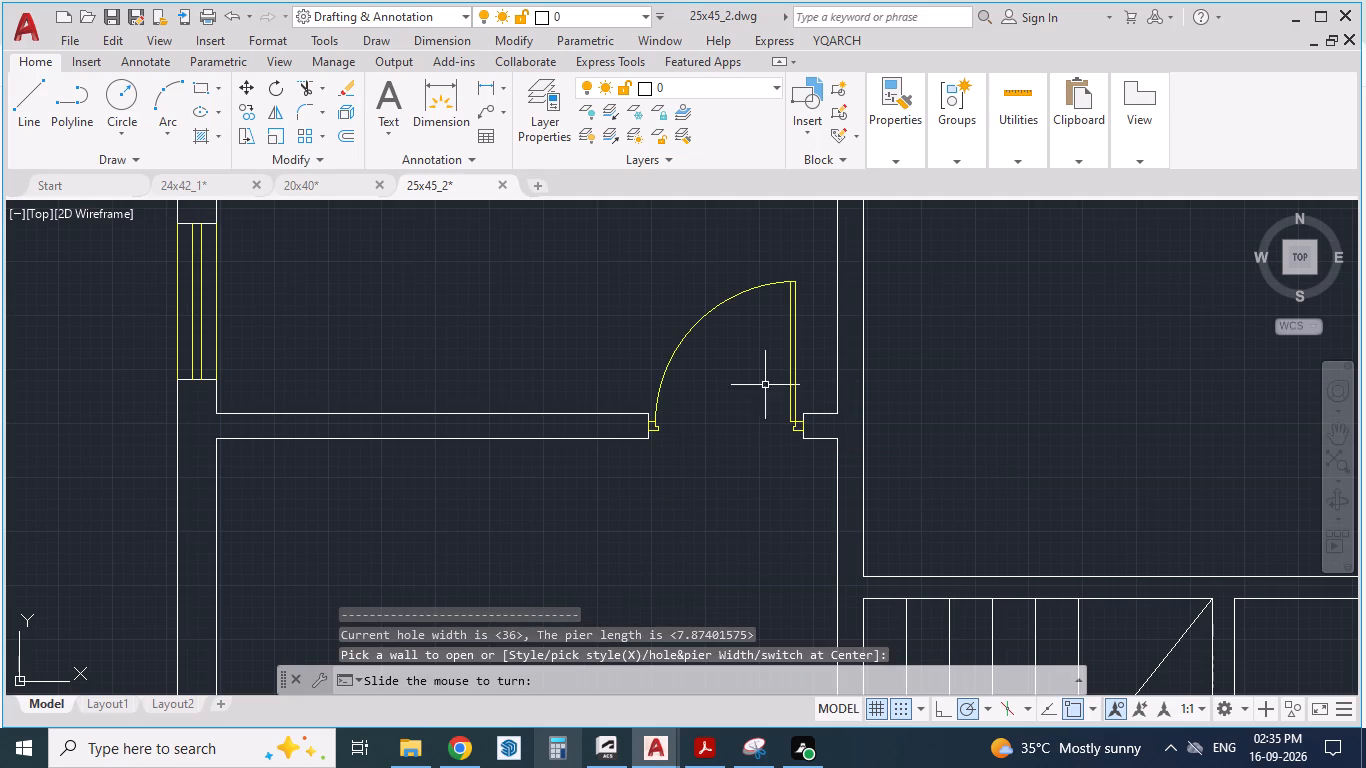
{"action": "left_click", "coordinate": [733, 349]}
Compare the door layout with the reference floor plan PDF to see which doors are still missing.
{"action": "left_click", "coordinate": [706, 746]}
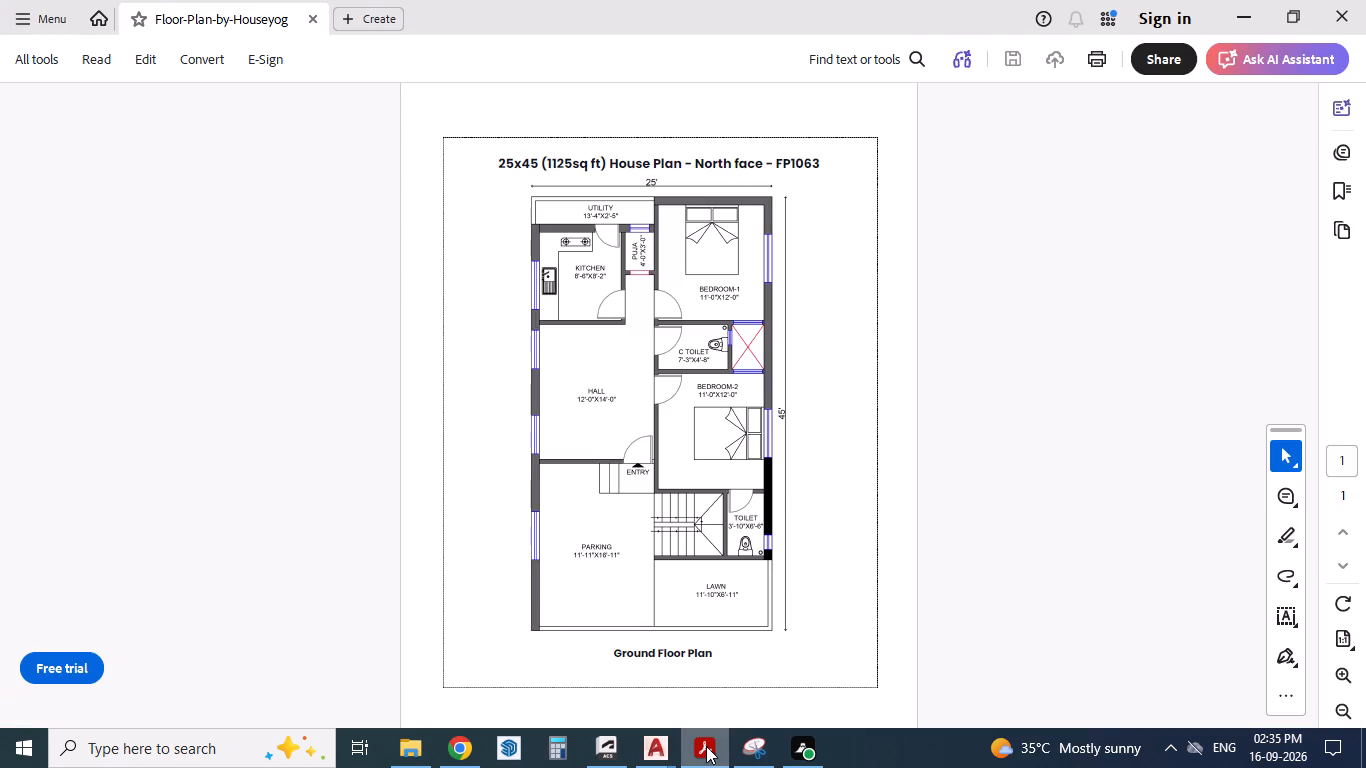
{"action": "left_click", "coordinate": [706, 746]}
{"action": "left_click", "coordinate": [706, 746]}
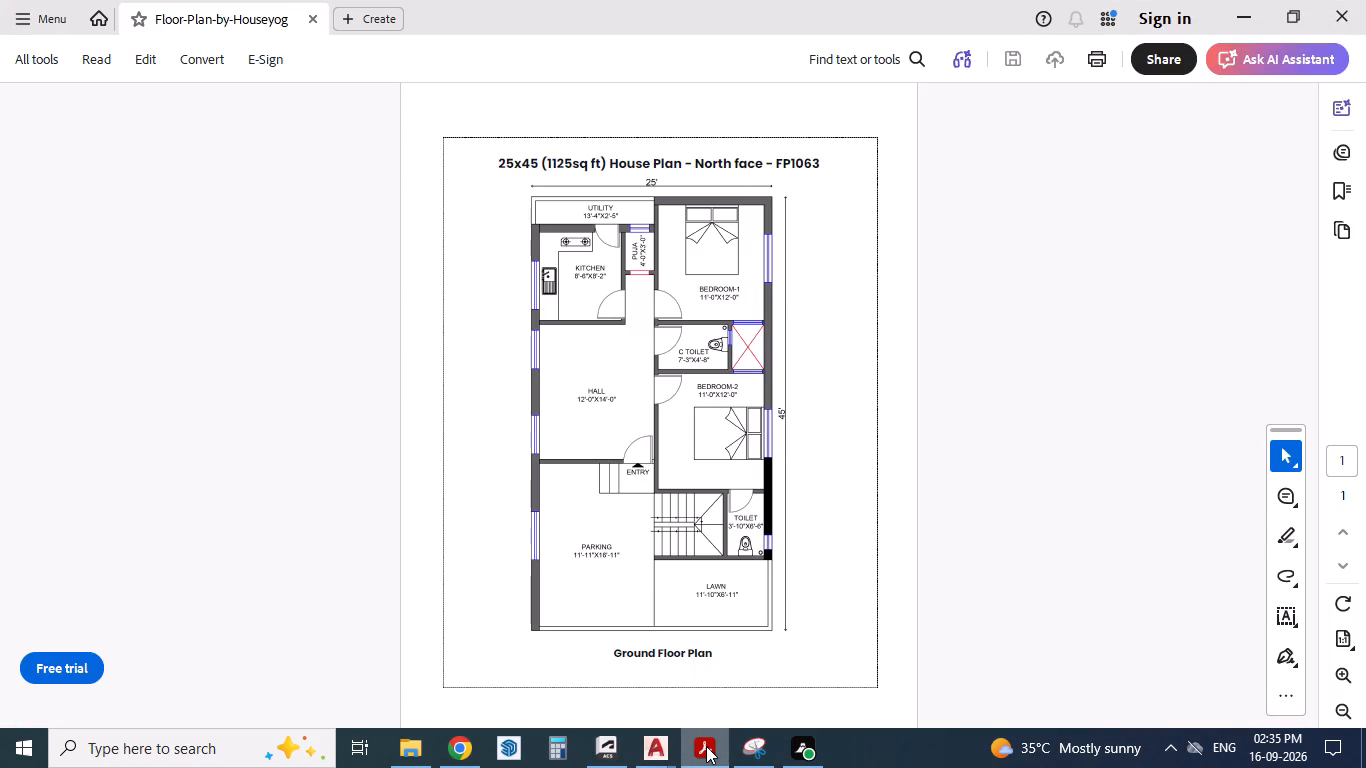
{"action": "left_click", "coordinate": [706, 746]}
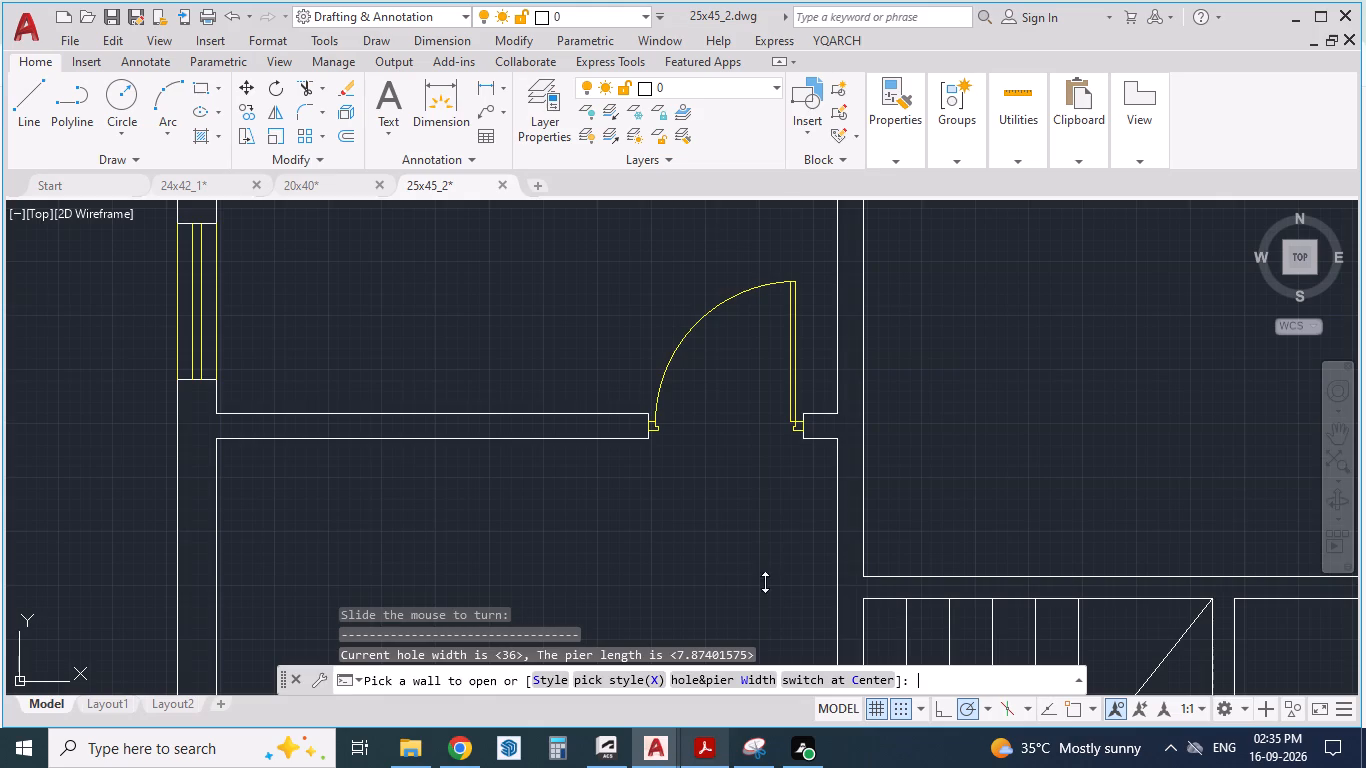
{"action": "scroll", "coordinate": [731, 308], "scroll_direction": "down", "scroll_amount": 3}
{"action": "scroll", "coordinate": [631, 443], "scroll_direction": "down", "scroll_amount": 3}
{"action": "scroll", "coordinate": [635, 309], "scroll_direction": "up", "scroll_amount": 1}
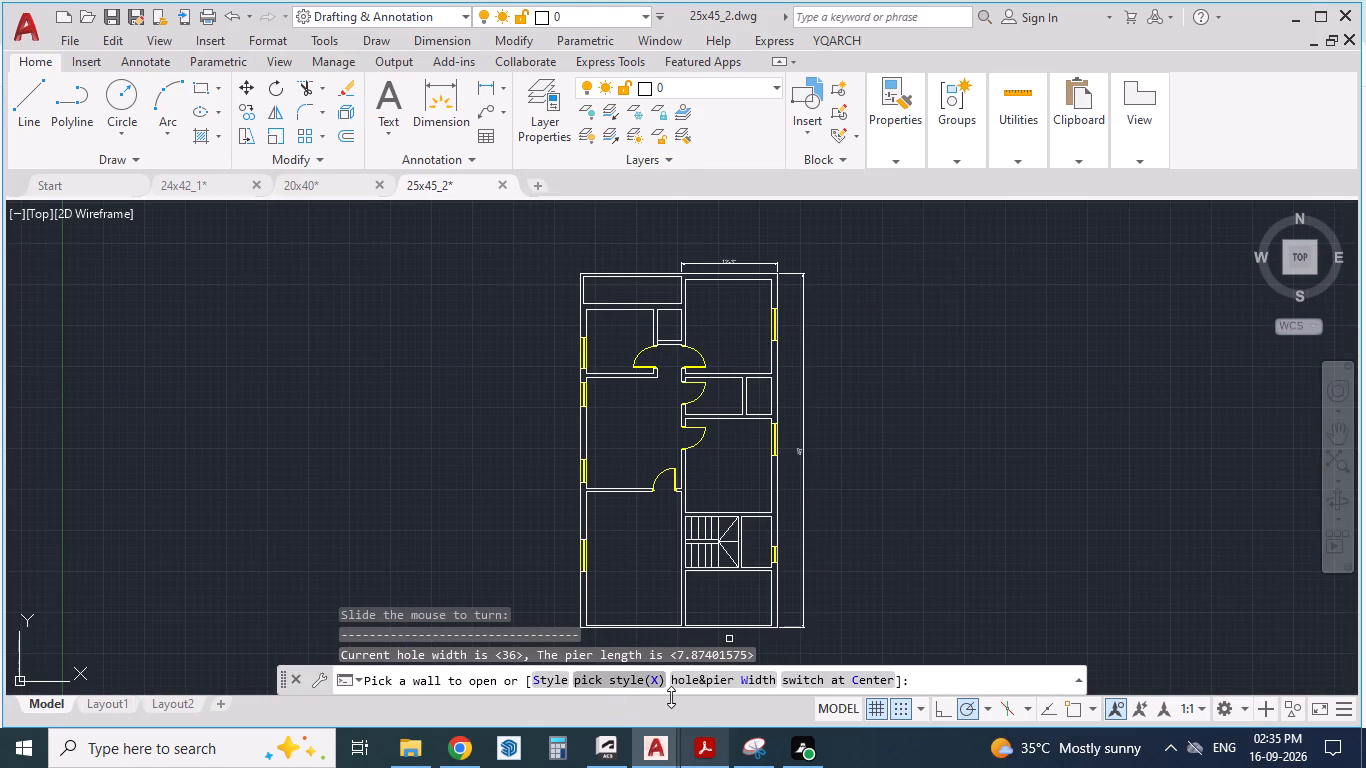
{"action": "left_click", "coordinate": [703, 743]}
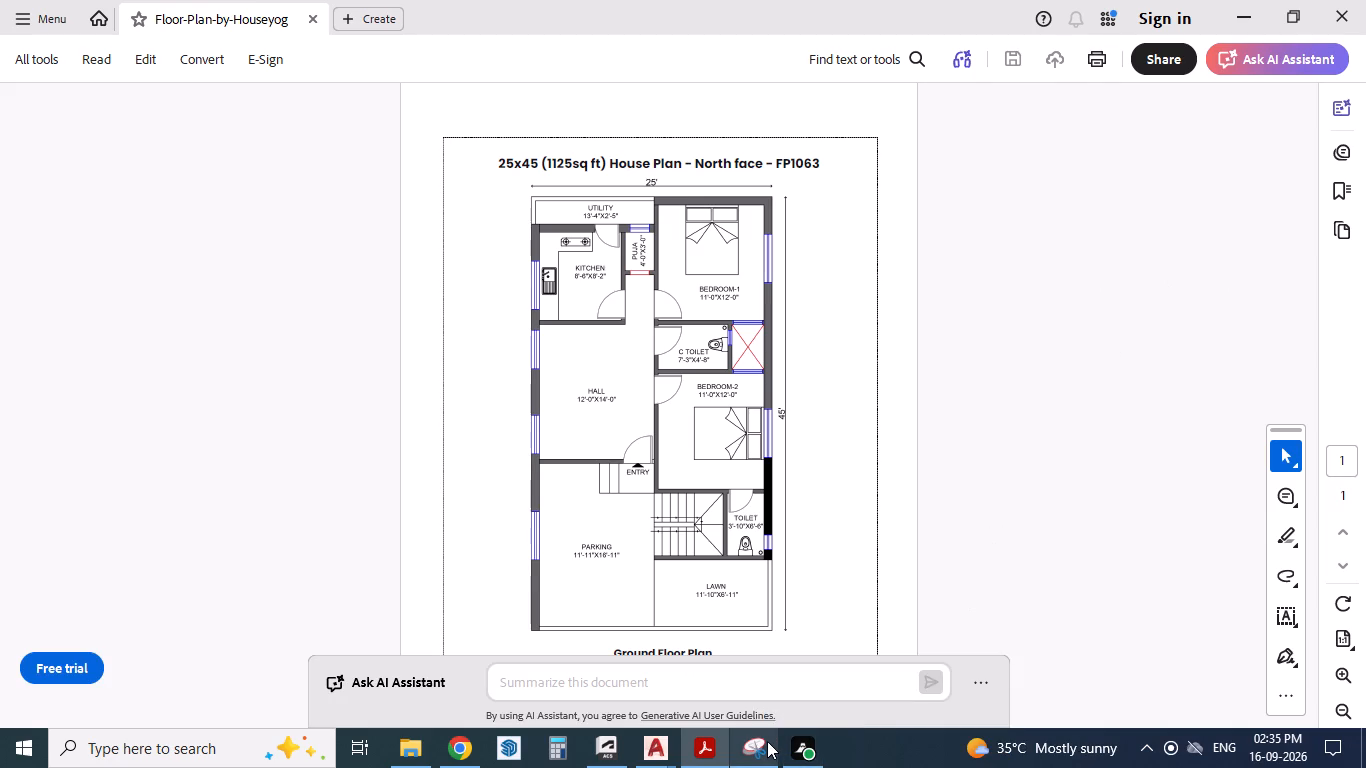
{"action": "left_click", "coordinate": [705, 753]}
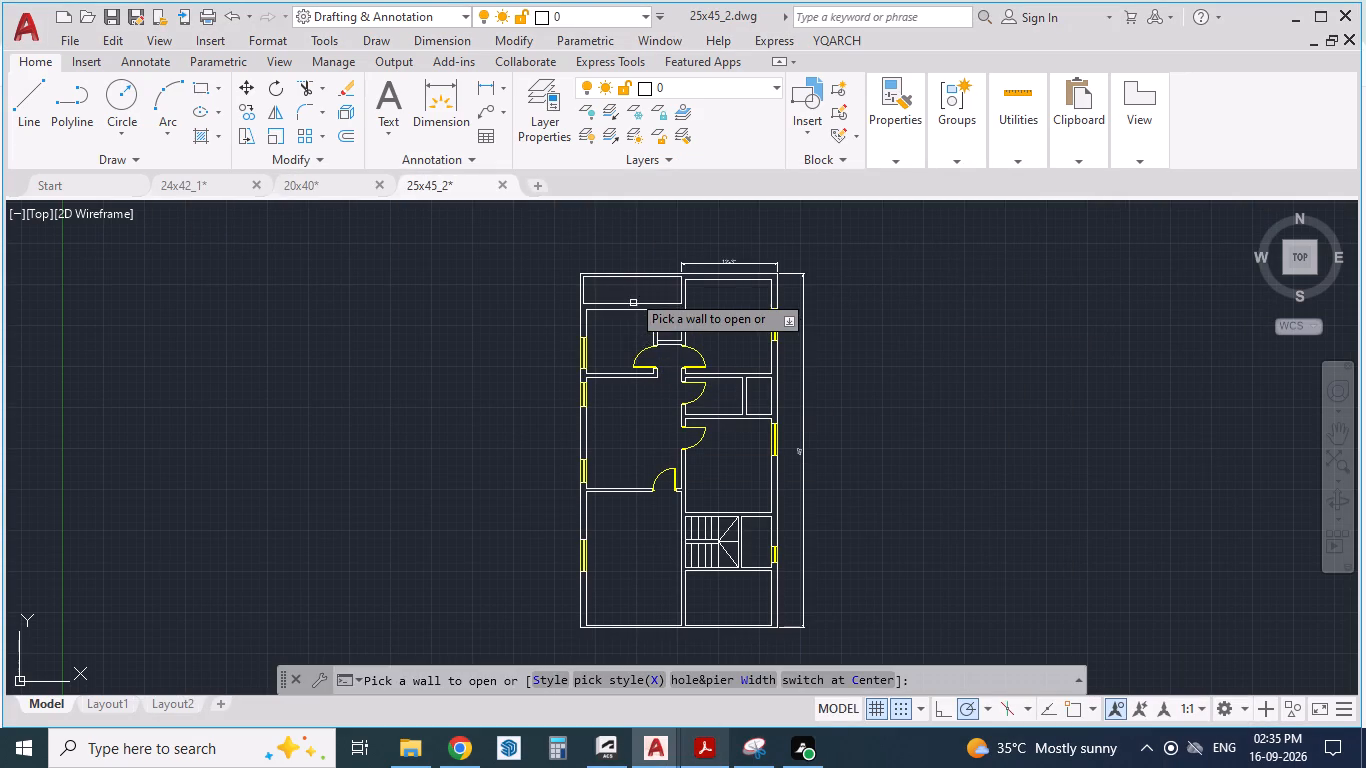
Open a door with a hole width of 24 in the Kitchen–Utility wall near the Puja room, hinged on the Puja side and swinging into the Kitchen.
{"action": "scroll", "coordinate": [644, 287], "scroll_direction": "up", "scroll_amount": 2}
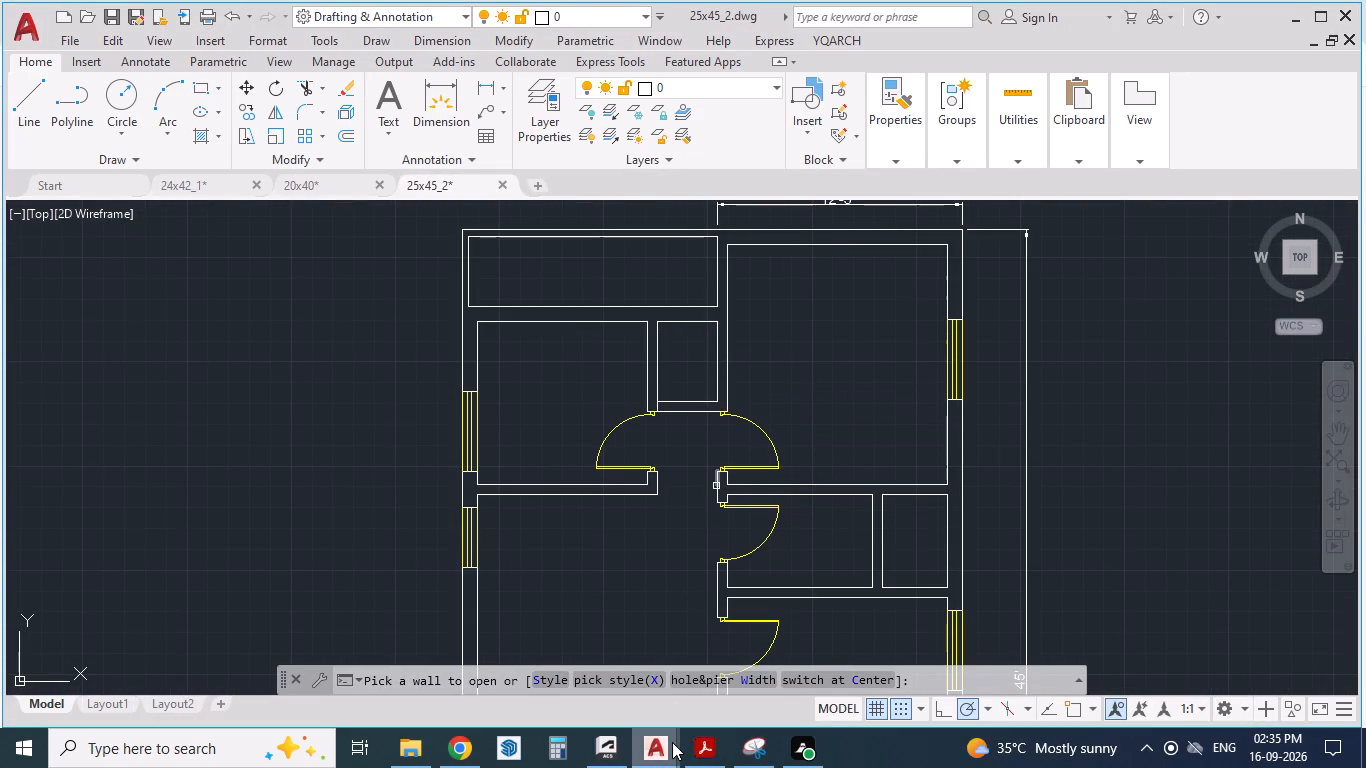
{"action": "left_click", "coordinate": [702, 746]}
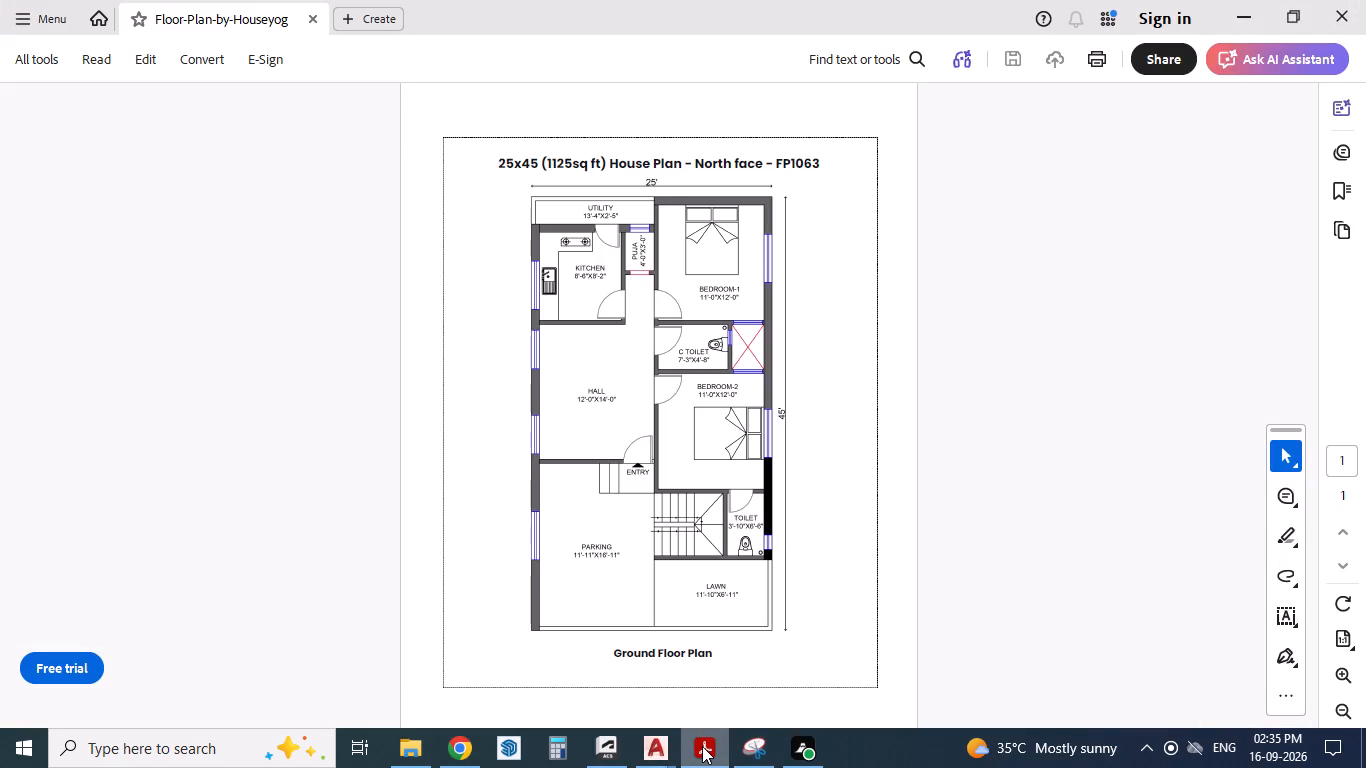
{"action": "left_click", "coordinate": [702, 746]}
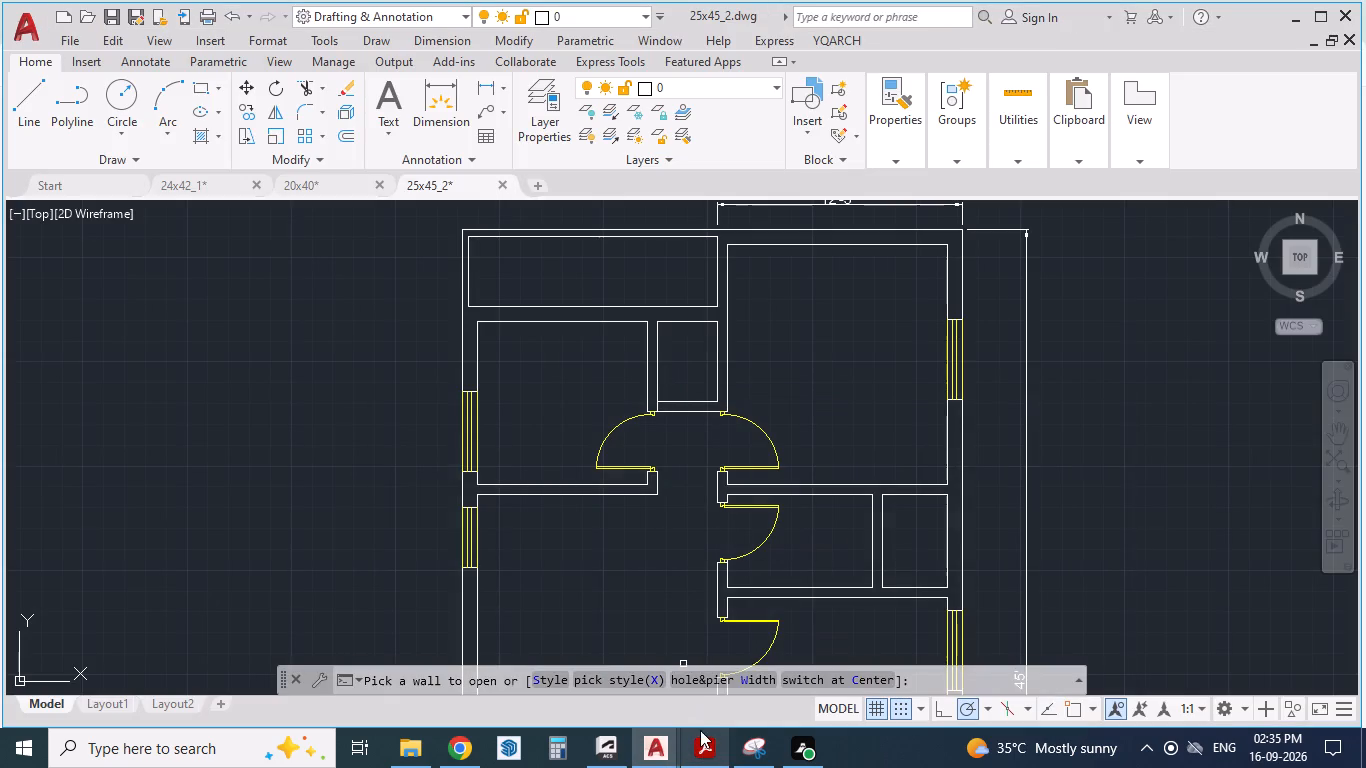
{"action": "left_click", "coordinate": [705, 743]}
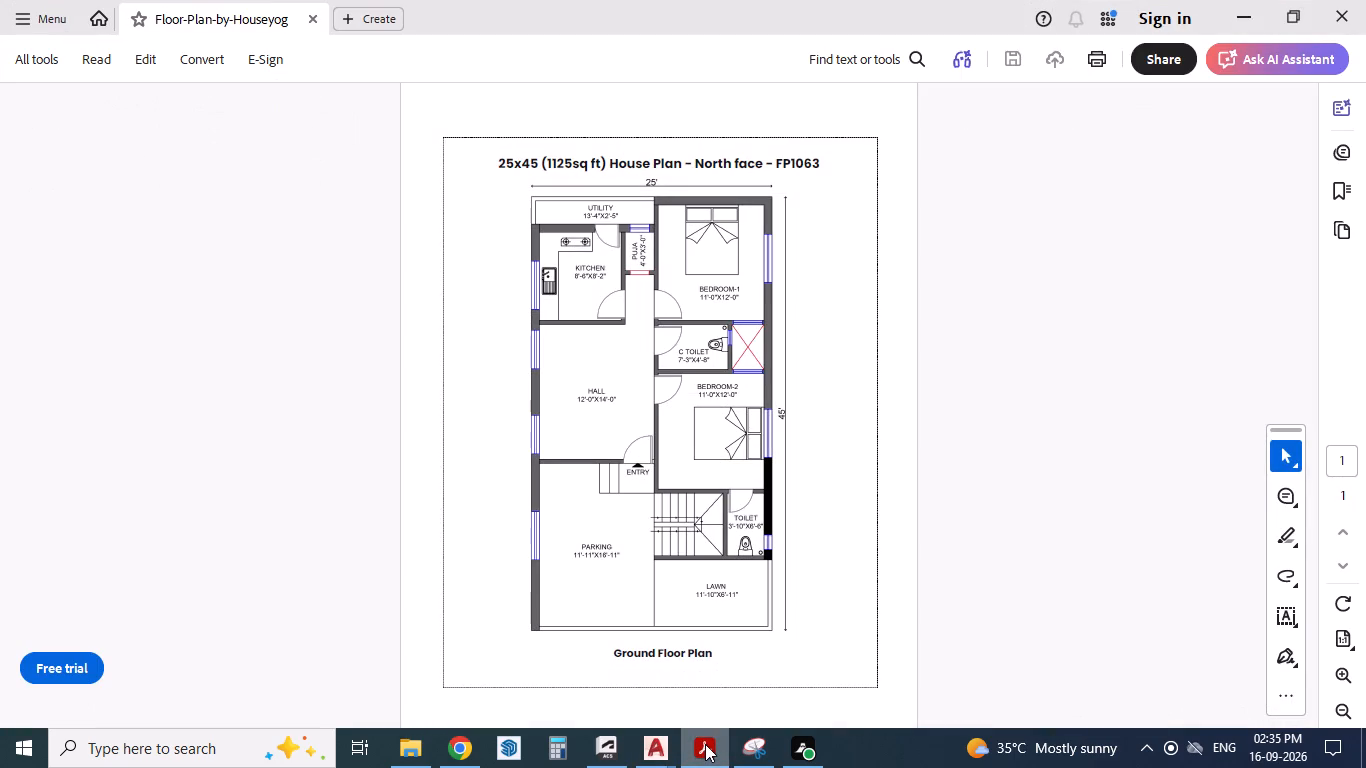
{"action": "left_click", "coordinate": [705, 744]}
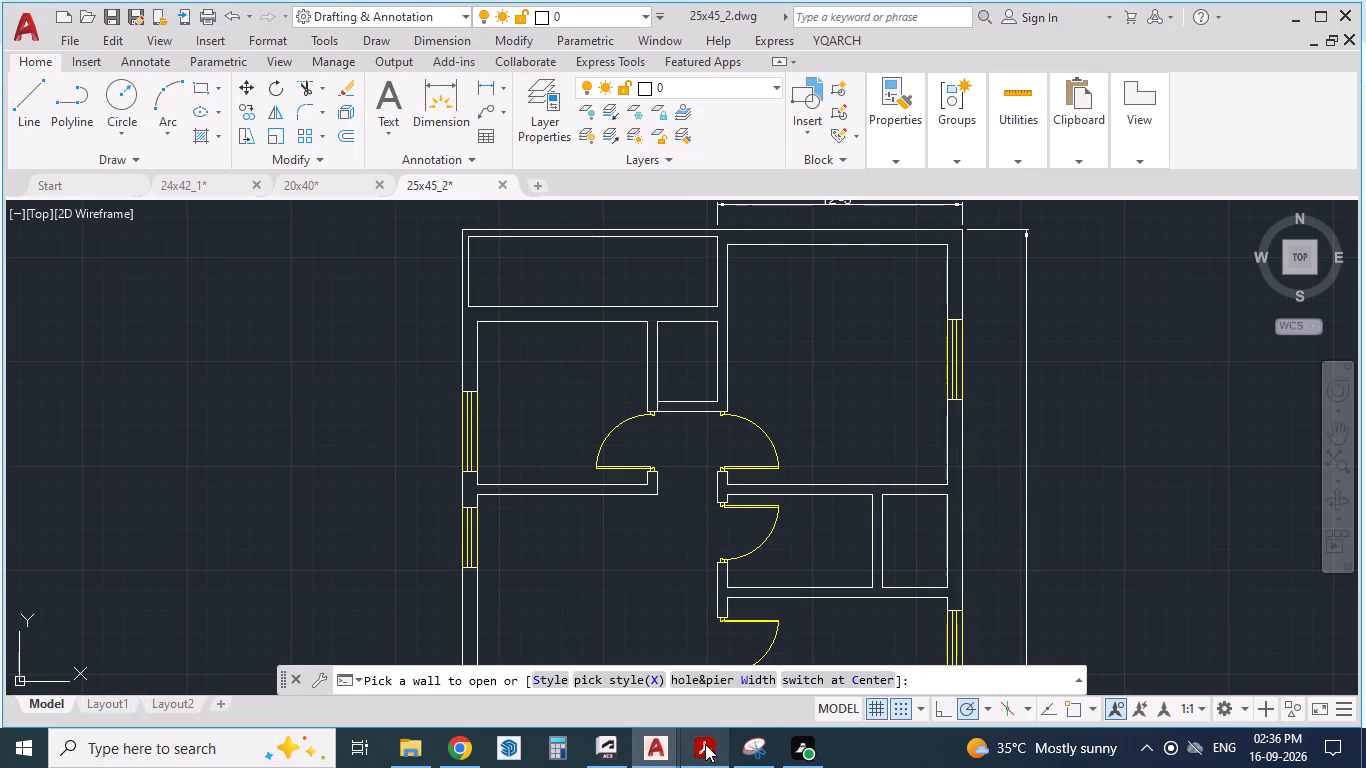
{"action": "left_click", "coordinate": [705, 744]}
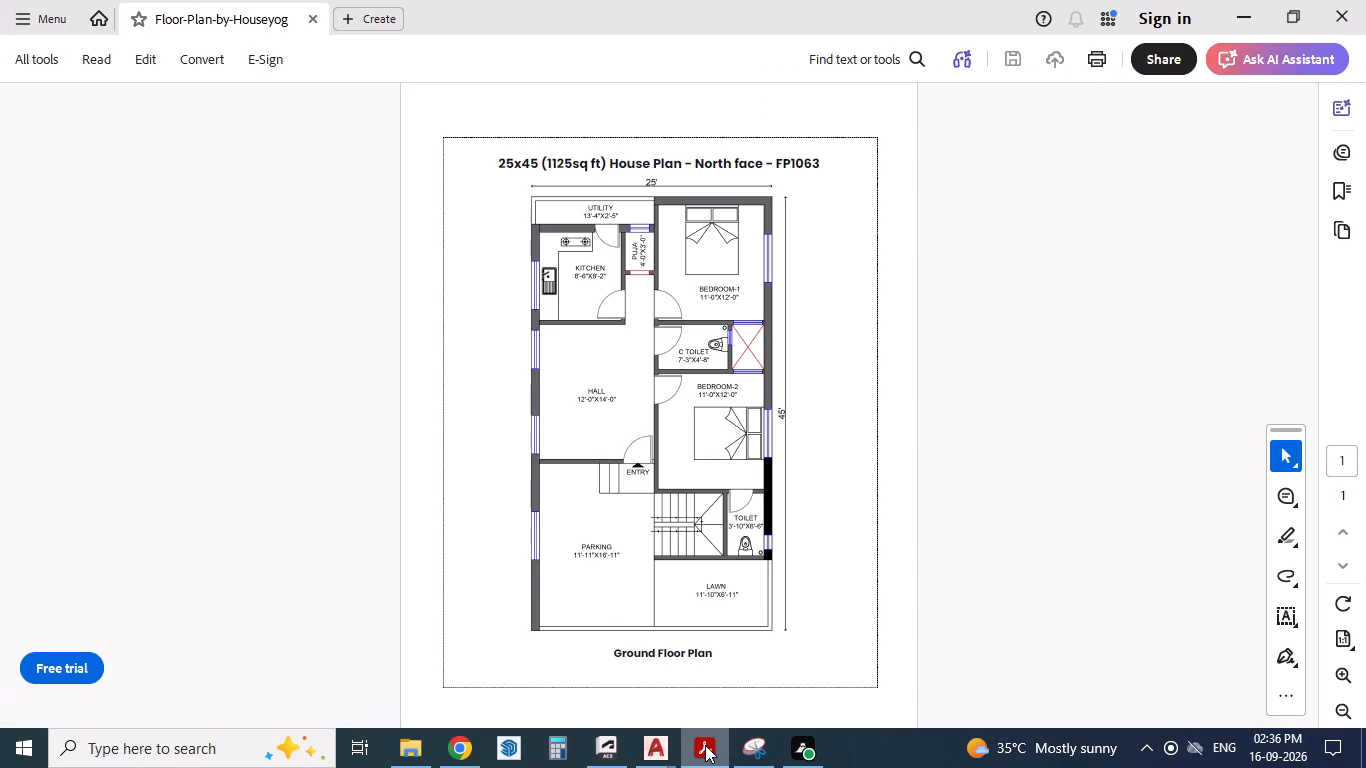
{"action": "left_click", "coordinate": [705, 745]}
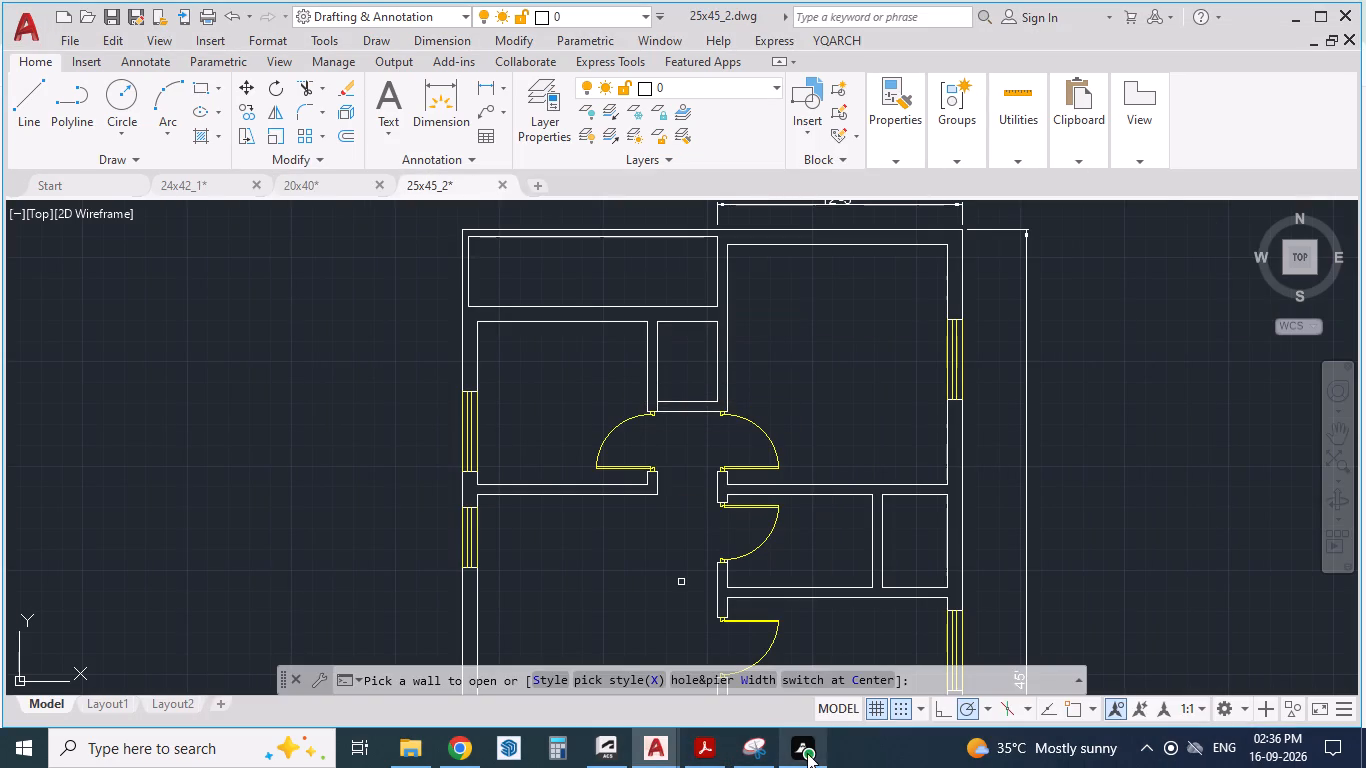
{"action": "left_click", "coordinate": [739, 681]}
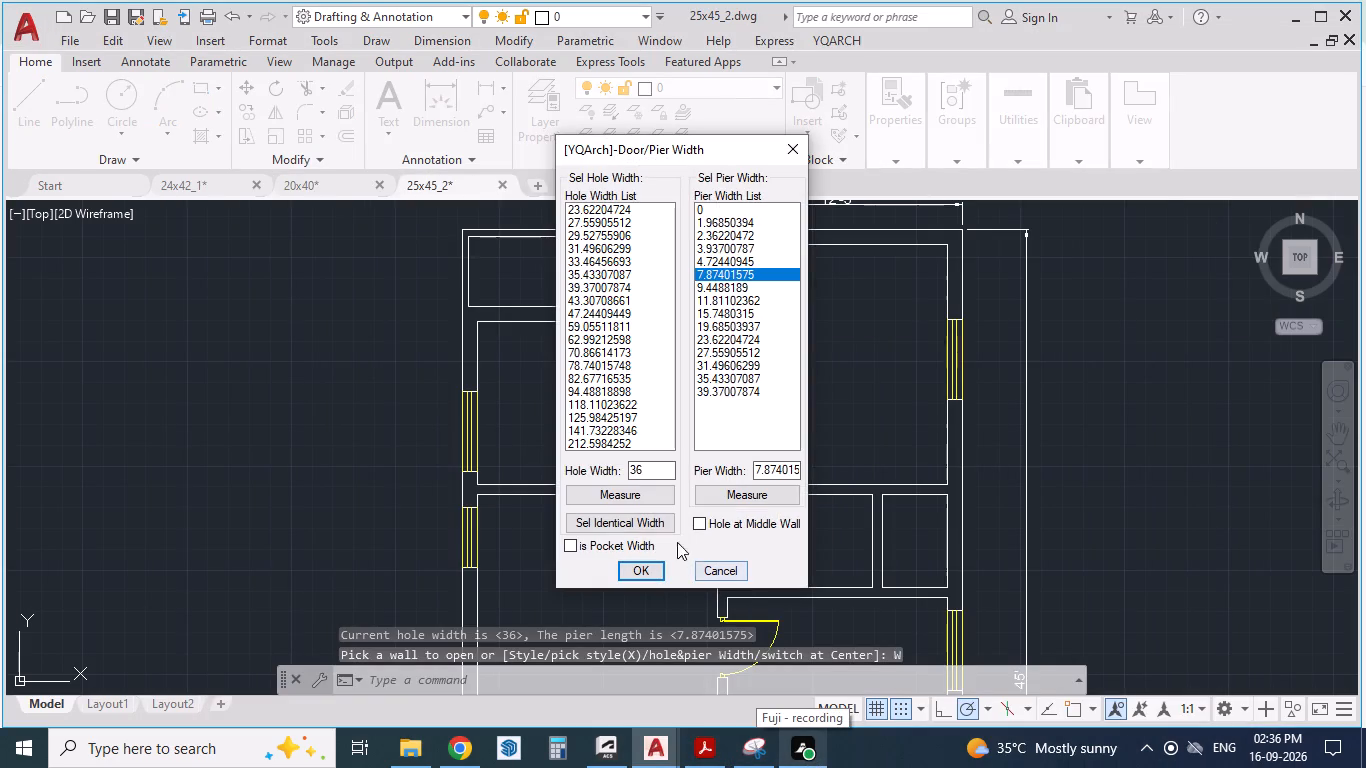
{"action": "left_click_drag", "start_coordinate": [651, 474], "coordinate": [569, 480]}
{"action": "type", "text": "24"}
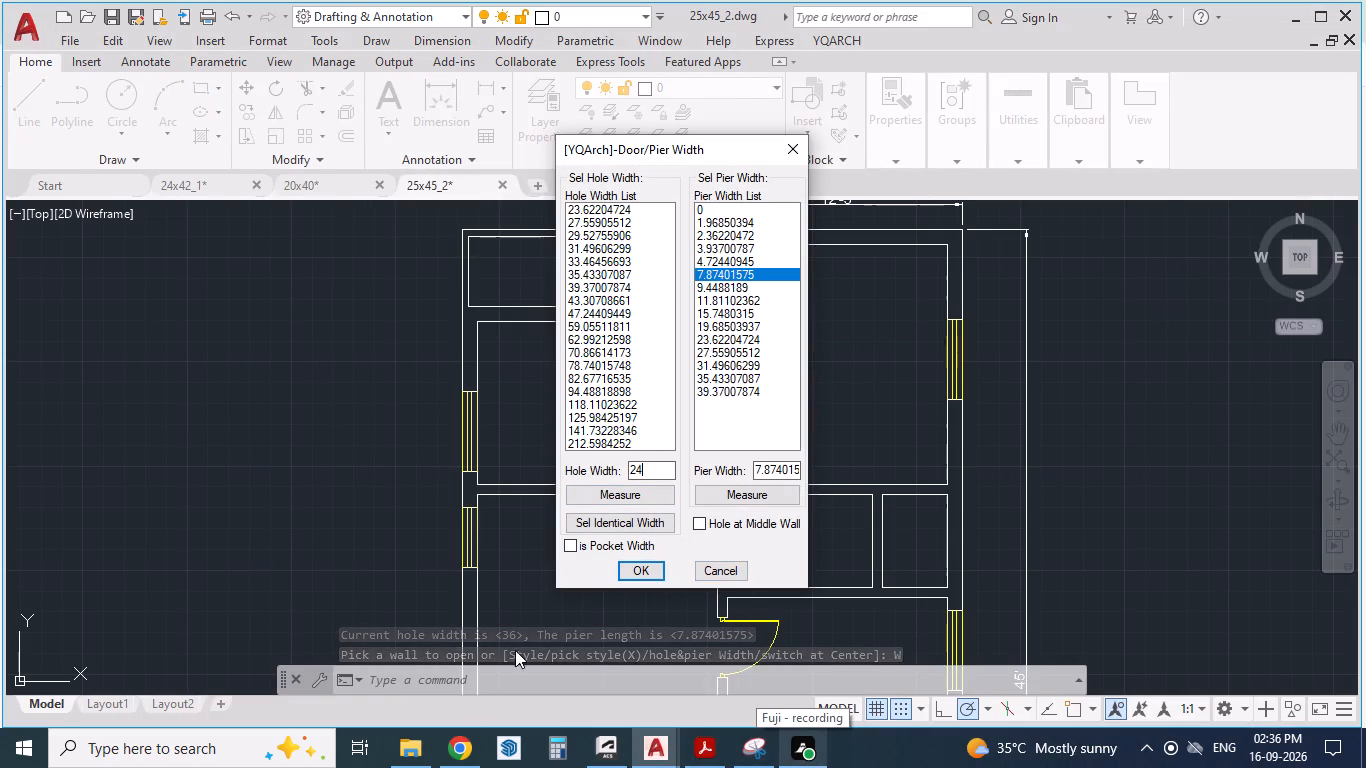
{"action": "left_click", "coordinate": [643, 562]}
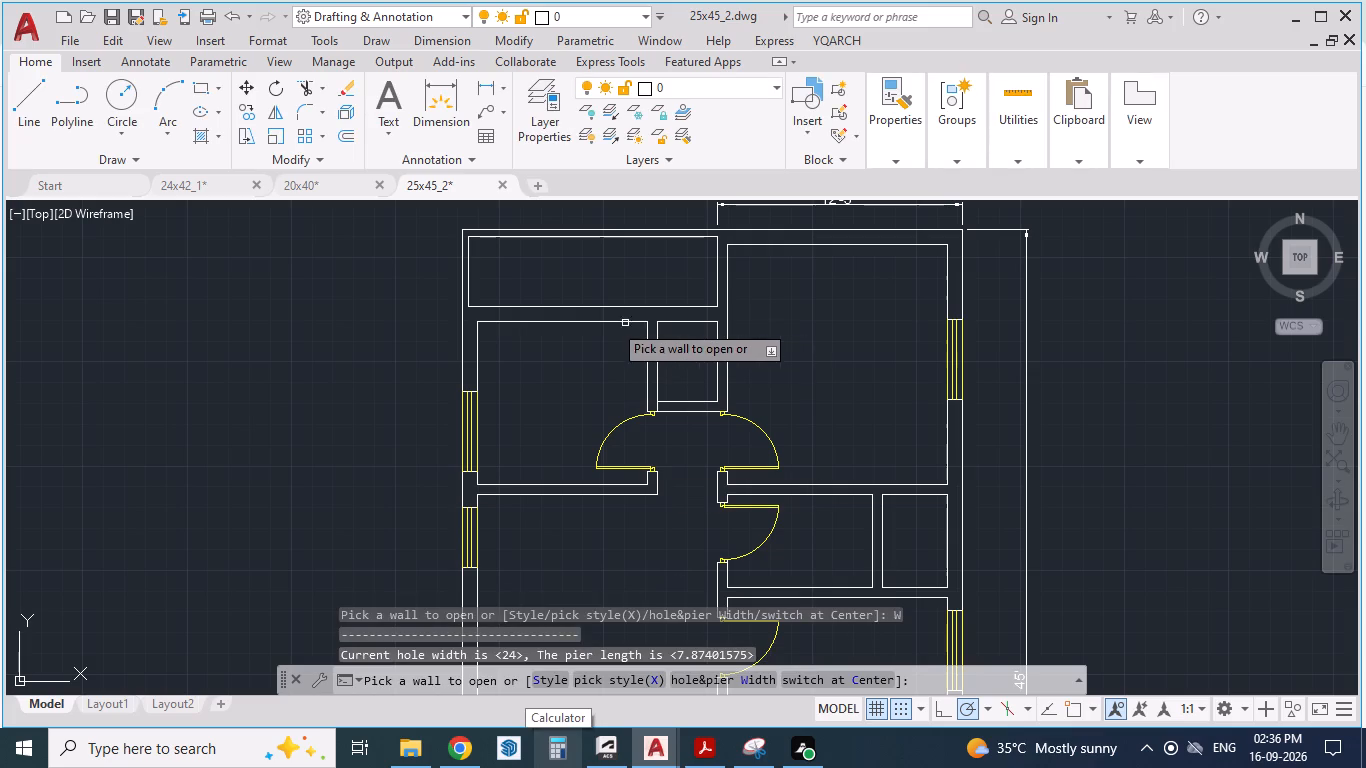
{"action": "left_click", "coordinate": [600, 324]}
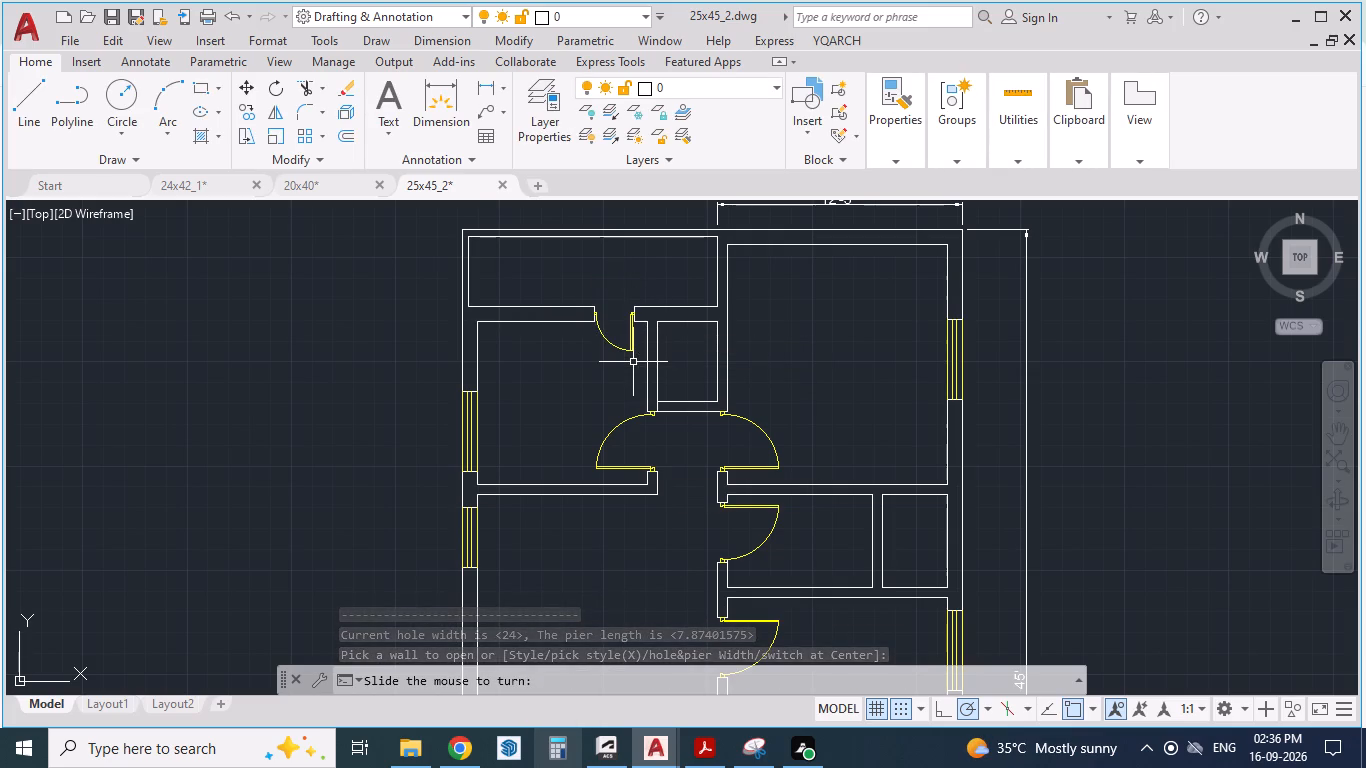
{"action": "left_click", "coordinate": [623, 393]}
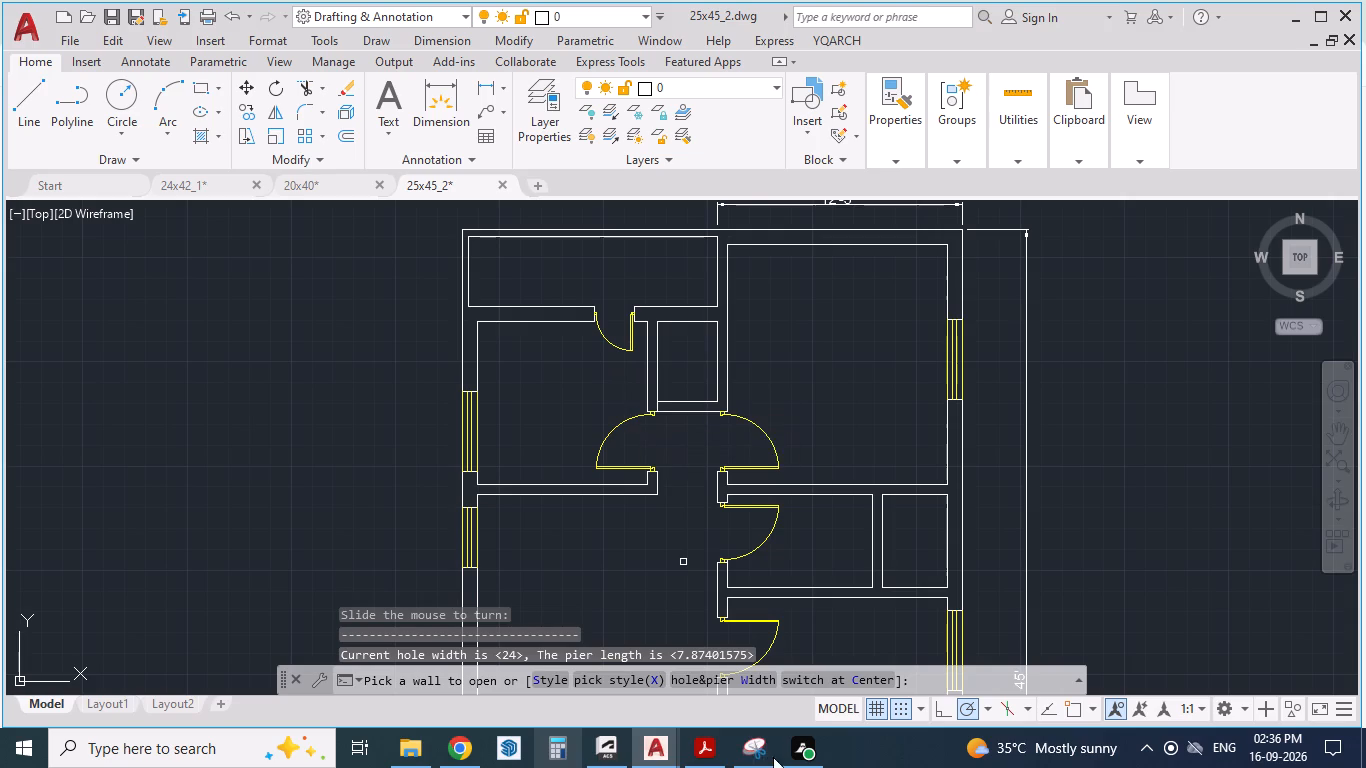
Open a 24-inch door between Bedroom-1 and the small shaft beside C Toilet, hinged on the C Toilet side and swinging into the shaft.
{"action": "left_click", "coordinate": [705, 752]}
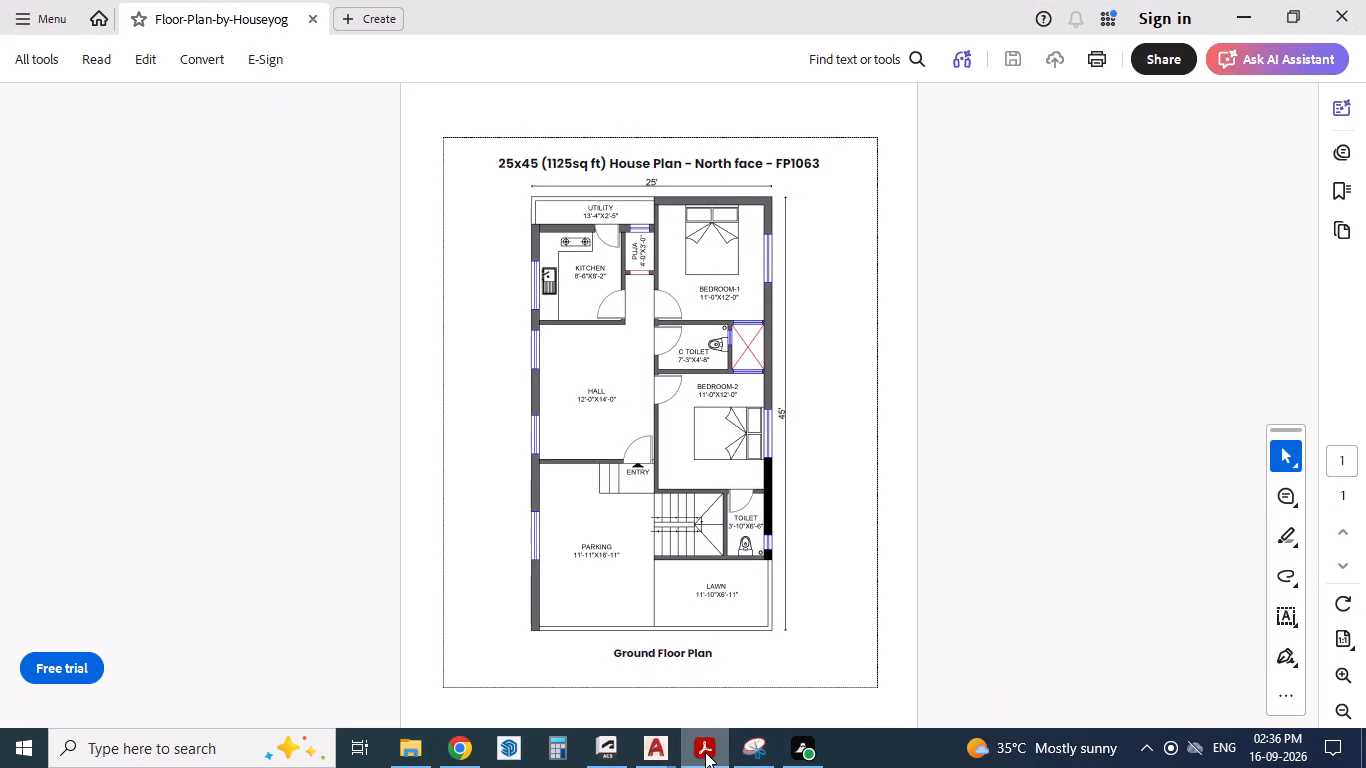
{"action": "left_click", "coordinate": [705, 752]}
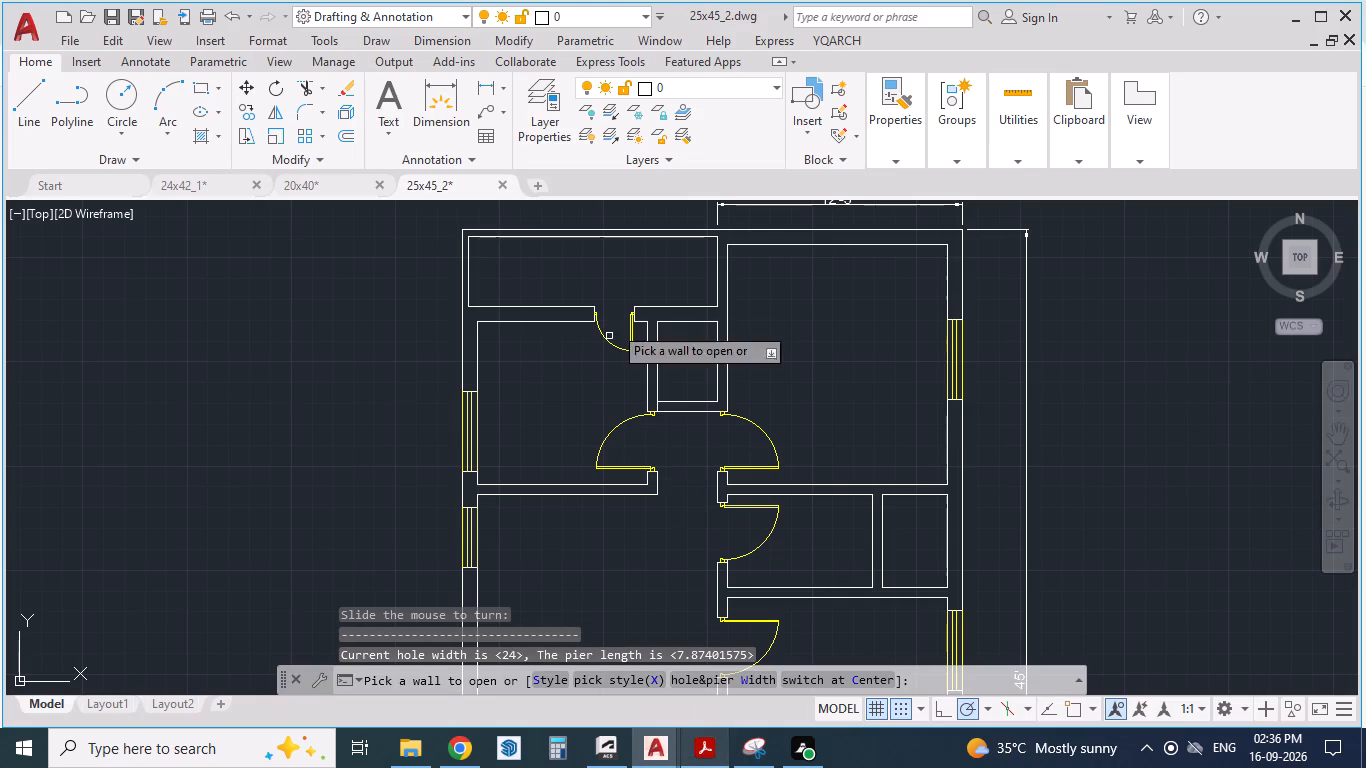
{"action": "left_click", "coordinate": [689, 748]}
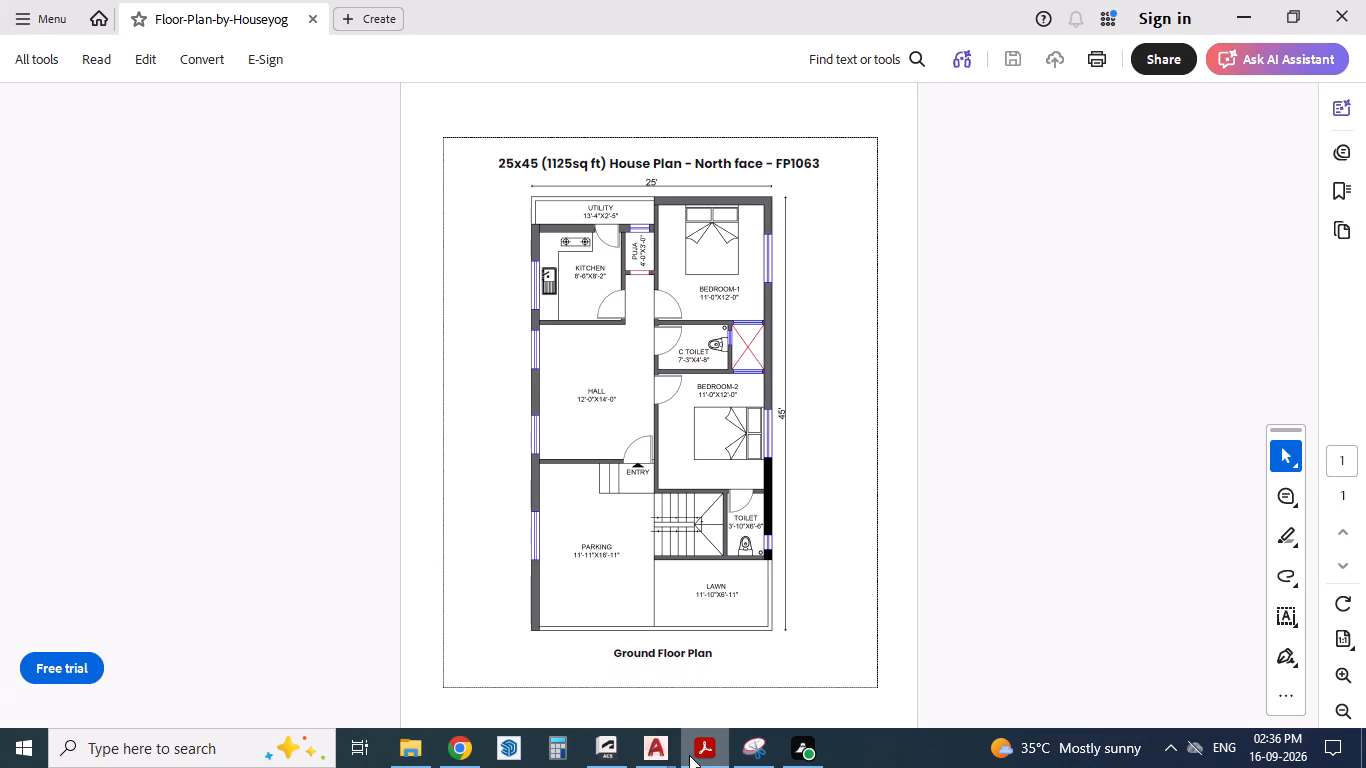
{"action": "left_click", "coordinate": [689, 755]}
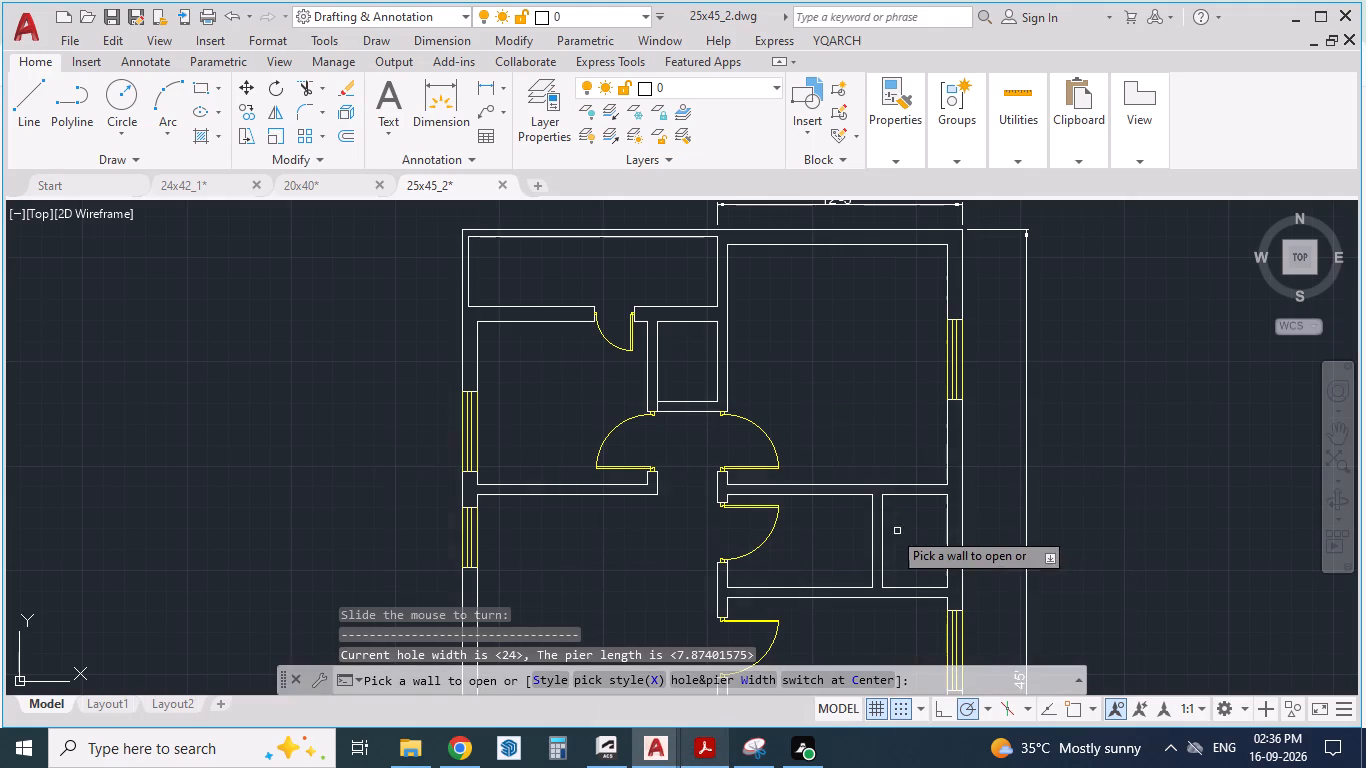
{"action": "scroll", "coordinate": [880, 529], "scroll_direction": "up", "scroll_amount": 1}
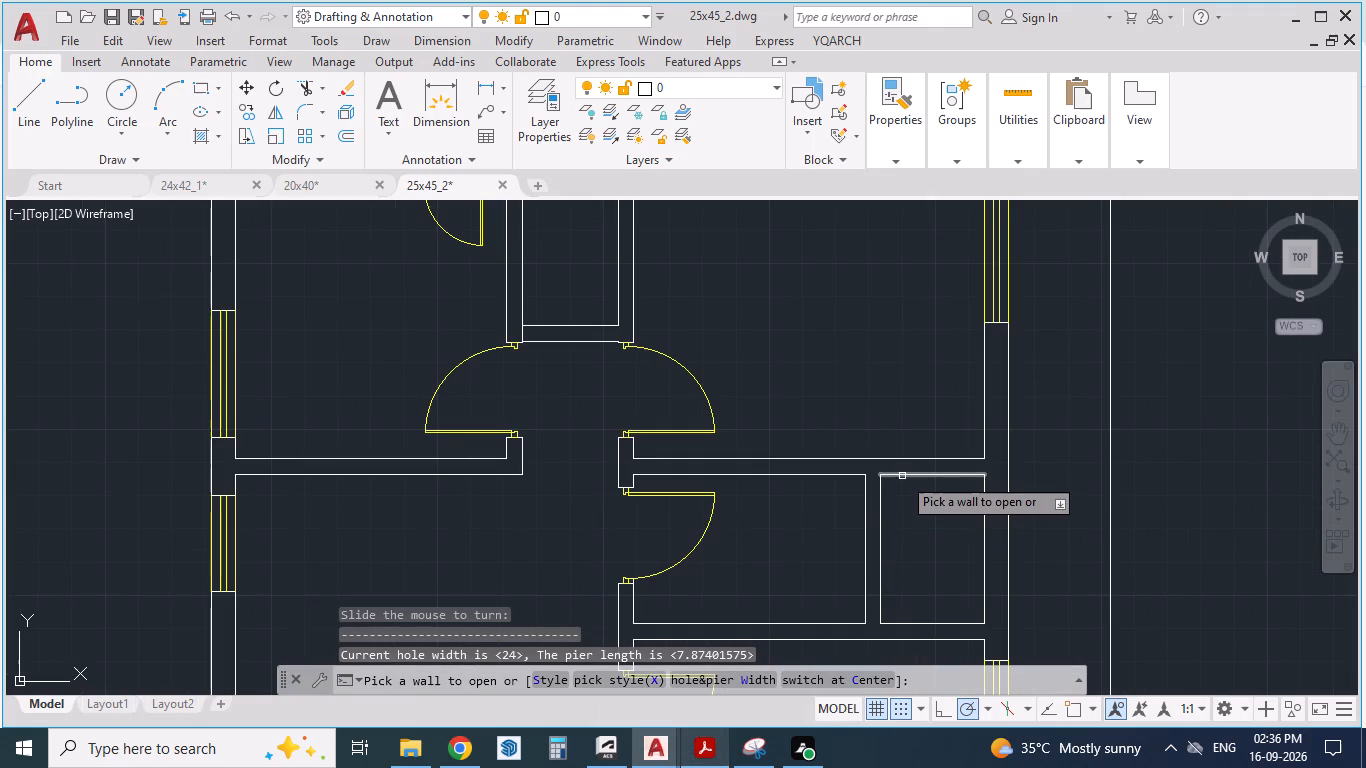
{"action": "left_click", "coordinate": [907, 458]}
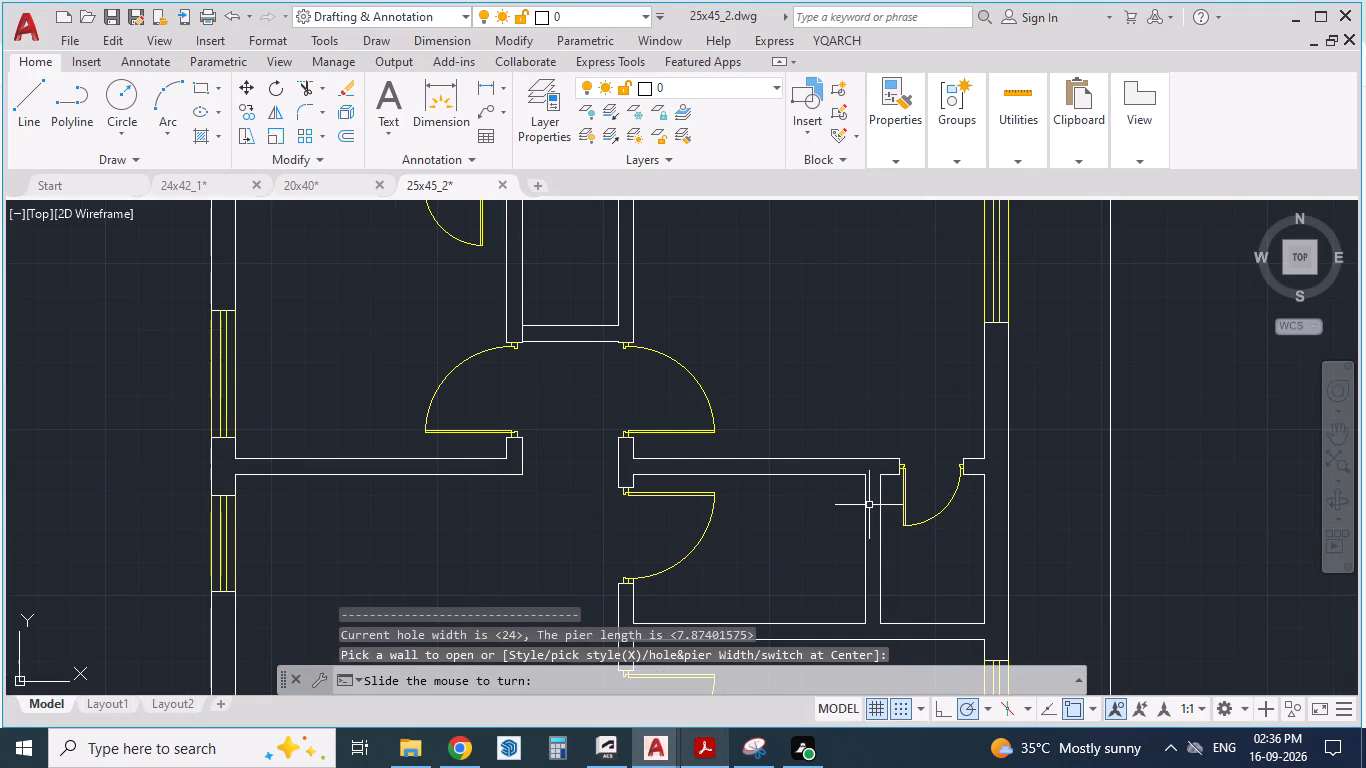
{"action": "left_click", "coordinate": [869, 505]}
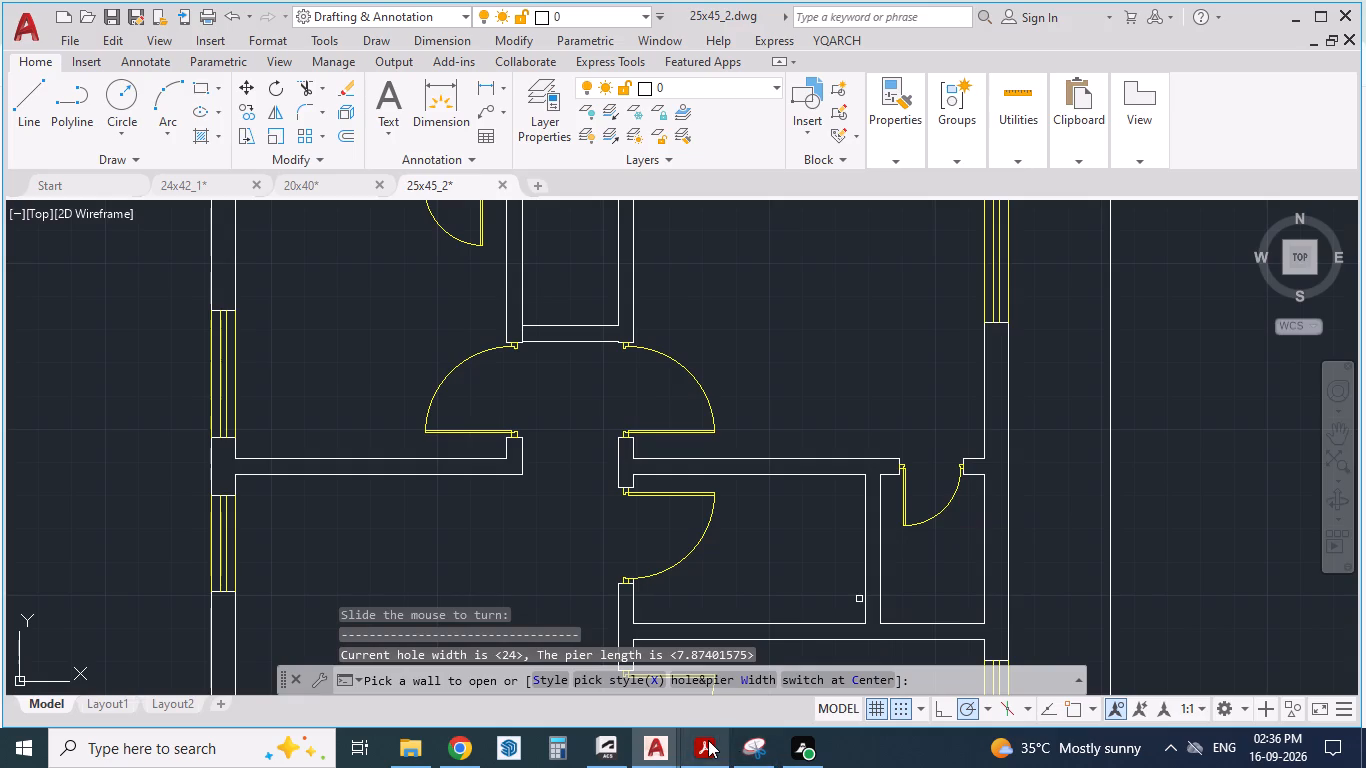
Compare the placed doors and windows with the reference floor plan PDF to check for missing openings.
{"action": "left_click", "coordinate": [708, 740]}
{"action": "left_click", "coordinate": [708, 740]}
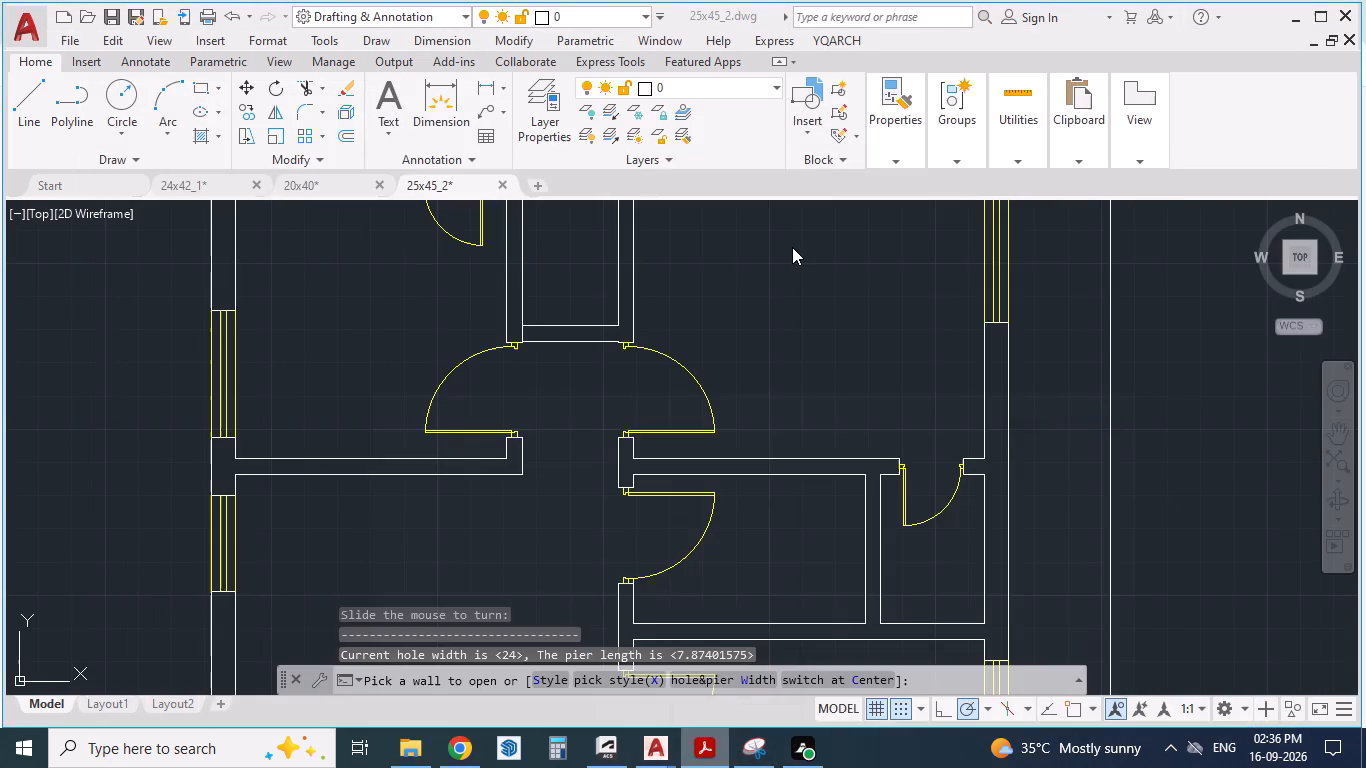
{"action": "scroll", "coordinate": [812, 229], "scroll_direction": "down", "scroll_amount": 2}
{"action": "scroll", "coordinate": [778, 352], "scroll_direction": "down", "scroll_amount": 1}
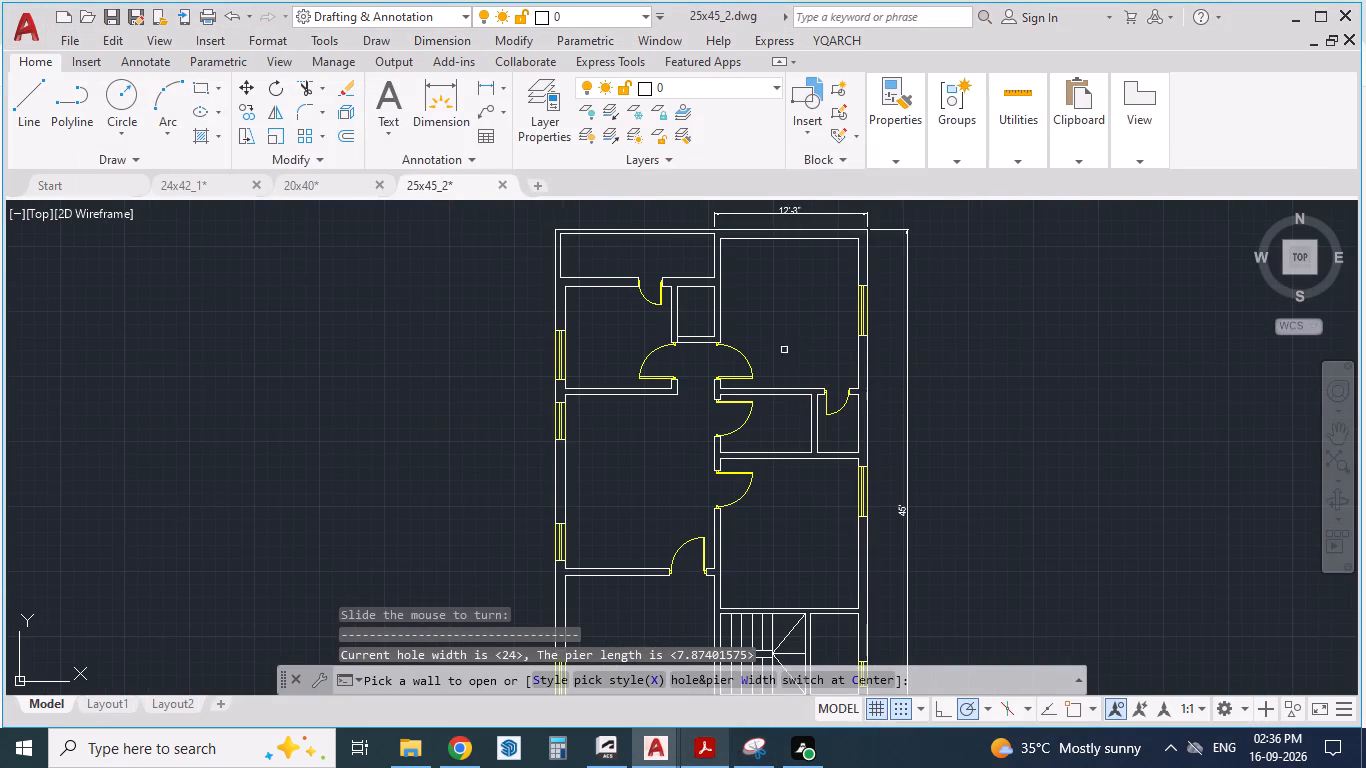
{"action": "left_click", "coordinate": [706, 748]}
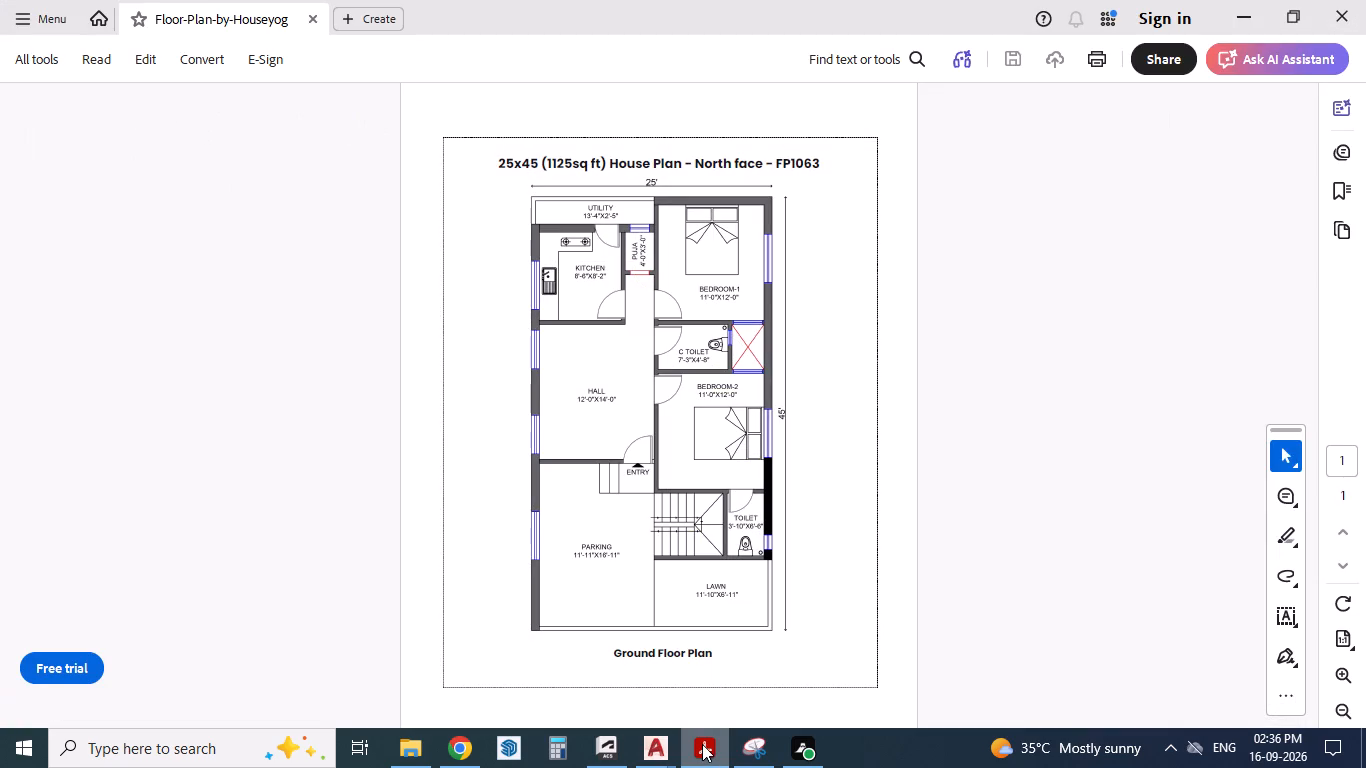
{"action": "left_click", "coordinate": [702, 744]}
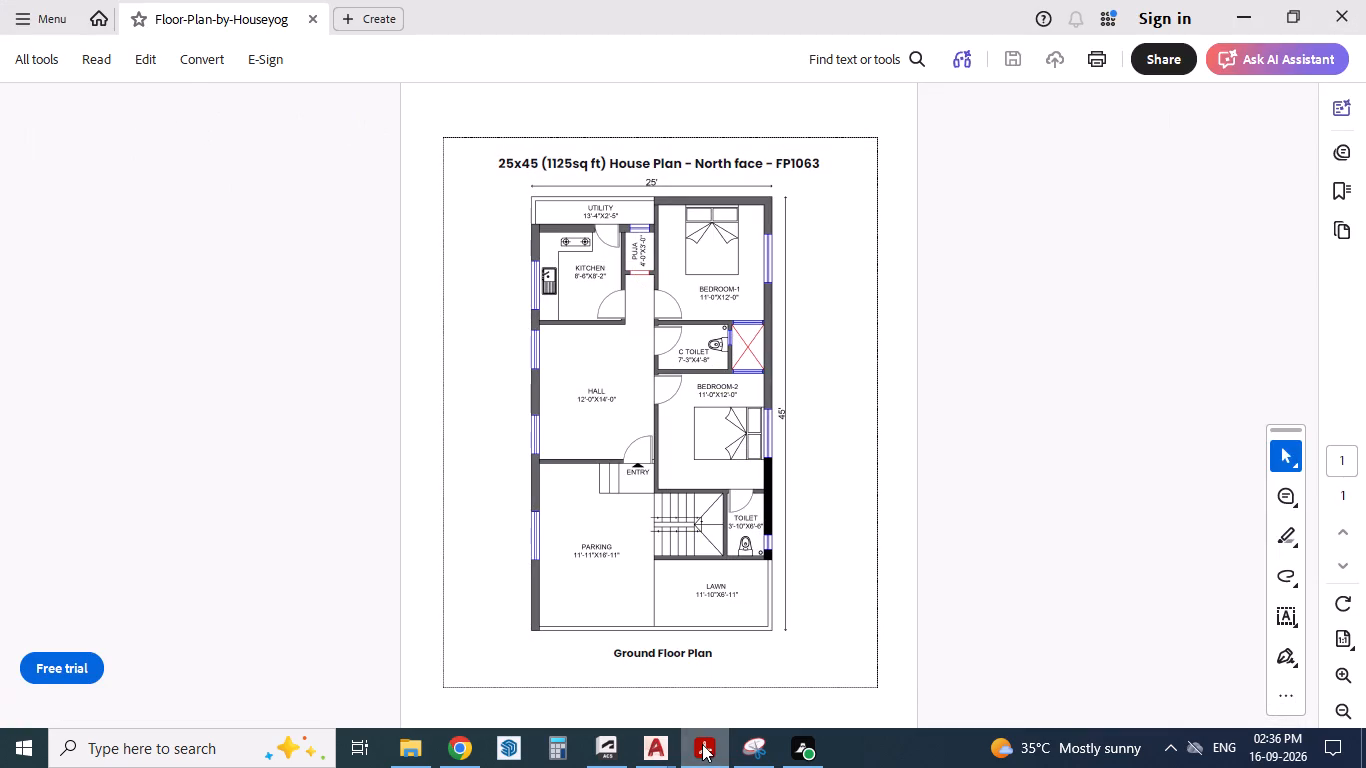
{"action": "left_click", "coordinate": [702, 744]}
{"action": "left_click", "coordinate": [702, 744]}
{"action": "scroll", "coordinate": [813, 493], "scroll_direction": "down", "scroll_amount": 2}
{"action": "scroll", "coordinate": [825, 580], "scroll_direction": "up", "scroll_amount": 1}
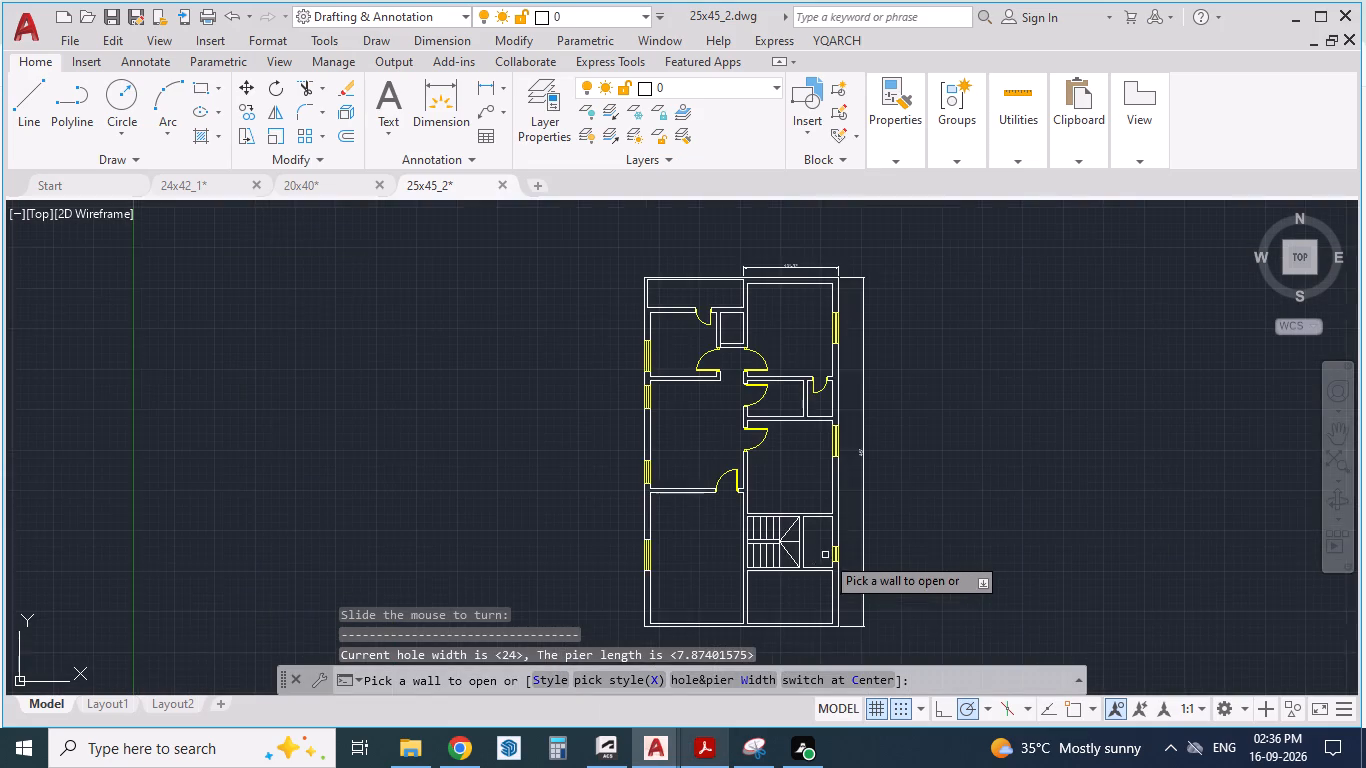
{"action": "scroll", "coordinate": [828, 559], "scroll_direction": "up", "scroll_amount": 2}
{"action": "scroll", "coordinate": [843, 588], "scroll_direction": "down", "scroll_amount": 2}
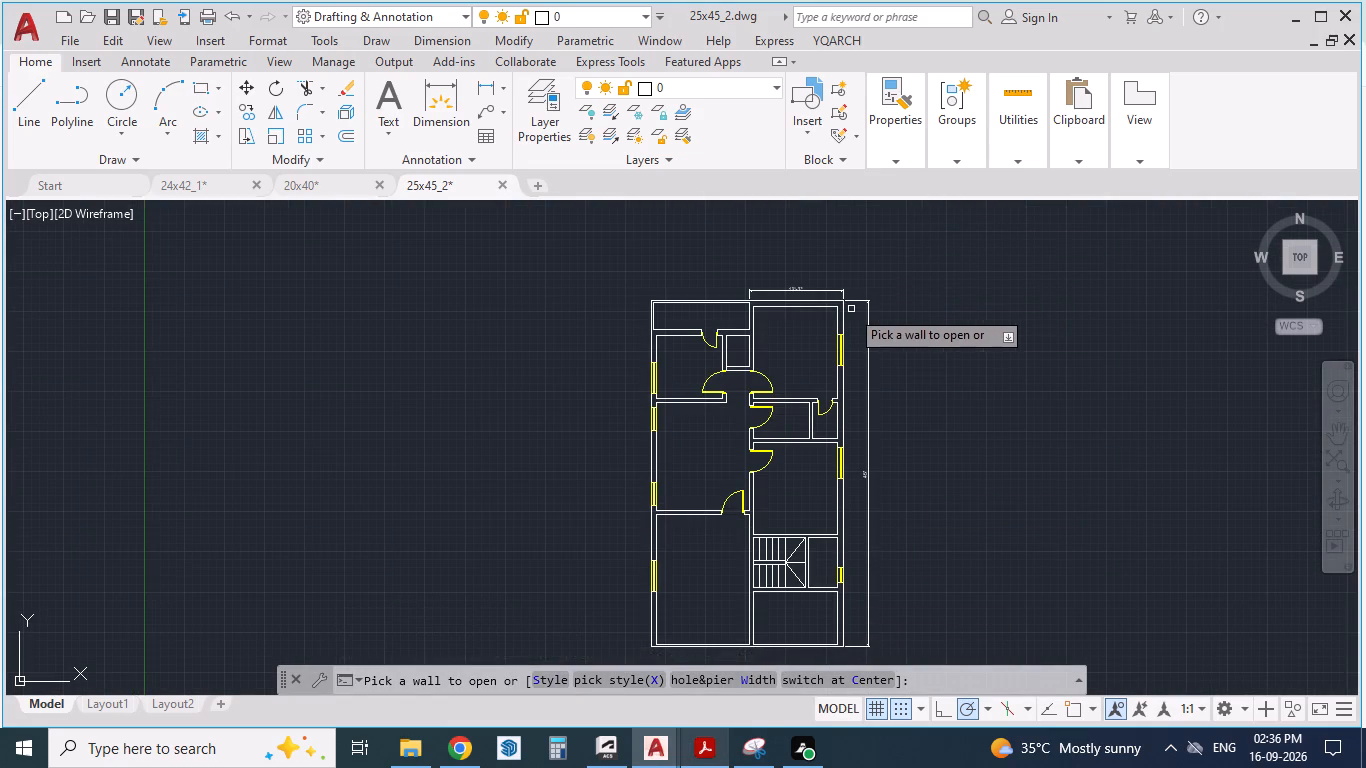
End the door-opening command and save the drawing.
{"action": "key", "text": "Escape"}
{"action": "key", "text": "Escape"}
{"action": "key", "text": "ctrl+s"}
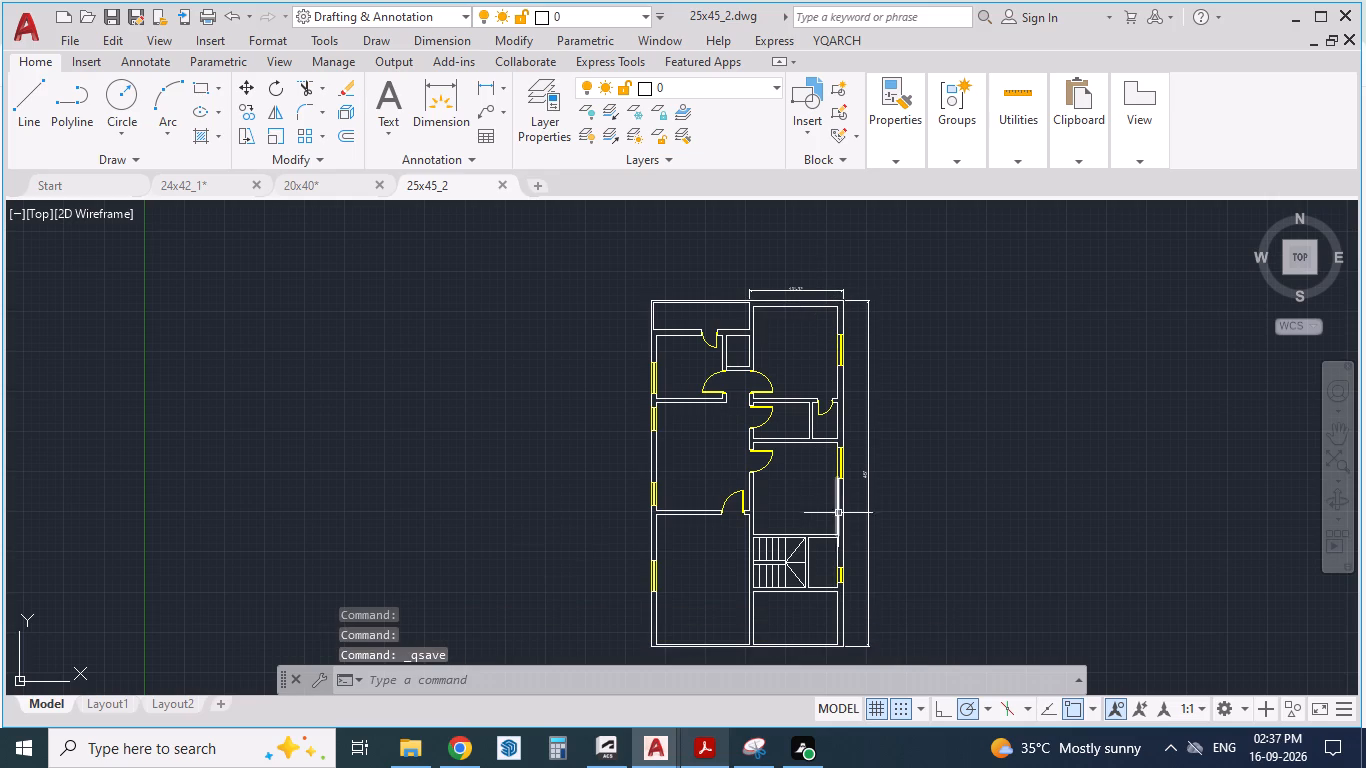
Extend the Utility-side wall line across the Kitchen–Utility door opening and the passage-side wall line across the Kitchen door opening.
{"action": "scroll", "coordinate": [264, 497], "scroll_direction": "down", "scroll_amount": 1}
{"action": "scroll", "coordinate": [421, 621], "scroll_direction": "up", "scroll_amount": 1}
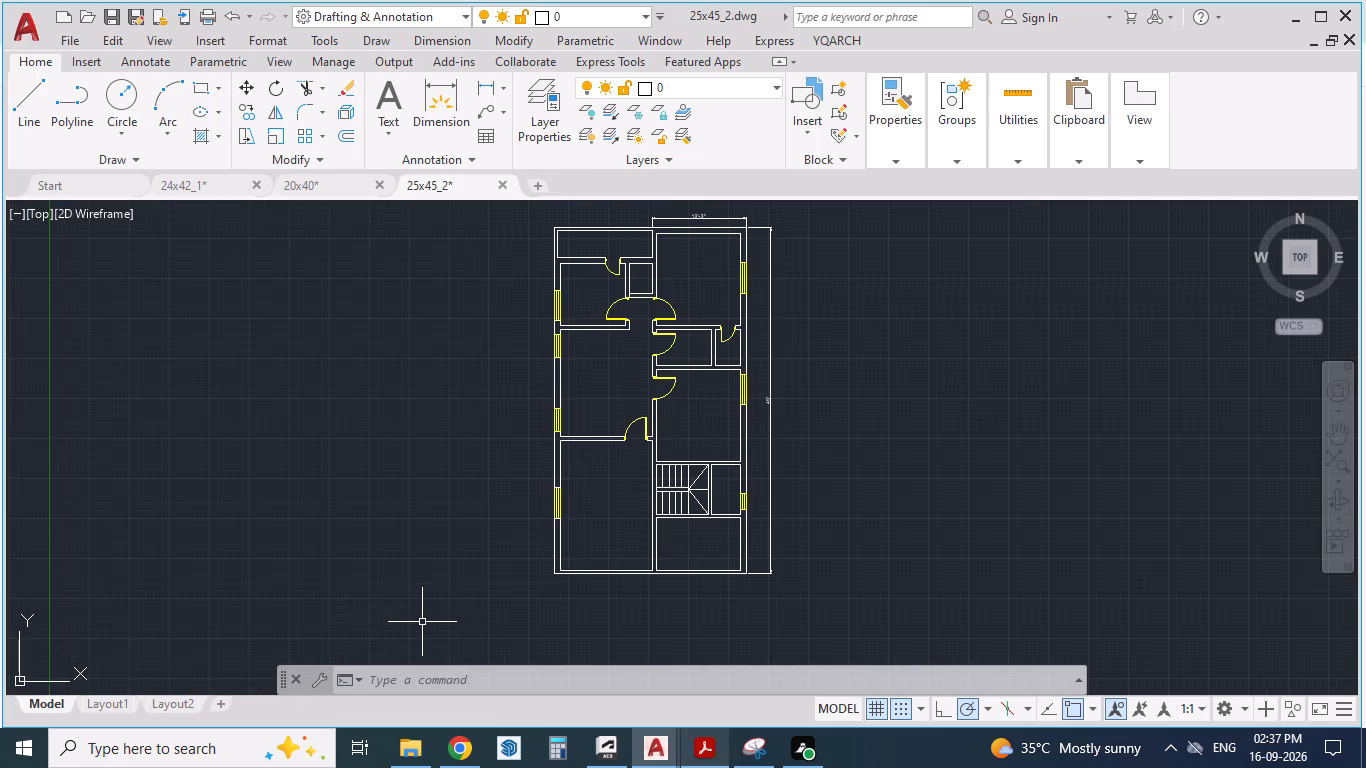
{"action": "left_click", "coordinate": [714, 748]}
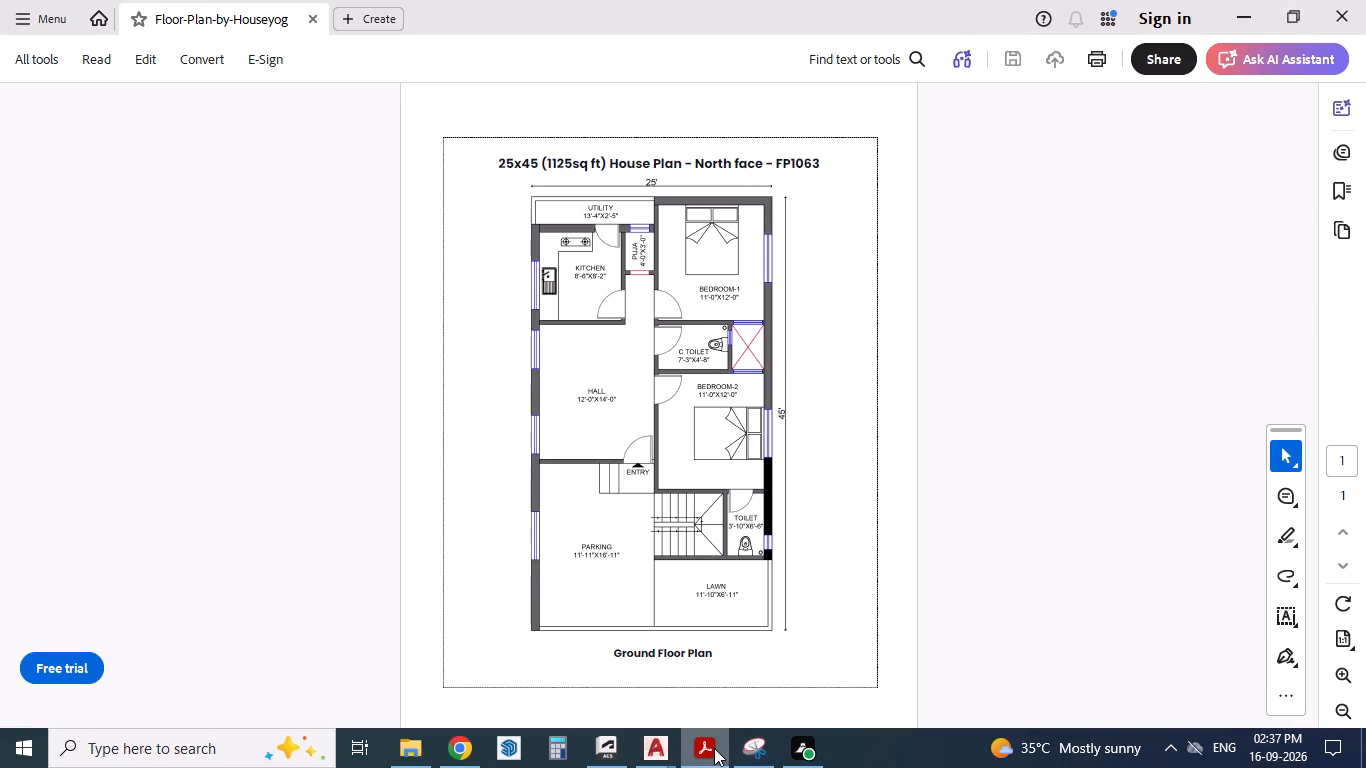
{"action": "left_click", "coordinate": [714, 748]}
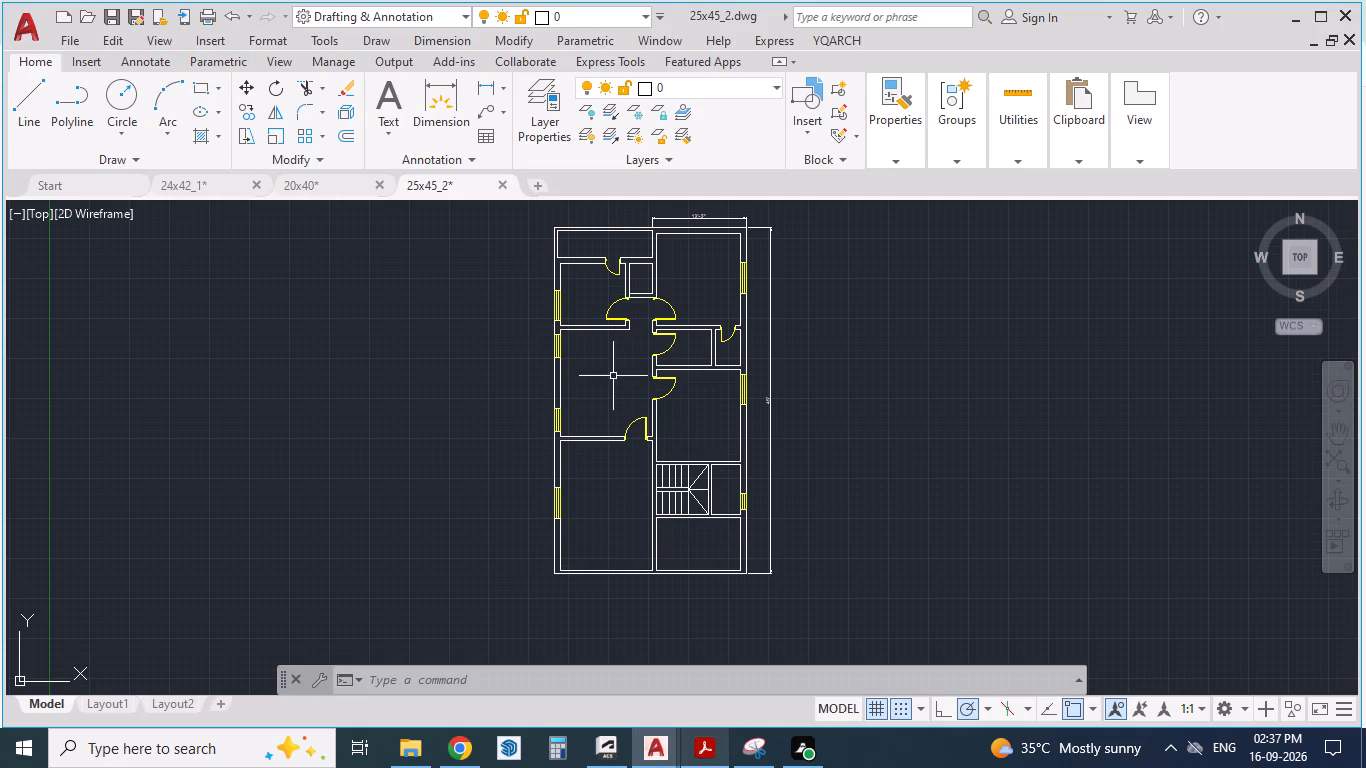
{"action": "scroll", "coordinate": [613, 325], "scroll_direction": "up", "scroll_amount": 3}
{"action": "type", "text": "EX"}
{"action": "key", "text": "Return"}
{"action": "scroll", "coordinate": [610, 429], "scroll_direction": "down", "scroll_amount": 2}
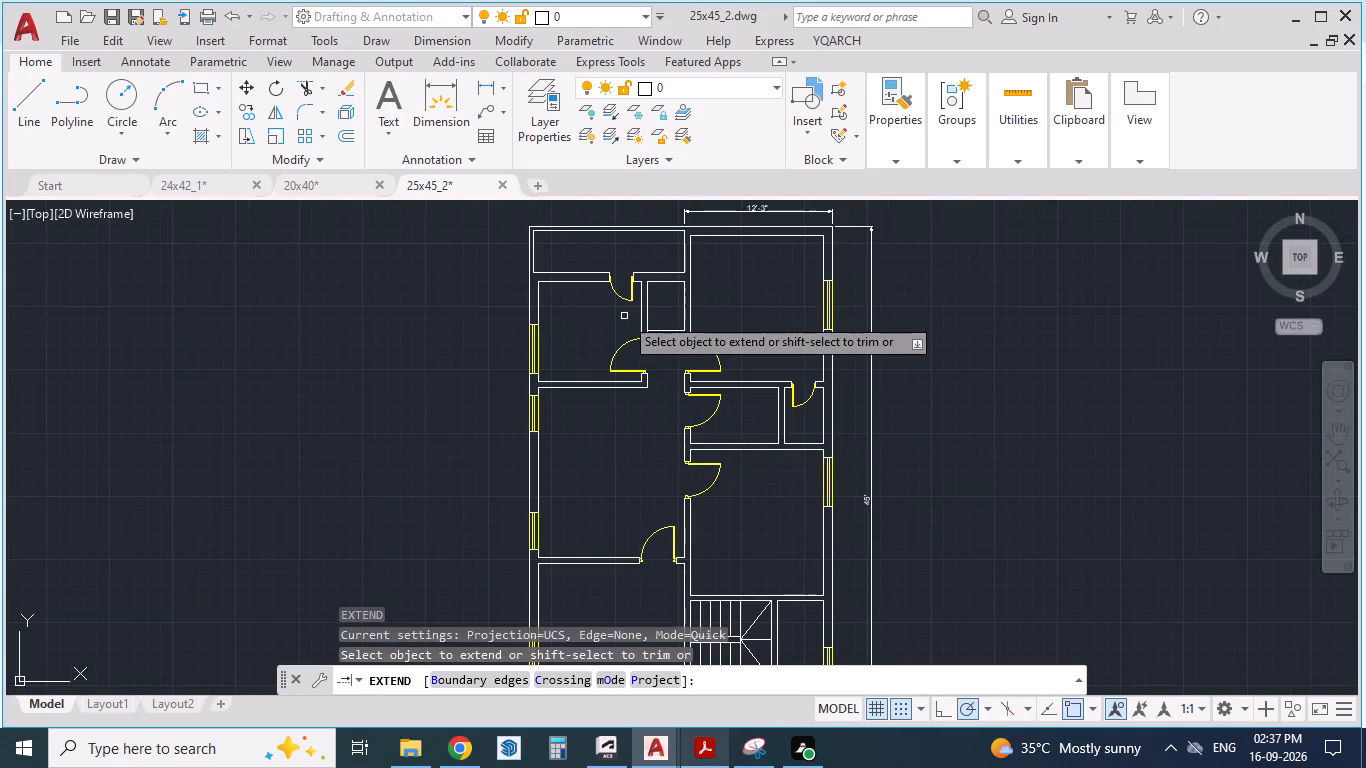
{"action": "scroll", "coordinate": [618, 250], "scroll_direction": "up", "scroll_amount": 2}
{"action": "left_click", "coordinate": [563, 309]}
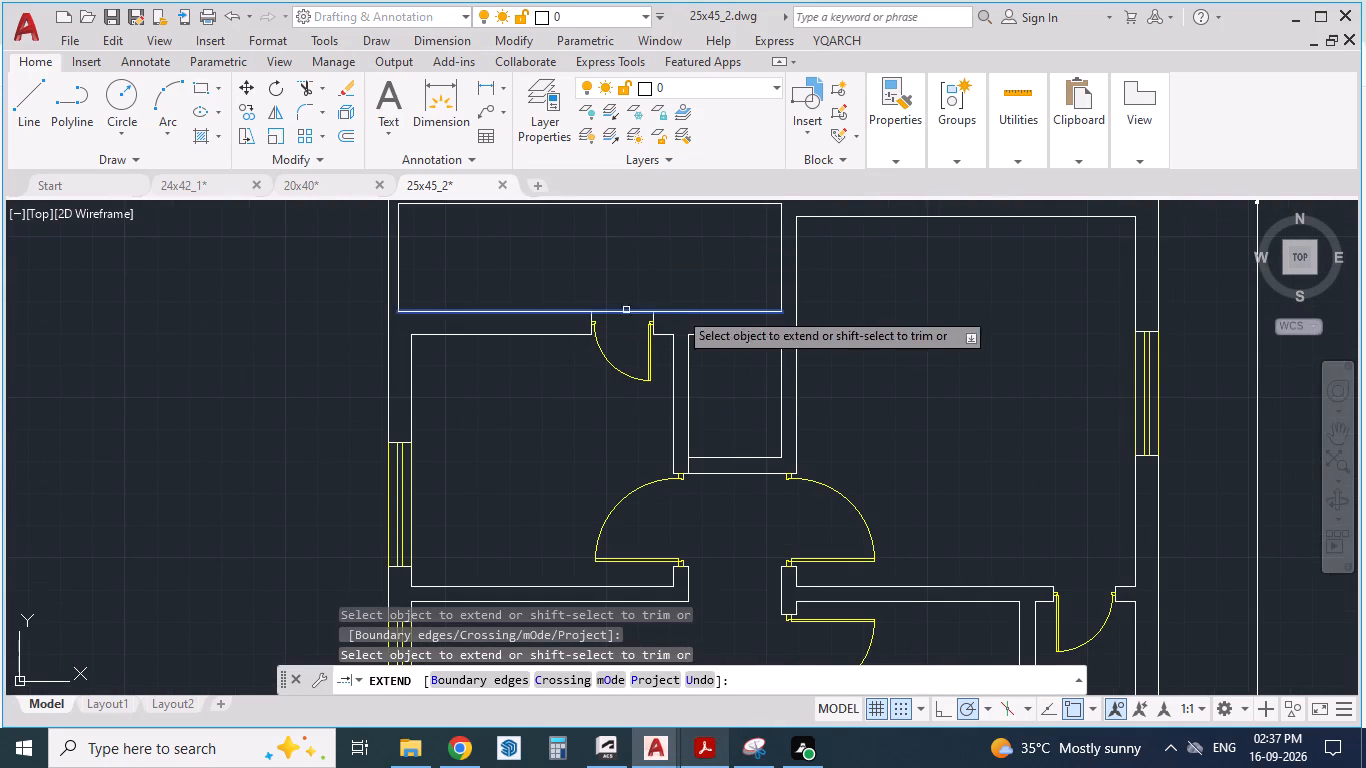
{"action": "scroll", "coordinate": [749, 294], "scroll_direction": "down", "scroll_amount": 1}
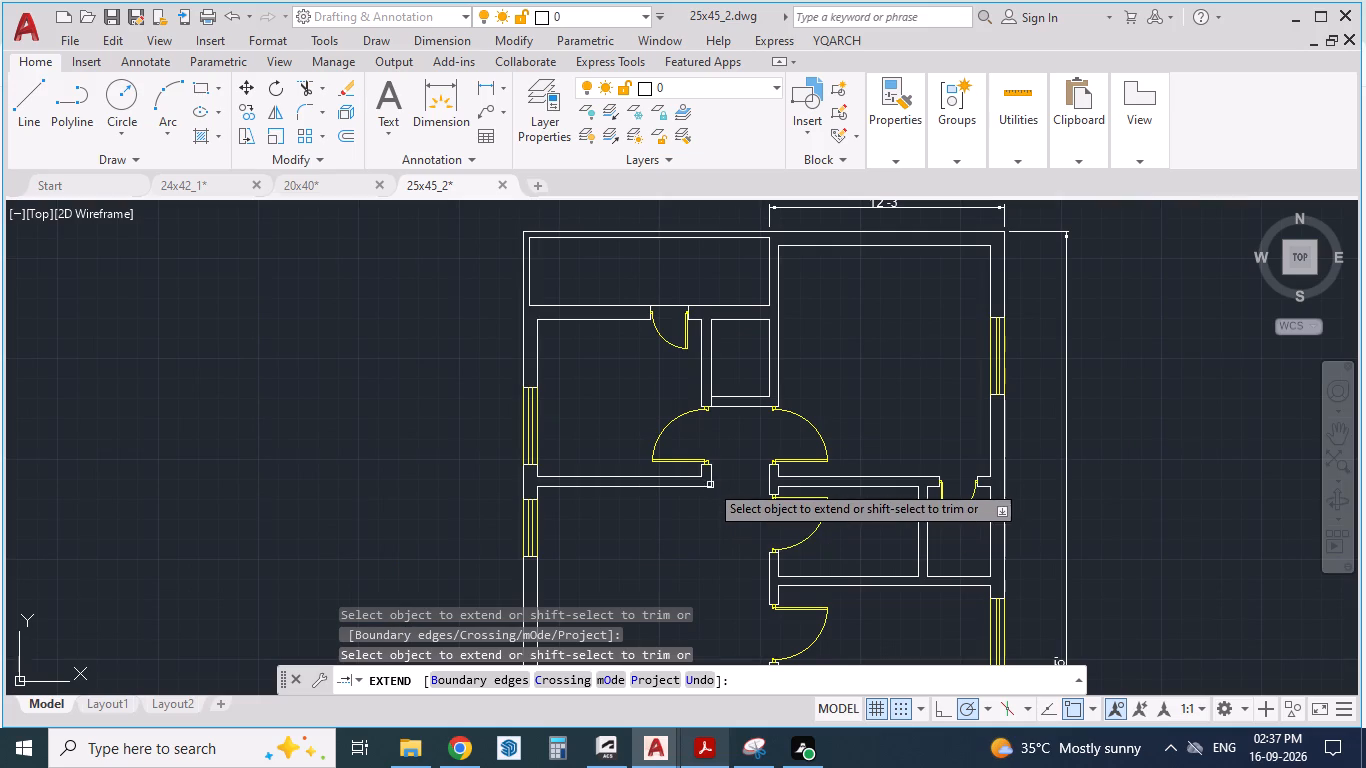
{"action": "left_click", "coordinate": [711, 474]}
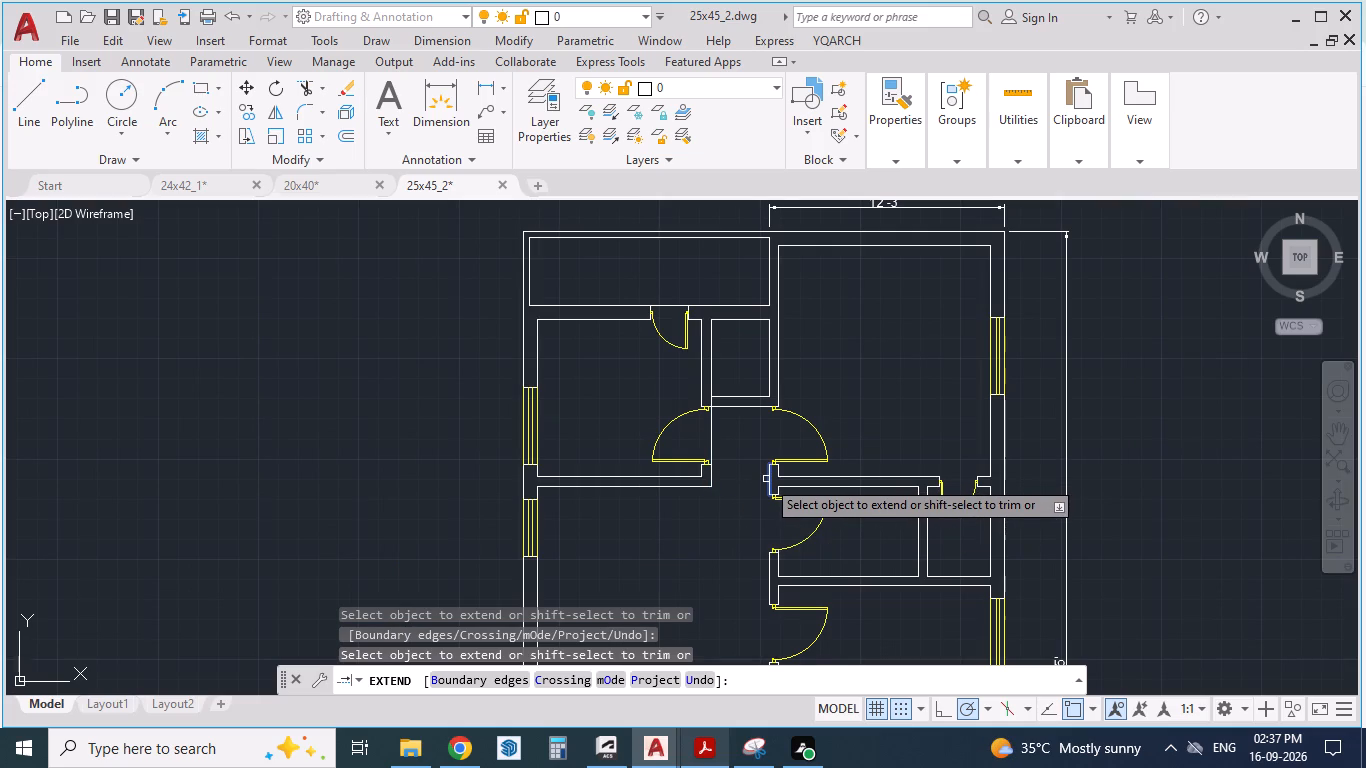
Extend the passage-side wall line across the Bedroom-1 door opening and across the C Toilet door opening.
{"action": "scroll", "coordinate": [767, 449], "scroll_direction": "up", "scroll_amount": 1}
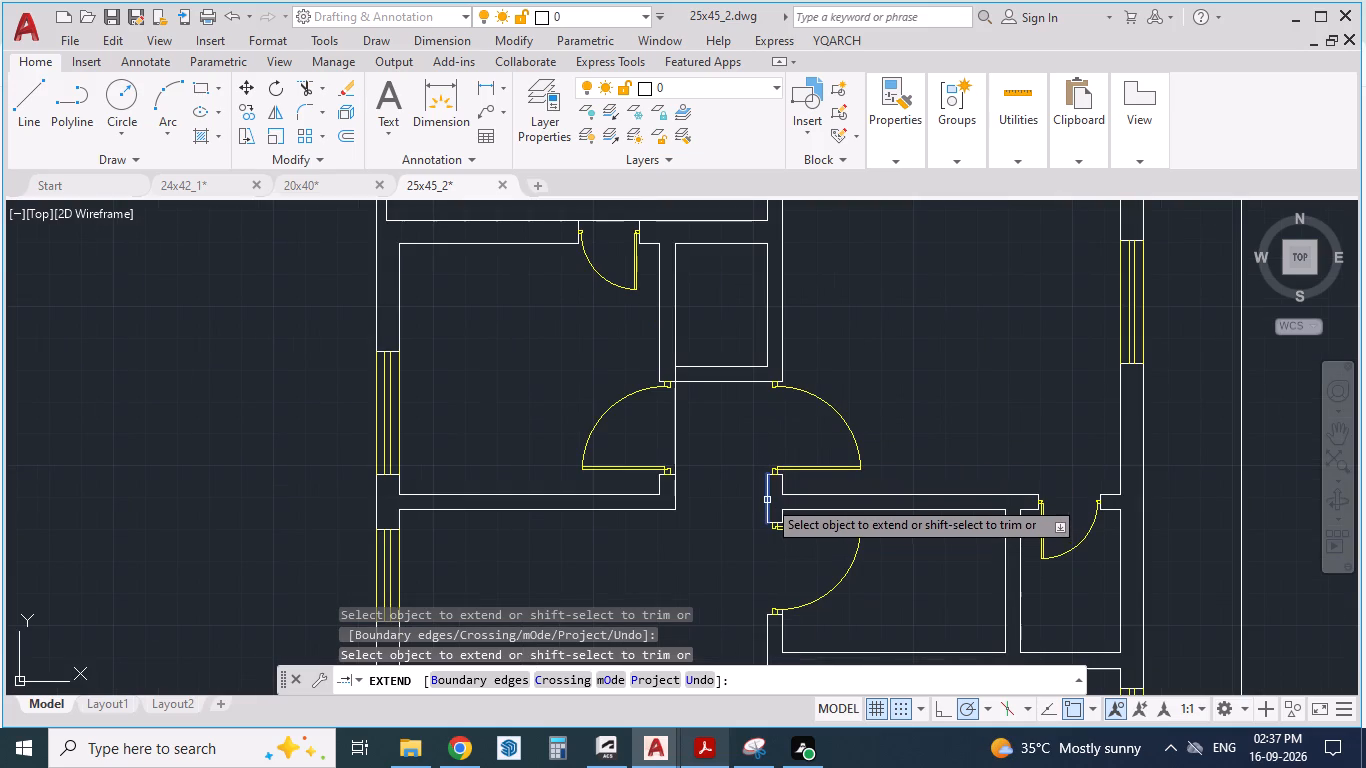
{"action": "left_click", "coordinate": [769, 341]}
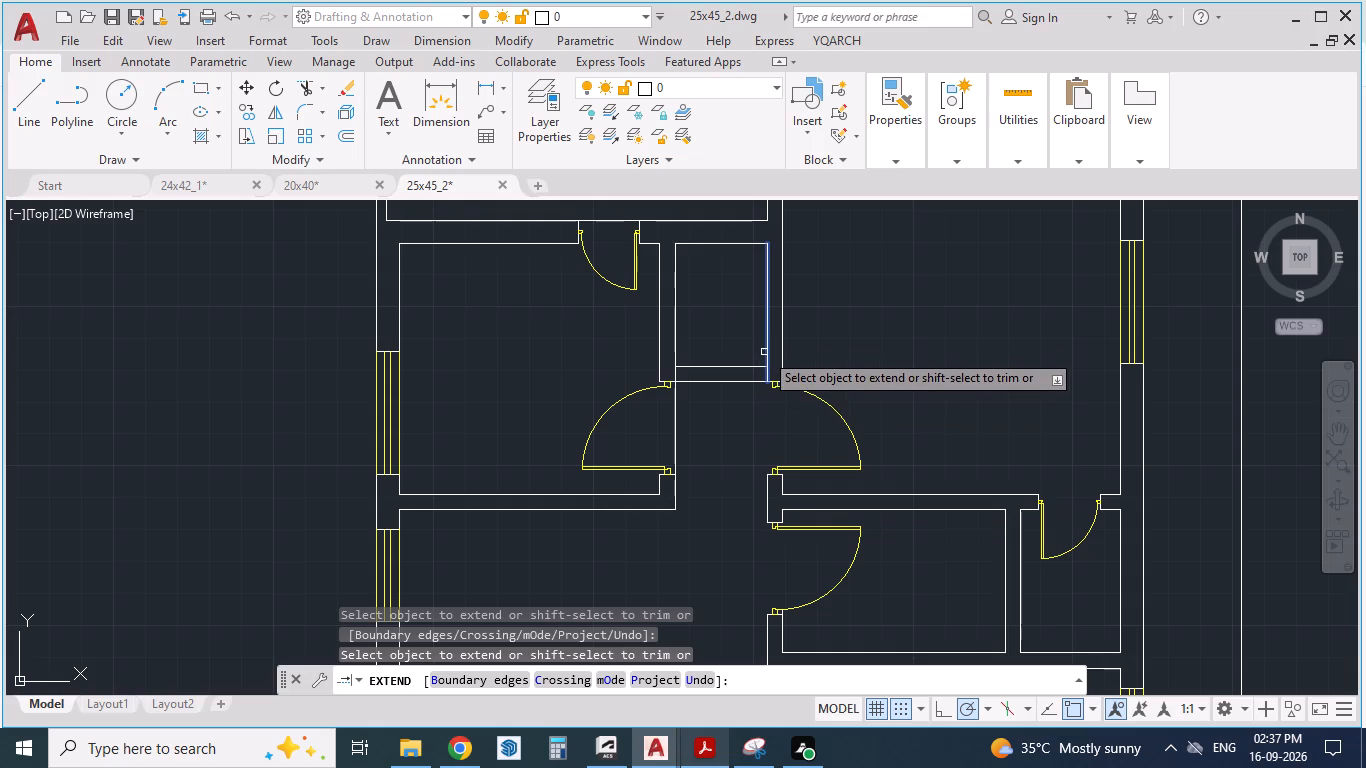
{"action": "scroll", "coordinate": [768, 372], "scroll_direction": "up", "scroll_amount": 2}
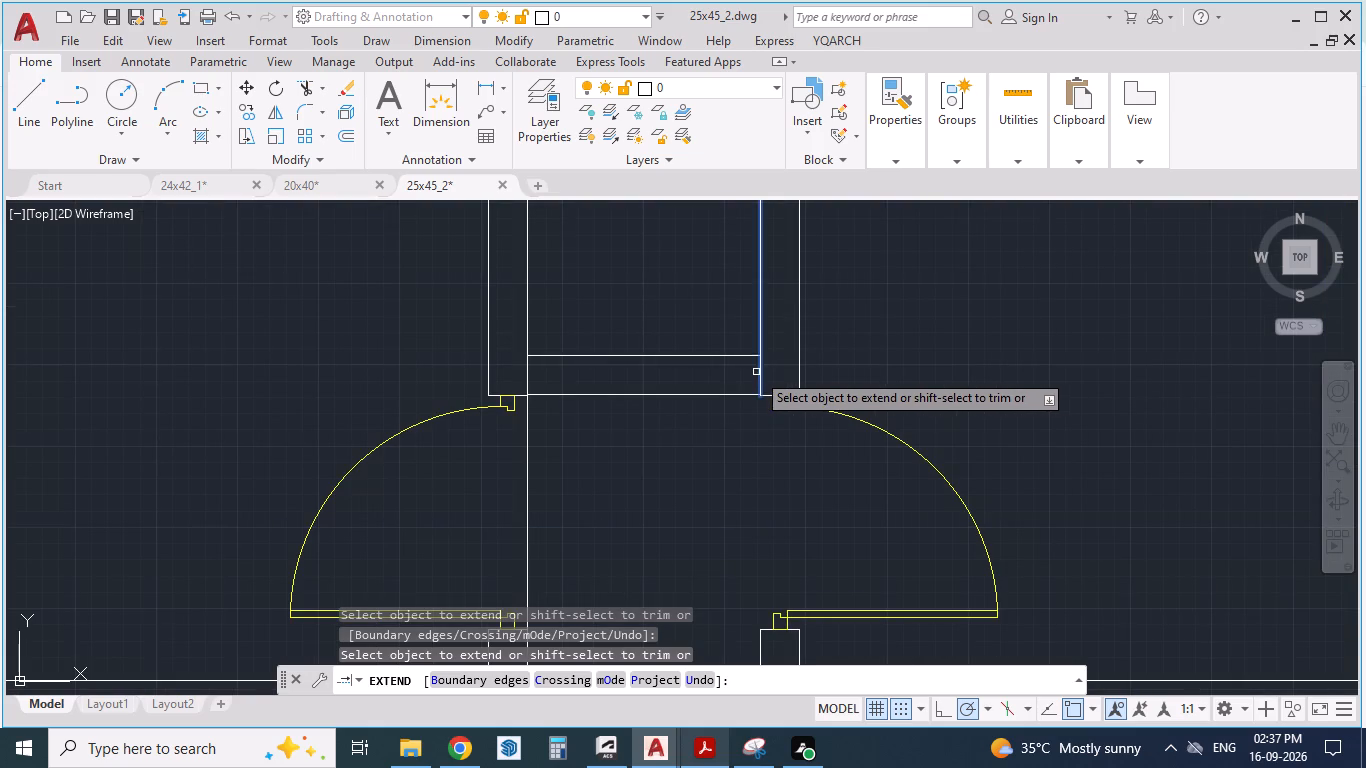
{"action": "left_click", "coordinate": [756, 373]}
{"action": "left_click", "coordinate": [763, 382]}
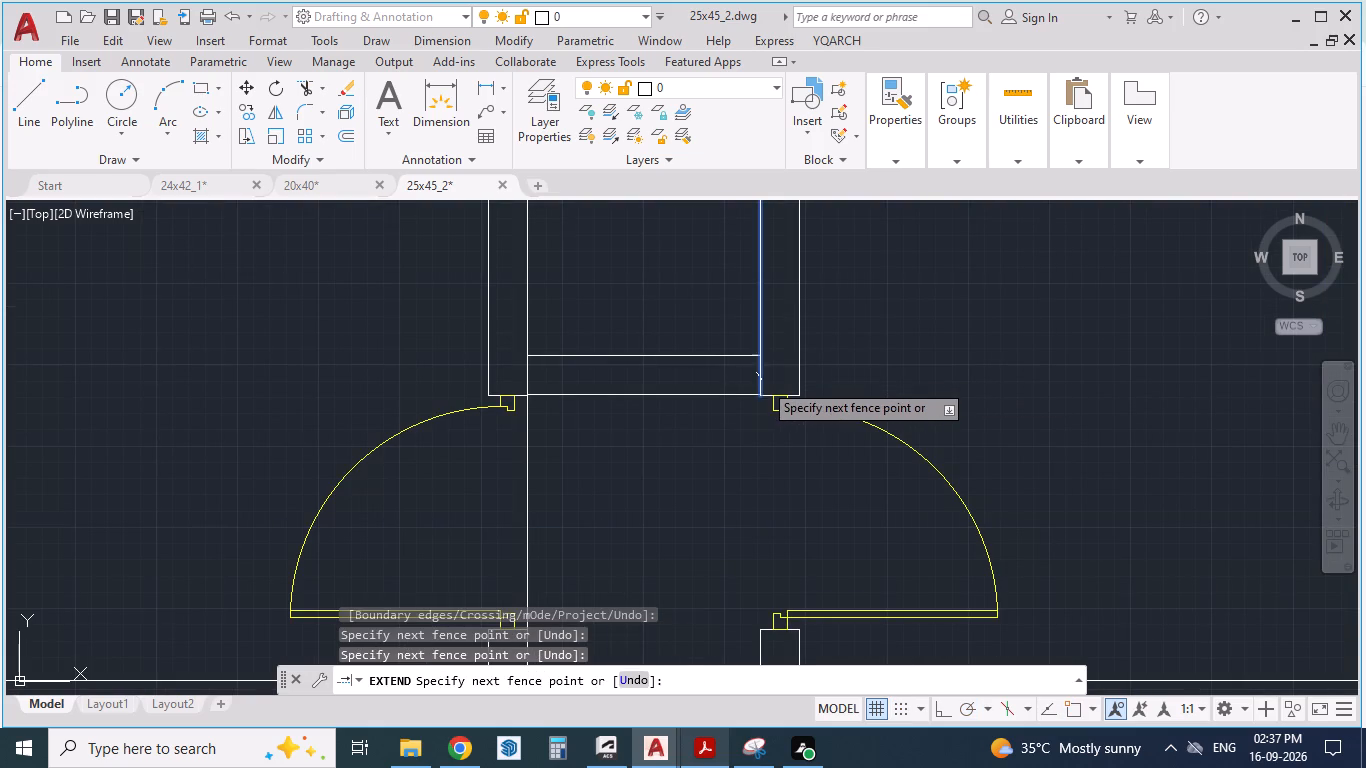
{"action": "left_click", "coordinate": [760, 378]}
{"action": "scroll", "coordinate": [738, 387], "scroll_direction": "down", "scroll_amount": 3}
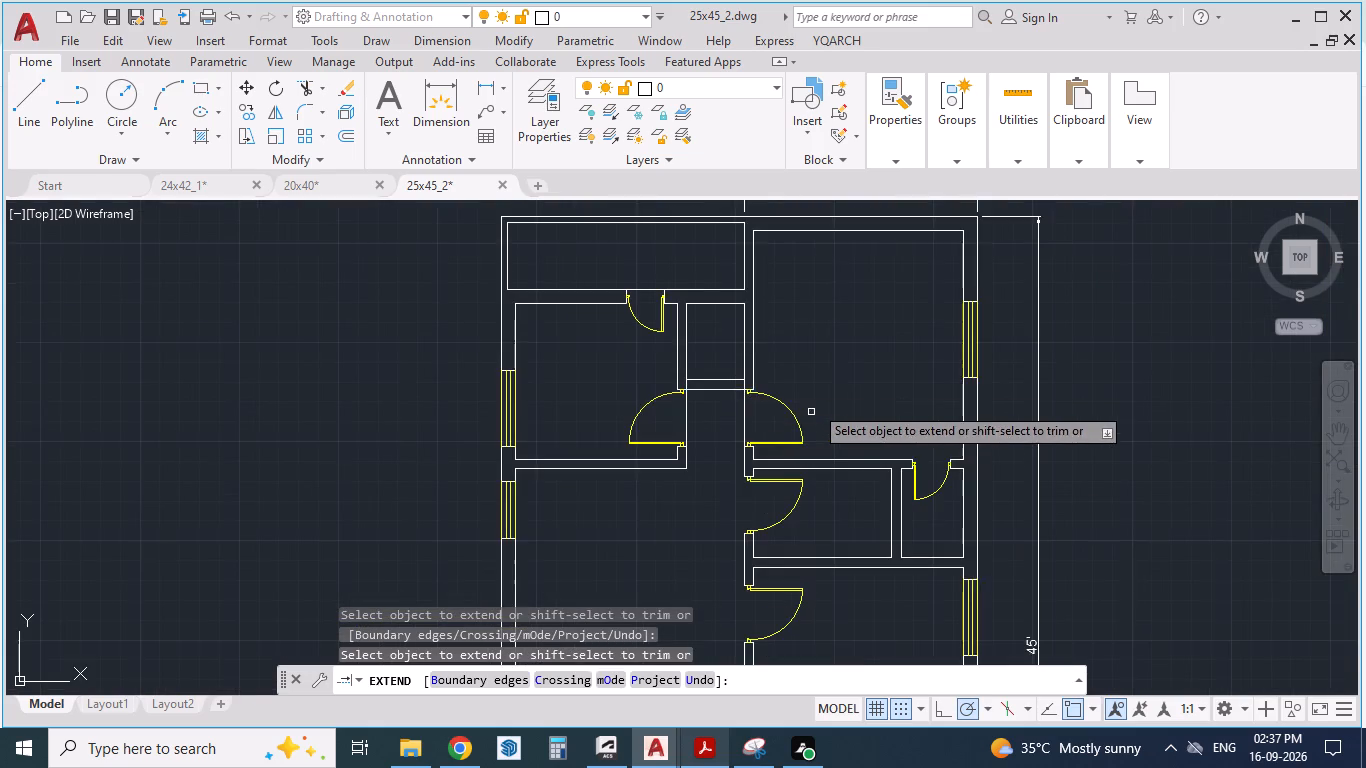
{"action": "scroll", "coordinate": [817, 401], "scroll_direction": "down", "scroll_amount": 1}
{"action": "scroll", "coordinate": [780, 489], "scroll_direction": "up", "scroll_amount": 3}
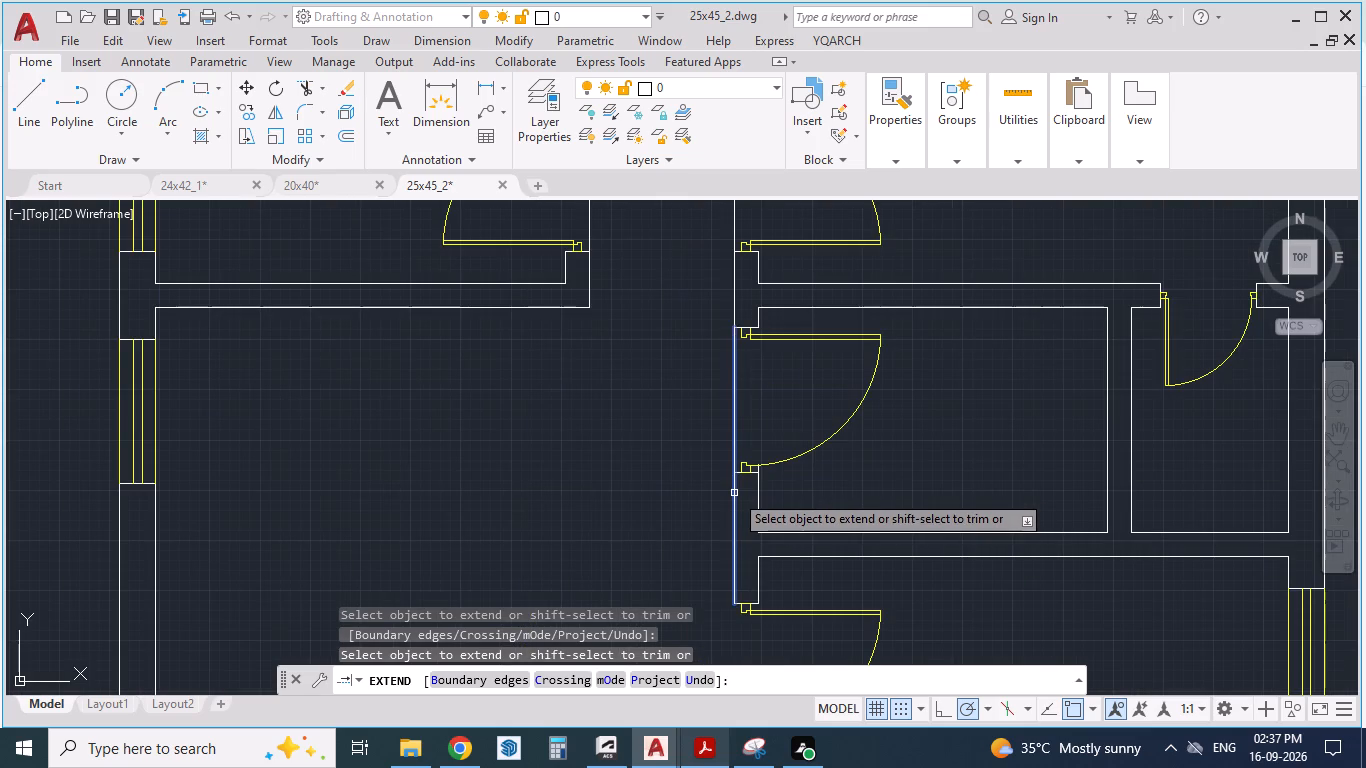
{"action": "left_click", "coordinate": [732, 494]}
Extend the Bedroom-1 wall line across the shaft door opening and the Hall-side wall line across the Bedroom-2 door opening.
{"action": "scroll", "coordinate": [745, 433], "scroll_direction": "down", "scroll_amount": 2}
{"action": "scroll", "coordinate": [905, 391], "scroll_direction": "up", "scroll_amount": 3}
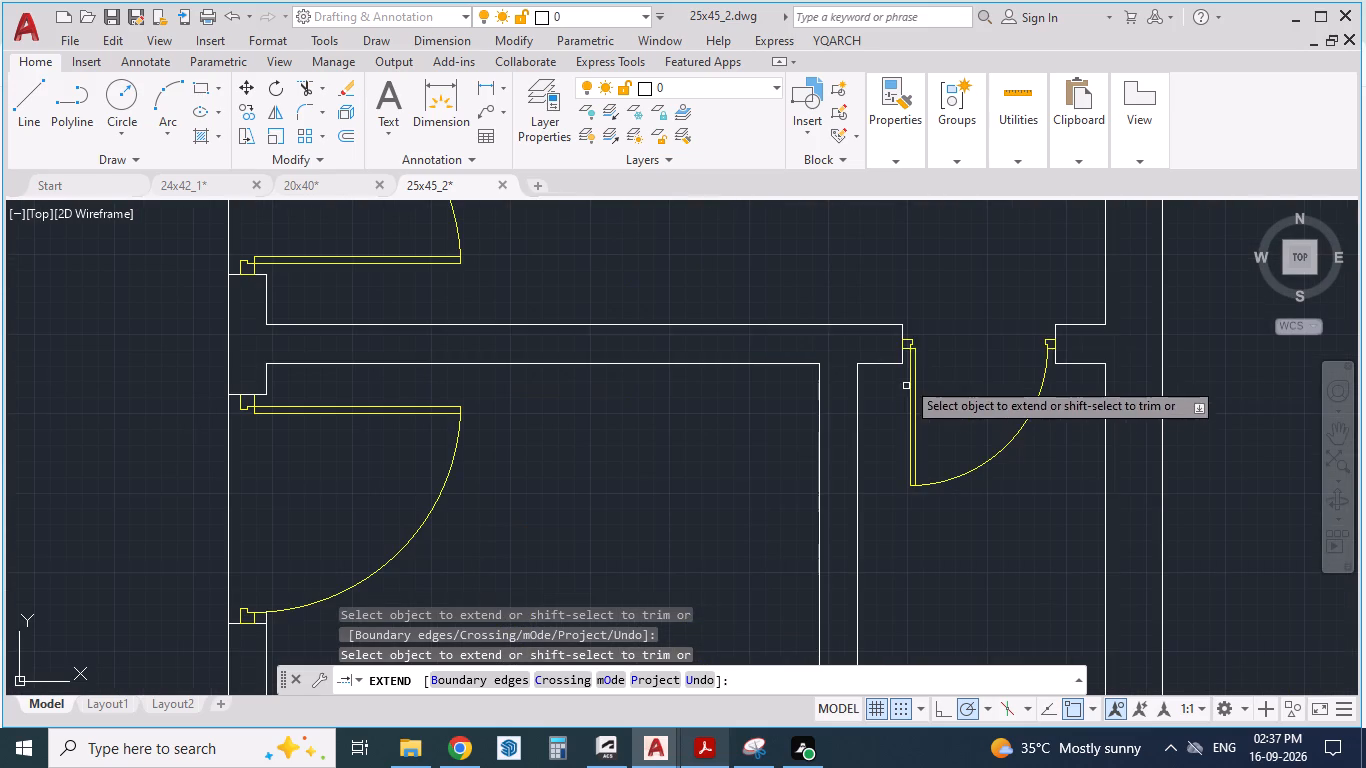
{"action": "left_click", "coordinate": [874, 324]}
{"action": "scroll", "coordinate": [860, 380], "scroll_direction": "down", "scroll_amount": 3}
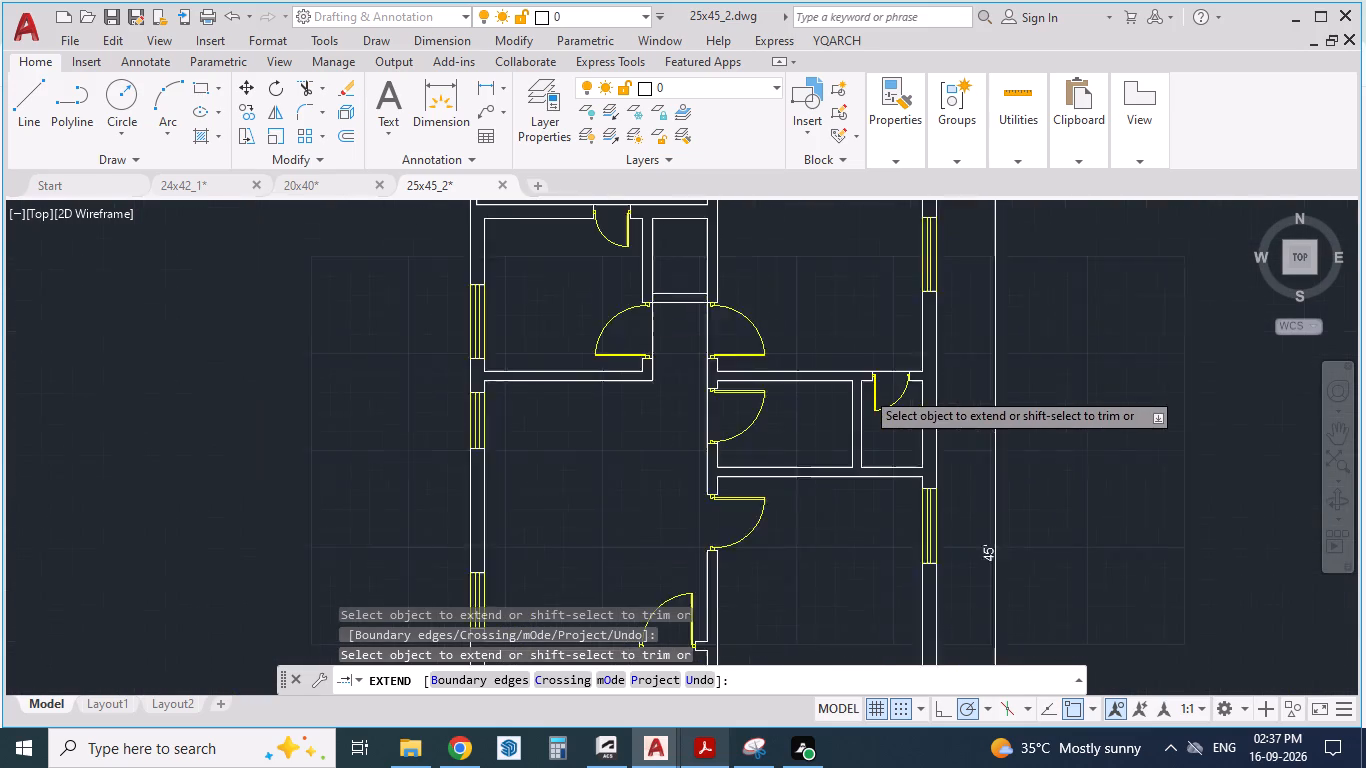
{"action": "scroll", "coordinate": [865, 390], "scroll_direction": "down", "scroll_amount": 1}
{"action": "scroll", "coordinate": [792, 499], "scroll_direction": "up", "scroll_amount": 3}
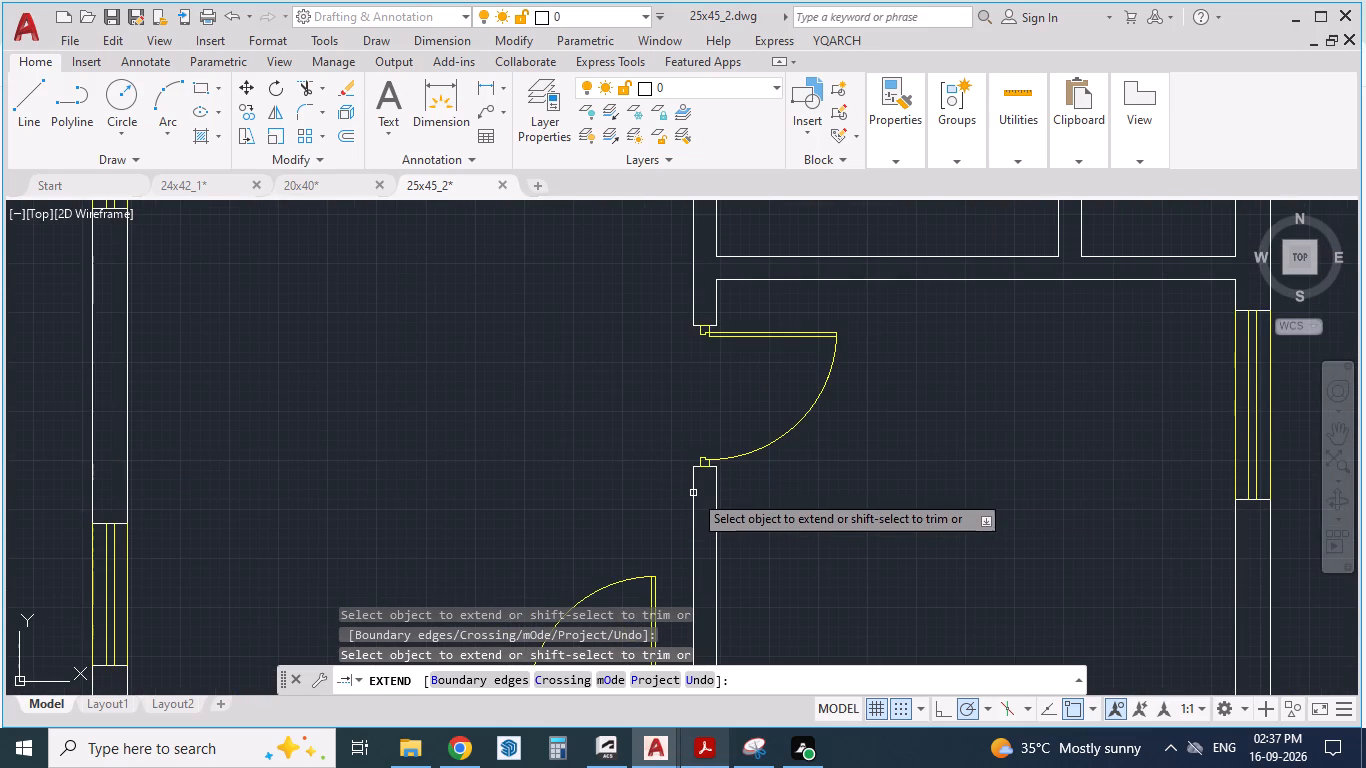
{"action": "left_click", "coordinate": [693, 493]}
Extend the Parking-side line of the Hall–Parking wall across the entry door opening.
{"action": "scroll", "coordinate": [731, 435], "scroll_direction": "down", "scroll_amount": 2}
{"action": "scroll", "coordinate": [695, 586], "scroll_direction": "up", "scroll_amount": 2}
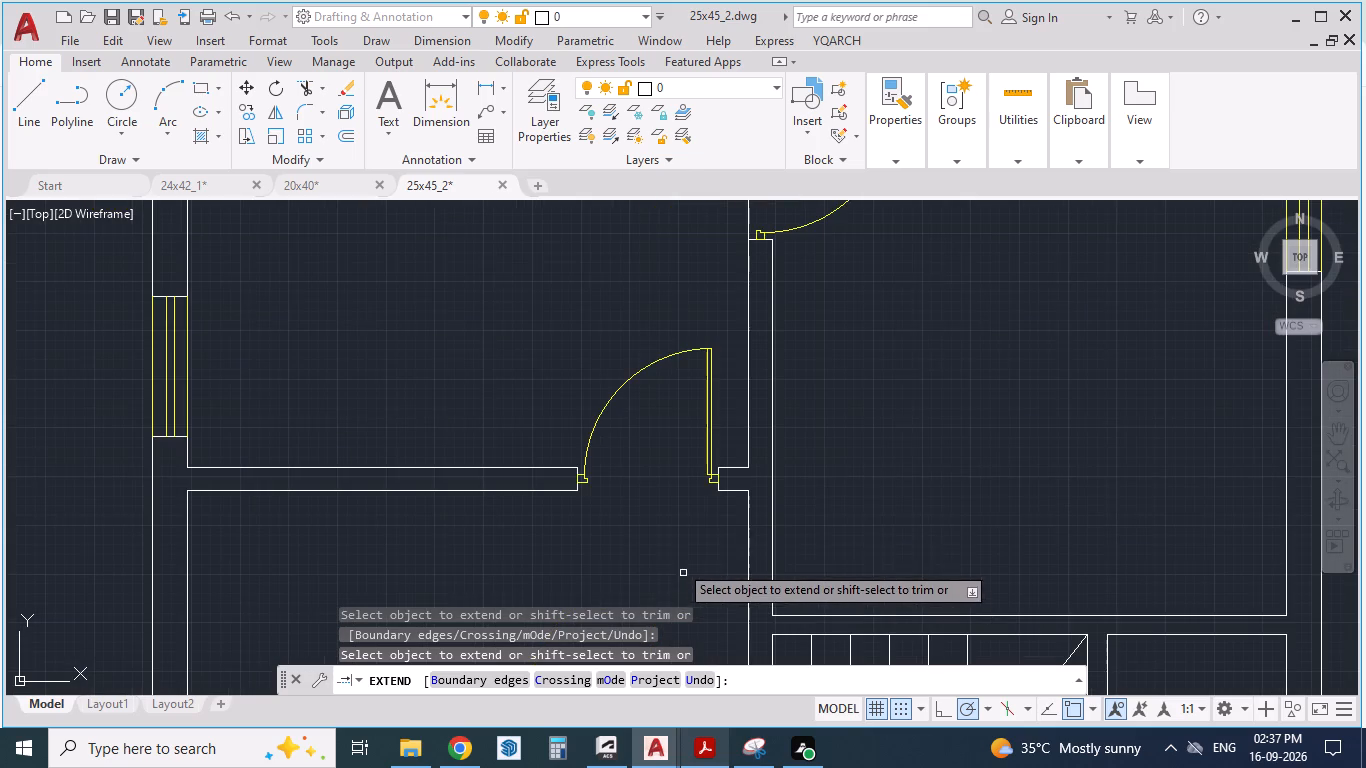
{"action": "left_click", "coordinate": [559, 491]}
{"action": "scroll", "coordinate": [709, 460], "scroll_direction": "down", "scroll_amount": 3}
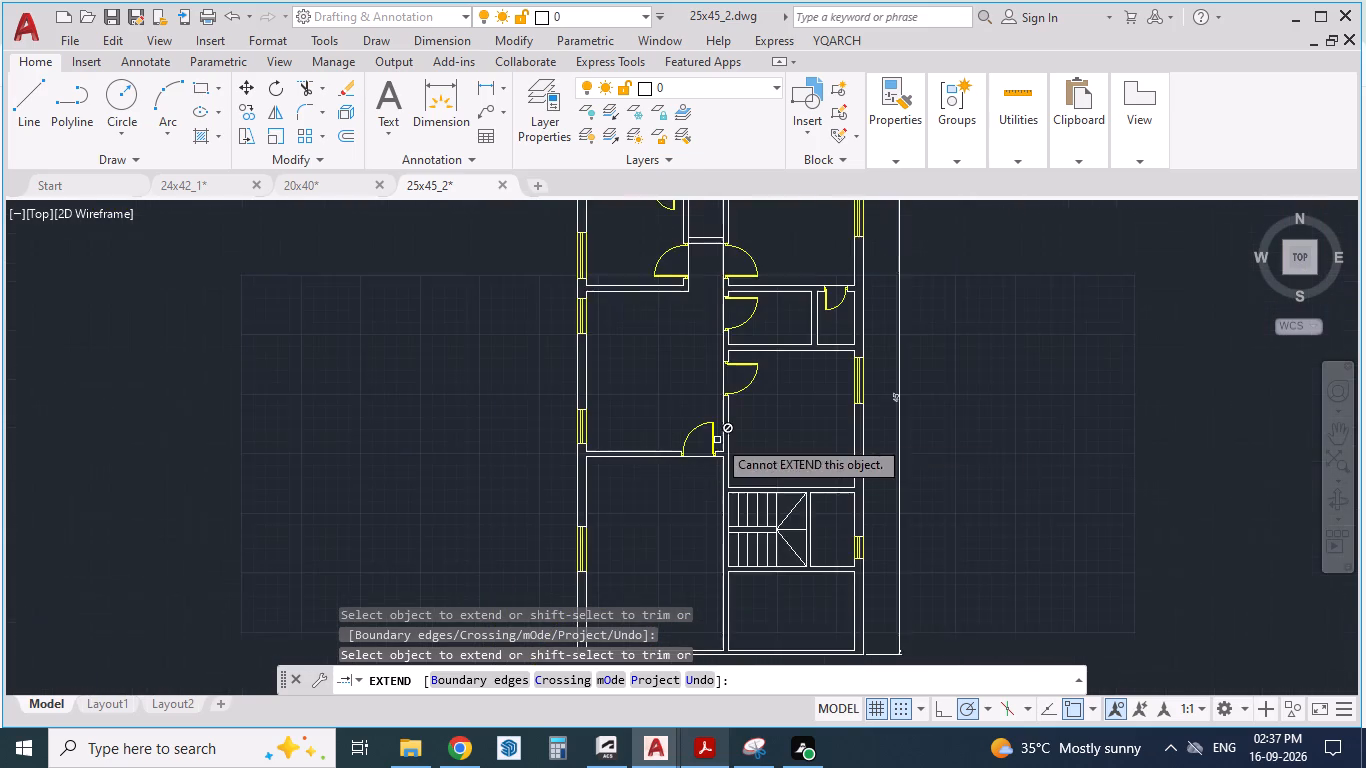
{"action": "scroll", "coordinate": [733, 432], "scroll_direction": "down", "scroll_amount": 2}
{"action": "scroll", "coordinate": [770, 392], "scroll_direction": "up", "scroll_amount": 1}
{"action": "scroll", "coordinate": [792, 301], "scroll_direction": "up", "scroll_amount": 2}
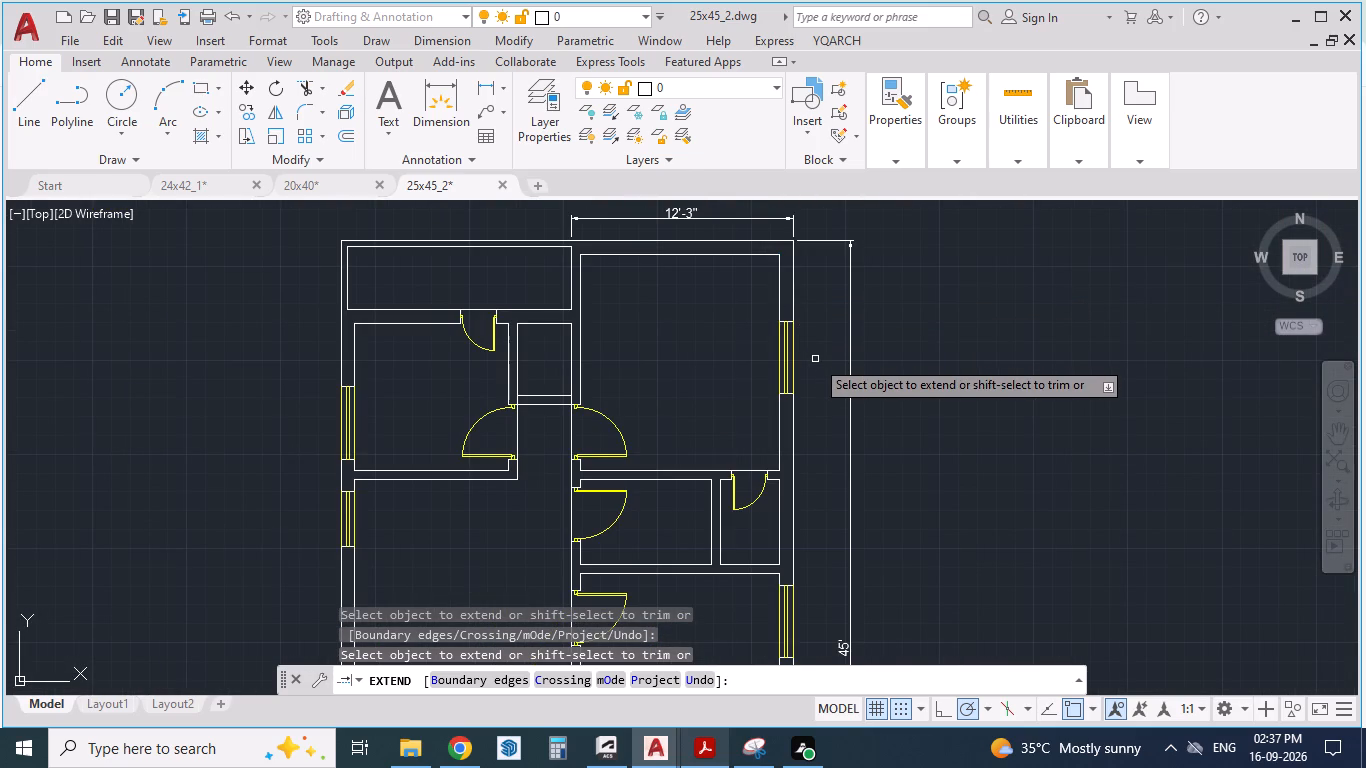
{"action": "key", "text": "Escape"}
{"action": "key", "text": "Escape"}
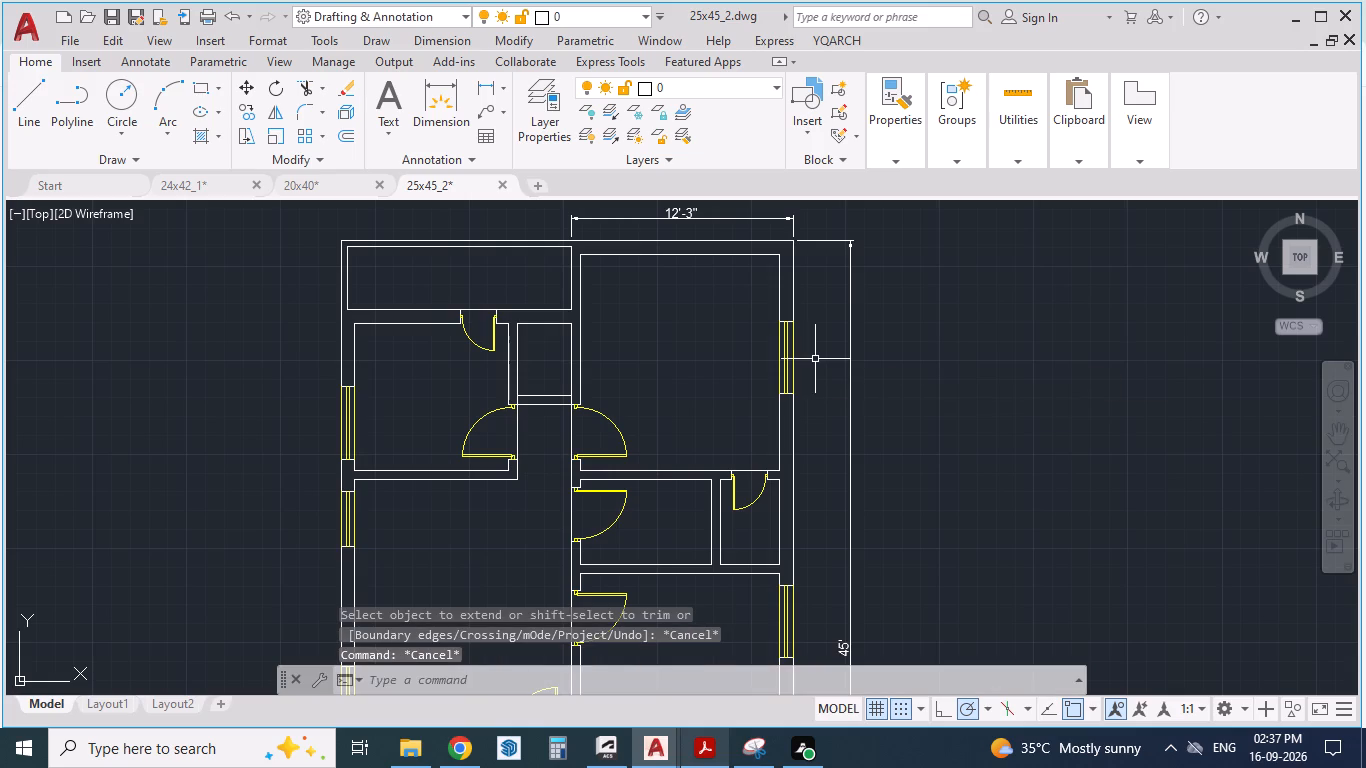
Save the drawing.
{"action": "key", "text": "ctrl+s"}
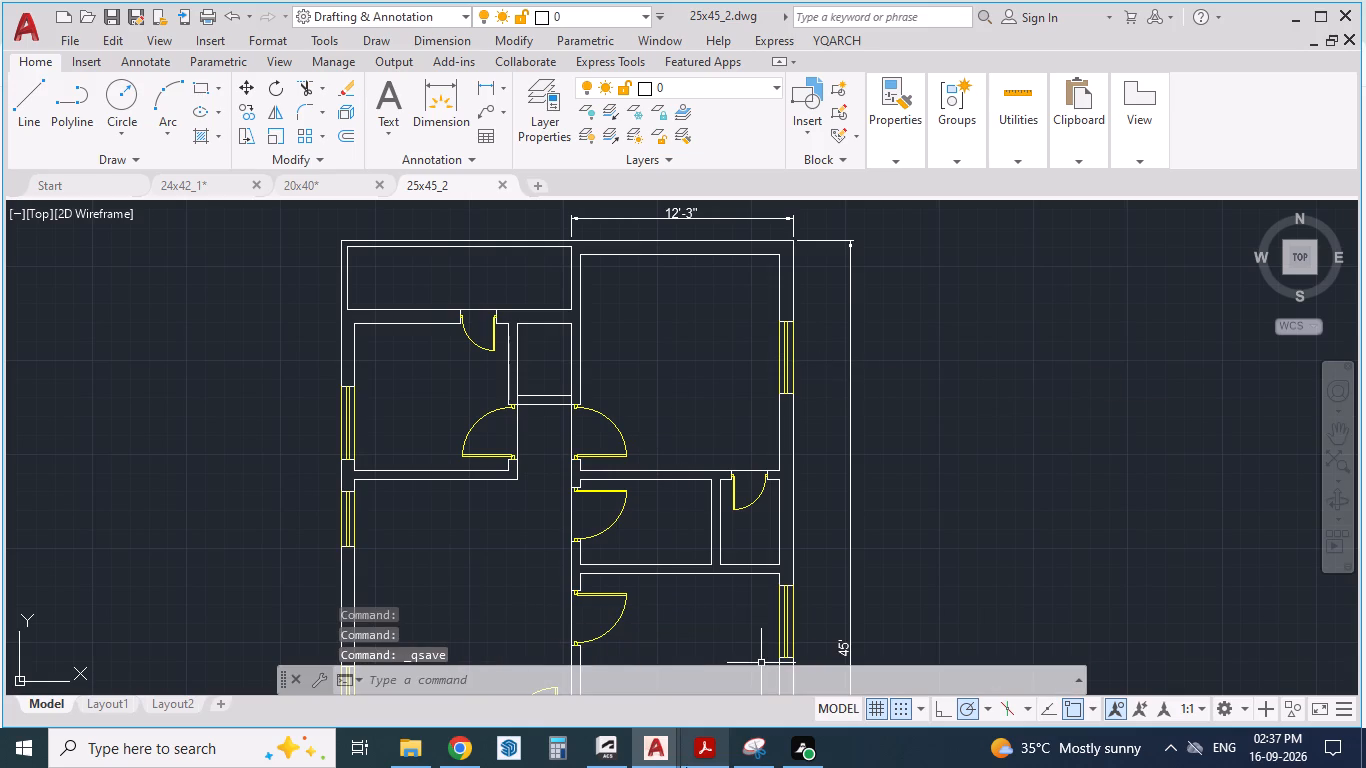
Compare the drawing with the reference floor plan PDF, examining the door openings around the shaft, C Toilet and staircase Toilet.
{"action": "left_click", "coordinate": [706, 747]}
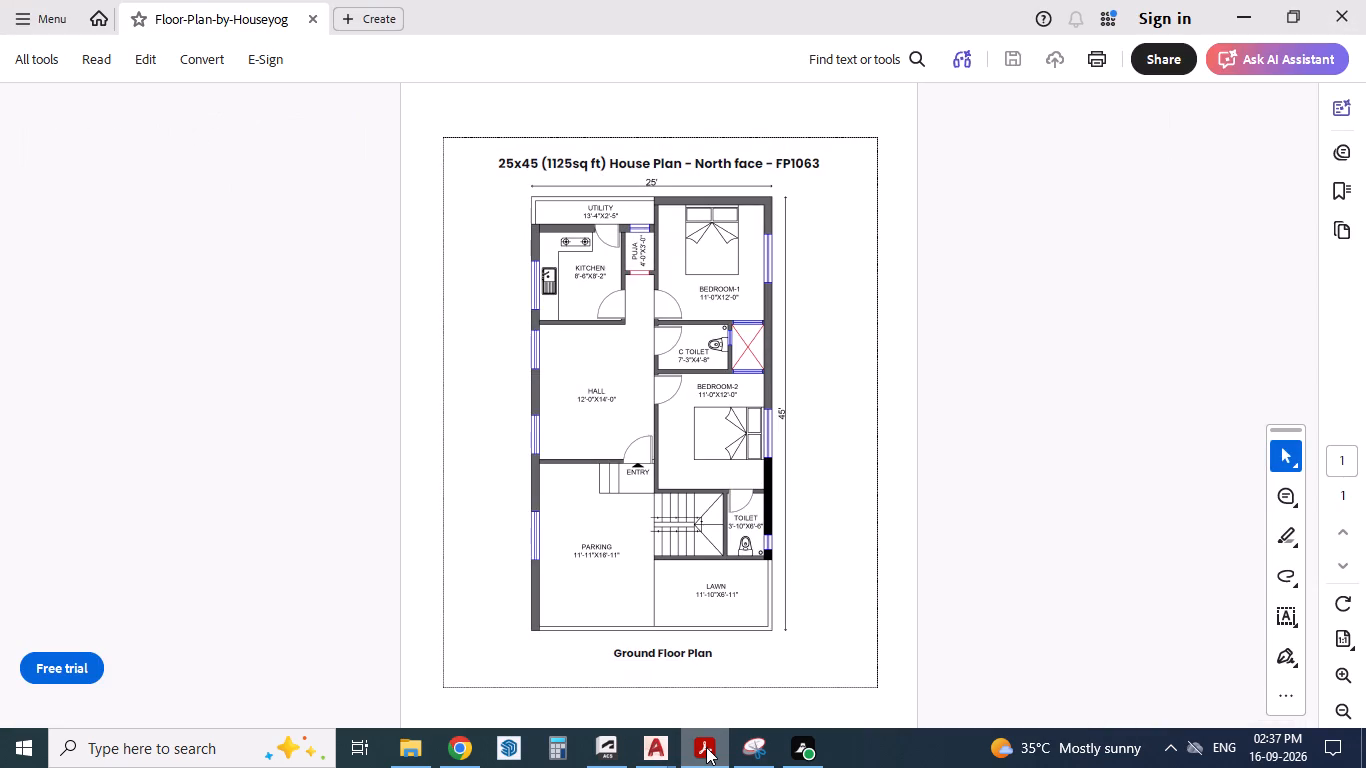
{"action": "left_click", "coordinate": [706, 747]}
{"action": "left_click", "coordinate": [706, 747]}
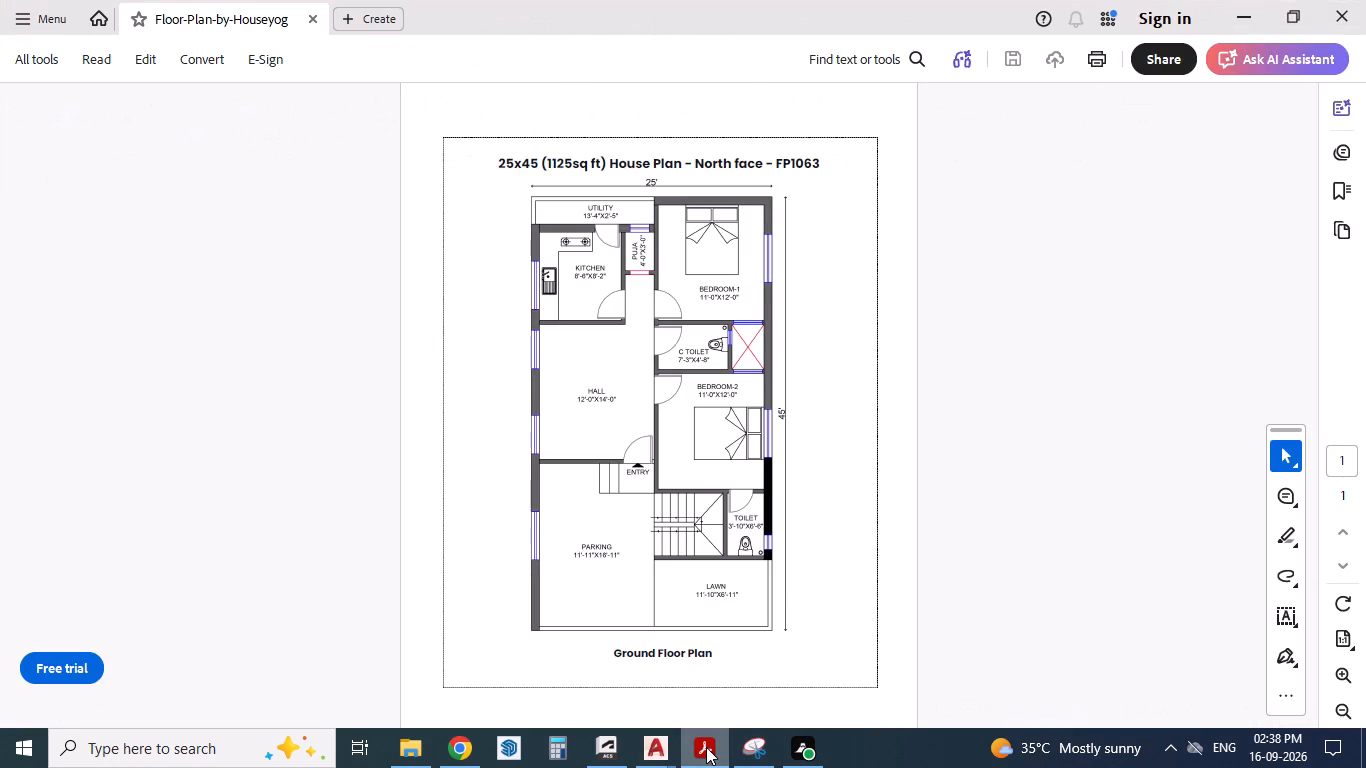
{"action": "left_click", "coordinate": [706, 747]}
{"action": "scroll", "coordinate": [704, 412], "scroll_direction": "down", "scroll_amount": 3}
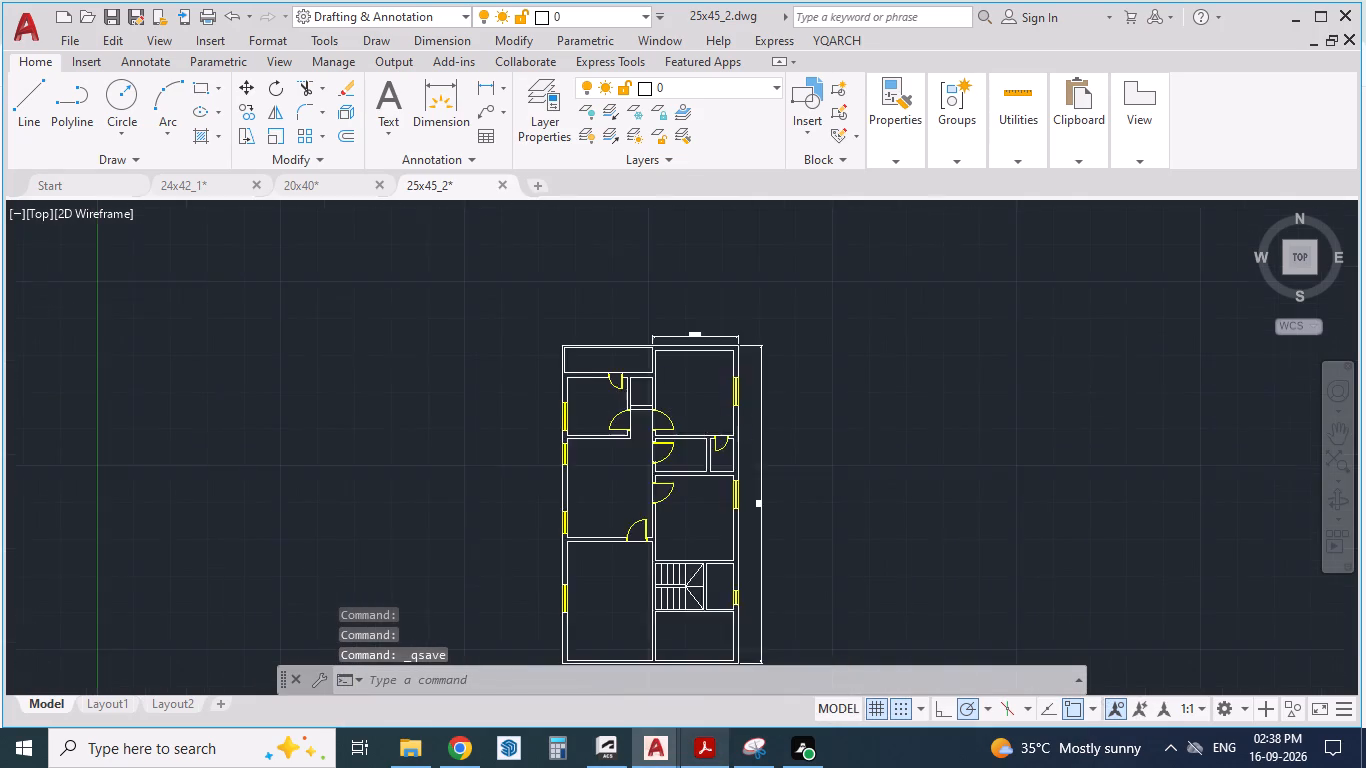
{"action": "scroll", "coordinate": [704, 497], "scroll_direction": "up", "scroll_amount": 3}
{"action": "scroll", "coordinate": [734, 448], "scroll_direction": "down", "scroll_amount": 2}
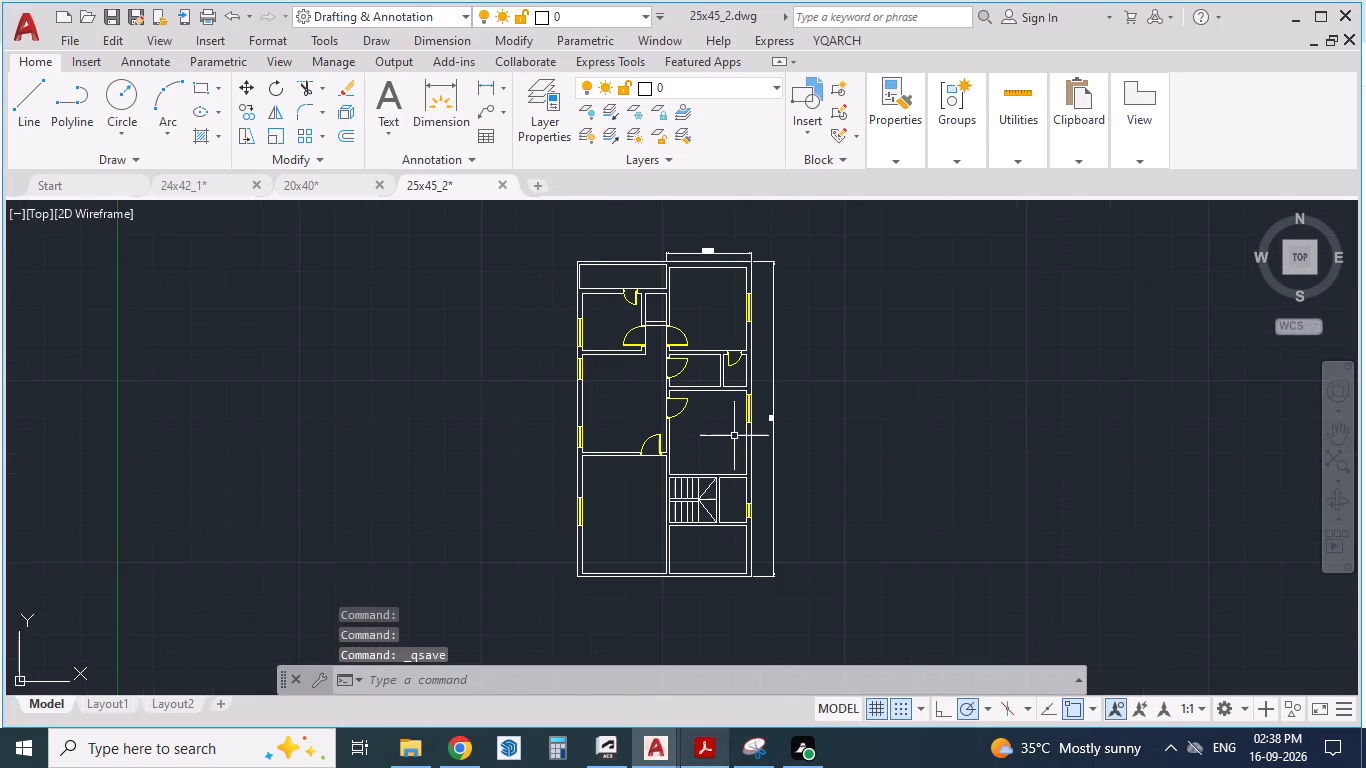
{"action": "scroll", "coordinate": [734, 509], "scroll_direction": "up", "scroll_amount": 2}
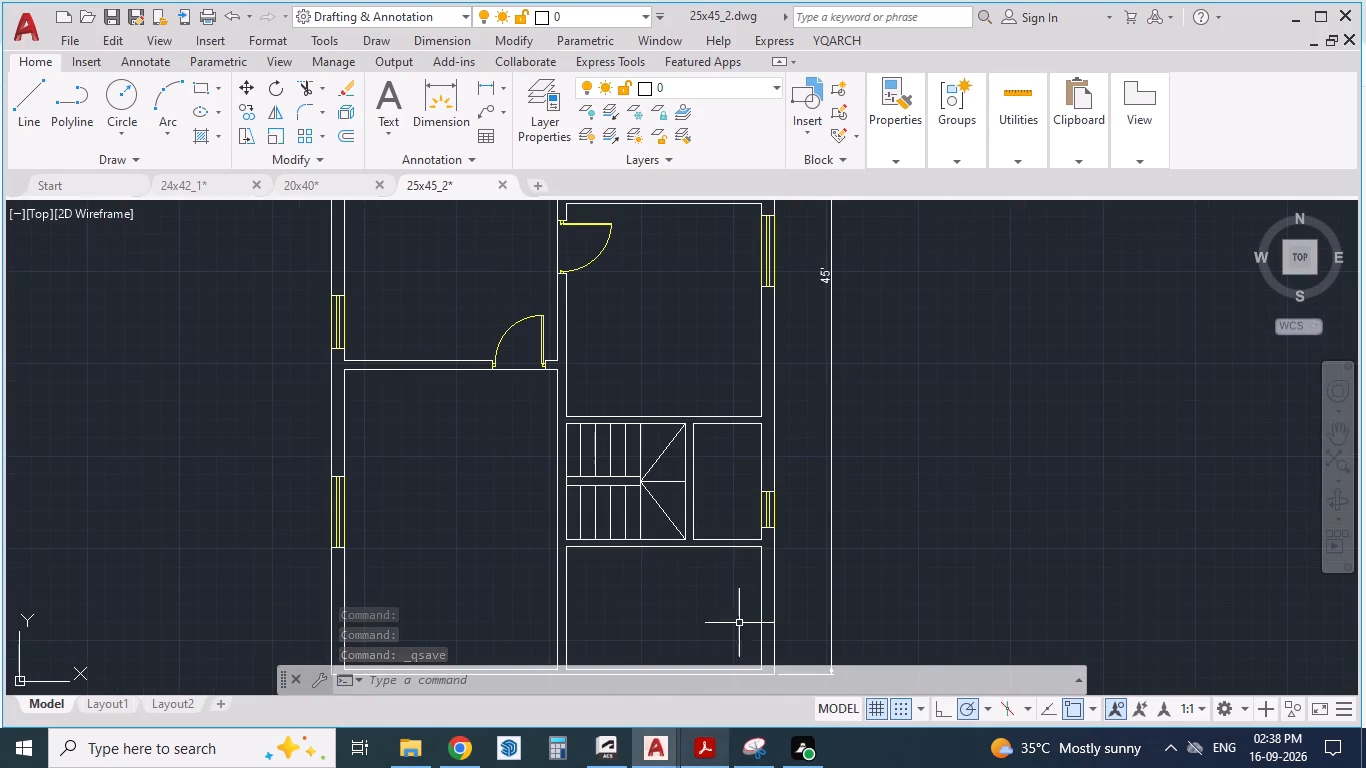
{"action": "scroll", "coordinate": [729, 581], "scroll_direction": "down", "scroll_amount": 1}
{"action": "scroll", "coordinate": [748, 232], "scroll_direction": "up", "scroll_amount": 2}
{"action": "scroll", "coordinate": [693, 333], "scroll_direction": "up", "scroll_amount": 1}
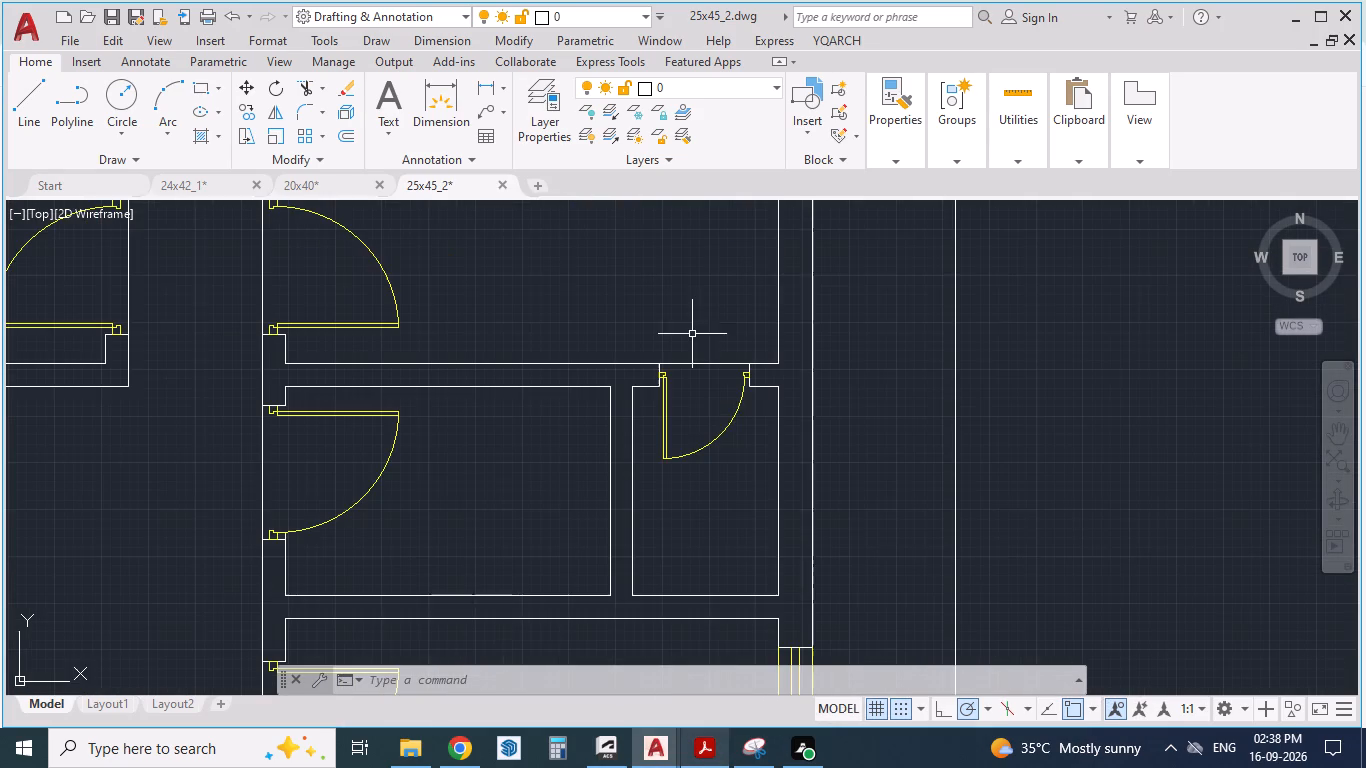
Delete the door block in the wall between Bedroom-1 and the shaft.
{"action": "left_click", "coordinate": [733, 470]}
{"action": "left_click", "coordinate": [698, 440]}
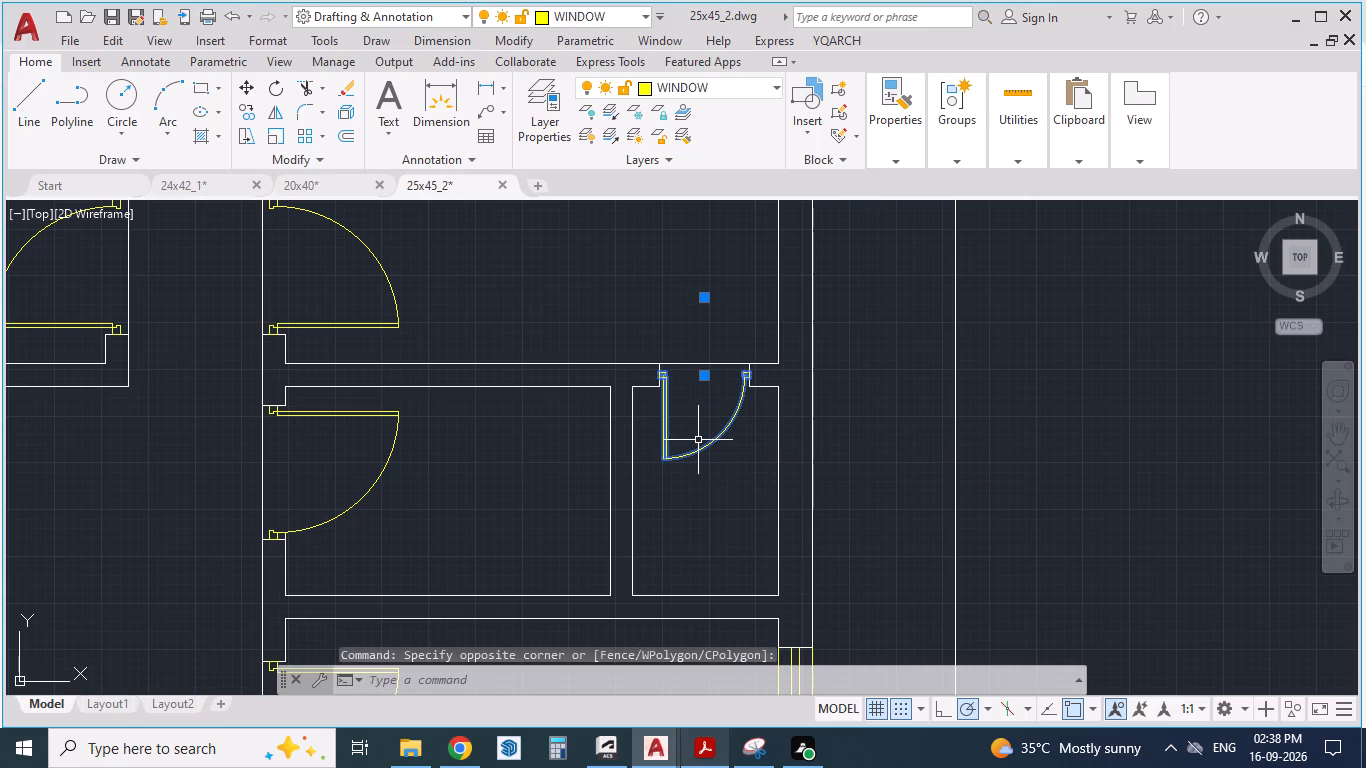
{"action": "key", "text": "Delete"}
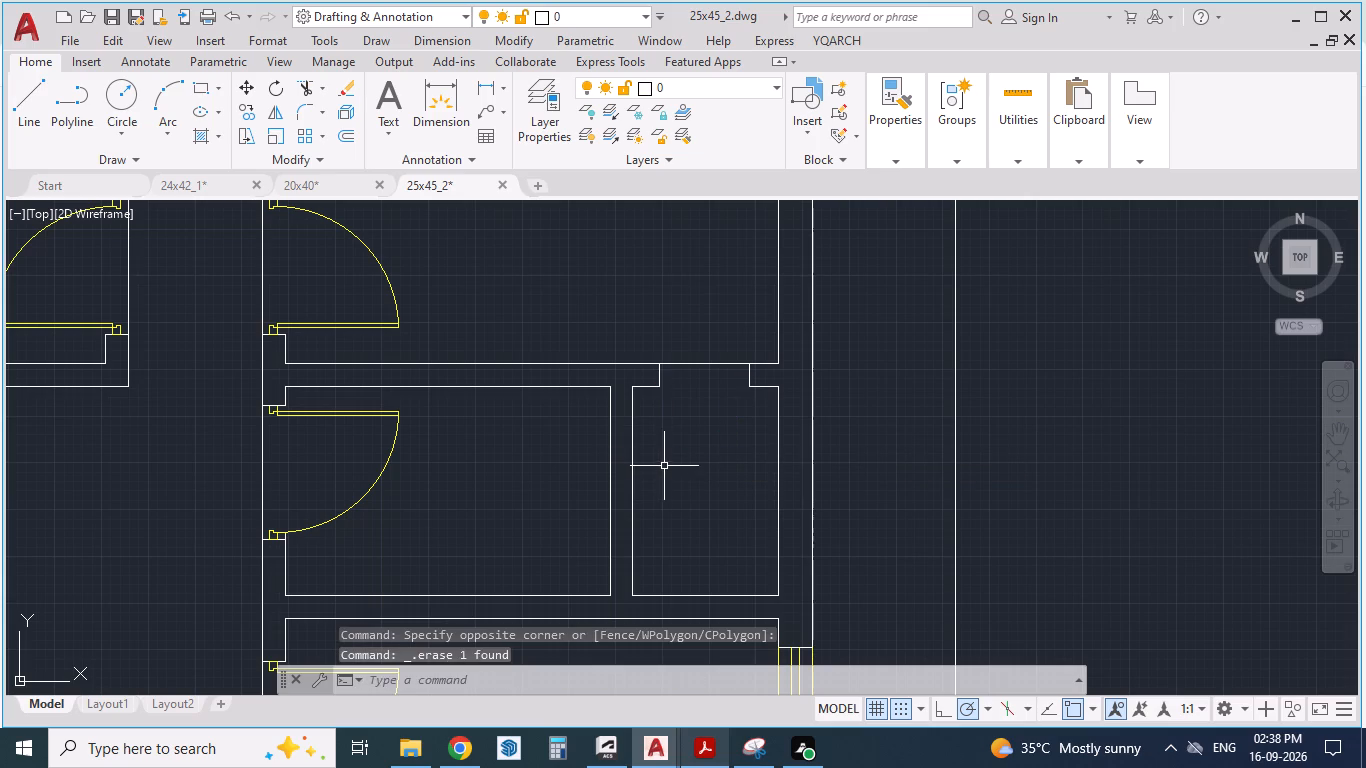
Close the shaft door opening by extending the shaft-side wall line across it and deleting the two jamb lines.
{"action": "type", "text": "EX"}
{"action": "key", "text": "Return"}
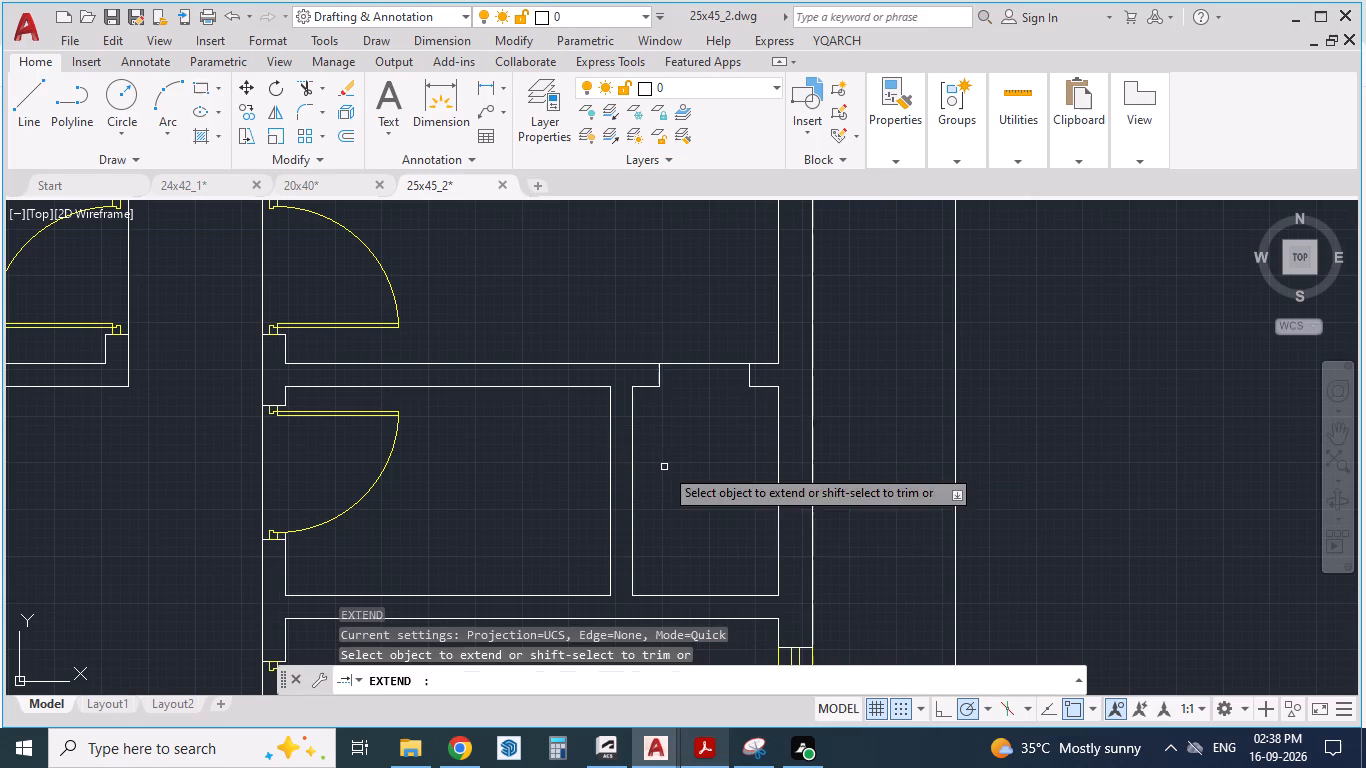
{"action": "left_click", "coordinate": [649, 386]}
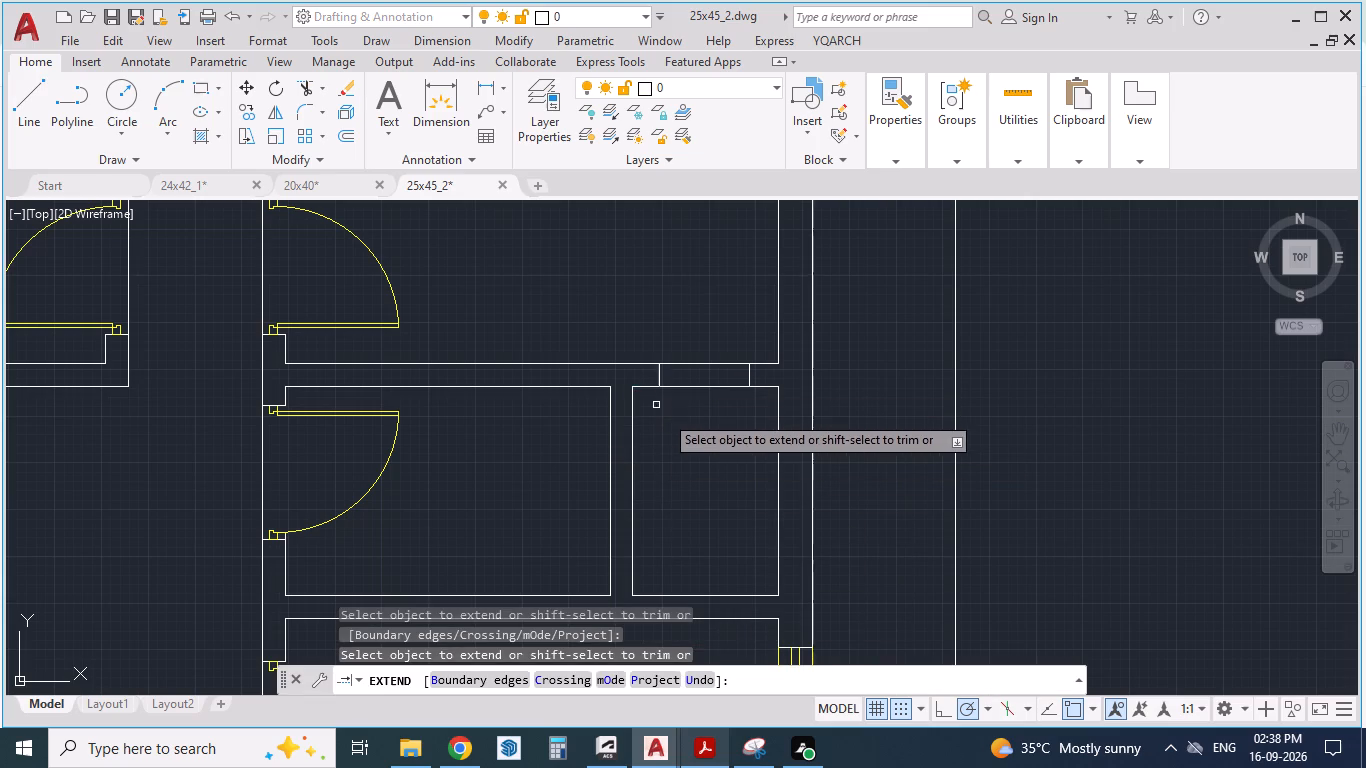
{"action": "key", "text": "Escape"}
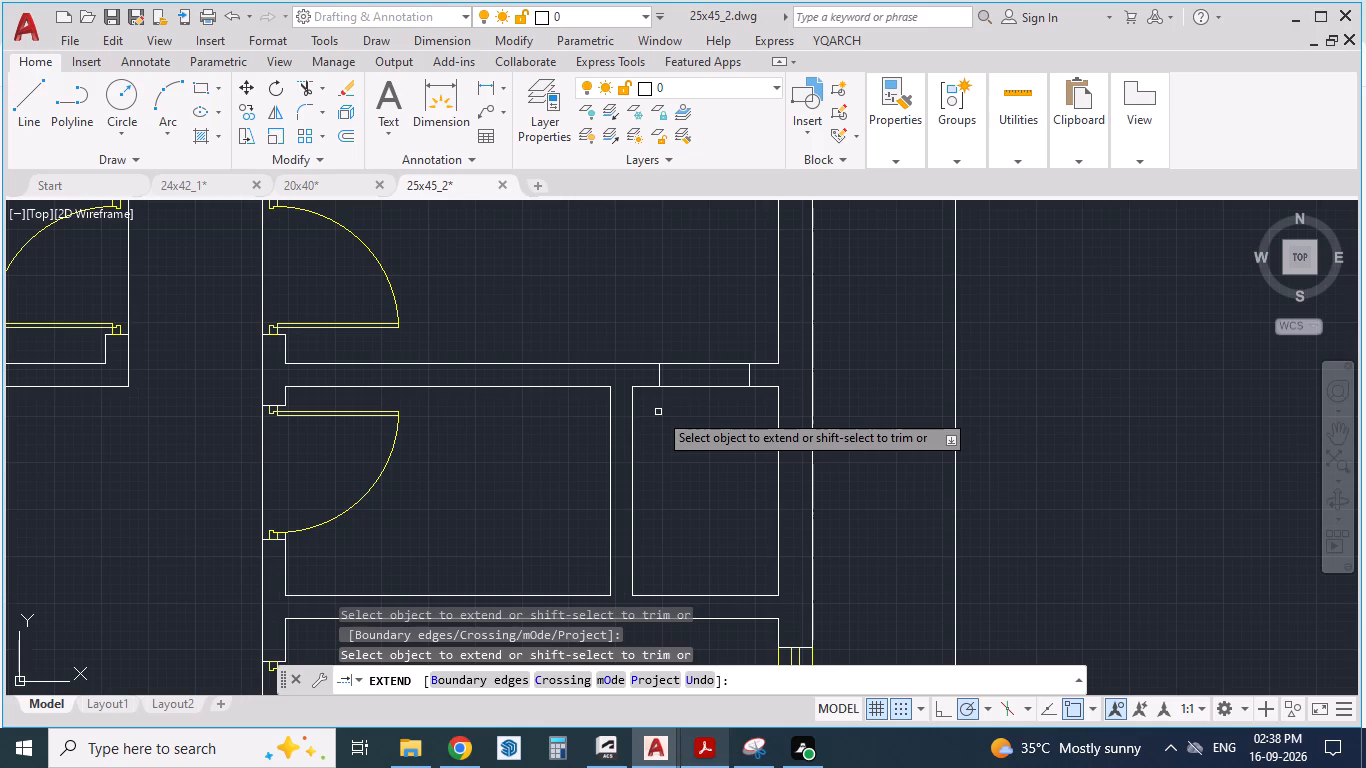
{"action": "scroll", "coordinate": [716, 360], "scroll_direction": "up", "scroll_amount": 2}
{"action": "left_click", "coordinate": [833, 399]}
{"action": "left_click", "coordinate": [514, 405]}
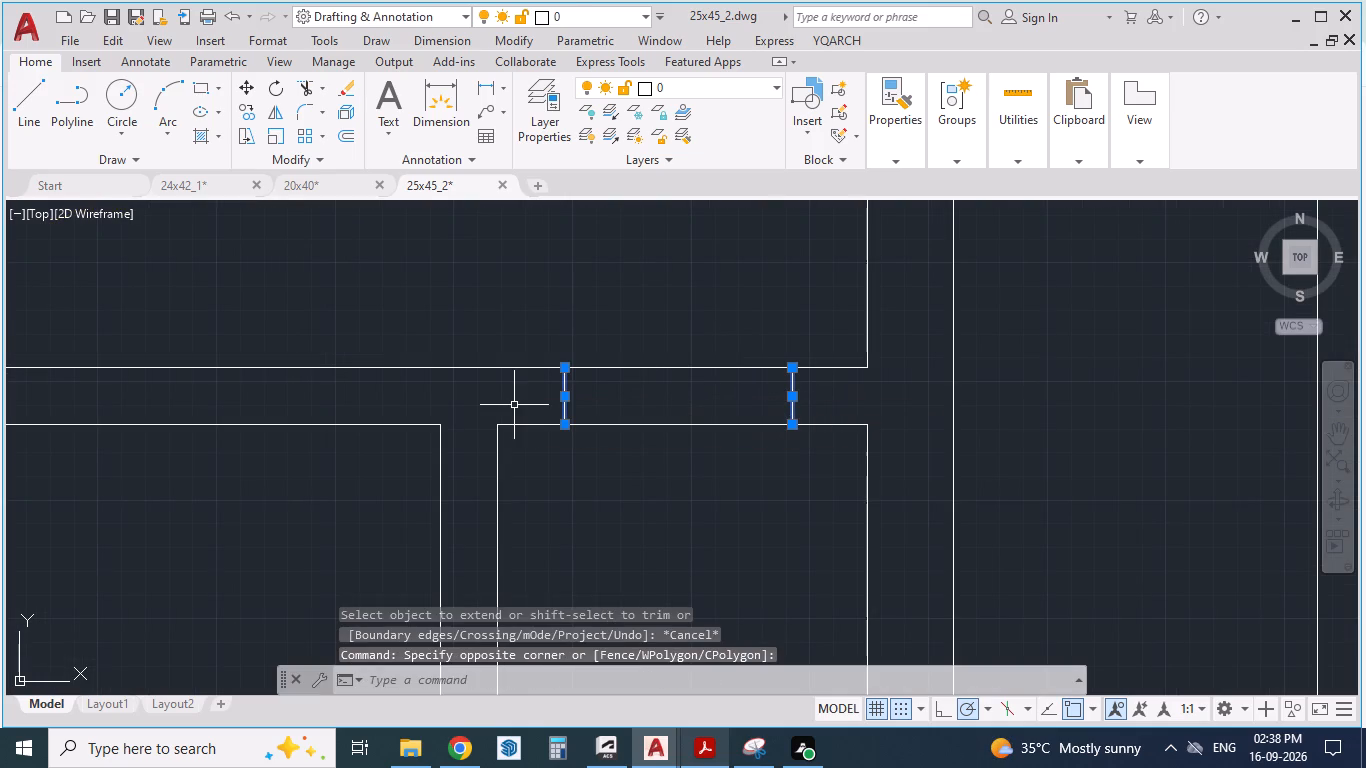
{"action": "key", "text": "Delete"}
Set YQArch's Open Door on Wall to Hole at Middle Wall and try placing a door on the Bedroom-2–staircase Toilet wall.
{"action": "scroll", "coordinate": [527, 370], "scroll_direction": "down", "scroll_amount": 3}
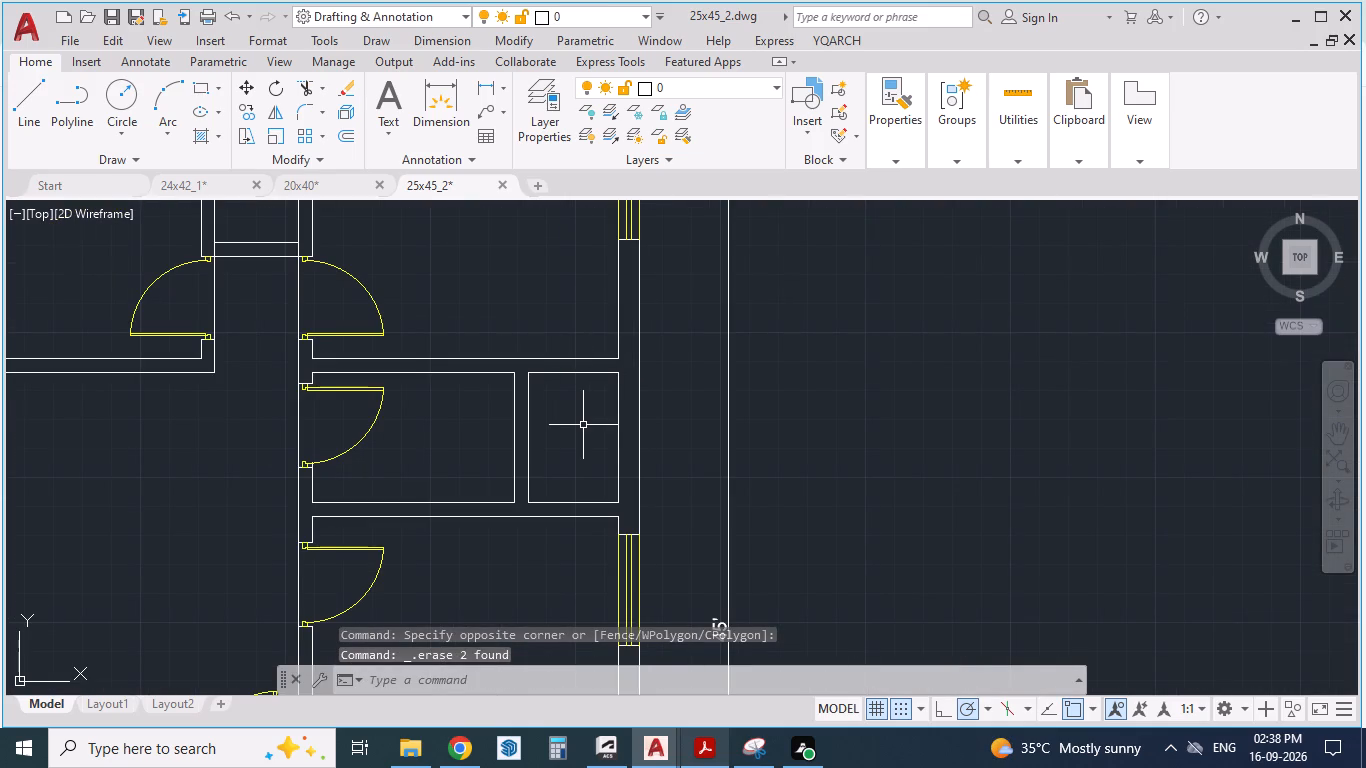
{"action": "scroll", "coordinate": [528, 367], "scroll_direction": "down", "scroll_amount": 4}
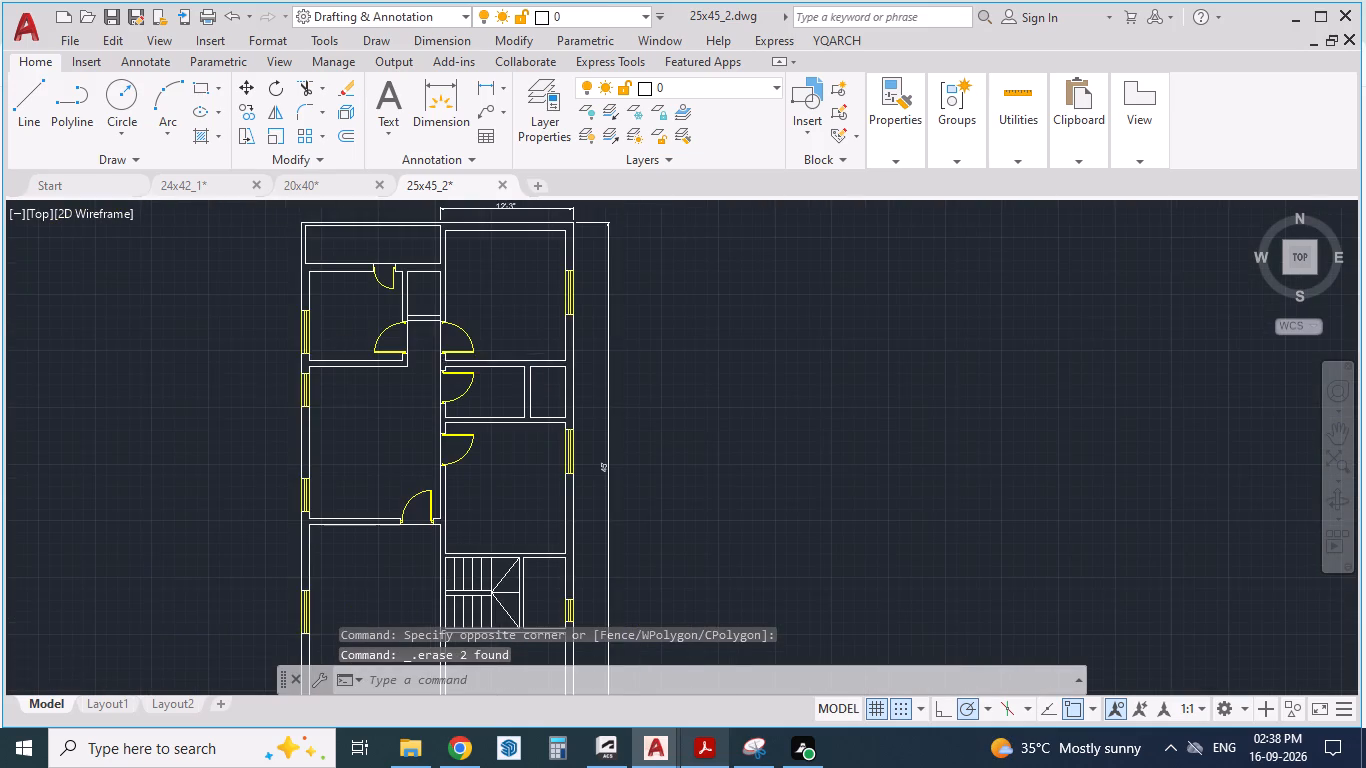
{"action": "scroll", "coordinate": [541, 424], "scroll_direction": "up", "scroll_amount": 3}
{"action": "scroll", "coordinate": [532, 532], "scroll_direction": "up", "scroll_amount": 1}
{"action": "scroll", "coordinate": [560, 442], "scroll_direction": "up", "scroll_amount": 1}
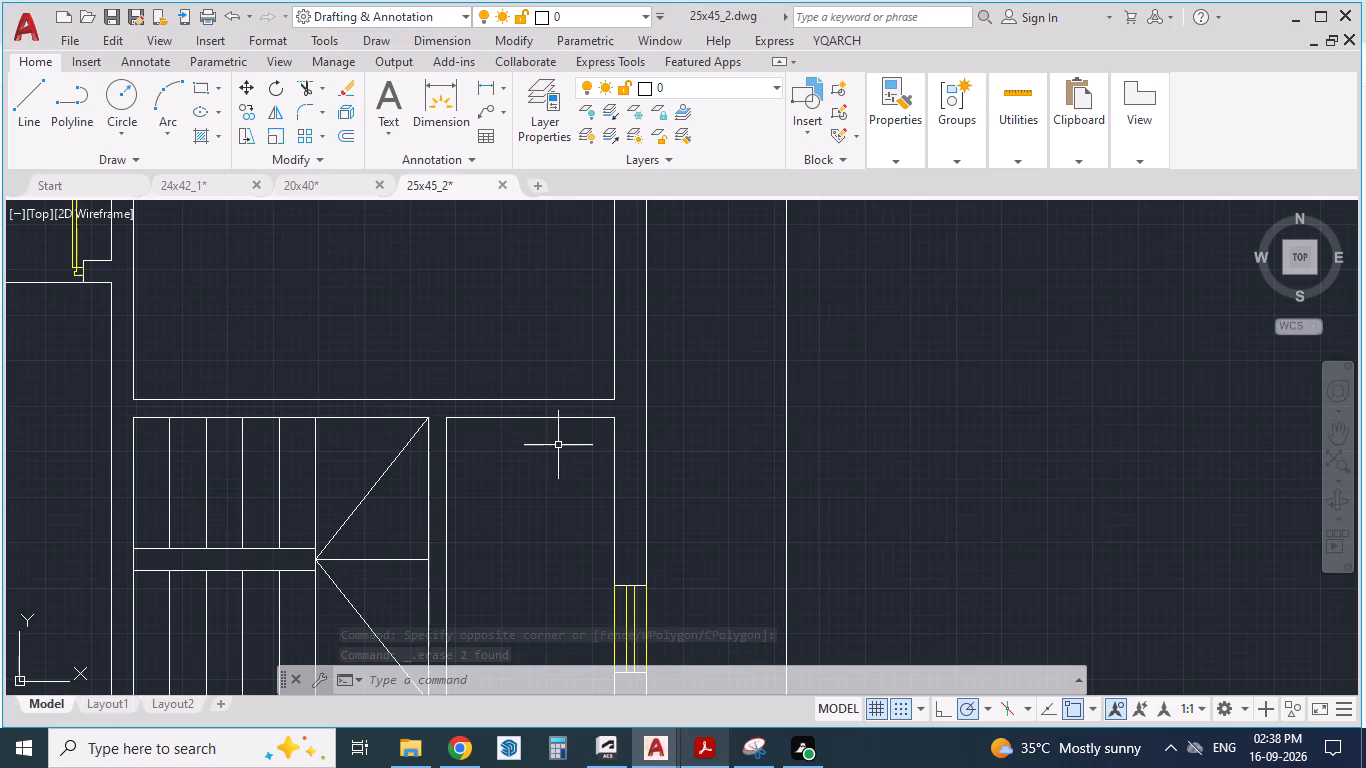
{"action": "left_click", "coordinate": [837, 42]}
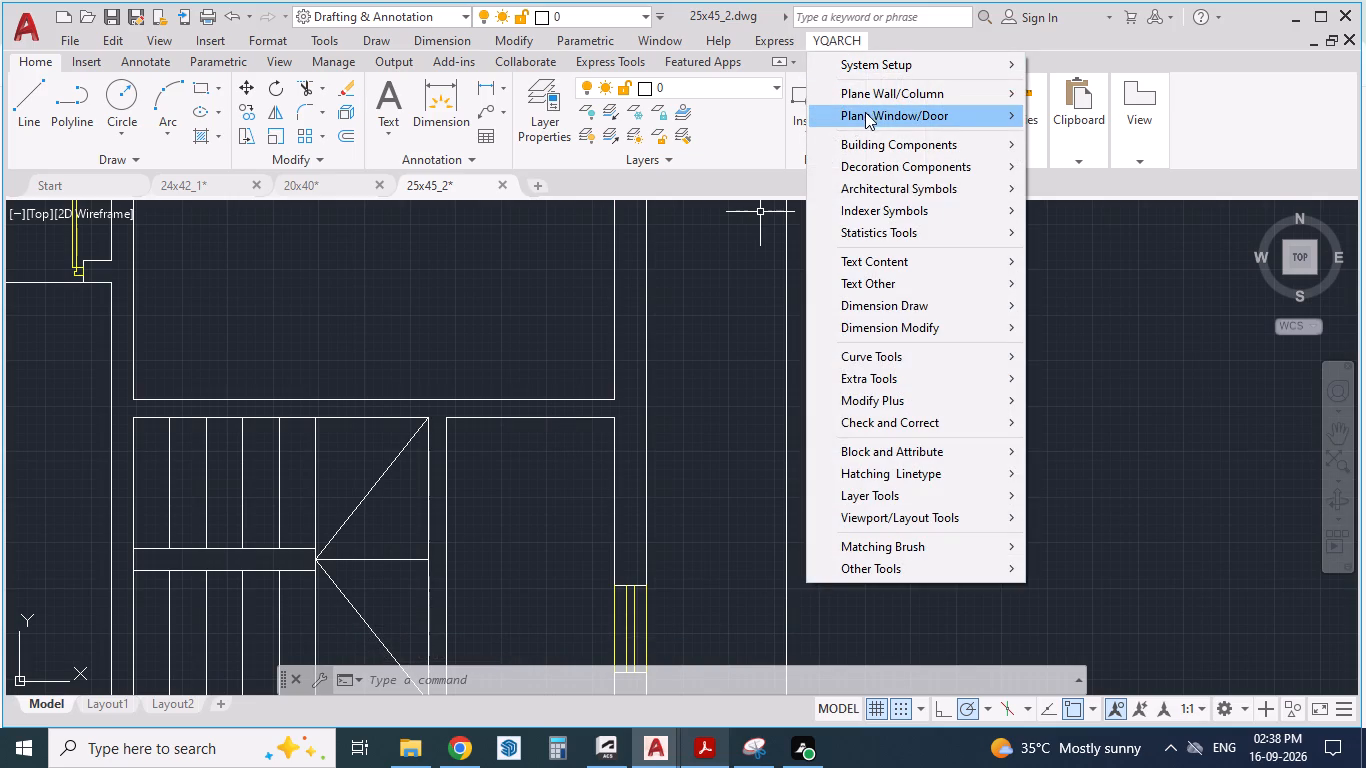
{"action": "left_click", "coordinate": [865, 112]}
{"action": "left_click", "coordinate": [1091, 120]}
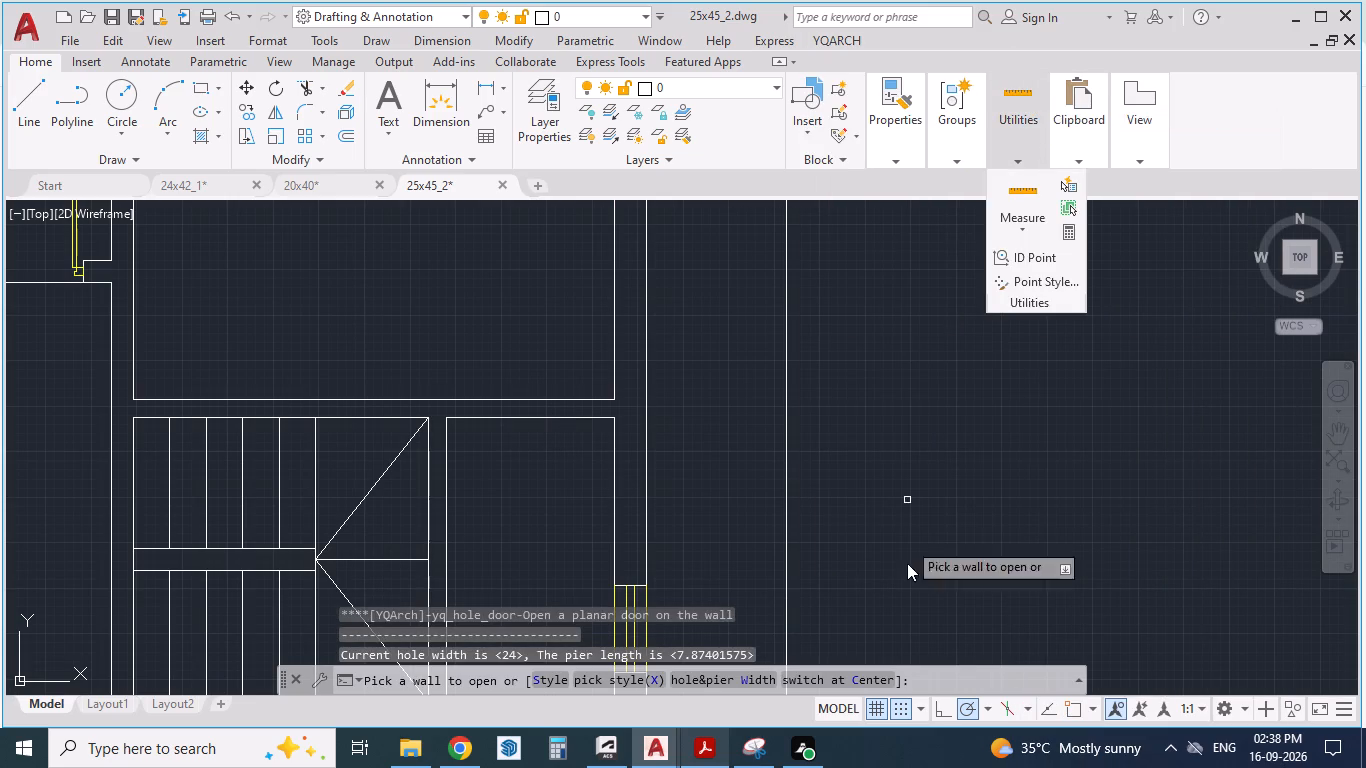
{"action": "left_click", "coordinate": [719, 685]}
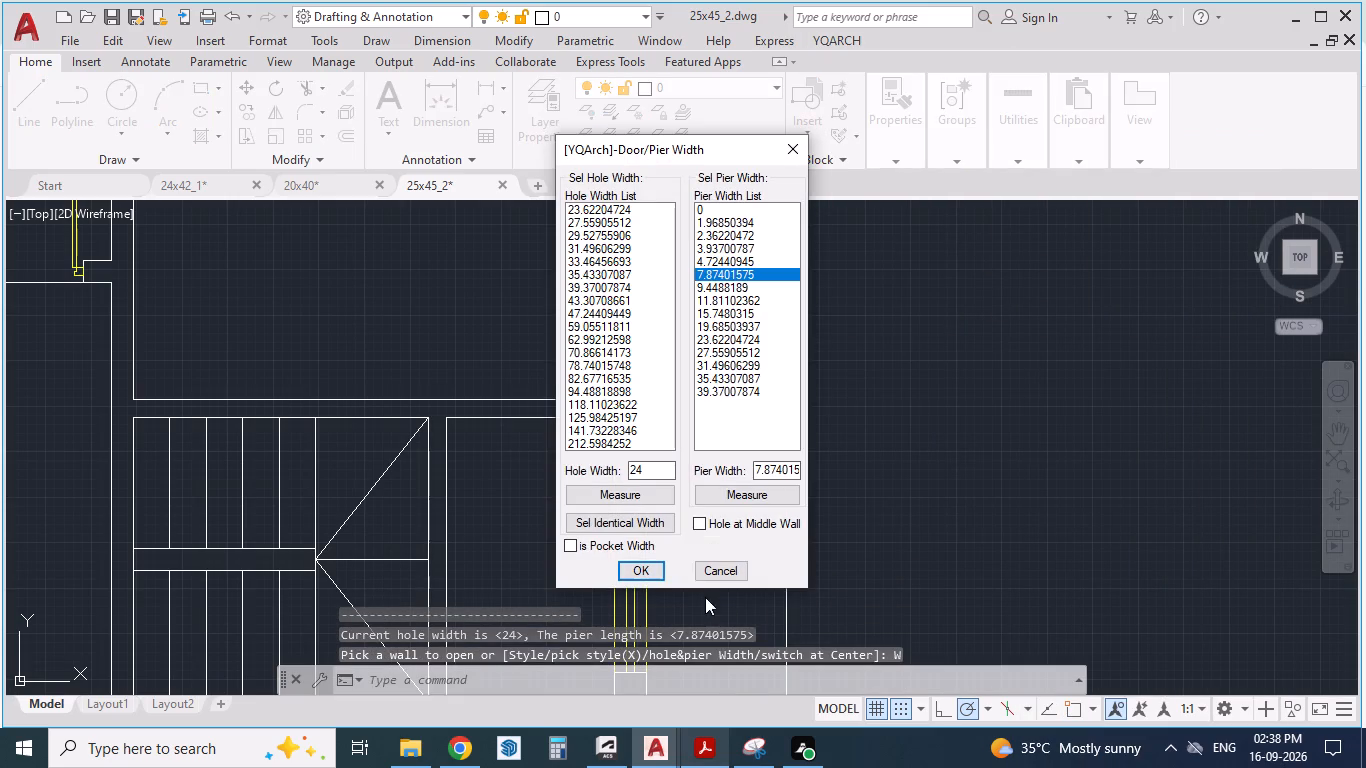
{"action": "left_click", "coordinate": [701, 523]}
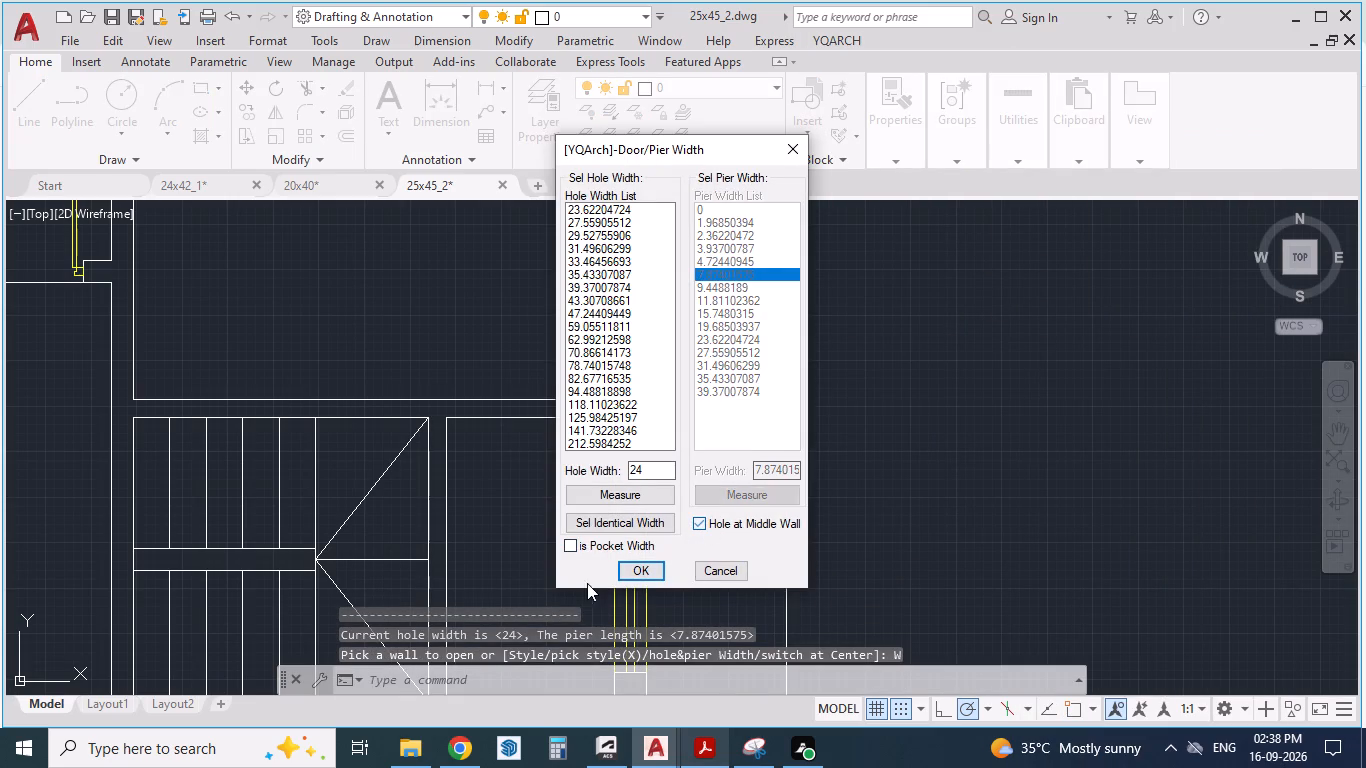
{"action": "left_click", "coordinate": [634, 567]}
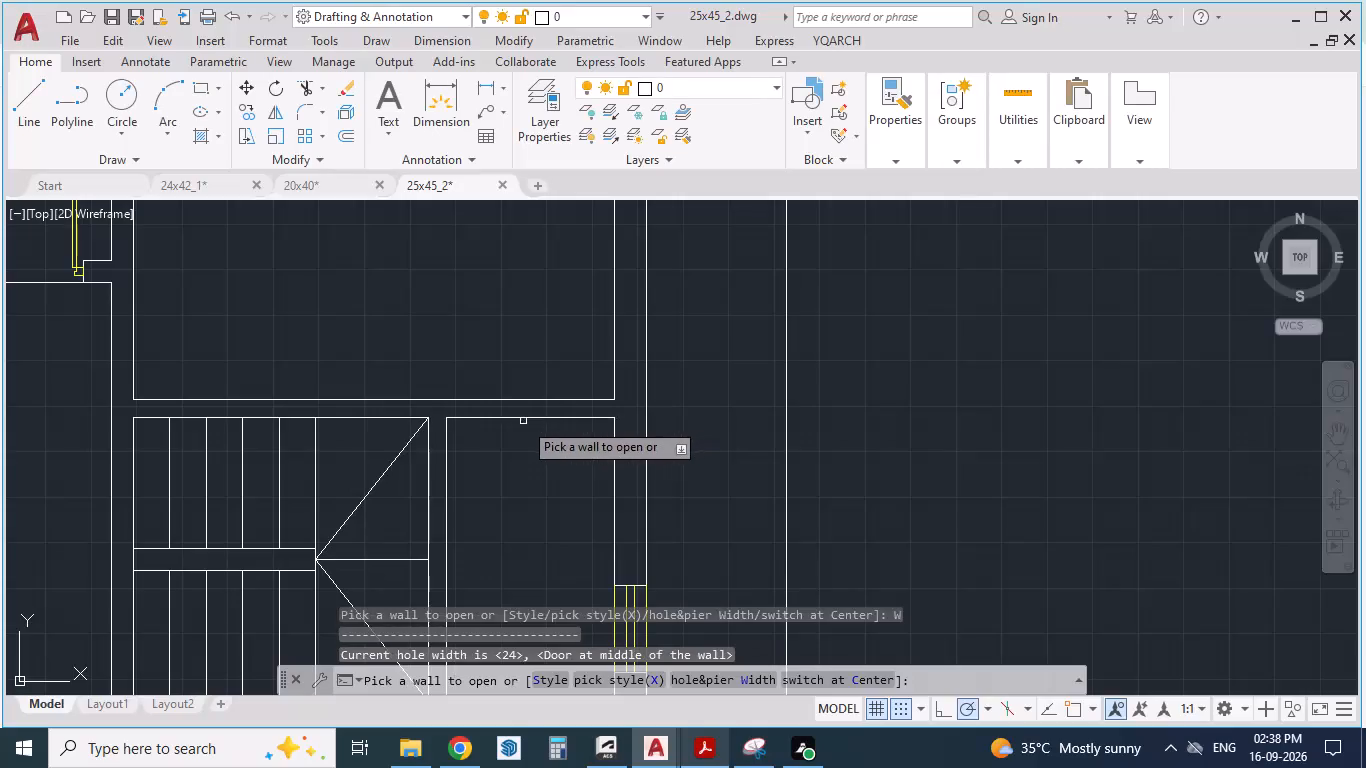
{"action": "left_click", "coordinate": [522, 422]}
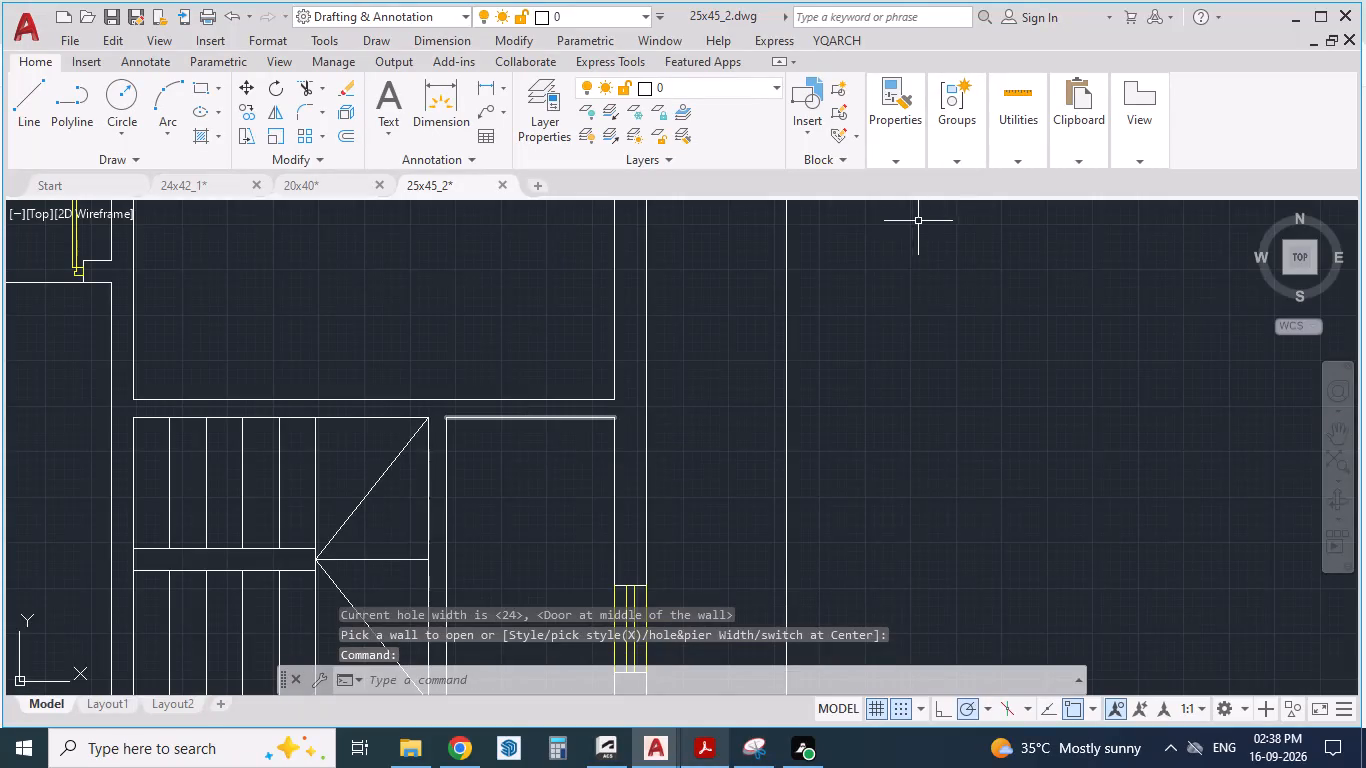
Open a 24-wide door in the middle of the Bedroom-2–staircase Toilet wall, hinged on the staircase side and swinging into the Toilet.
{"action": "scroll", "coordinate": [792, 328], "scroll_direction": "down", "scroll_amount": 1}
{"action": "left_click", "coordinate": [825, 36]}
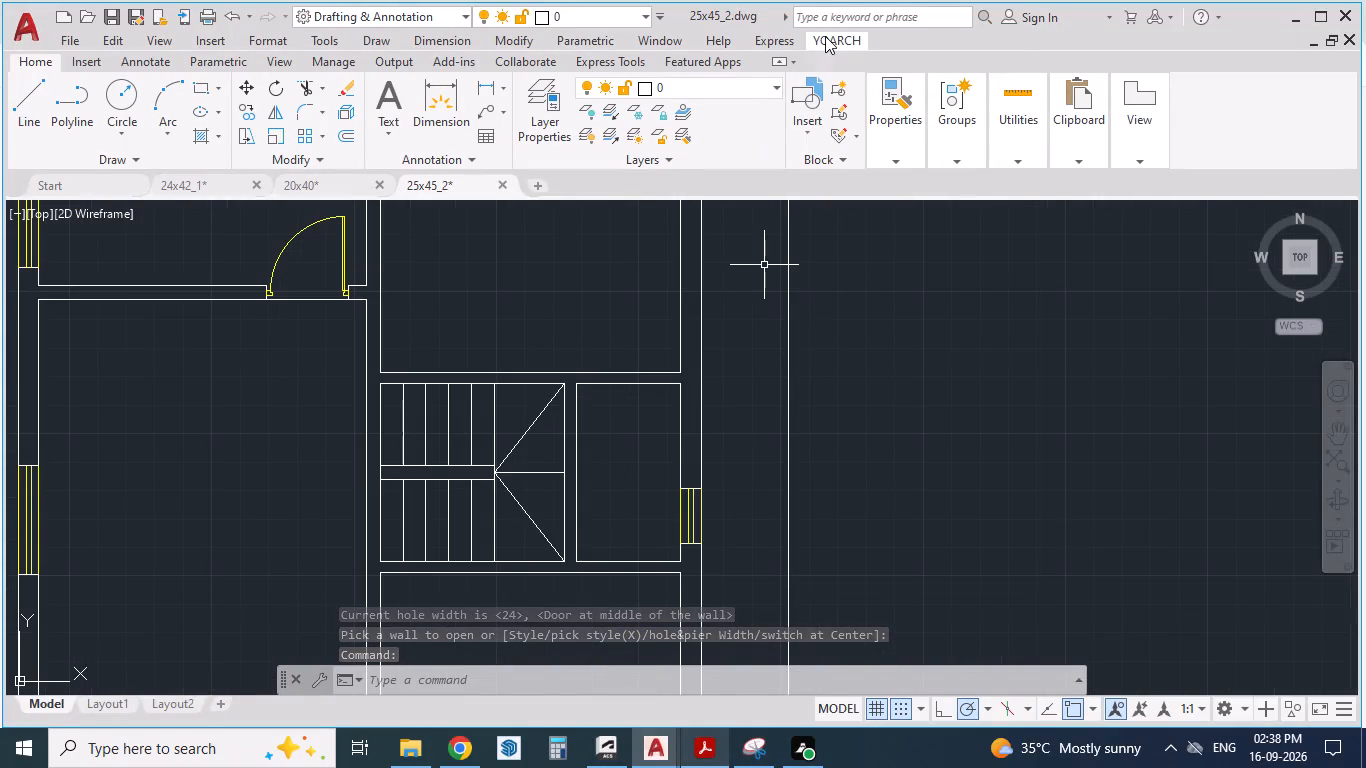
{"action": "left_click", "coordinate": [886, 107]}
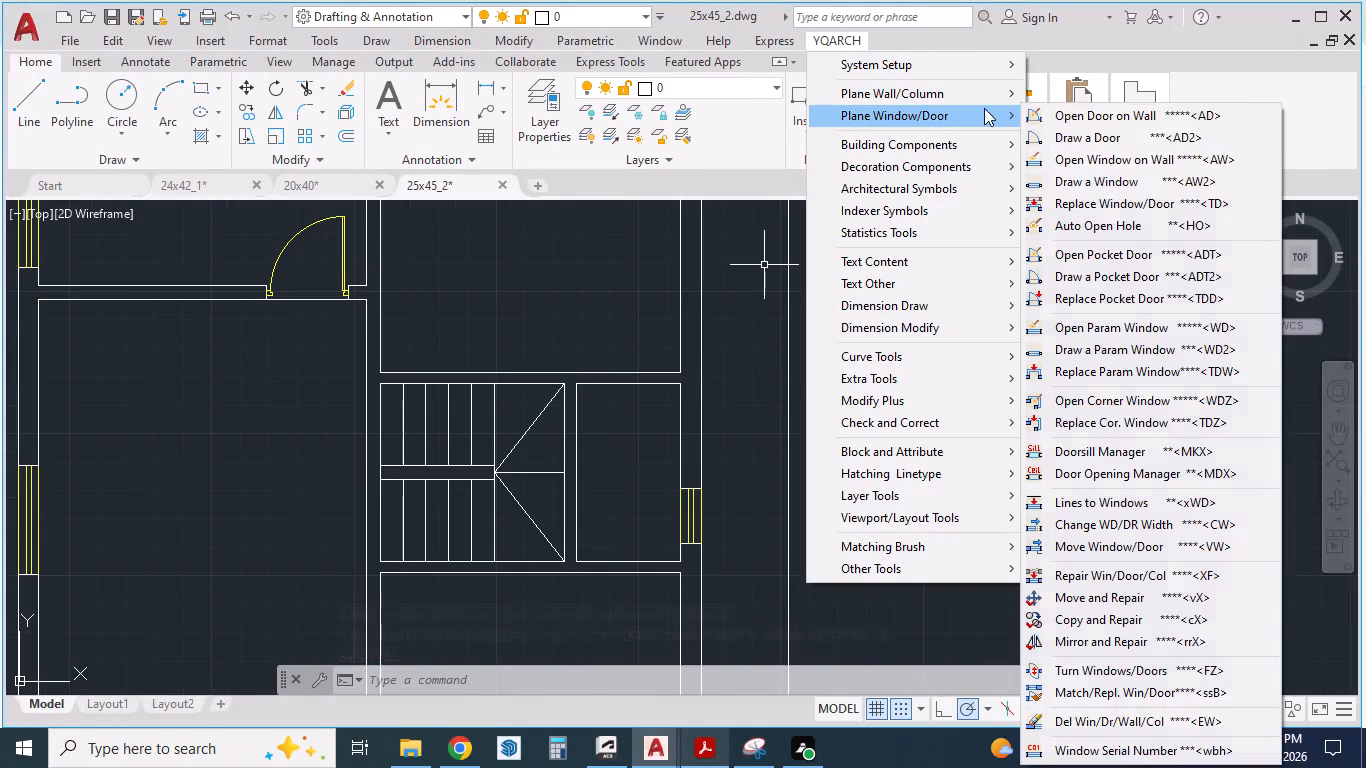
{"action": "left_click", "coordinate": [1063, 114]}
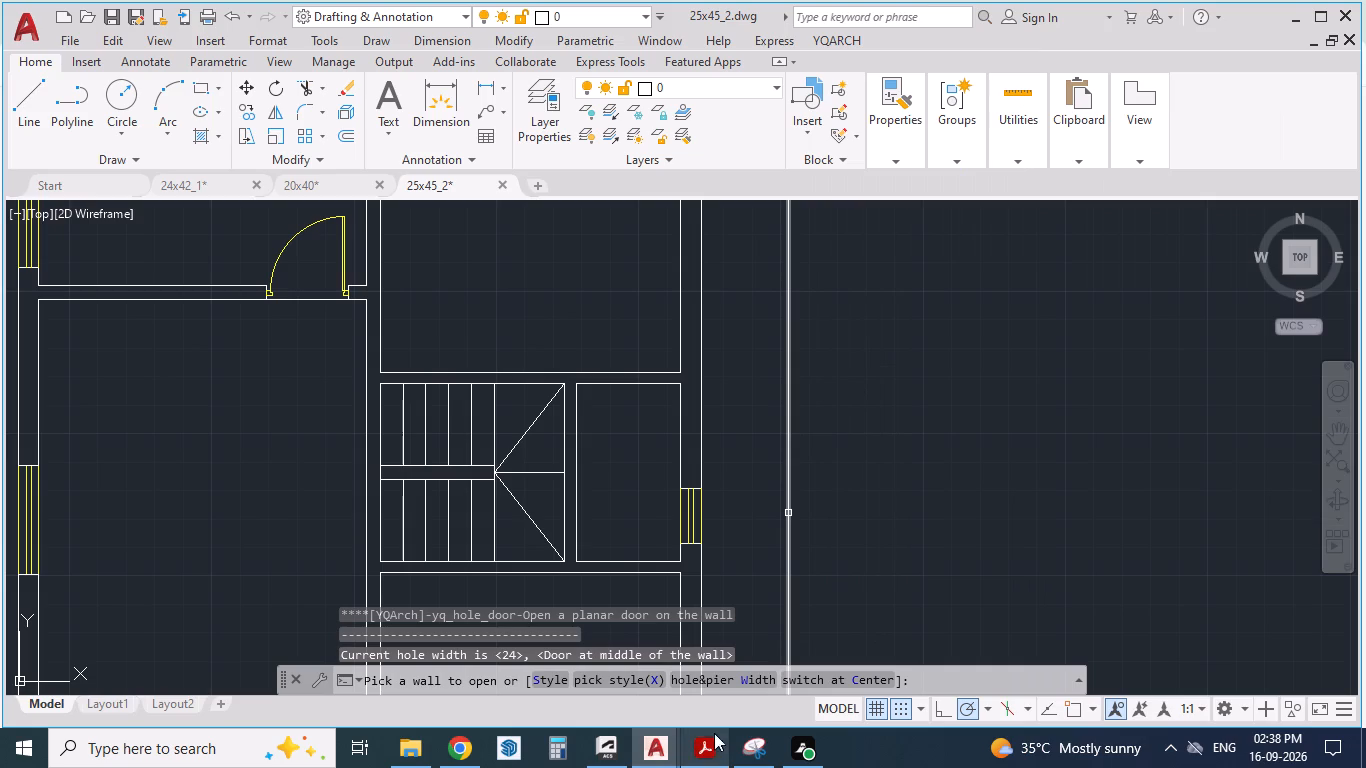
{"action": "left_click", "coordinate": [696, 747]}
{"action": "left_click", "coordinate": [696, 748]}
{"action": "left_click", "coordinate": [599, 383]}
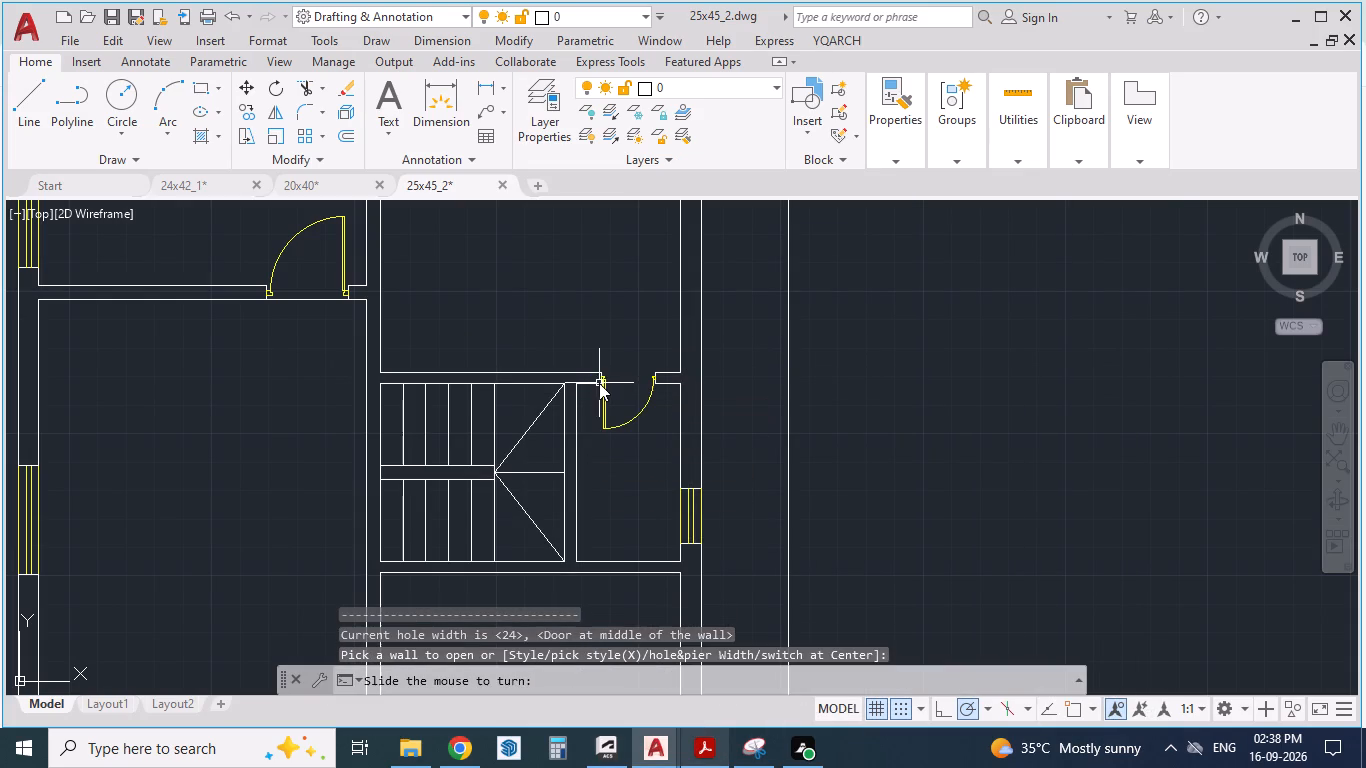
{"action": "left_click", "coordinate": [603, 474]}
Compare the drawing with the reference floor plan PDF, examining the Toilet door and the staircase, Parking and Lawn areas.
{"action": "scroll", "coordinate": [623, 462], "scroll_direction": "down", "scroll_amount": 3}
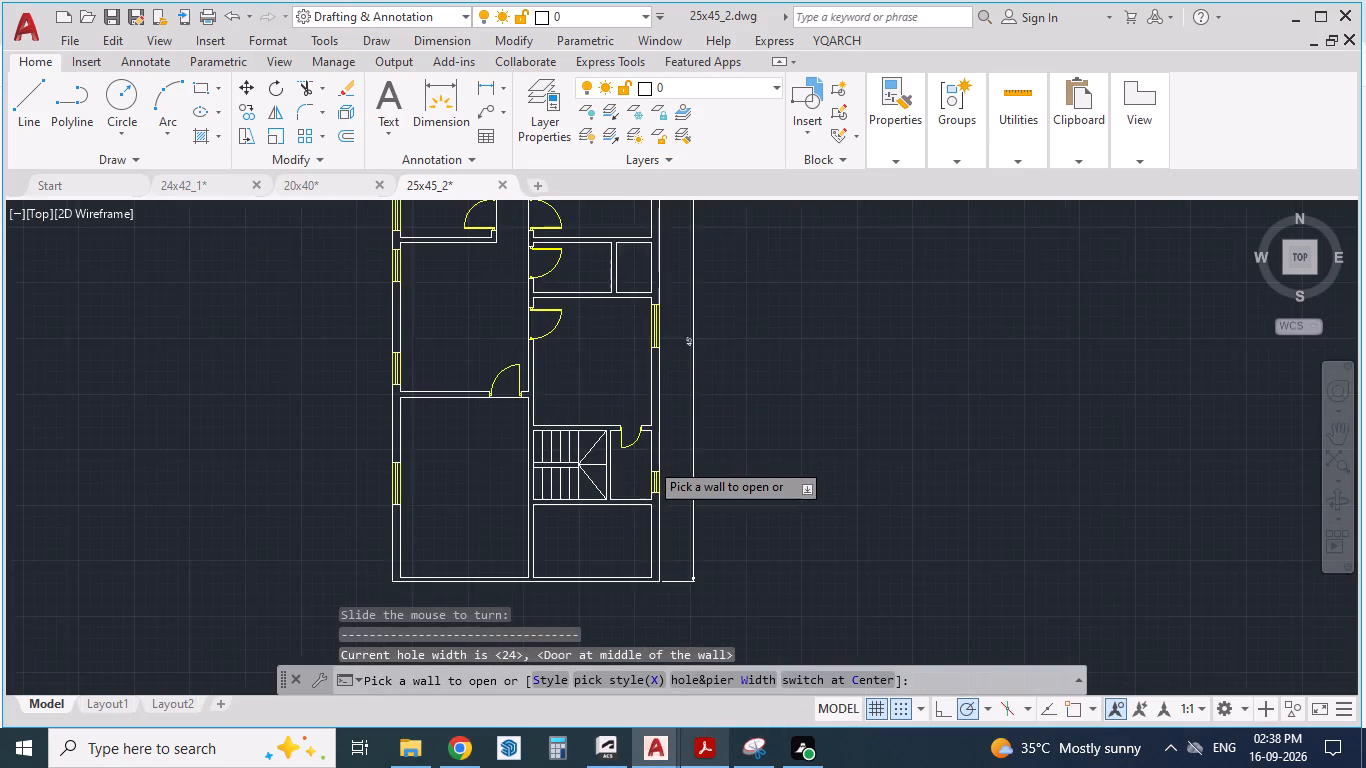
{"action": "left_click", "coordinate": [700, 752]}
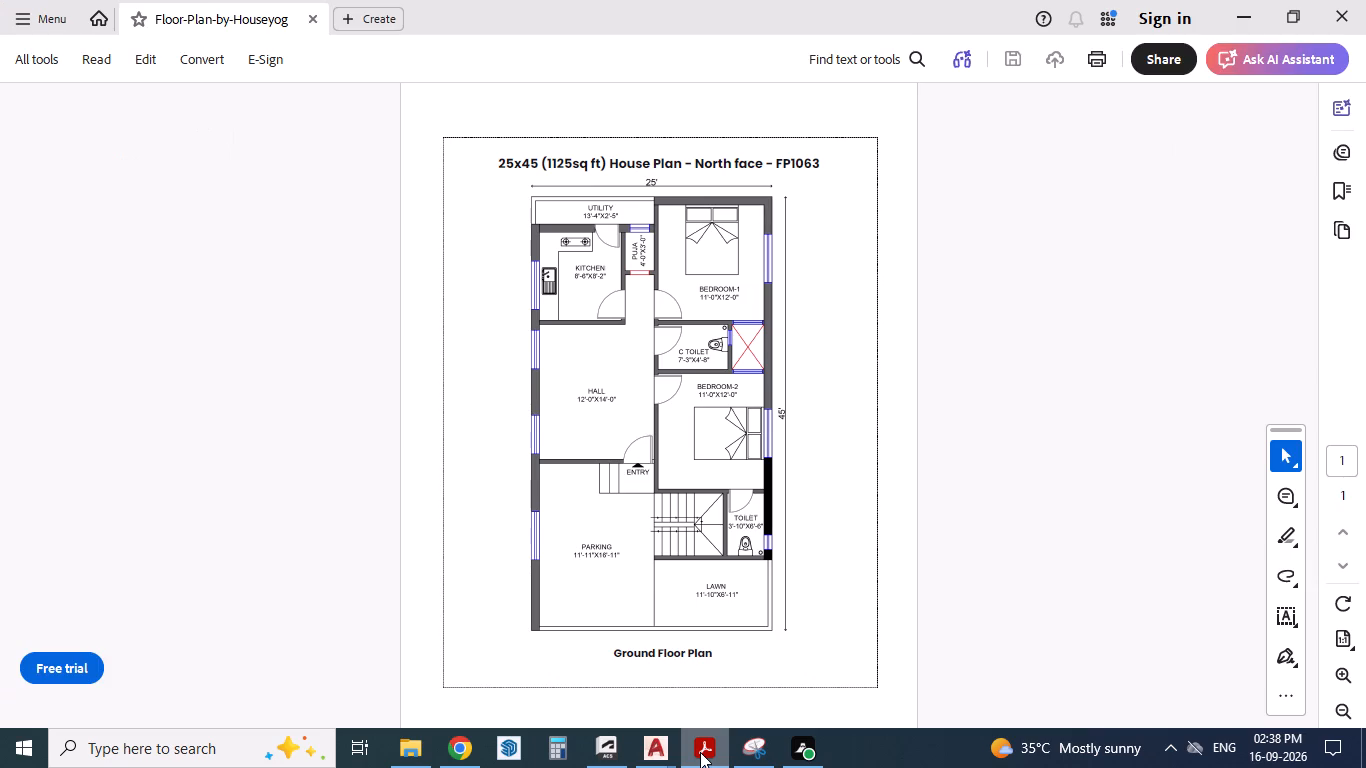
{"action": "left_click", "coordinate": [700, 752]}
{"action": "scroll", "coordinate": [632, 400], "scroll_direction": "down", "scroll_amount": 1}
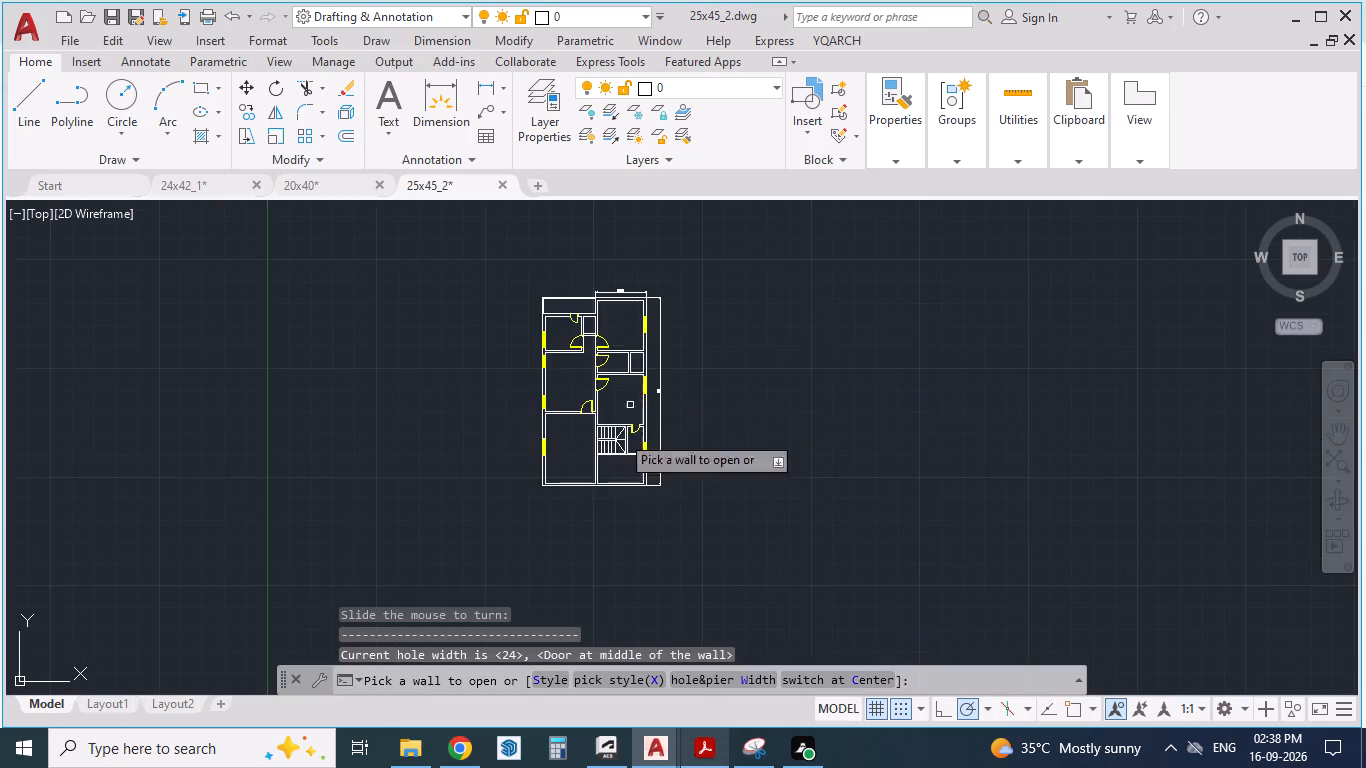
{"action": "scroll", "coordinate": [611, 464], "scroll_direction": "up", "scroll_amount": 3}
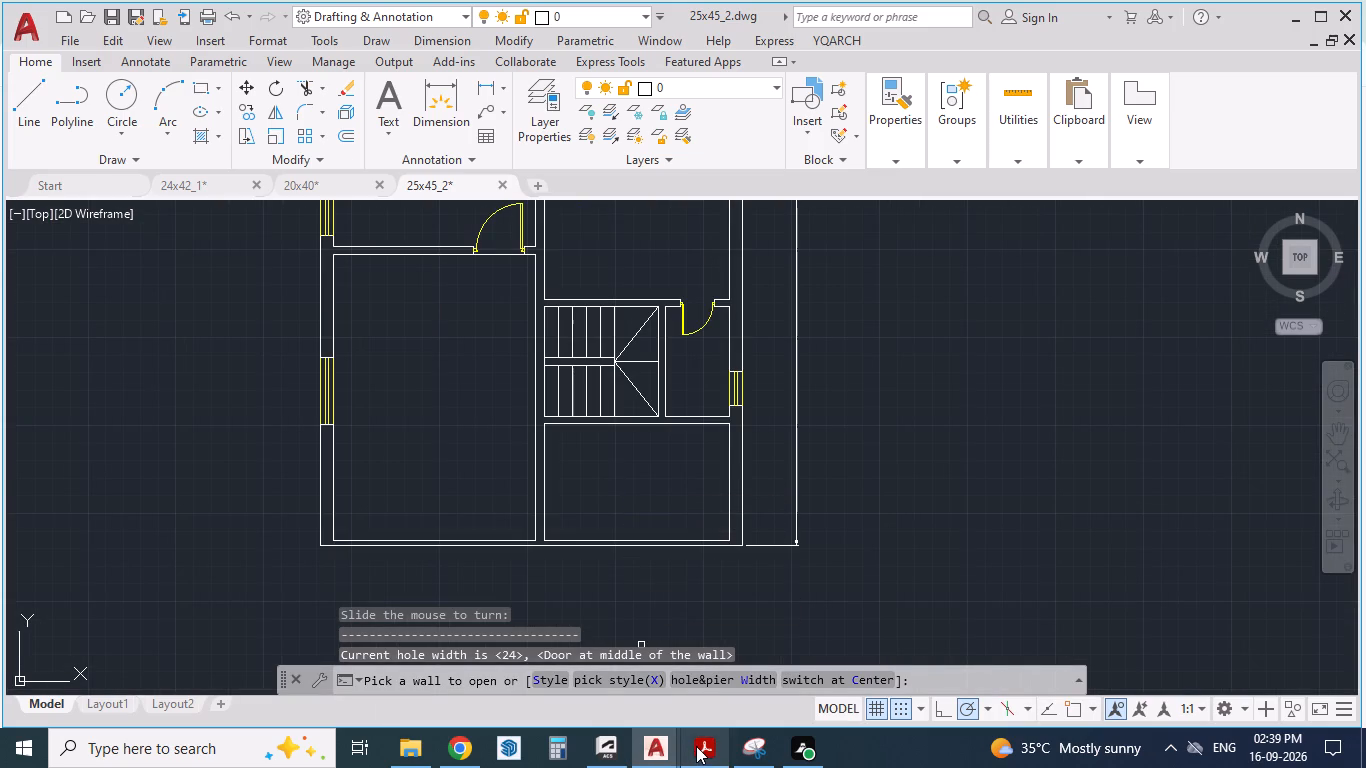
{"action": "left_click", "coordinate": [697, 746]}
{"action": "left_click", "coordinate": [697, 746]}
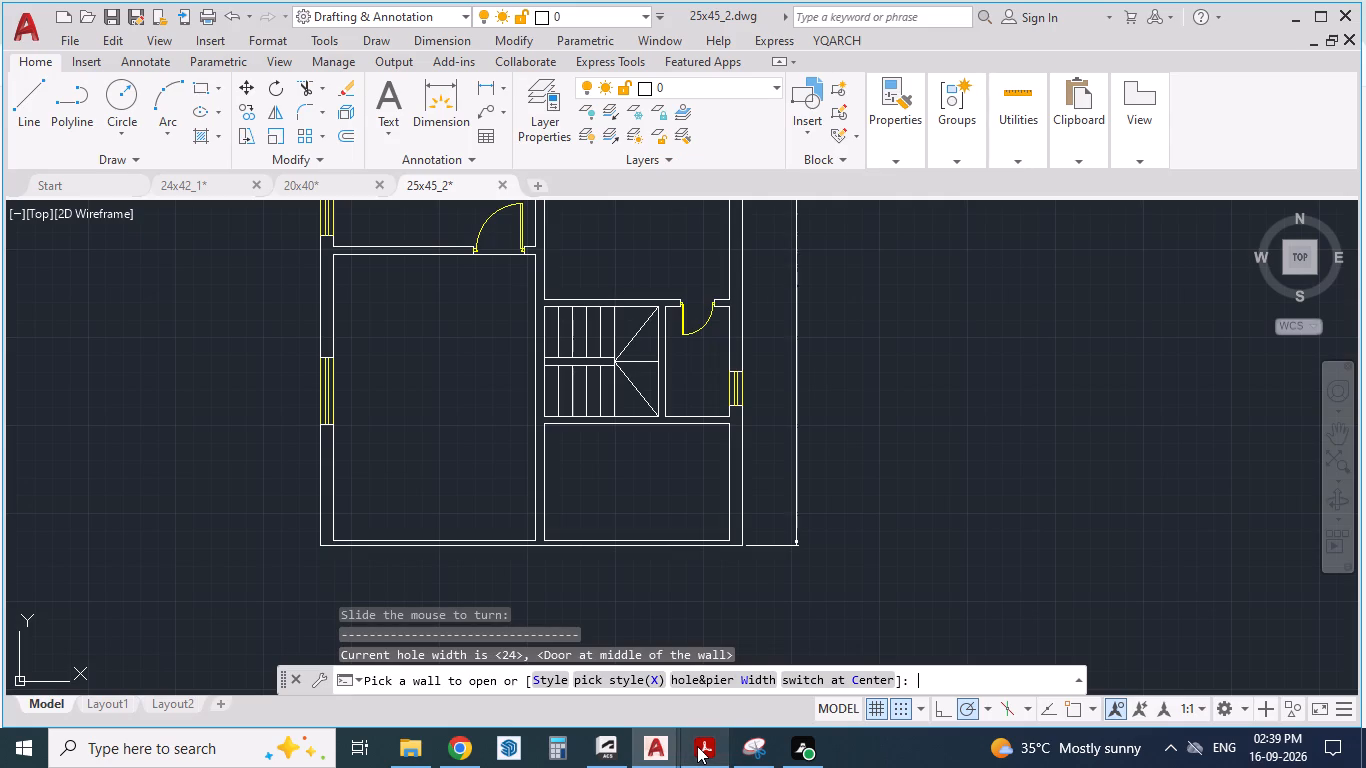
{"action": "left_click", "coordinate": [697, 746]}
{"action": "left_click", "coordinate": [697, 746]}
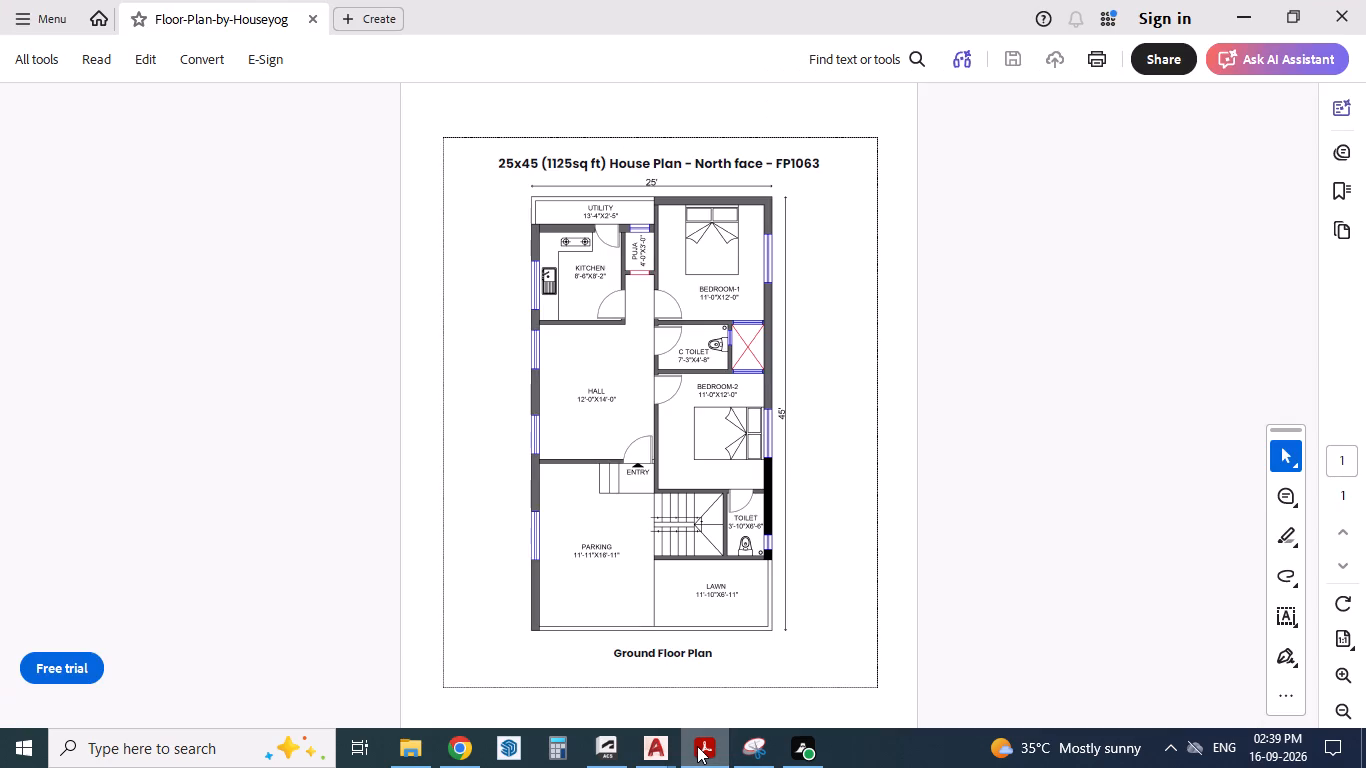
{"action": "scroll", "coordinate": [633, 432], "scroll_direction": "up", "scroll_amount": 2}
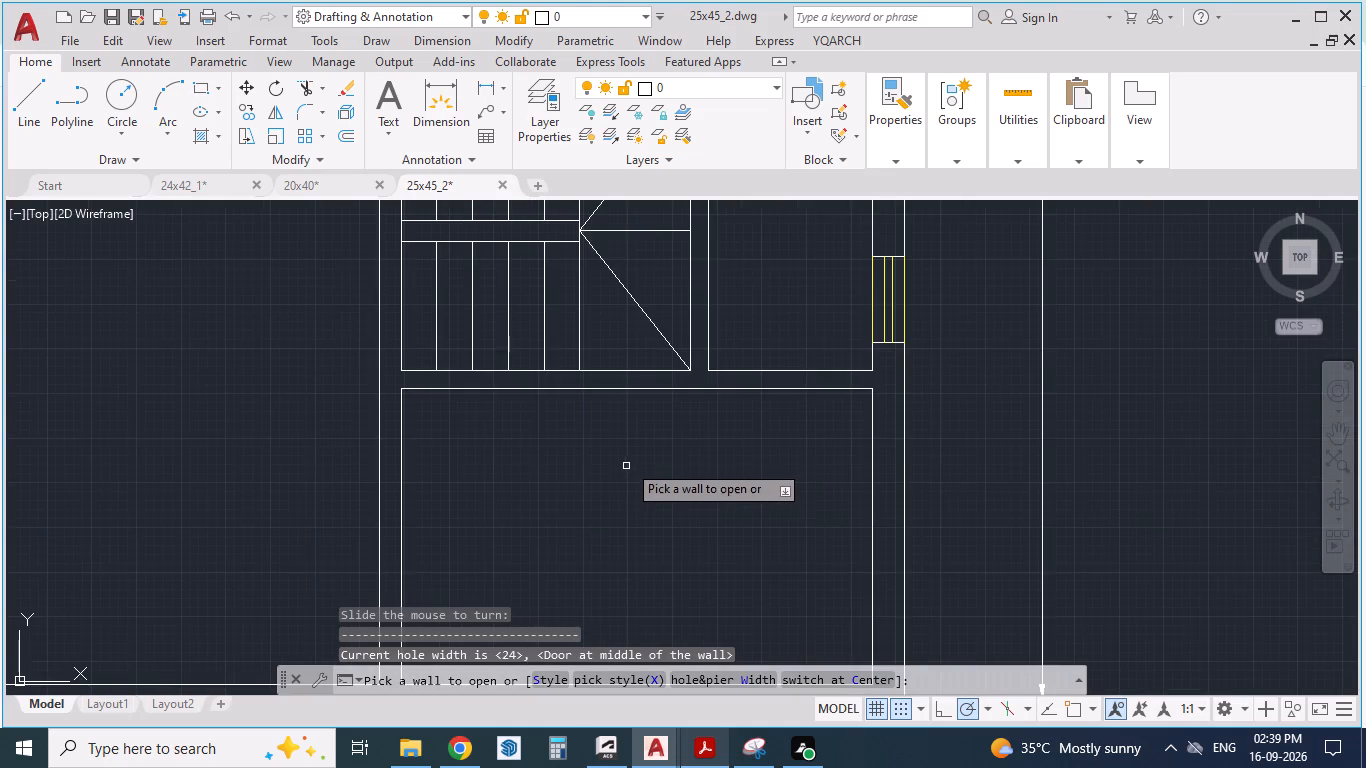
{"action": "scroll", "coordinate": [628, 461], "scroll_direction": "down", "scroll_amount": 1}
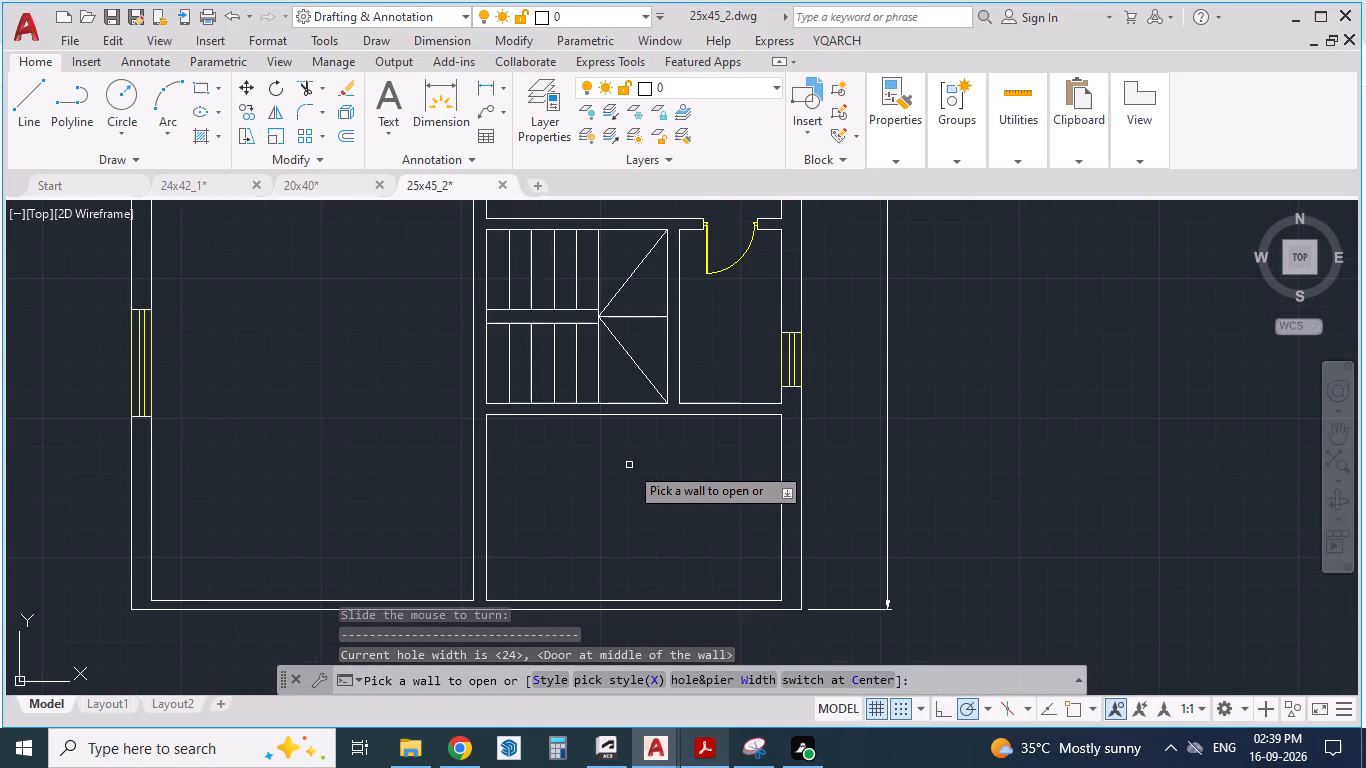
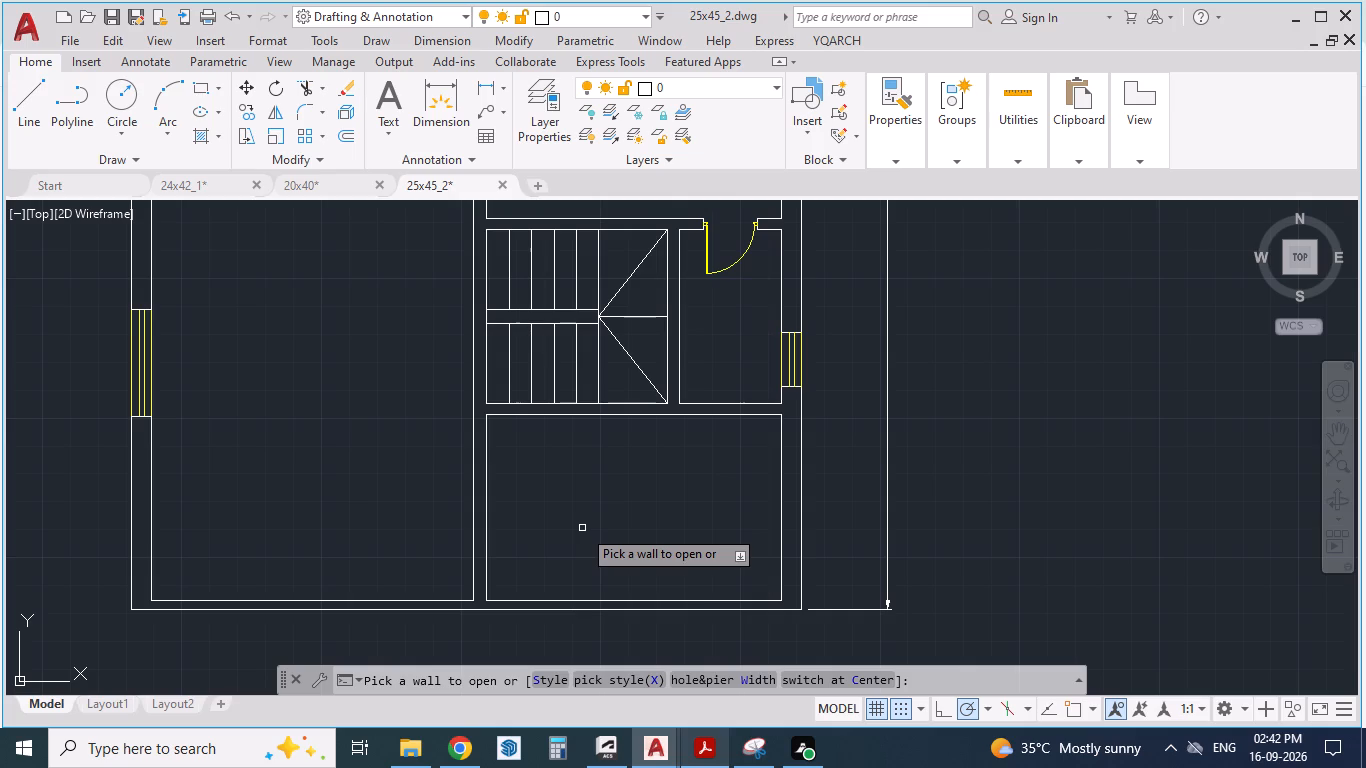
Check the Lawn boundary in the reference floor plan PDF and delete the Lawn-side line of the Parking–Lawn wall in AutoCAD.
{"action": "left_click", "coordinate": [678, 745]}
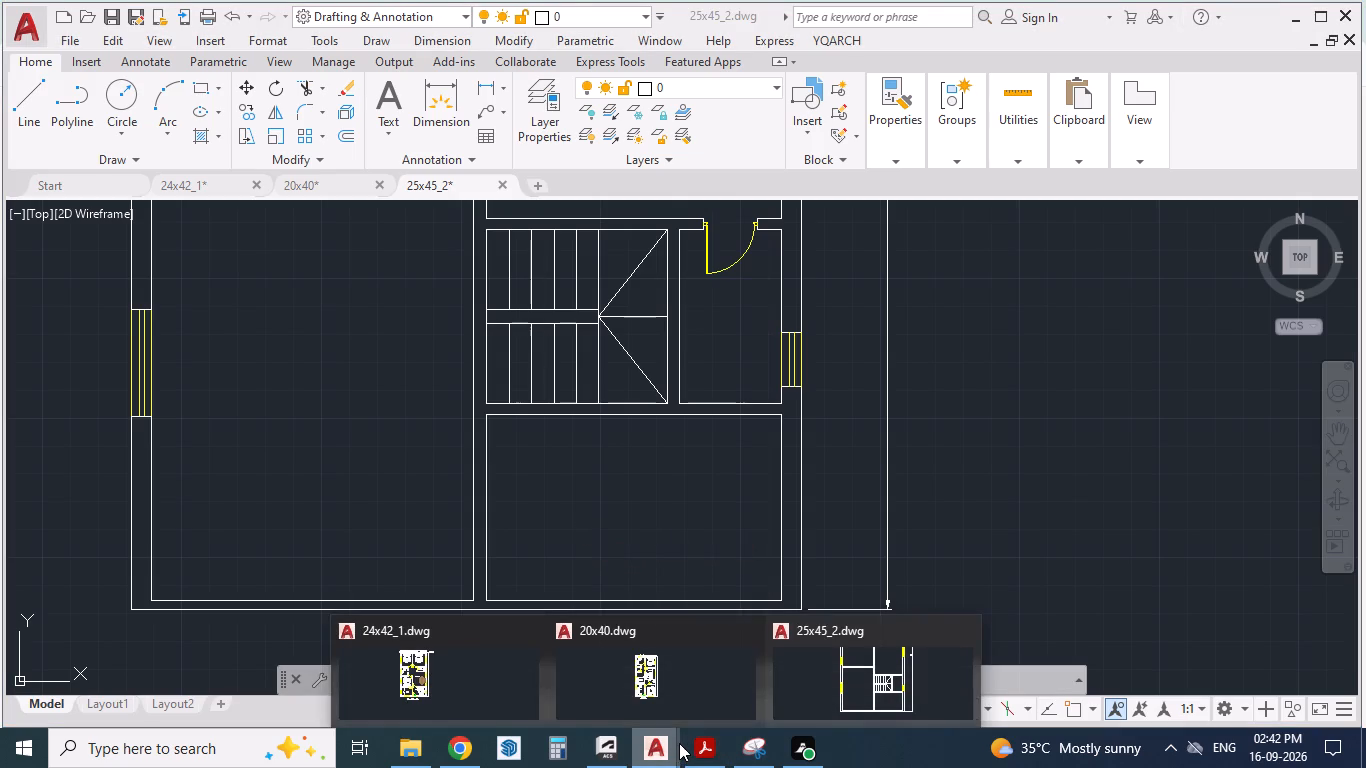
{"action": "left_click", "coordinate": [687, 740]}
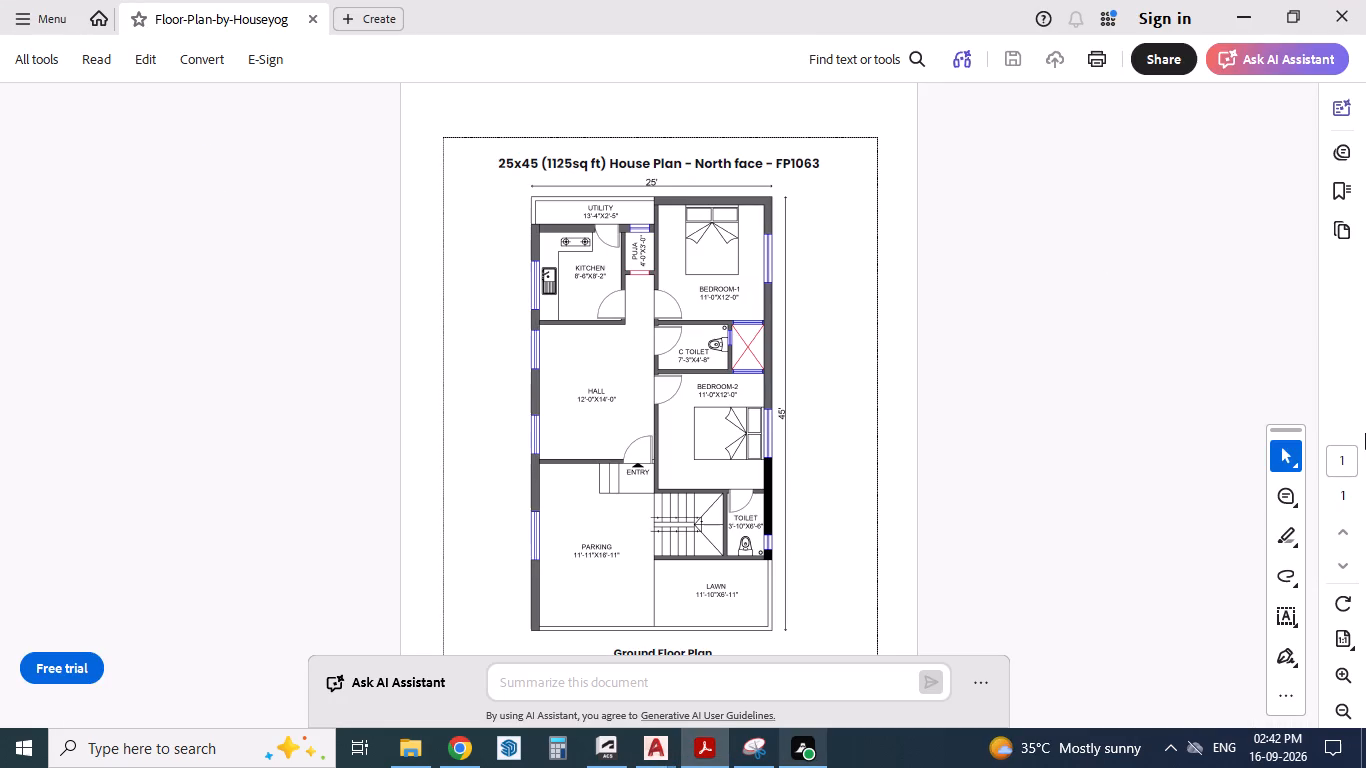
{"action": "scroll", "coordinate": [852, 362], "scroll_direction": "down", "scroll_amount": 1}
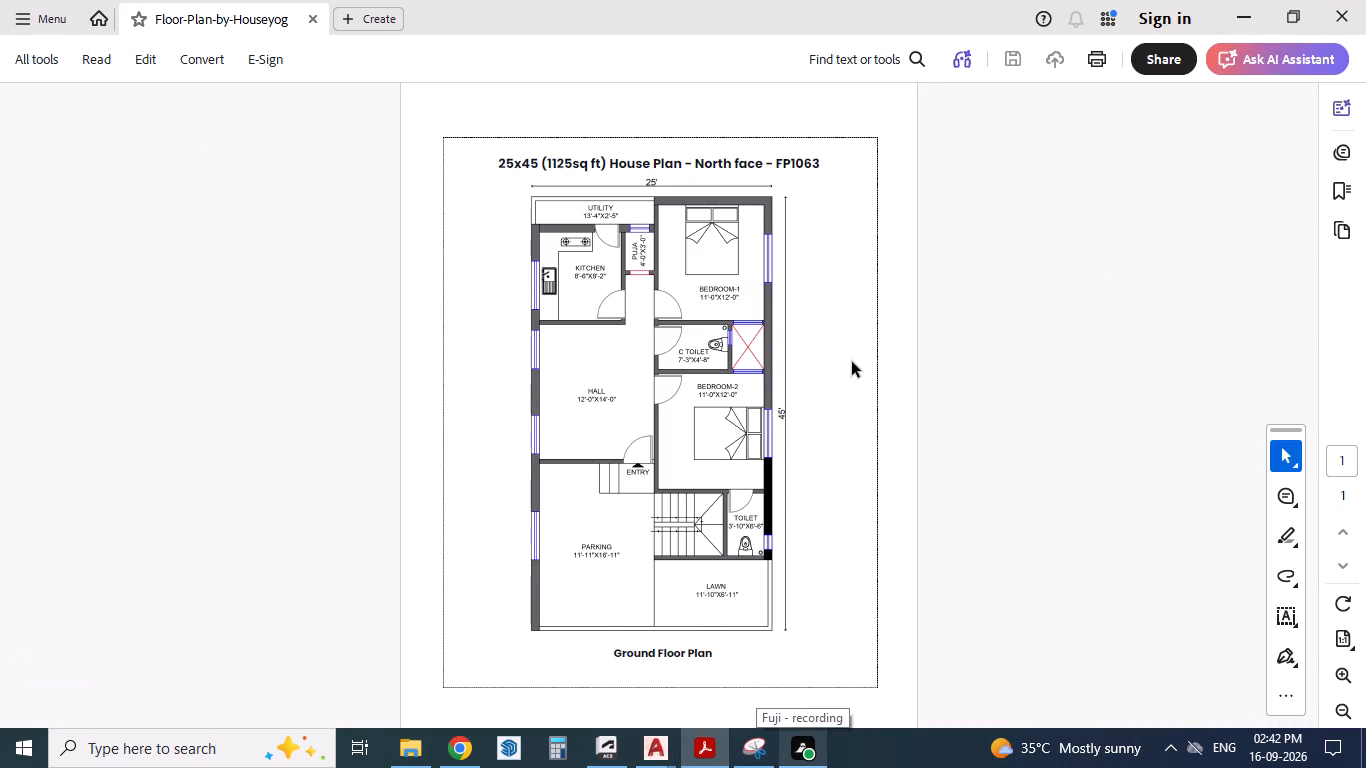
{"action": "left_click", "coordinate": [701, 755]}
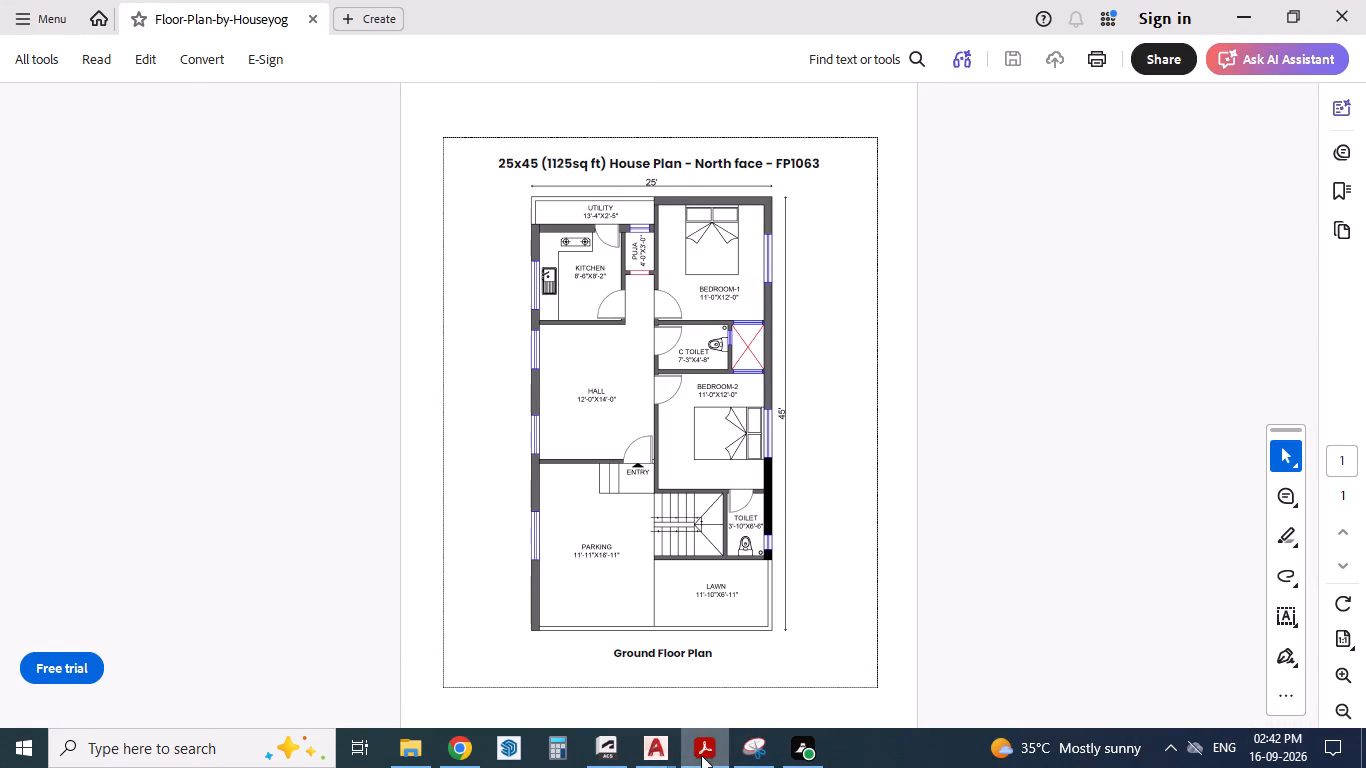
{"action": "scroll", "coordinate": [502, 485], "scroll_direction": "up", "scroll_amount": 1}
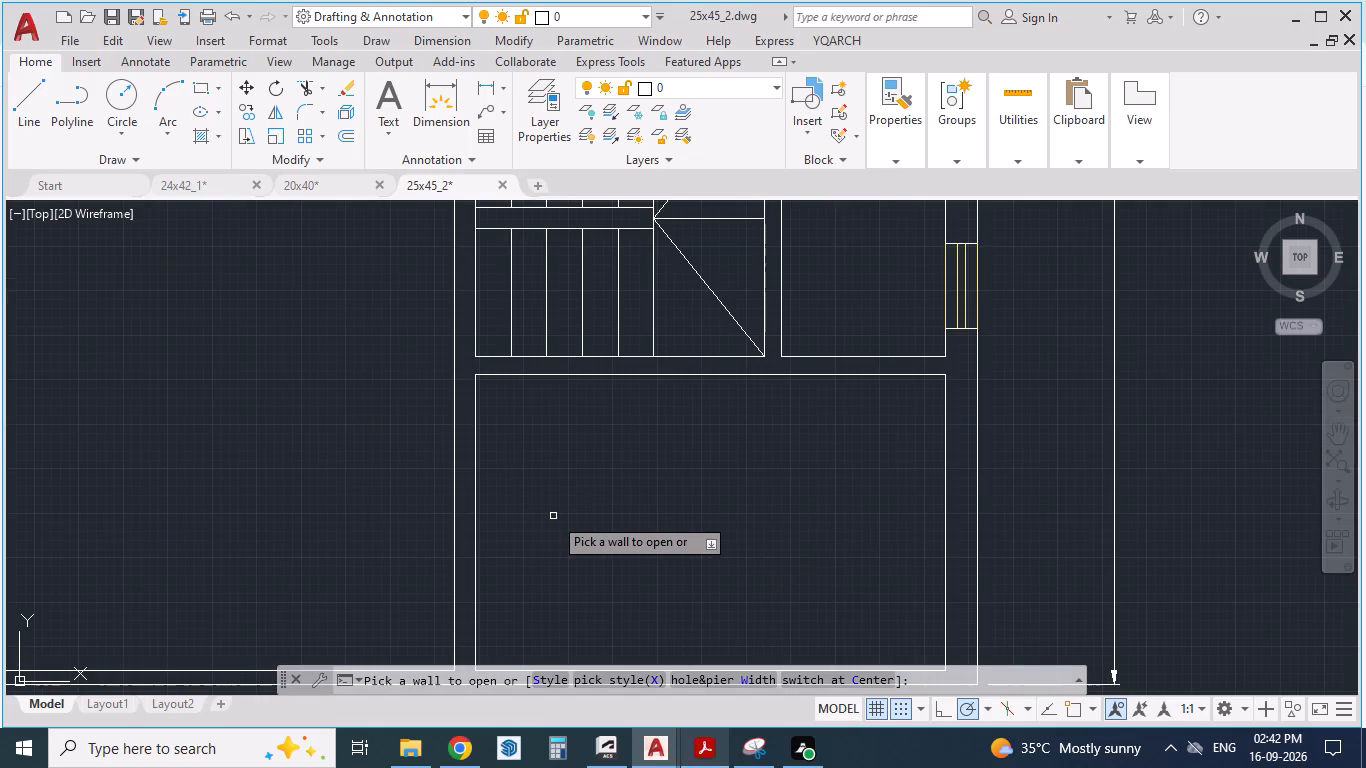
{"action": "key", "text": "Escape"}
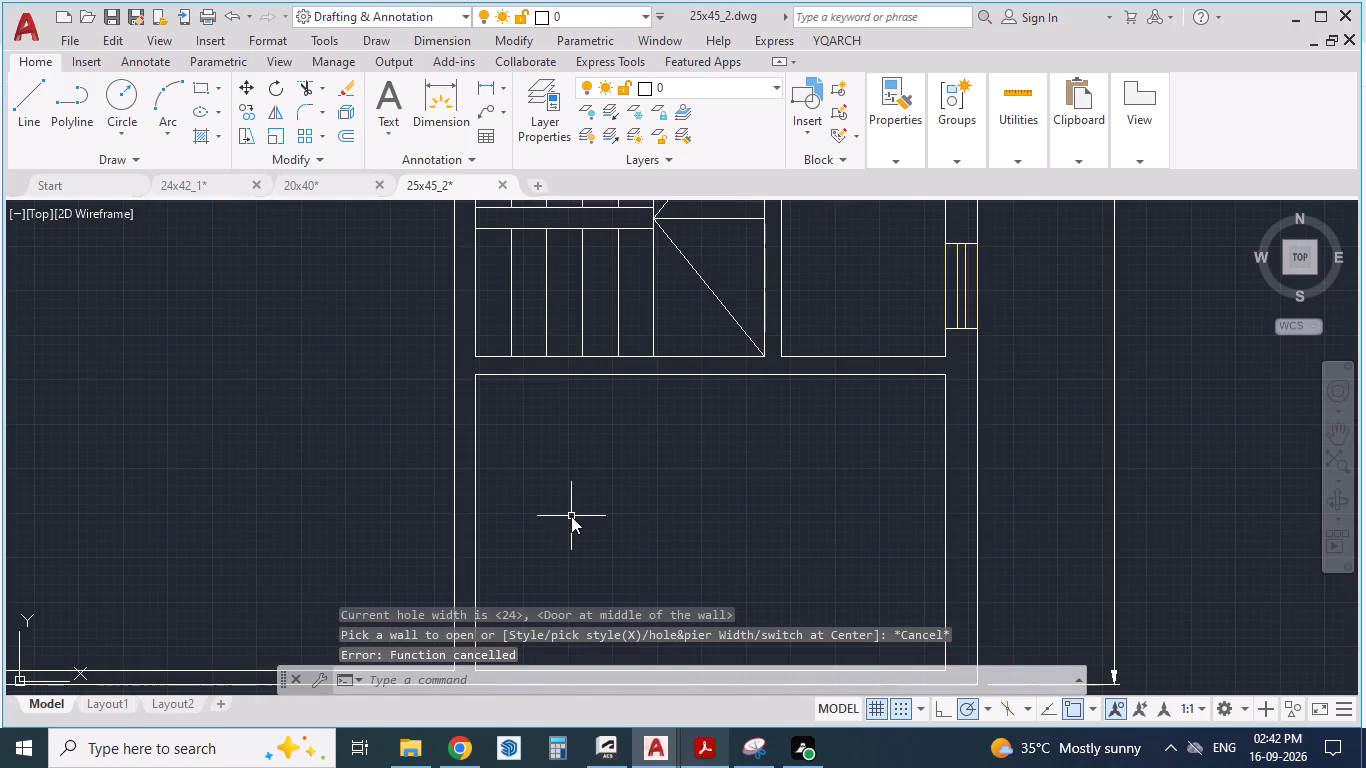
{"action": "left_click", "coordinate": [474, 523]}
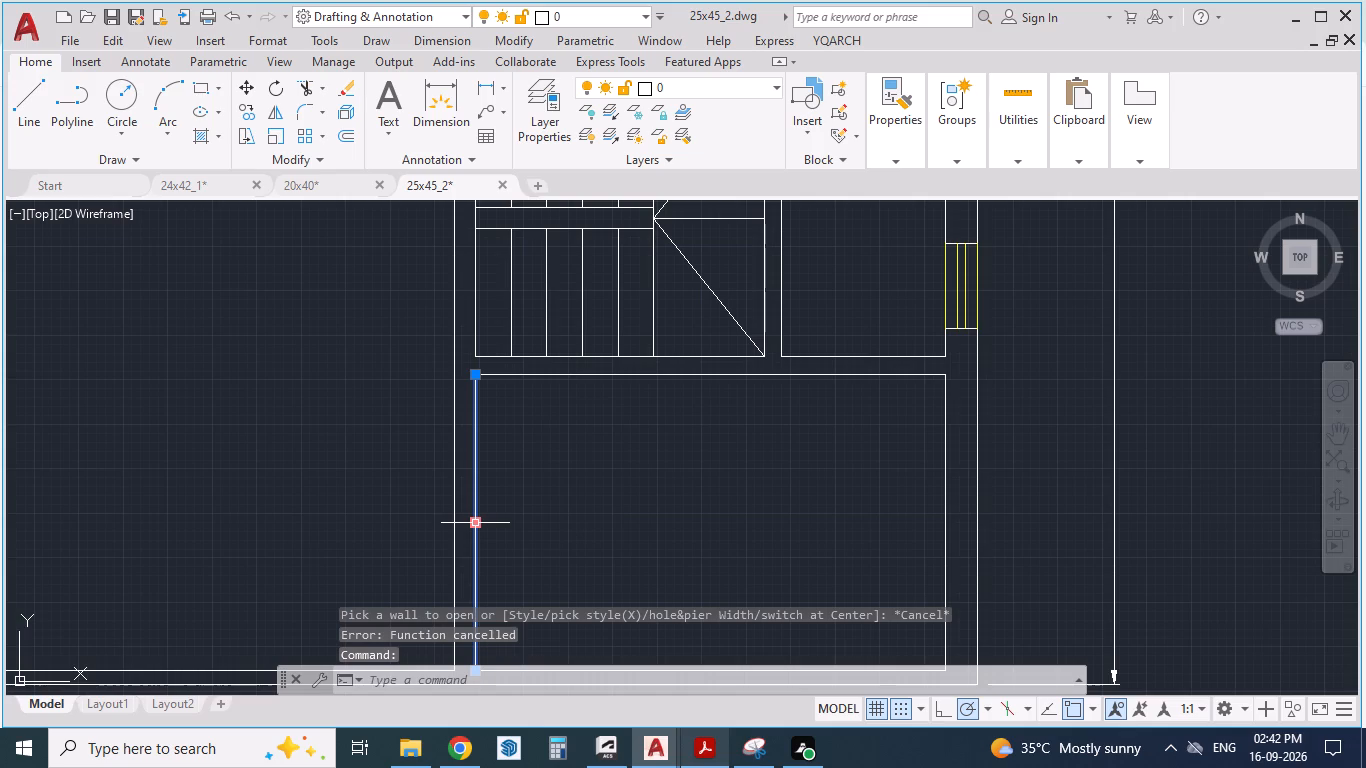
{"action": "key", "text": "Delete"}
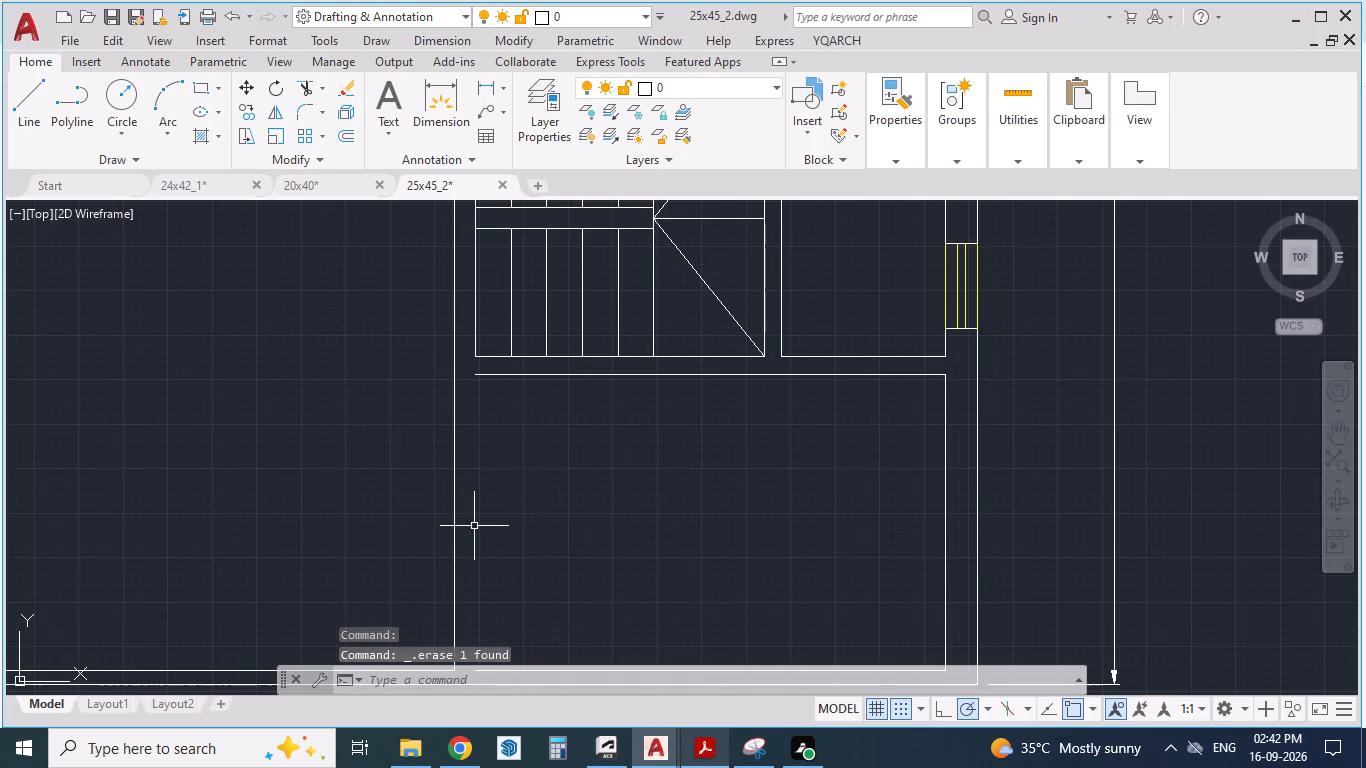
Extend the Lawn's staircase-side wall line and its inner front wall line to the remaining Parking–Lawn boundary line.
{"action": "type", "text": "EX"}
{"action": "key", "text": "Return"}
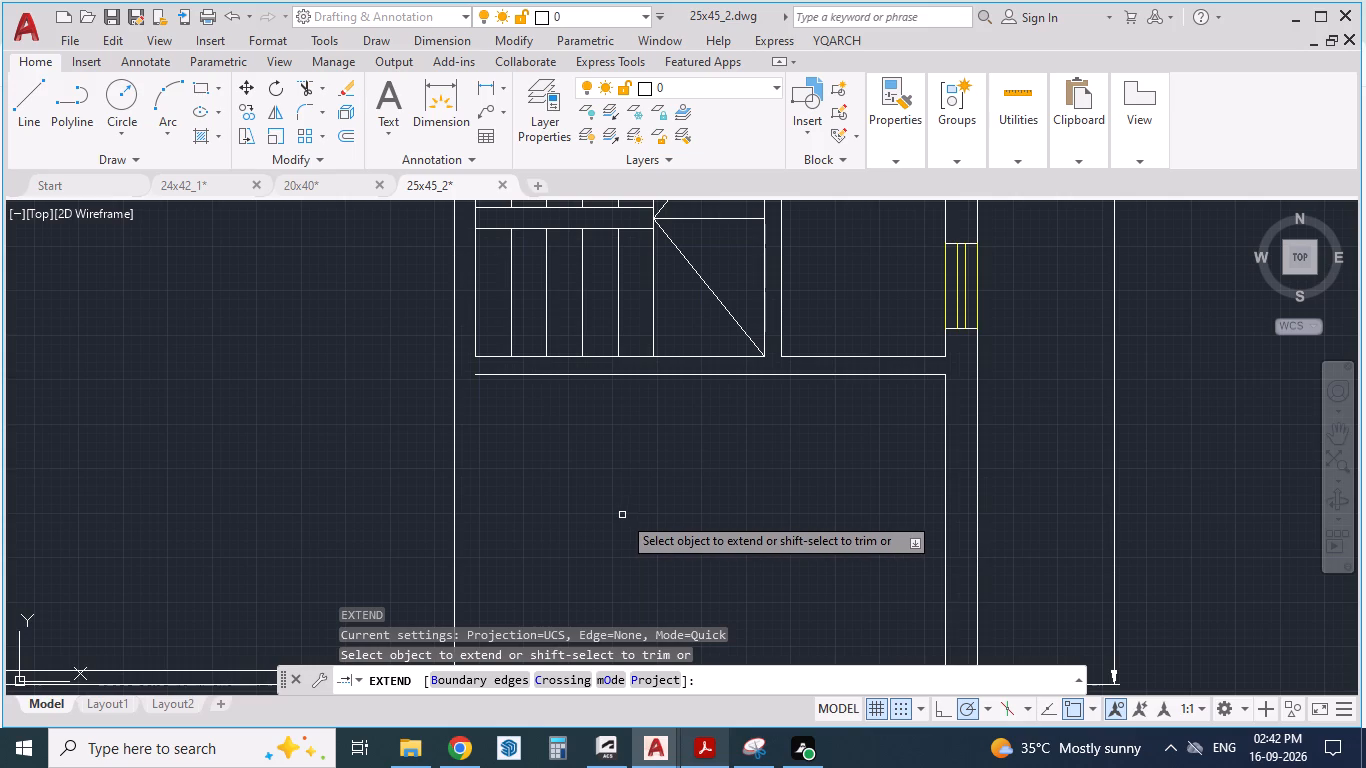
{"action": "left_click", "coordinate": [515, 379]}
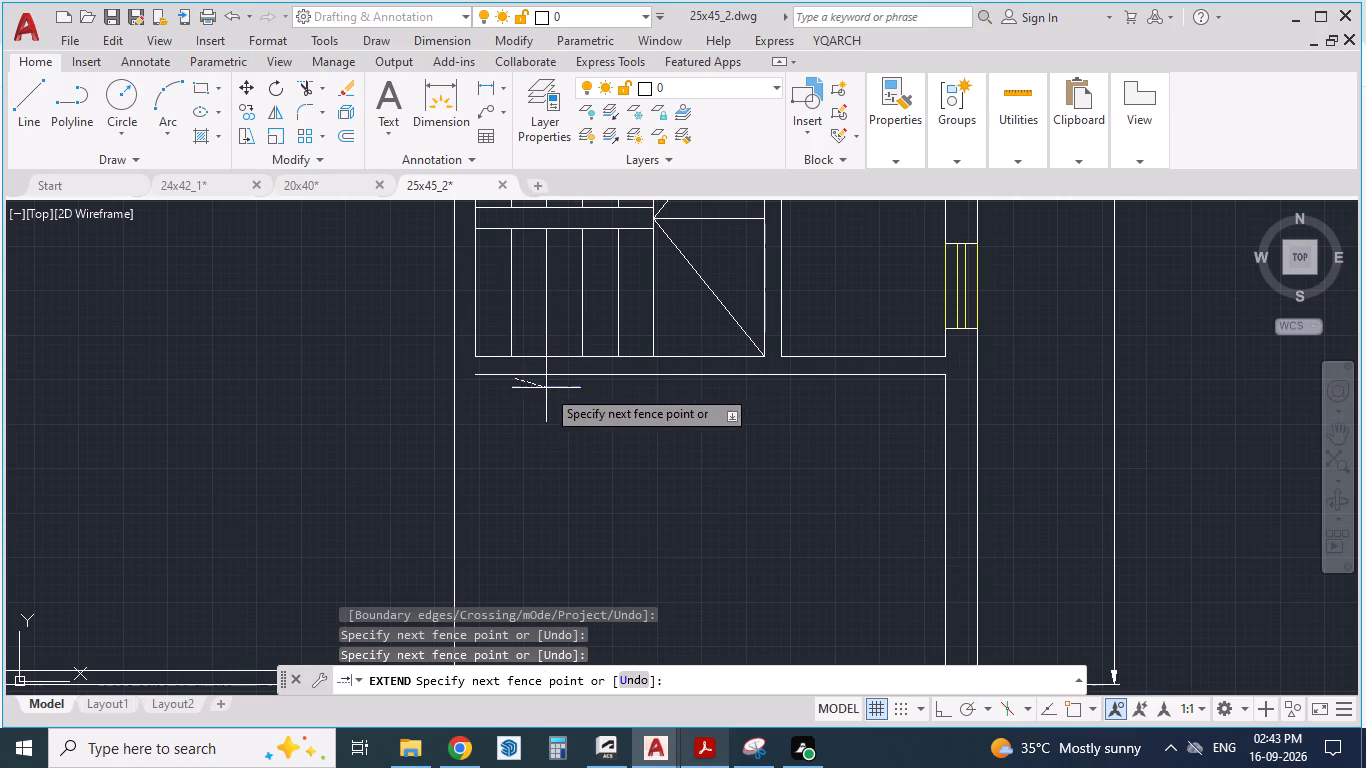
{"action": "left_click", "coordinate": [490, 370]}
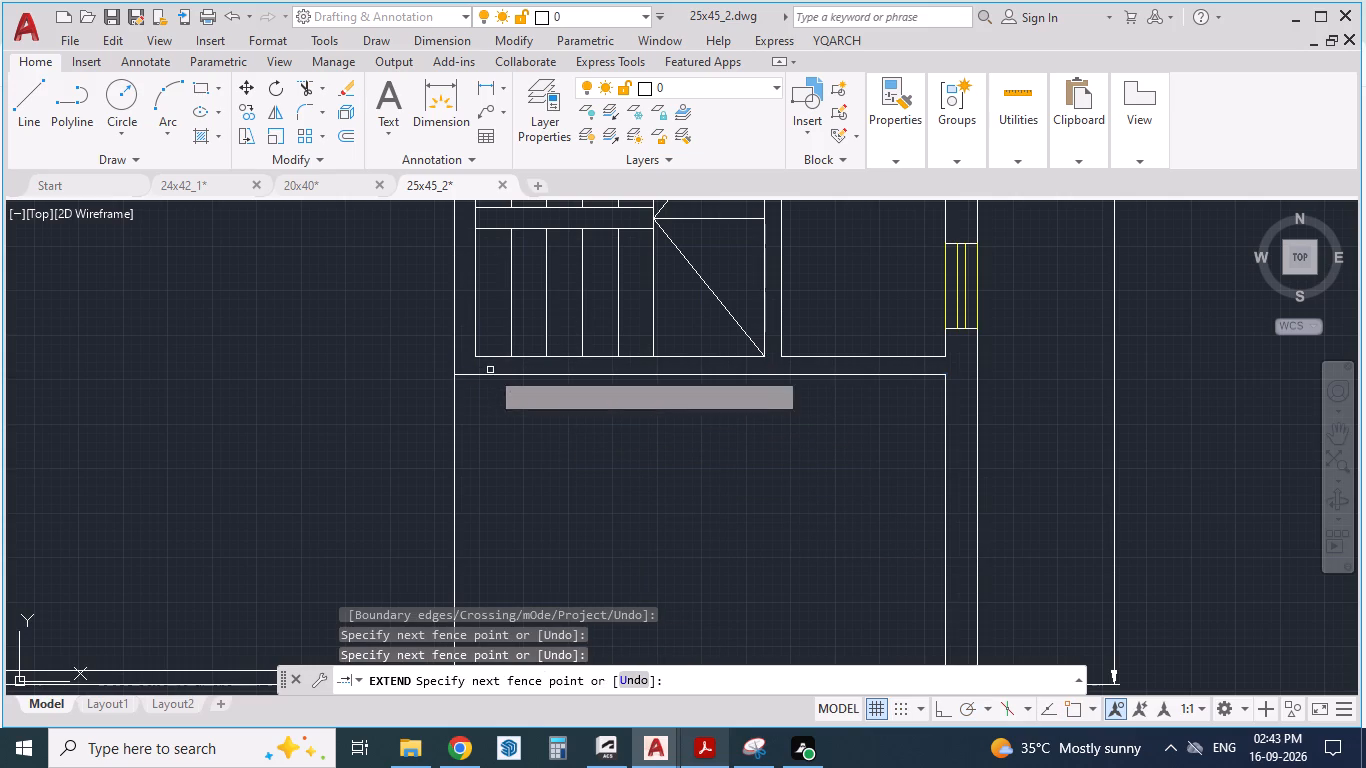
{"action": "scroll", "coordinate": [559, 424], "scroll_direction": "down", "scroll_amount": 3}
{"action": "scroll", "coordinate": [552, 492], "scroll_direction": "up", "scroll_amount": 5}
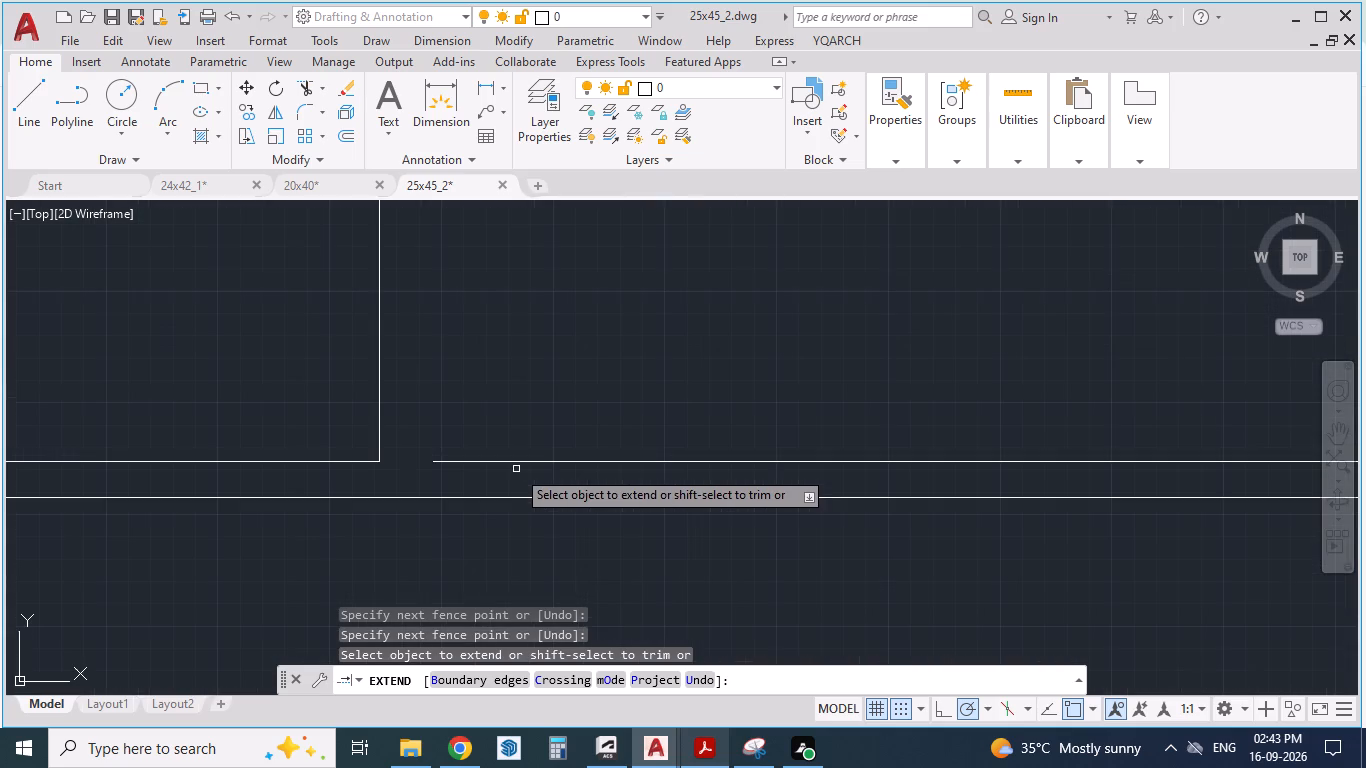
{"action": "left_click", "coordinate": [483, 460]}
{"action": "scroll", "coordinate": [505, 378], "scroll_direction": "down", "scroll_amount": 2}
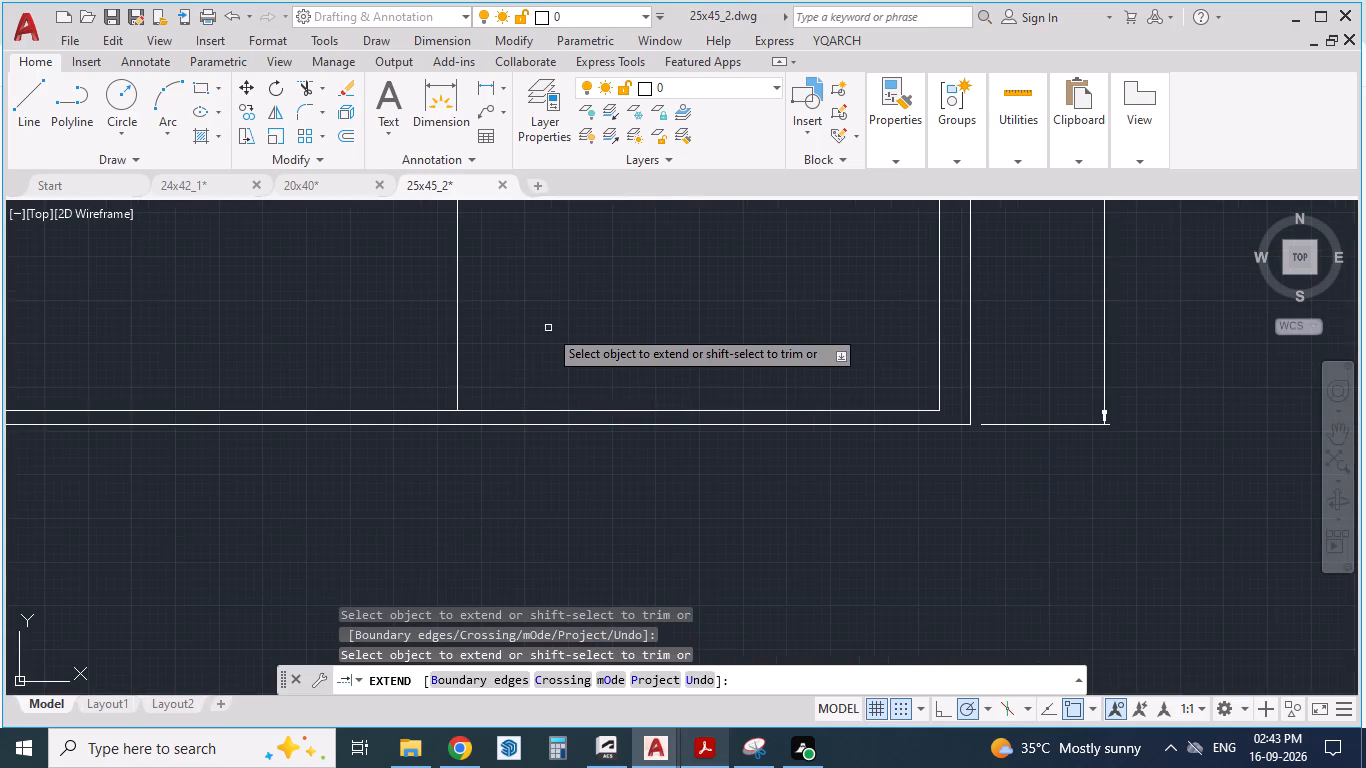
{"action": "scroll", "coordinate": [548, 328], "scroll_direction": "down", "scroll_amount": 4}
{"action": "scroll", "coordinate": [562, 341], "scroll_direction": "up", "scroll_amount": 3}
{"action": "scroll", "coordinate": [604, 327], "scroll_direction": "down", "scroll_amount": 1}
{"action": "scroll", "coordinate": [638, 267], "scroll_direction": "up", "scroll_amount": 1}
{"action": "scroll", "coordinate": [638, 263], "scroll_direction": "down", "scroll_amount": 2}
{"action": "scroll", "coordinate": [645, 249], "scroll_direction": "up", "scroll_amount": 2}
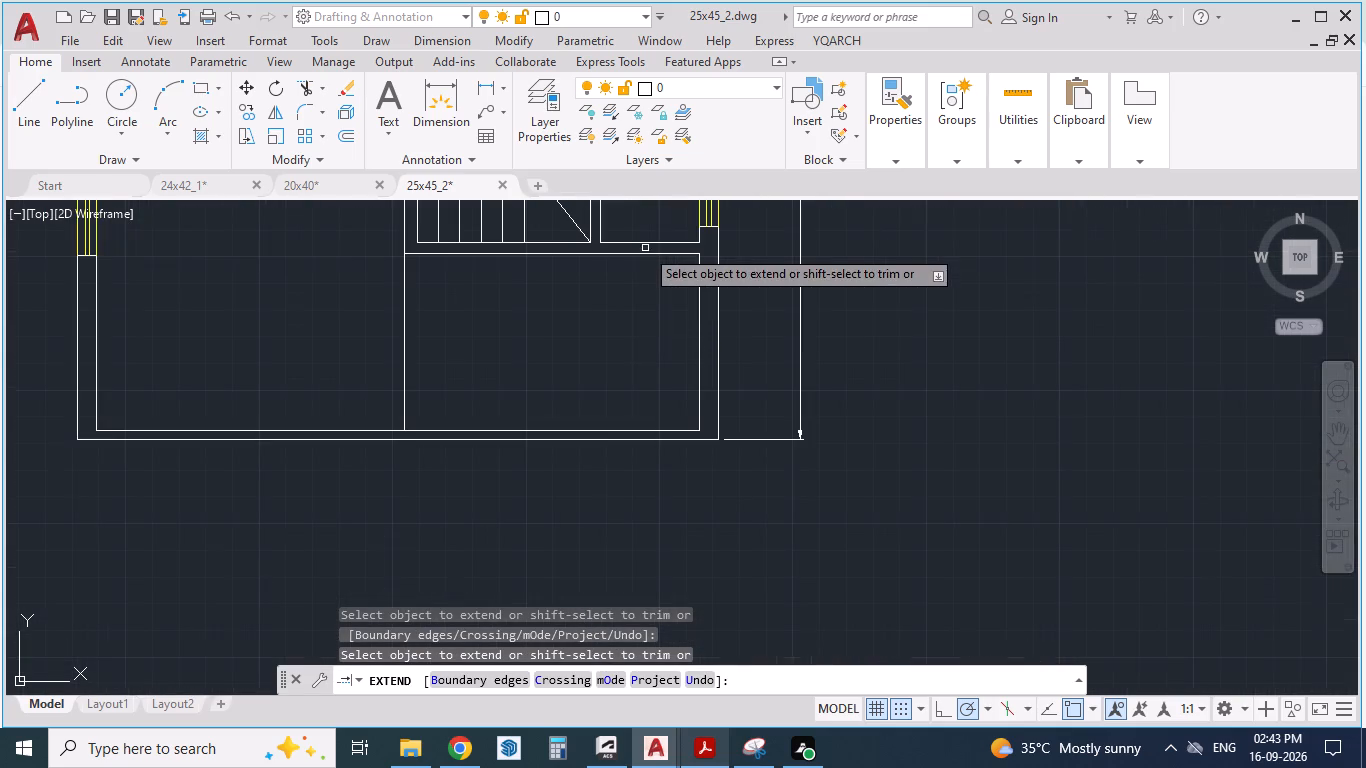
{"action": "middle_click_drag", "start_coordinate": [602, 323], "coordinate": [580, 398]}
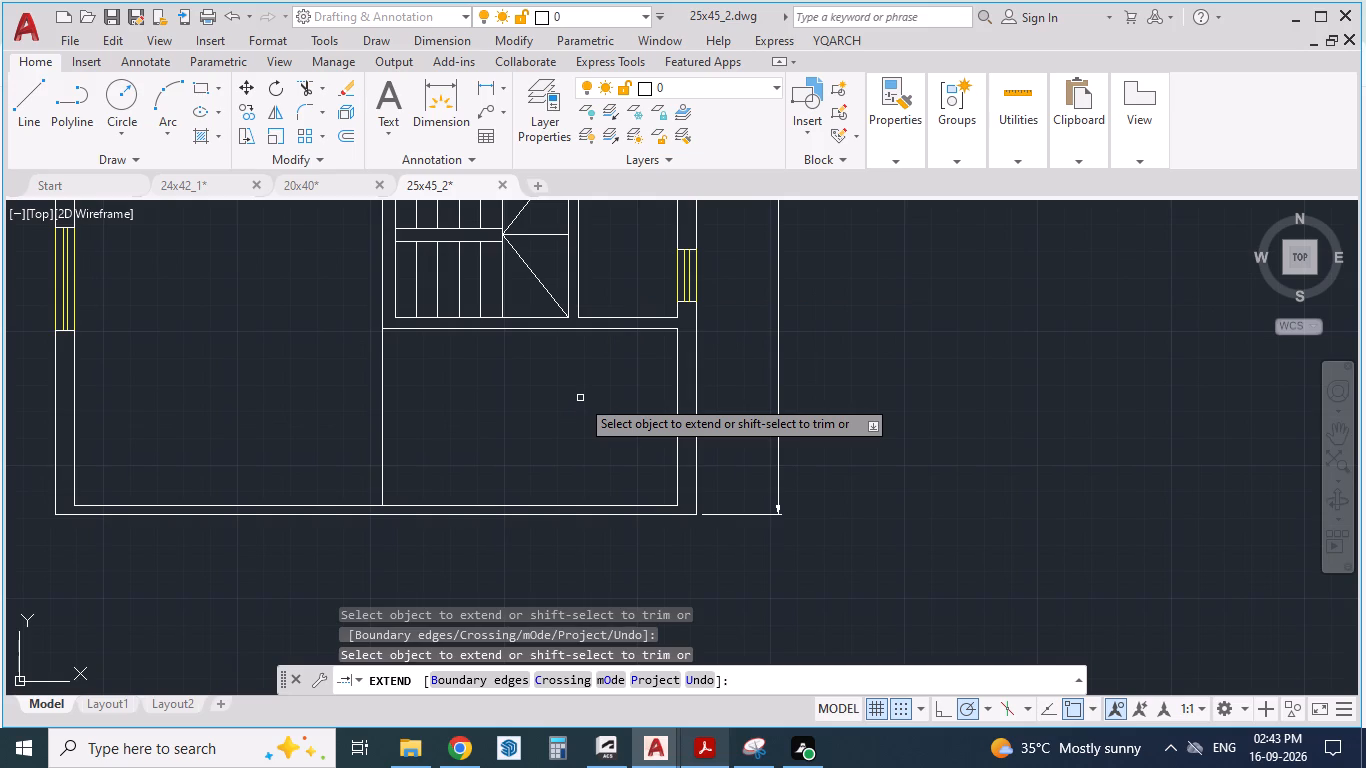
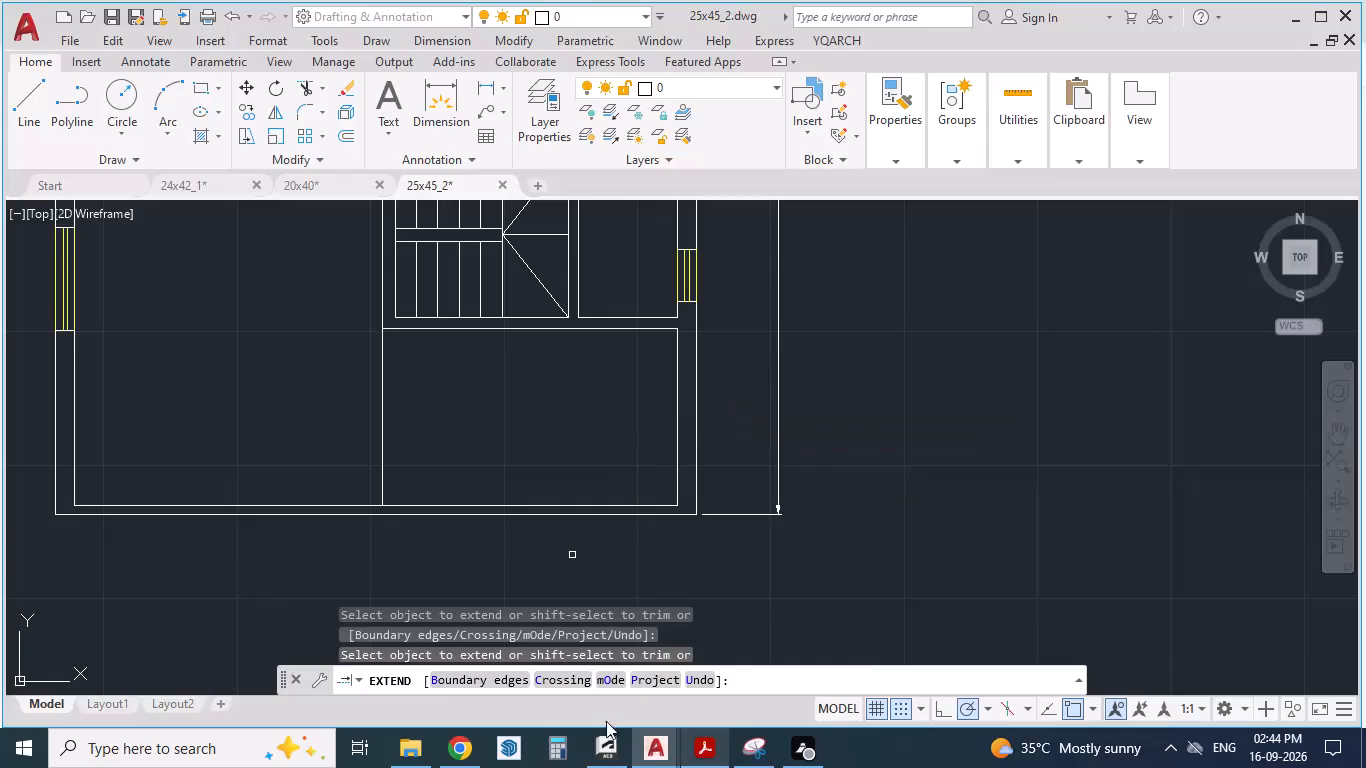
Check the Lawn walls in the reference floor plan PDF and delete the inner line of the Lawn's outer side wall opposite Parking in AutoCAD.
{"action": "left_click", "coordinate": [699, 752]}
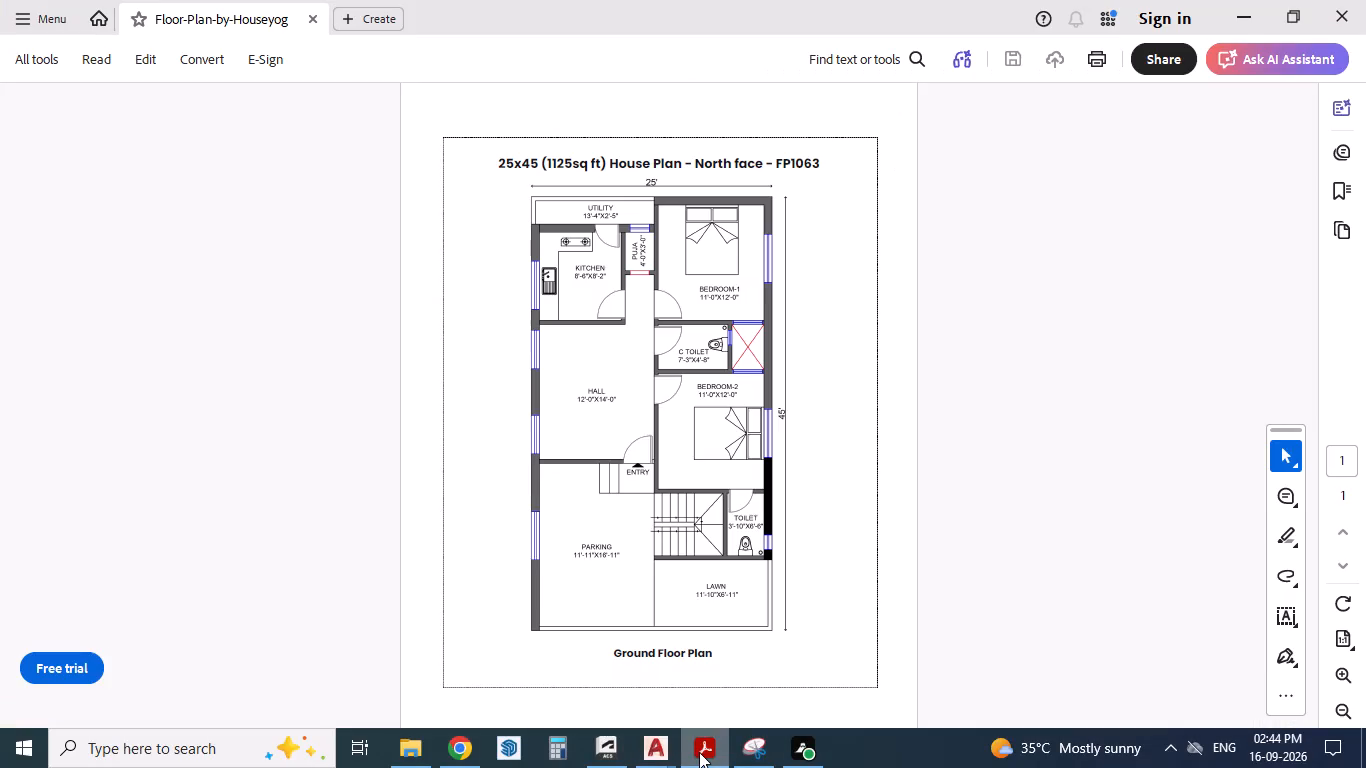
{"action": "left_click", "coordinate": [699, 752]}
{"action": "scroll", "coordinate": [700, 424], "scroll_direction": "up", "scroll_amount": 1}
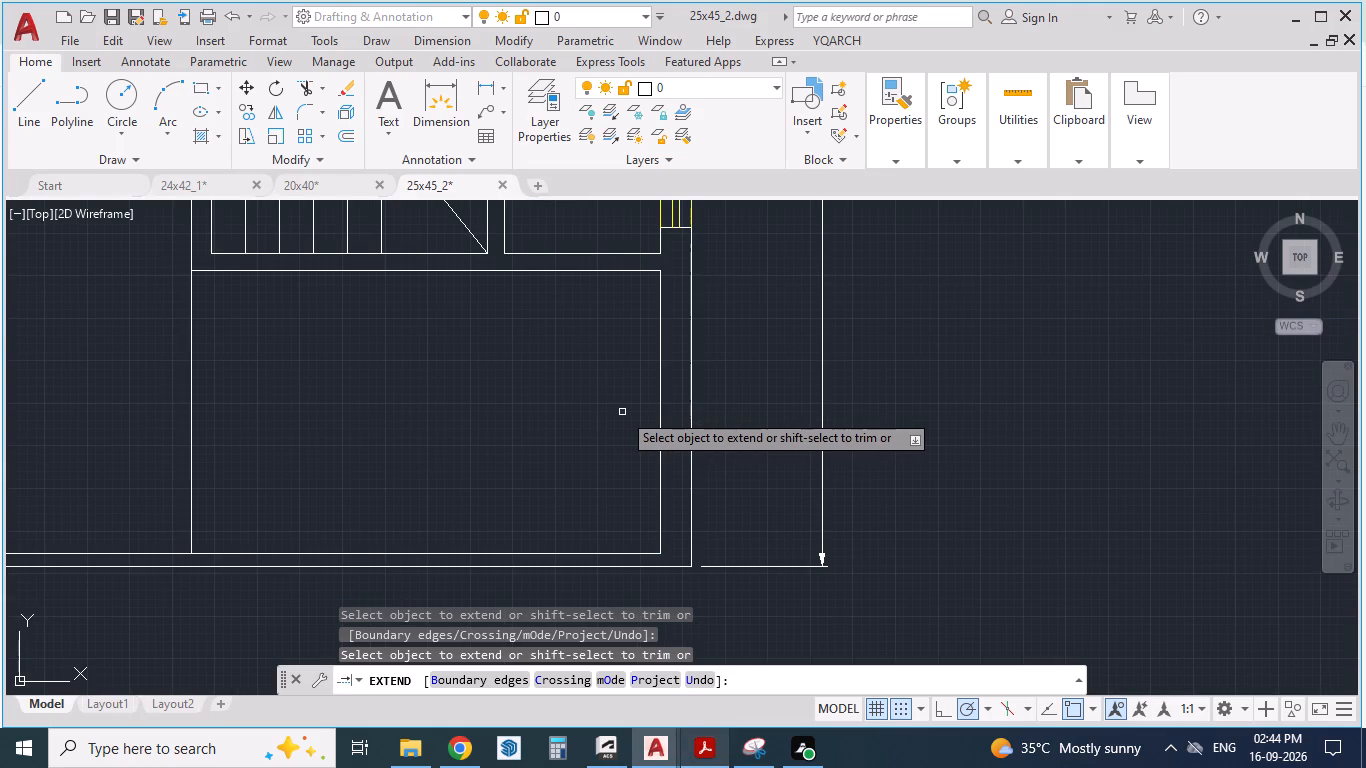
{"action": "key", "text": "Escape"}
{"action": "key", "text": "Escape"}
{"action": "key", "text": "Escape"}
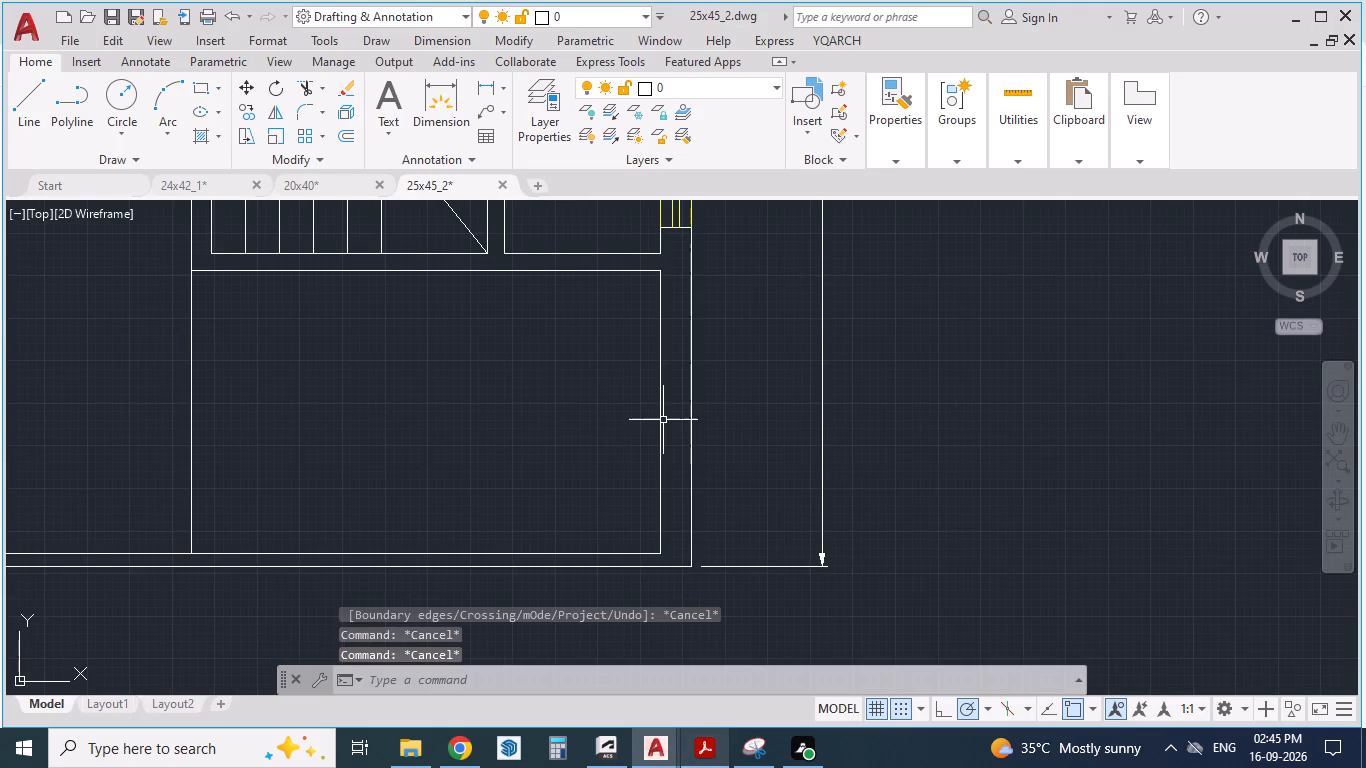
{"action": "left_click", "coordinate": [663, 420]}
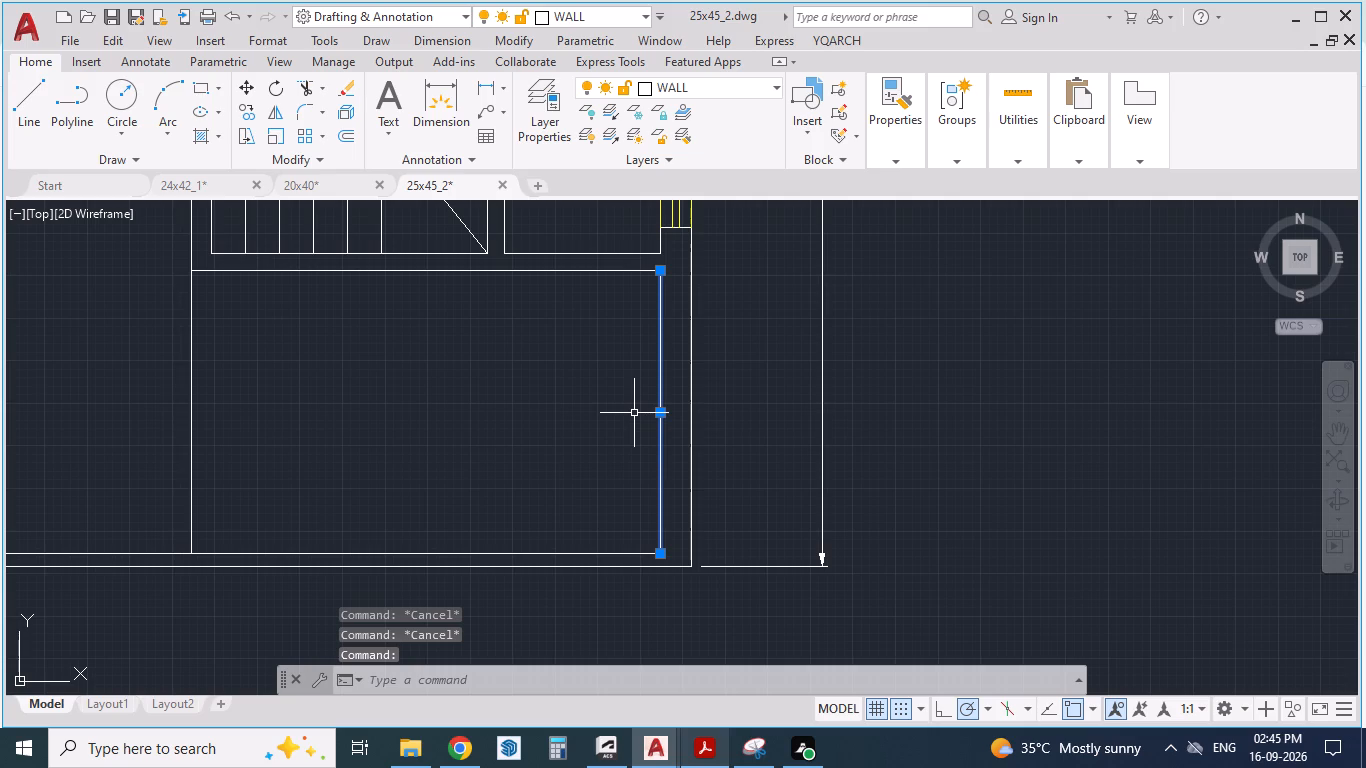
{"action": "key", "text": "Delete"}
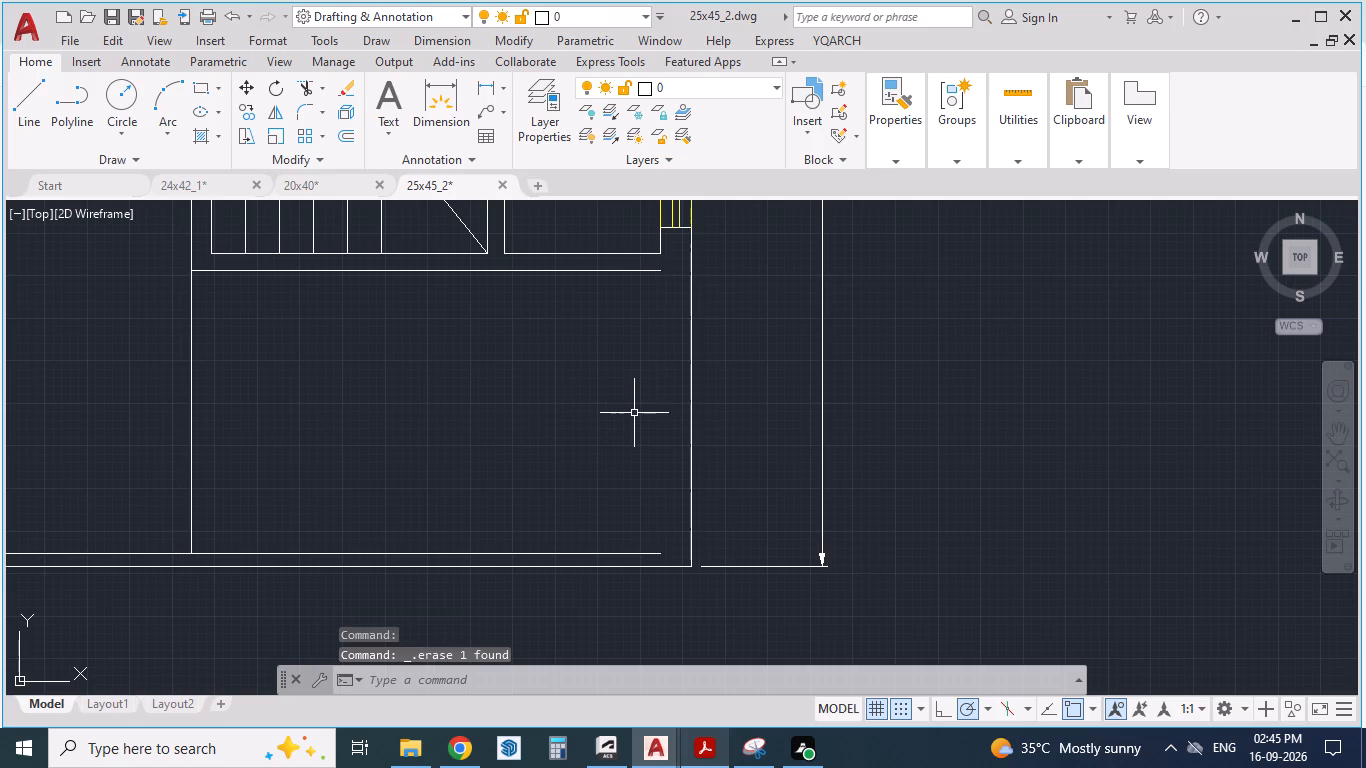
Offset the outer line of the Lawn's side wall 4" inward, toward the Lawn.
{"action": "key", "text": "o"}
{"action": "key", "text": "Return"}
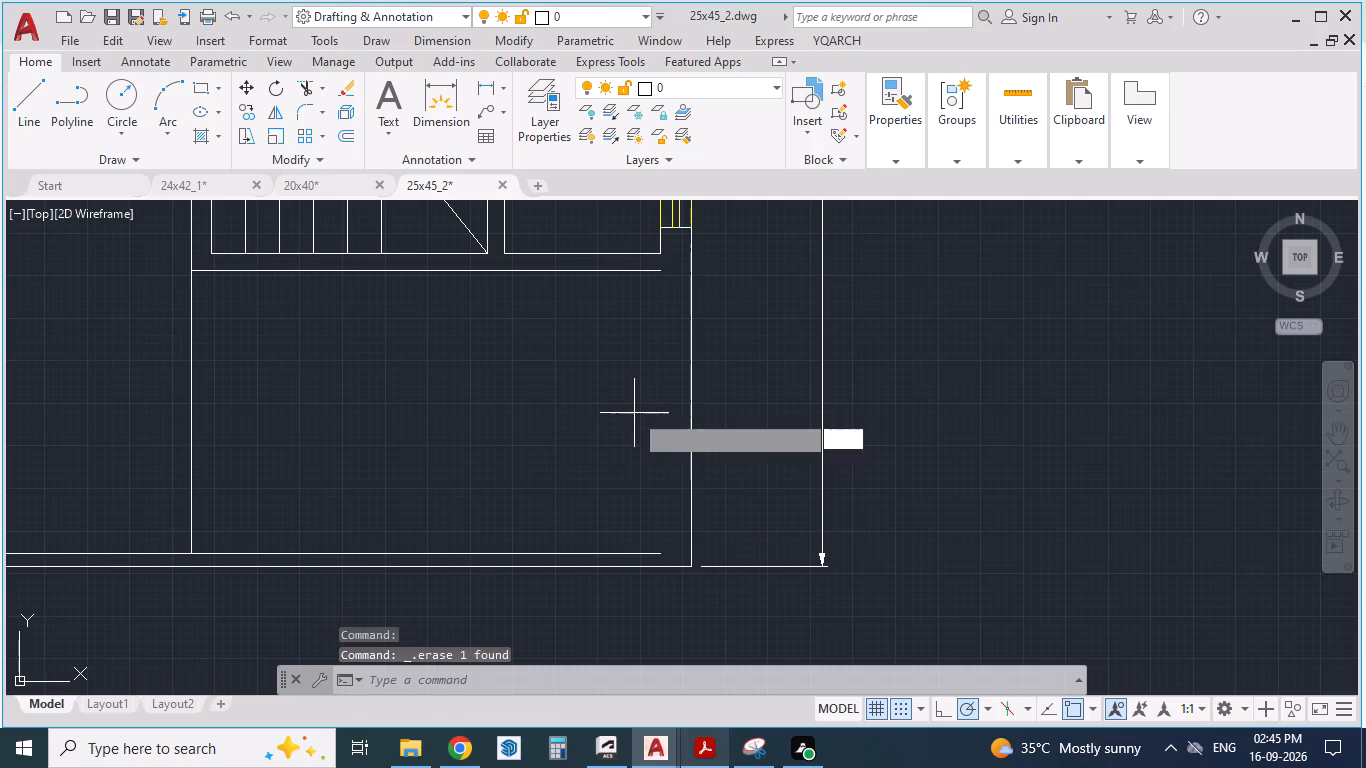
{"action": "key", "text": "4"}
{"action": "key", "text": "shift+quotedbl"}
{"action": "key", "text": "Return"}
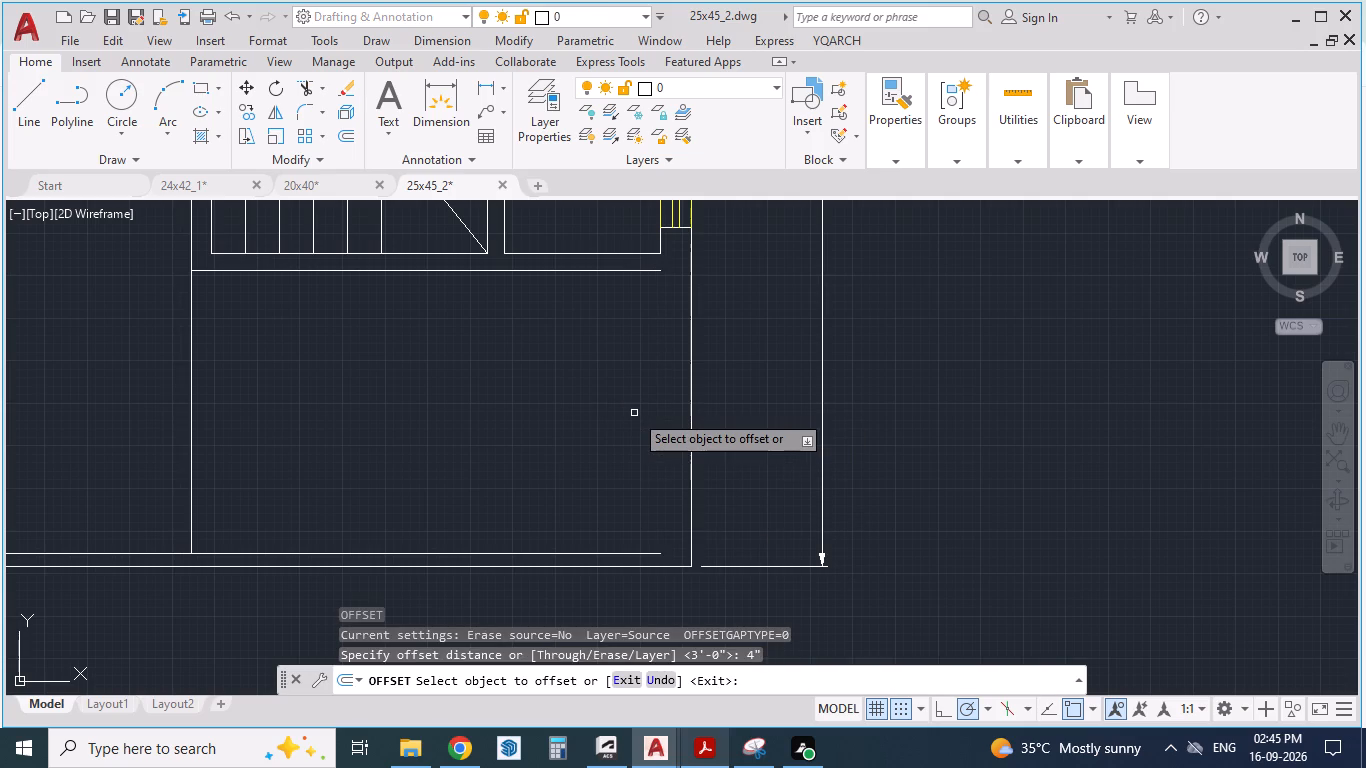
{"action": "left_click", "coordinate": [690, 482]}
{"action": "left_click", "coordinate": [662, 470]}
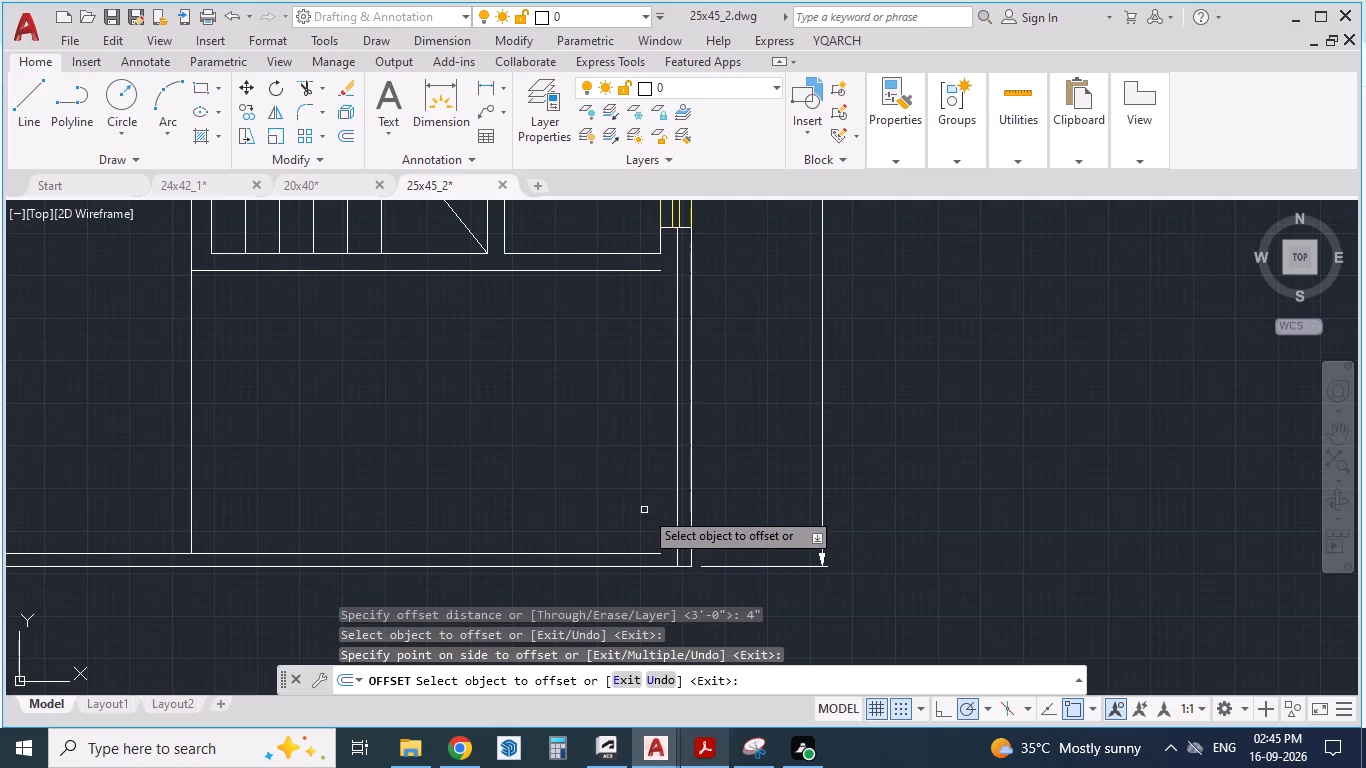
{"action": "key", "text": "Escape"}
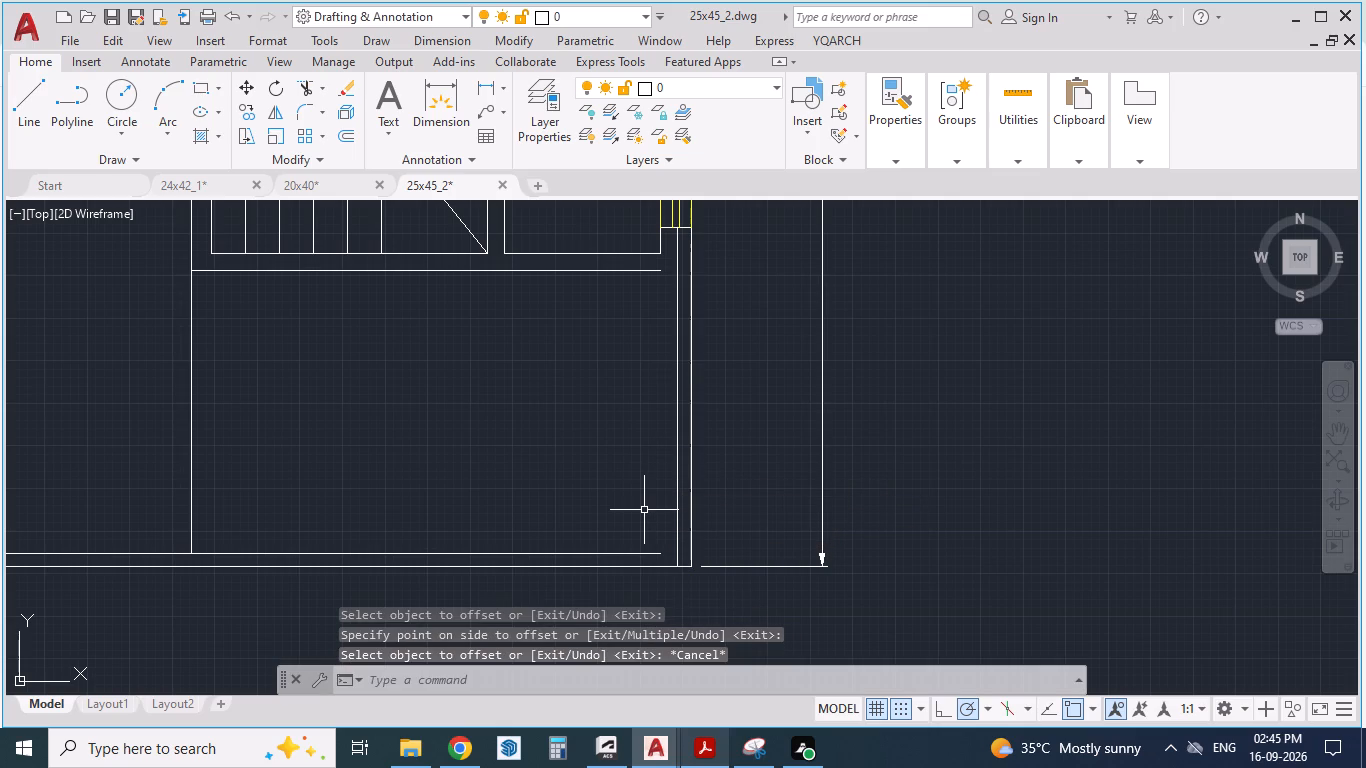
Extend the Lawn's inner front wall line through to the outer side wall line, and its staircase-side wall line to the offset inner line.
{"action": "type", "text": "EX"}
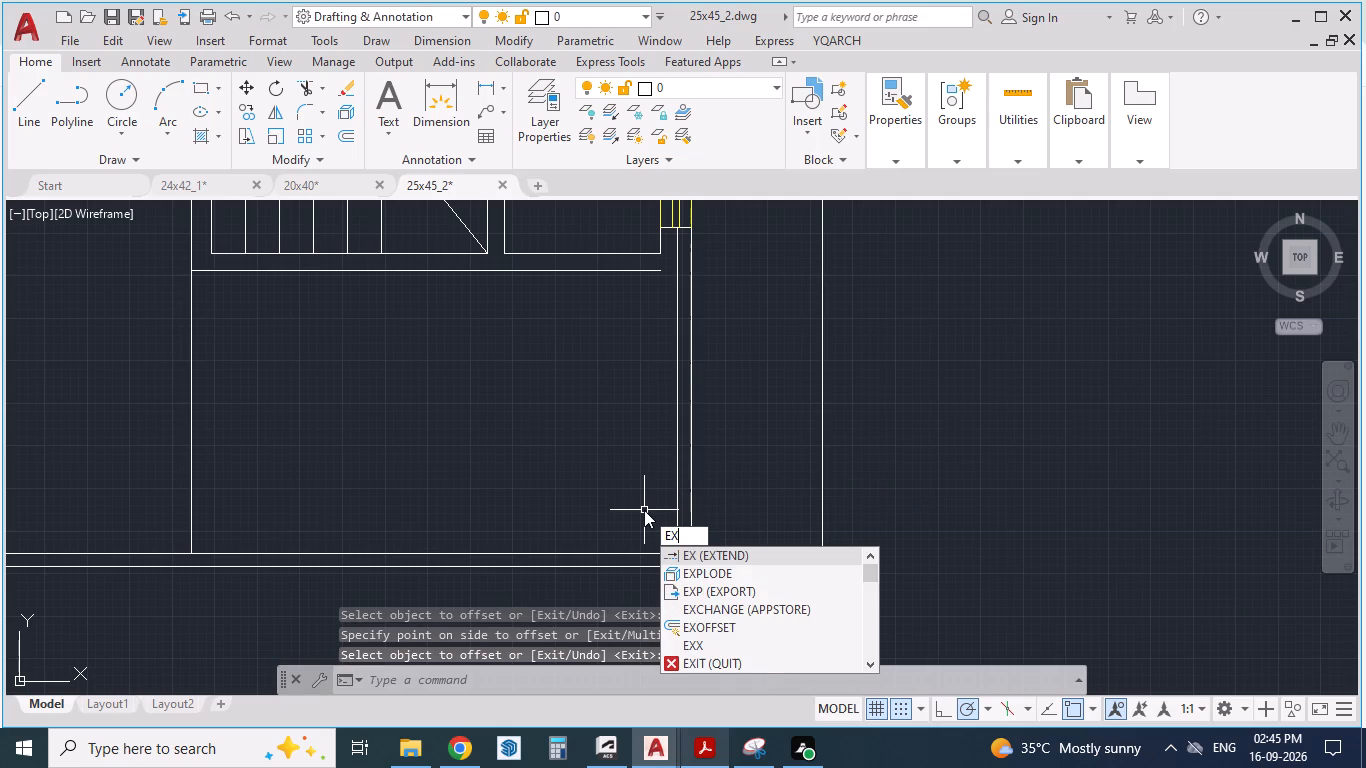
{"action": "key", "text": "Return"}
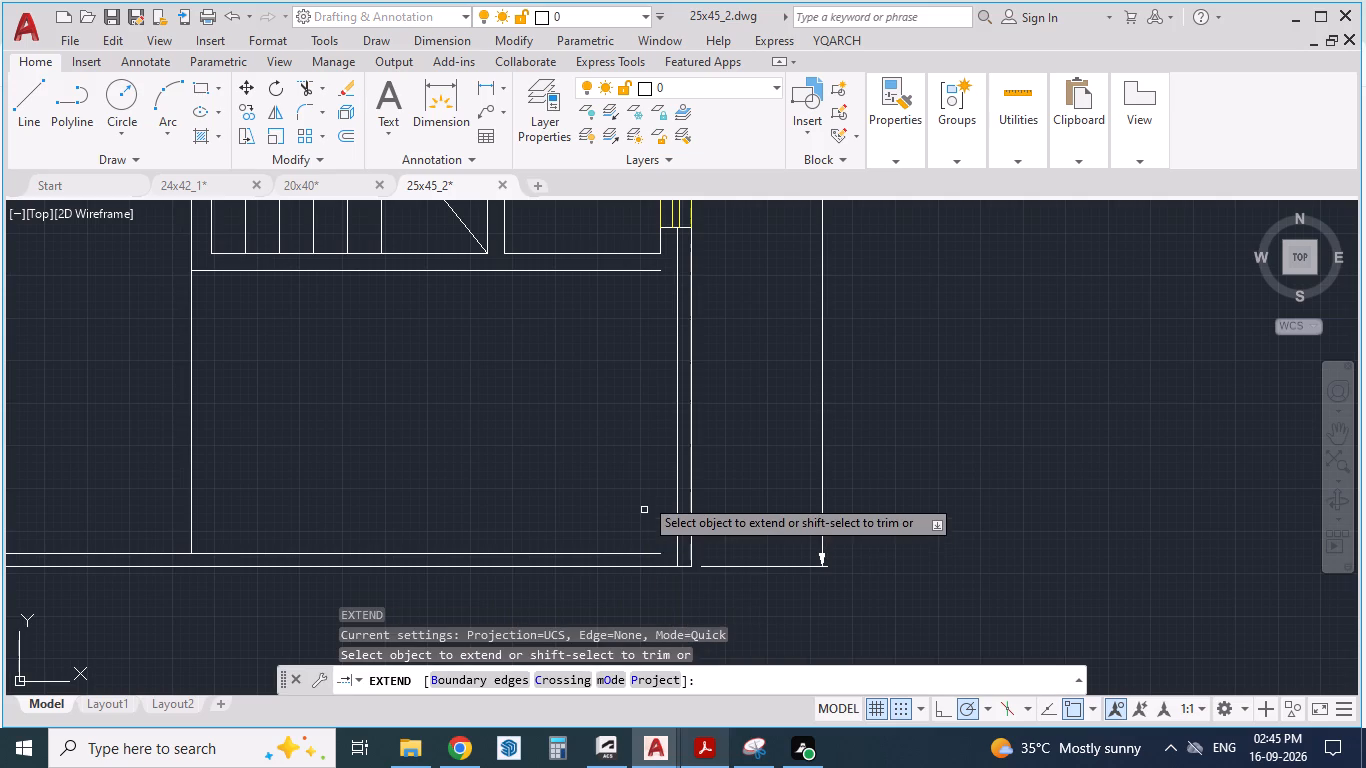
{"action": "scroll", "coordinate": [667, 630], "scroll_direction": "up", "scroll_amount": 2}
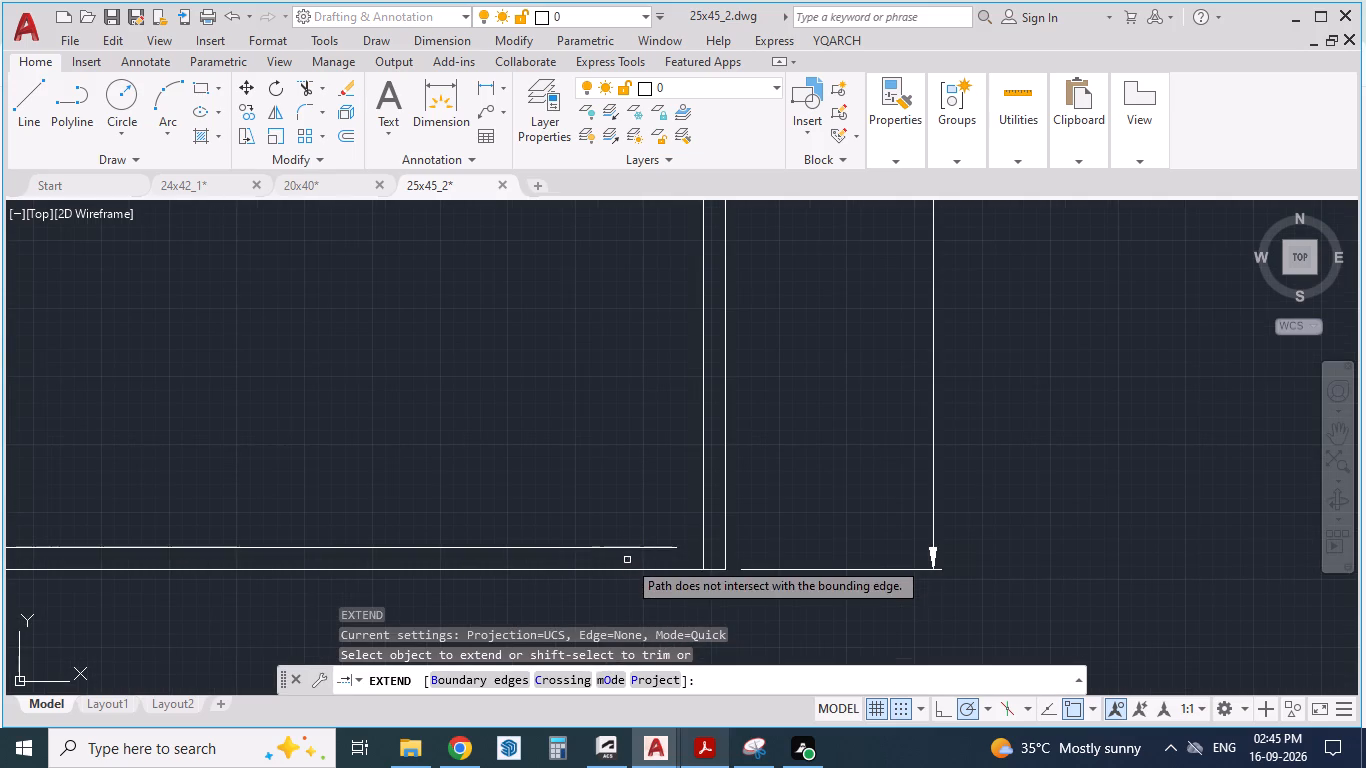
{"action": "left_click", "coordinate": [634, 546]}
{"action": "left_click", "coordinate": [666, 546]}
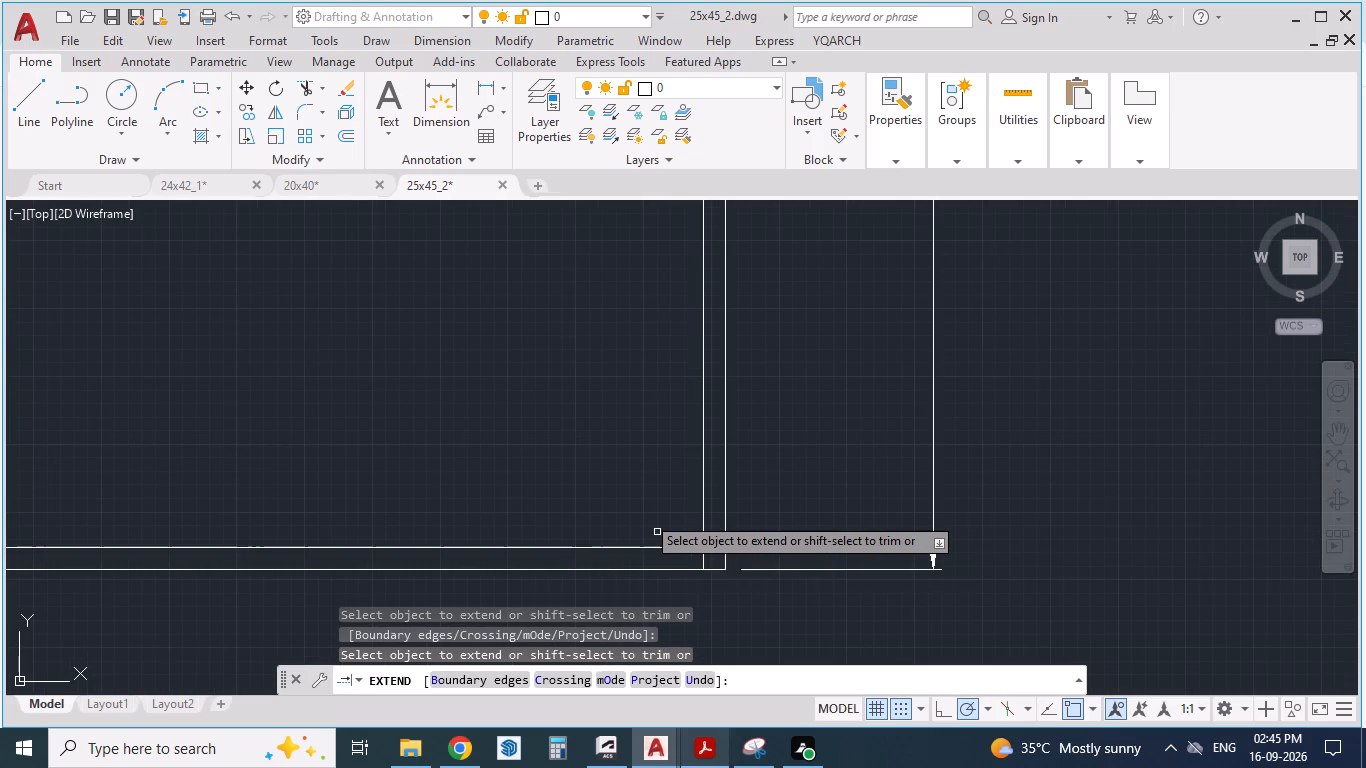
{"action": "scroll", "coordinate": [637, 494], "scroll_direction": "down", "scroll_amount": 1}
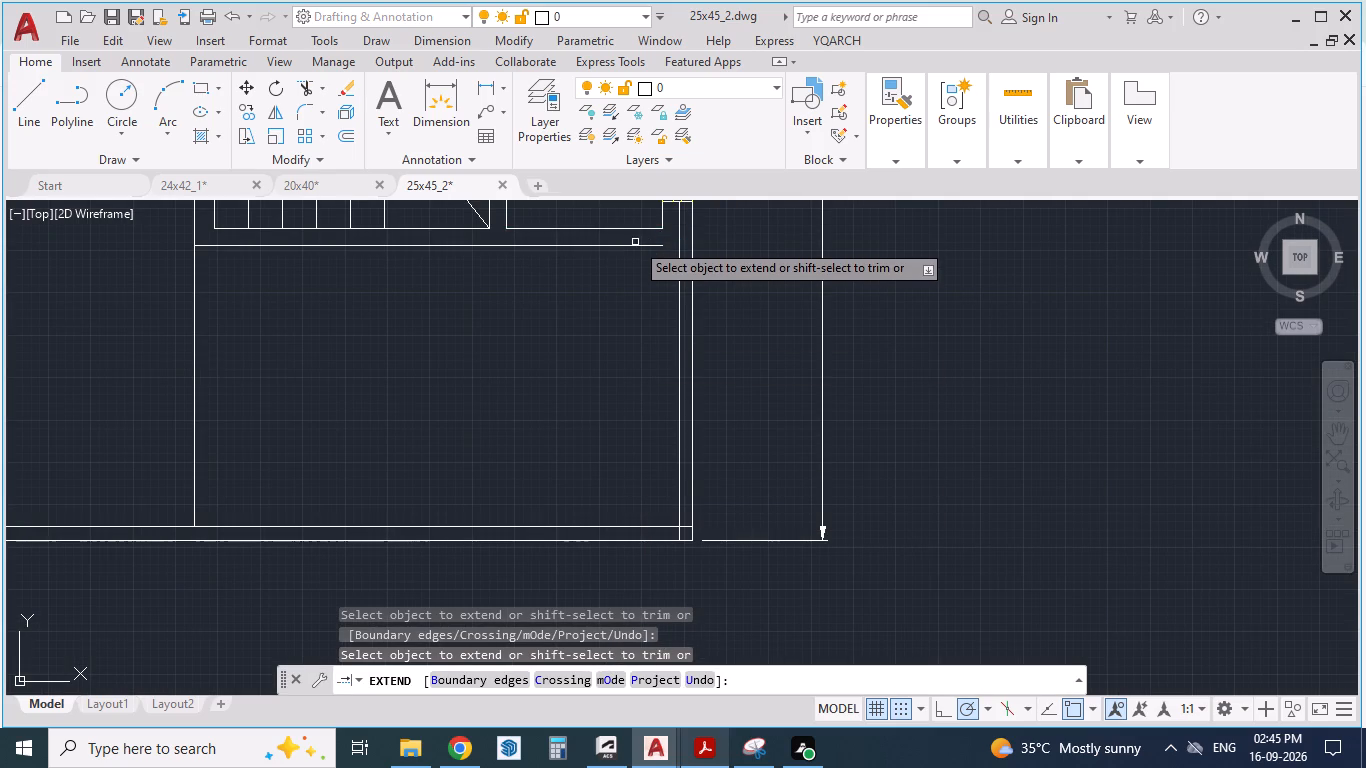
{"action": "left_click", "coordinate": [635, 244]}
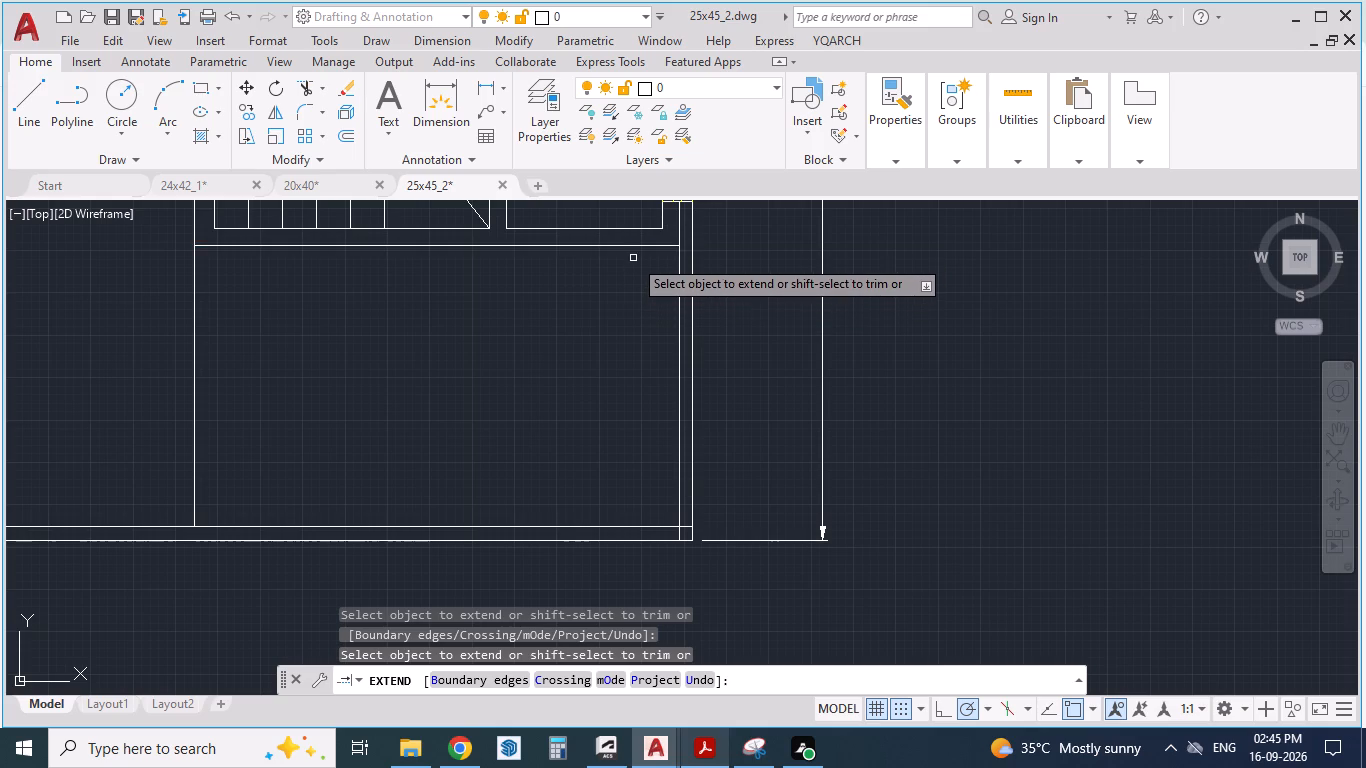
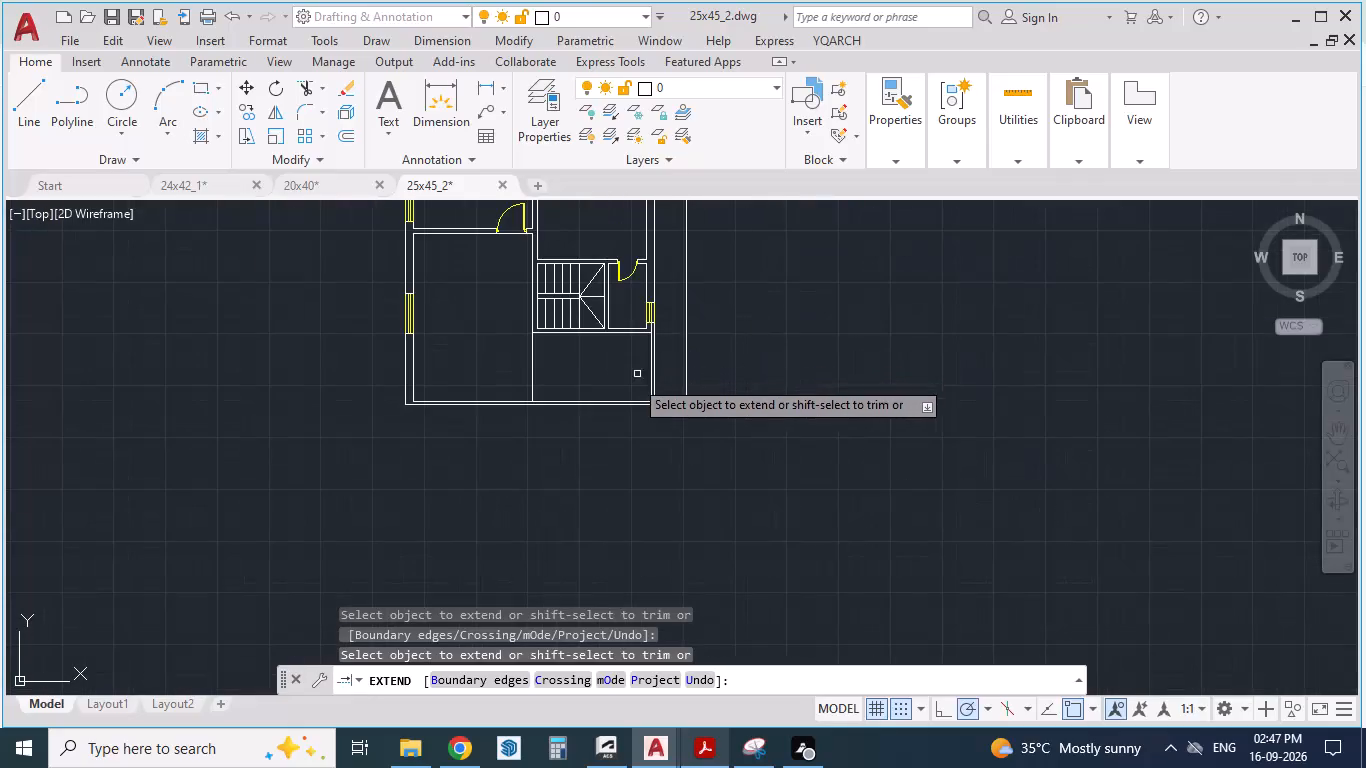
Check the Lawn corner in the reference PDF and trim the overlapping inner wall line ends at the Lawn's outer front corner in AutoCAD.
{"action": "scroll", "coordinate": [495, 323], "scroll_direction": "up", "scroll_amount": 1}
{"action": "scroll", "coordinate": [562, 381], "scroll_direction": "up", "scroll_amount": 1}
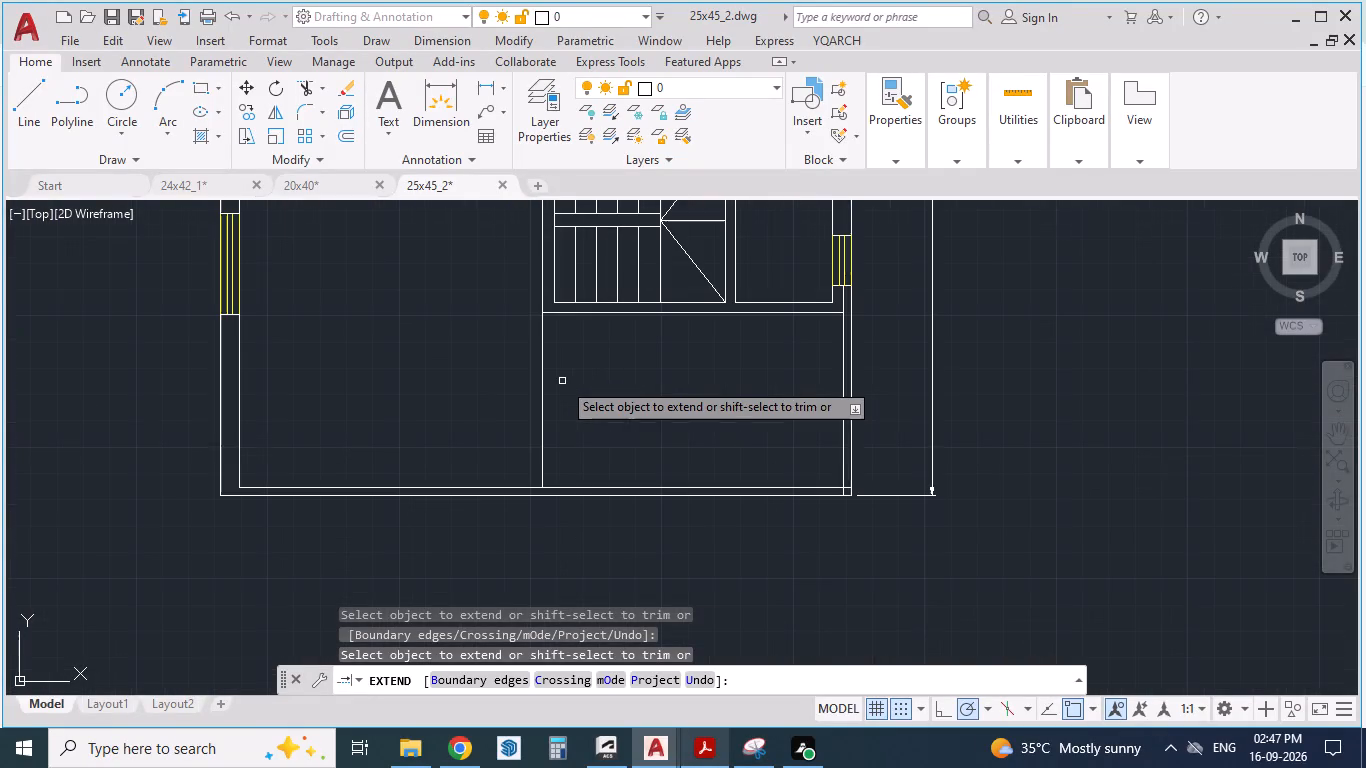
{"action": "scroll", "coordinate": [864, 443], "scroll_direction": "up", "scroll_amount": 2}
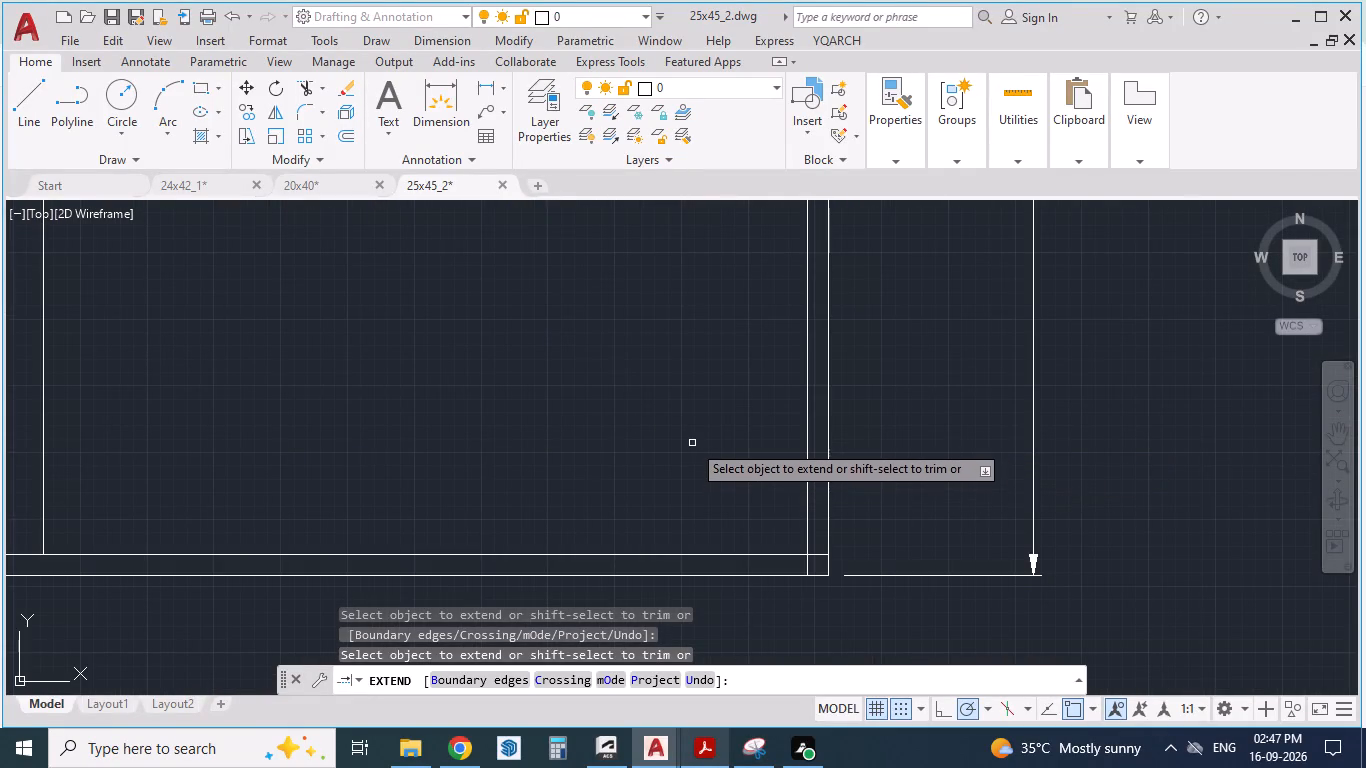
{"action": "scroll", "coordinate": [738, 463], "scroll_direction": "down", "scroll_amount": 2}
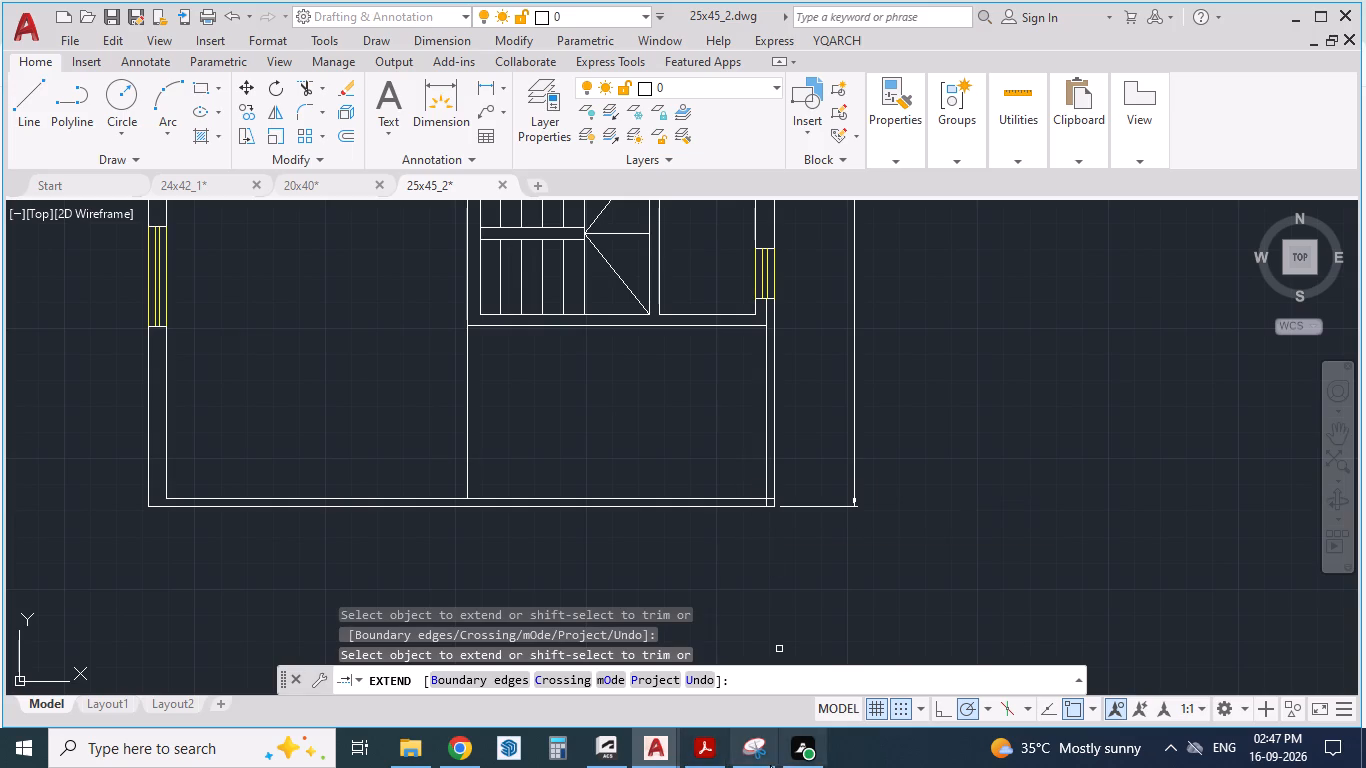
{"action": "left_click", "coordinate": [709, 747]}
{"action": "left_click", "coordinate": [707, 747]}
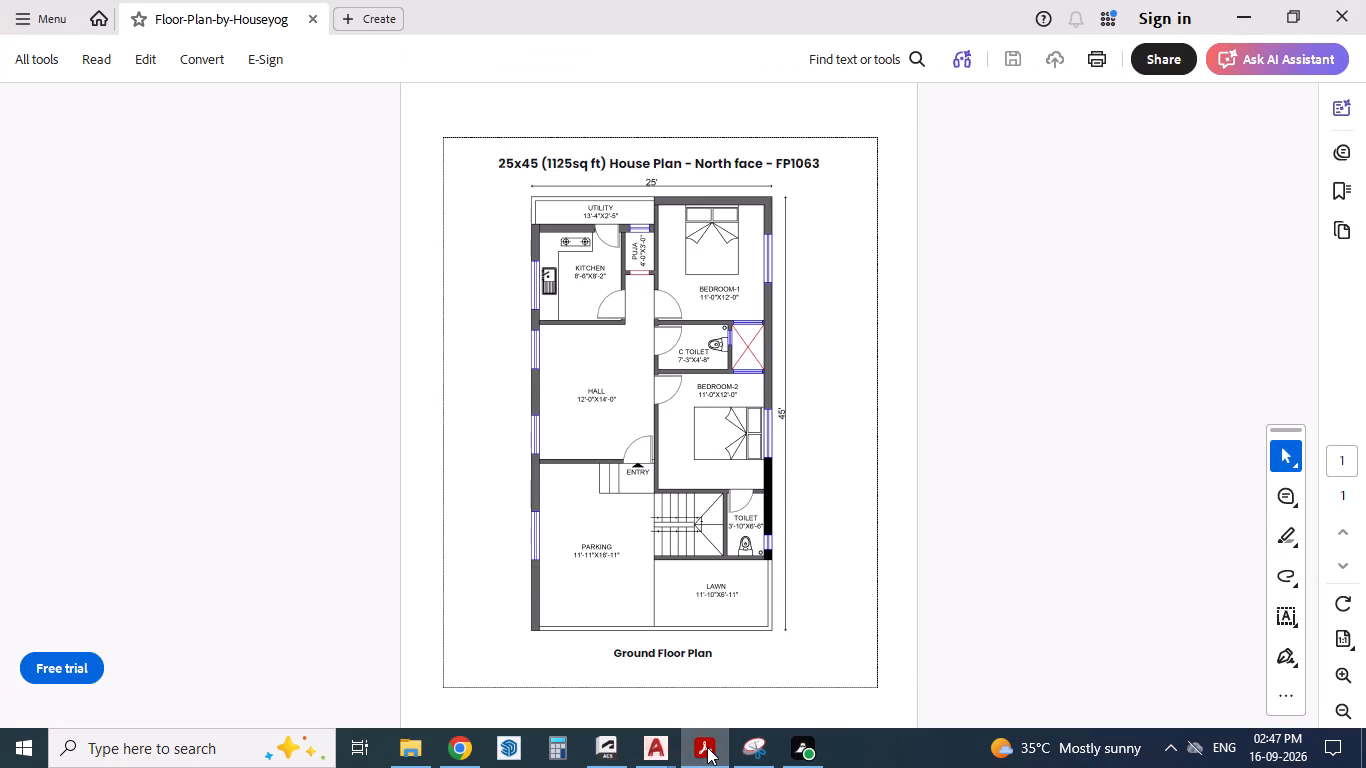
{"action": "scroll", "coordinate": [719, 468], "scroll_direction": "down", "scroll_amount": 1}
{"action": "scroll", "coordinate": [718, 438], "scroll_direction": "up", "scroll_amount": 1}
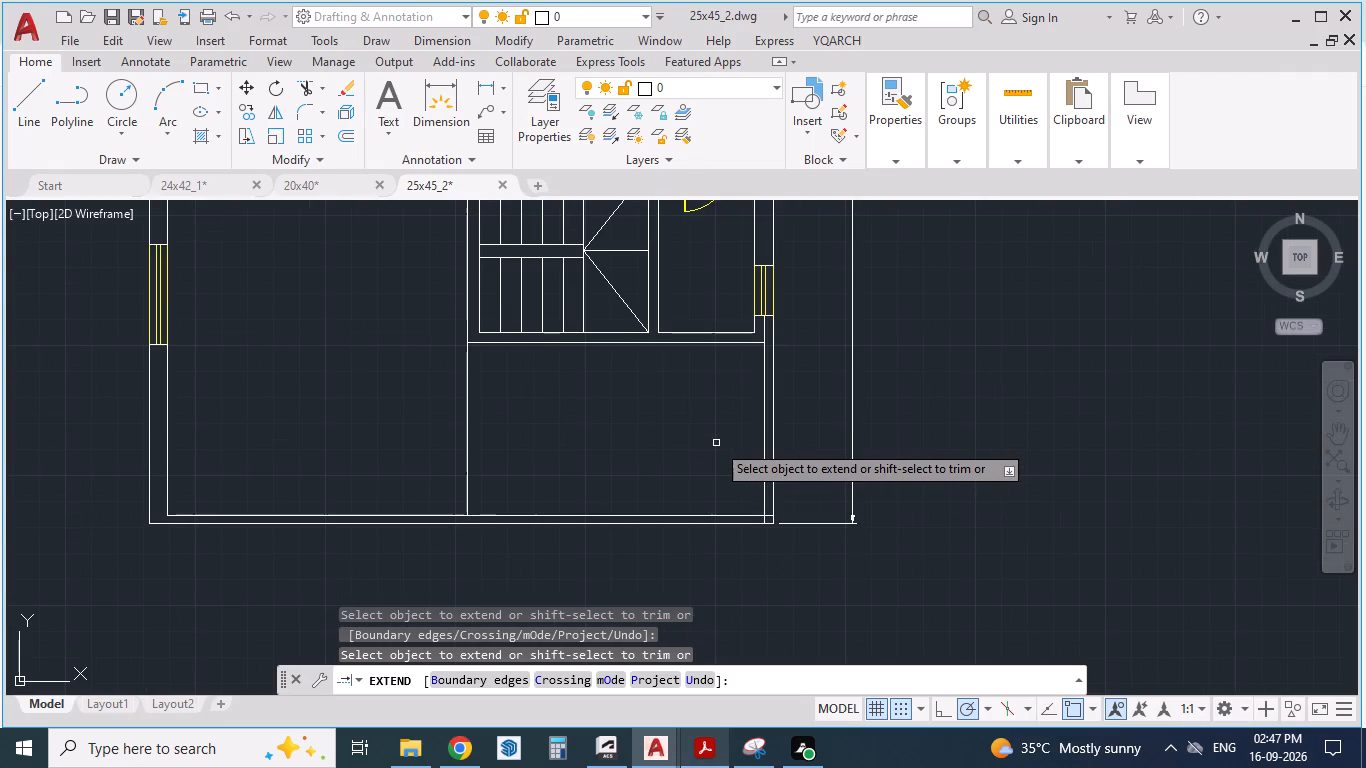
{"action": "key", "text": "Escape"}
{"action": "key", "text": "Escape"}
{"action": "scroll", "coordinate": [753, 574], "scroll_direction": "up", "scroll_amount": 3}
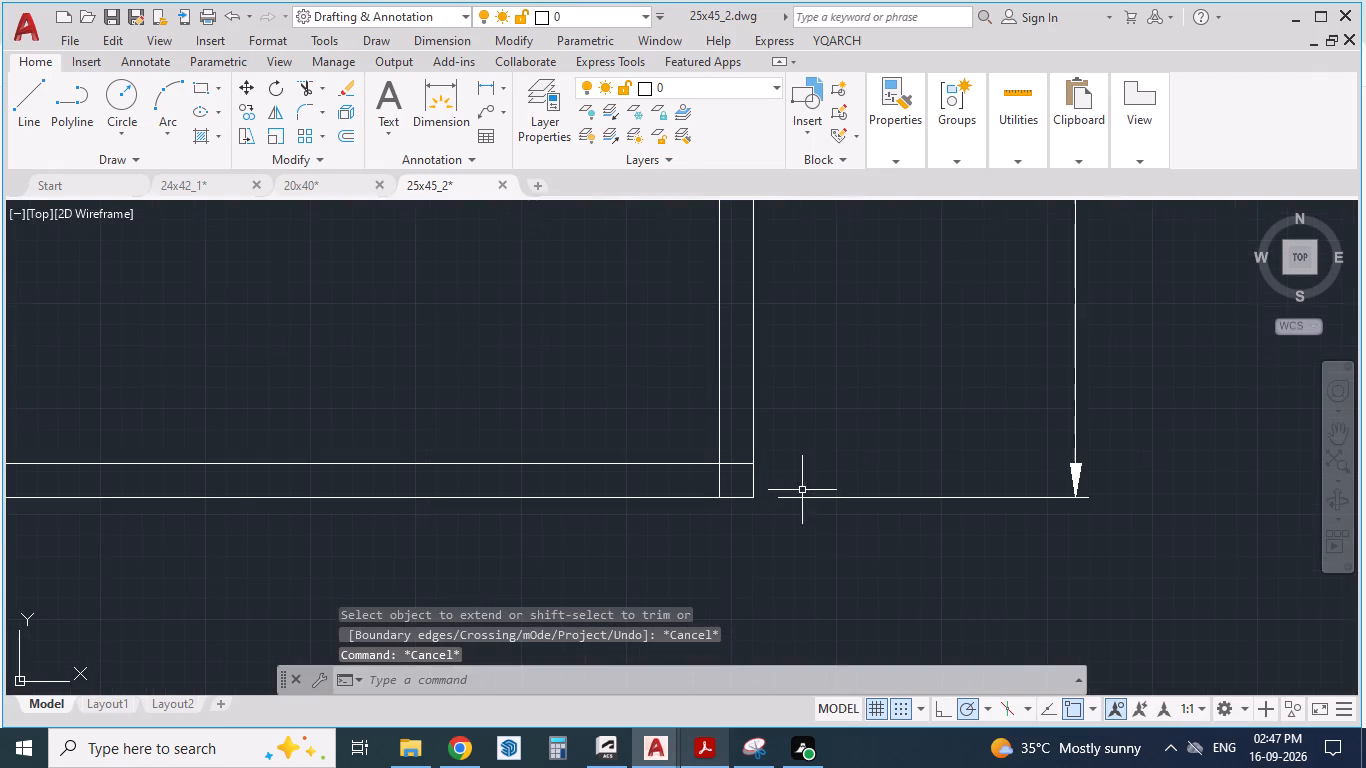
{"action": "key", "text": "t"}
{"action": "key", "text": "r"}
{"action": "key", "text": "Return"}
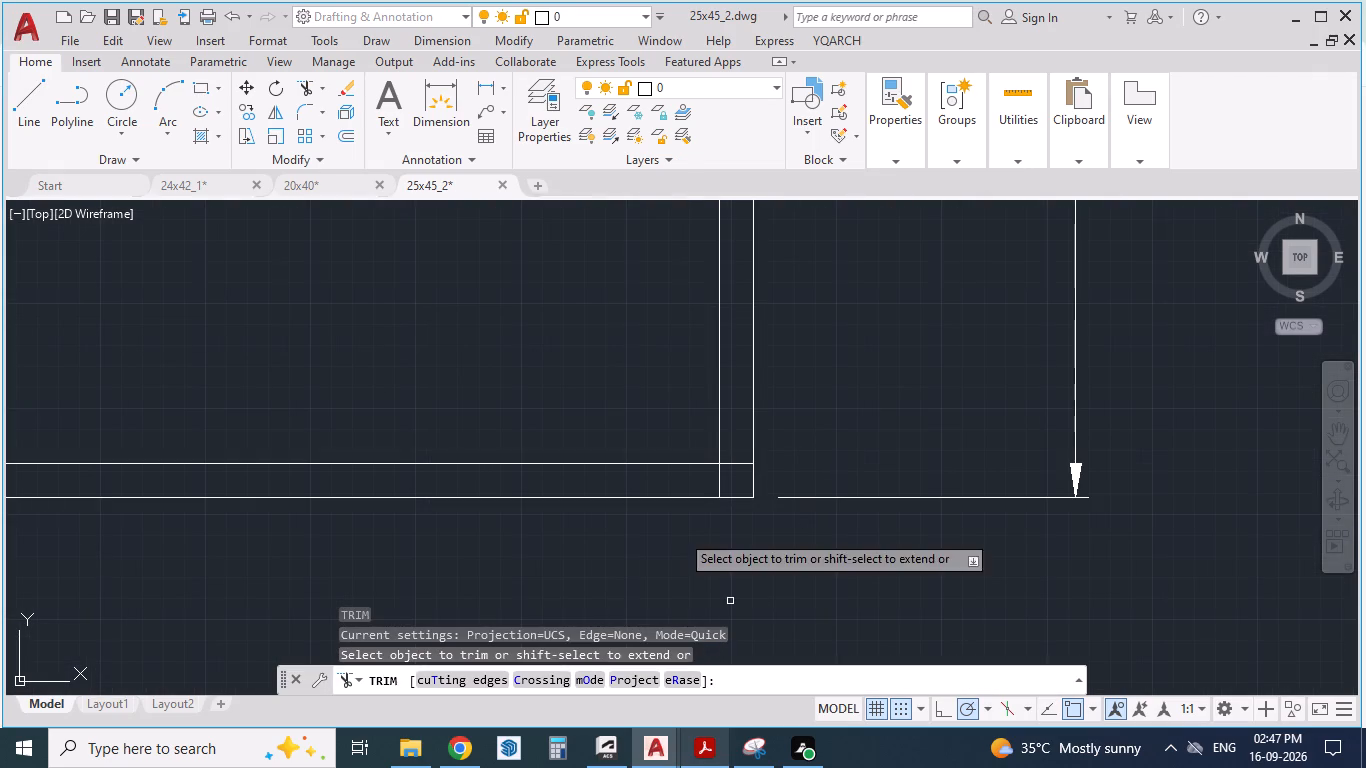
{"action": "left_click_drag", "start_coordinate": [706, 477], "coordinate": [737, 438]}
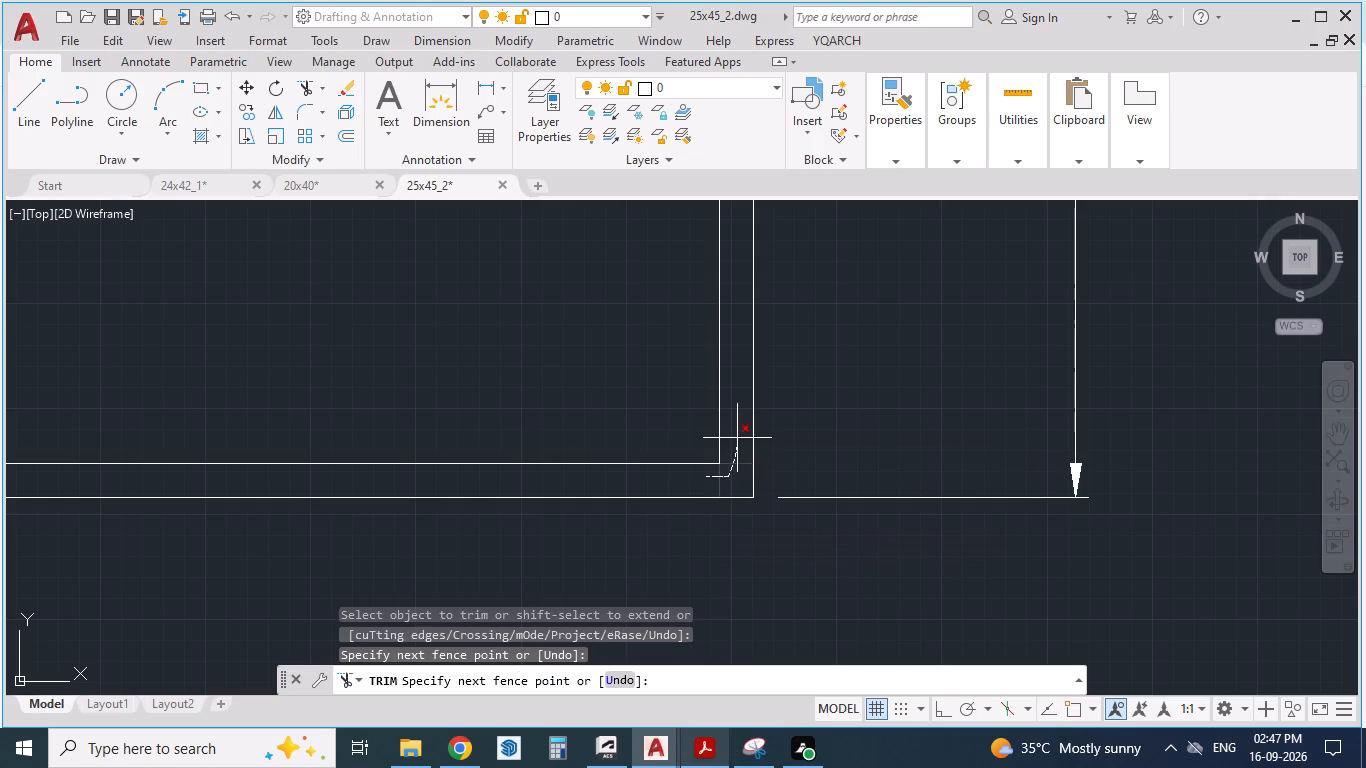
{"action": "scroll", "coordinate": [727, 452], "scroll_direction": "down", "scroll_amount": 3}
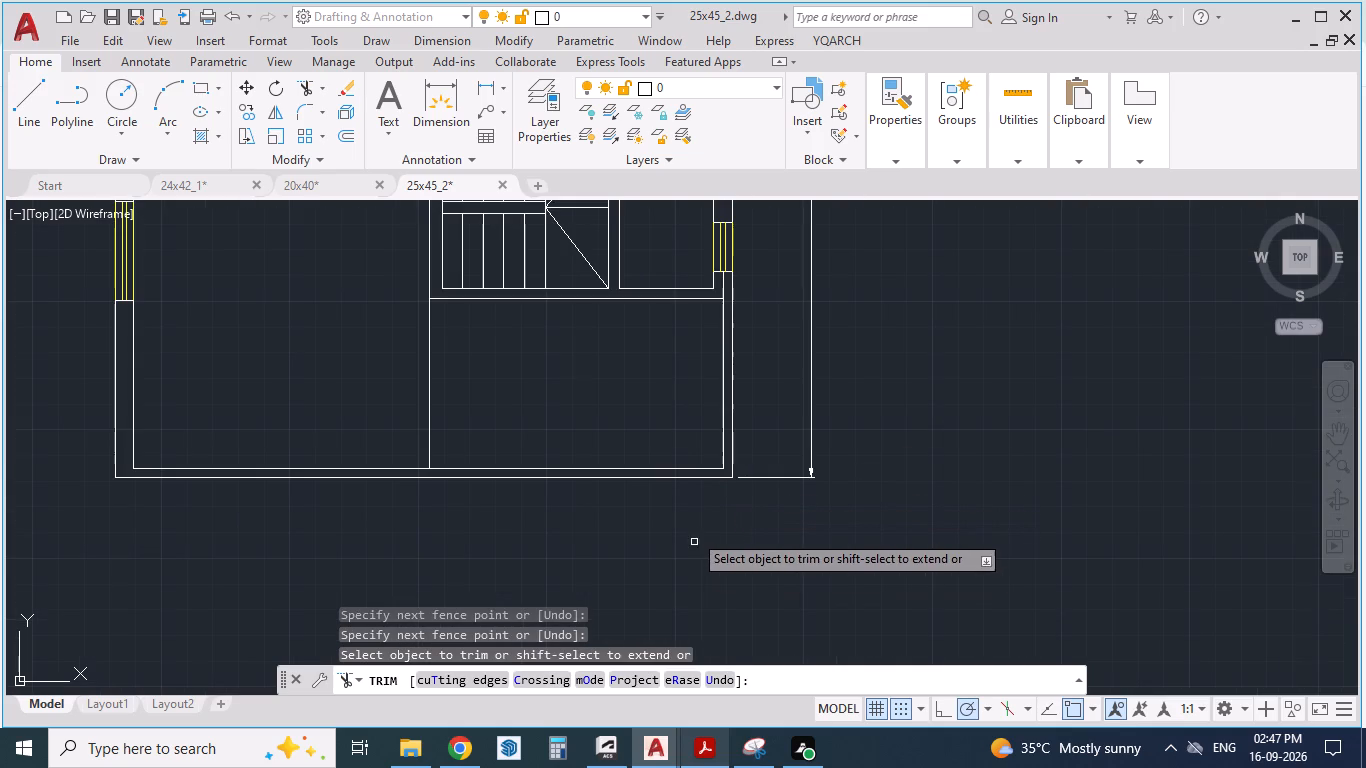
{"action": "key", "text": "Escape"}
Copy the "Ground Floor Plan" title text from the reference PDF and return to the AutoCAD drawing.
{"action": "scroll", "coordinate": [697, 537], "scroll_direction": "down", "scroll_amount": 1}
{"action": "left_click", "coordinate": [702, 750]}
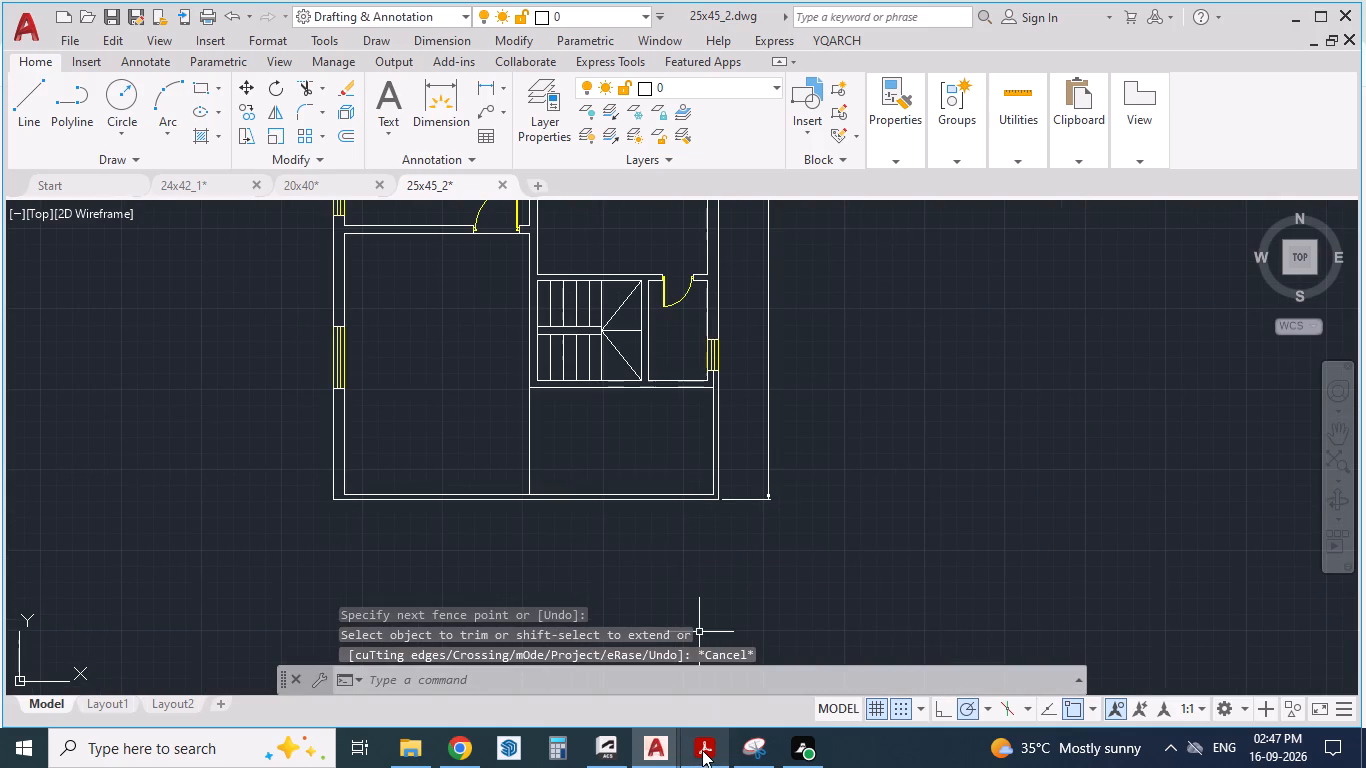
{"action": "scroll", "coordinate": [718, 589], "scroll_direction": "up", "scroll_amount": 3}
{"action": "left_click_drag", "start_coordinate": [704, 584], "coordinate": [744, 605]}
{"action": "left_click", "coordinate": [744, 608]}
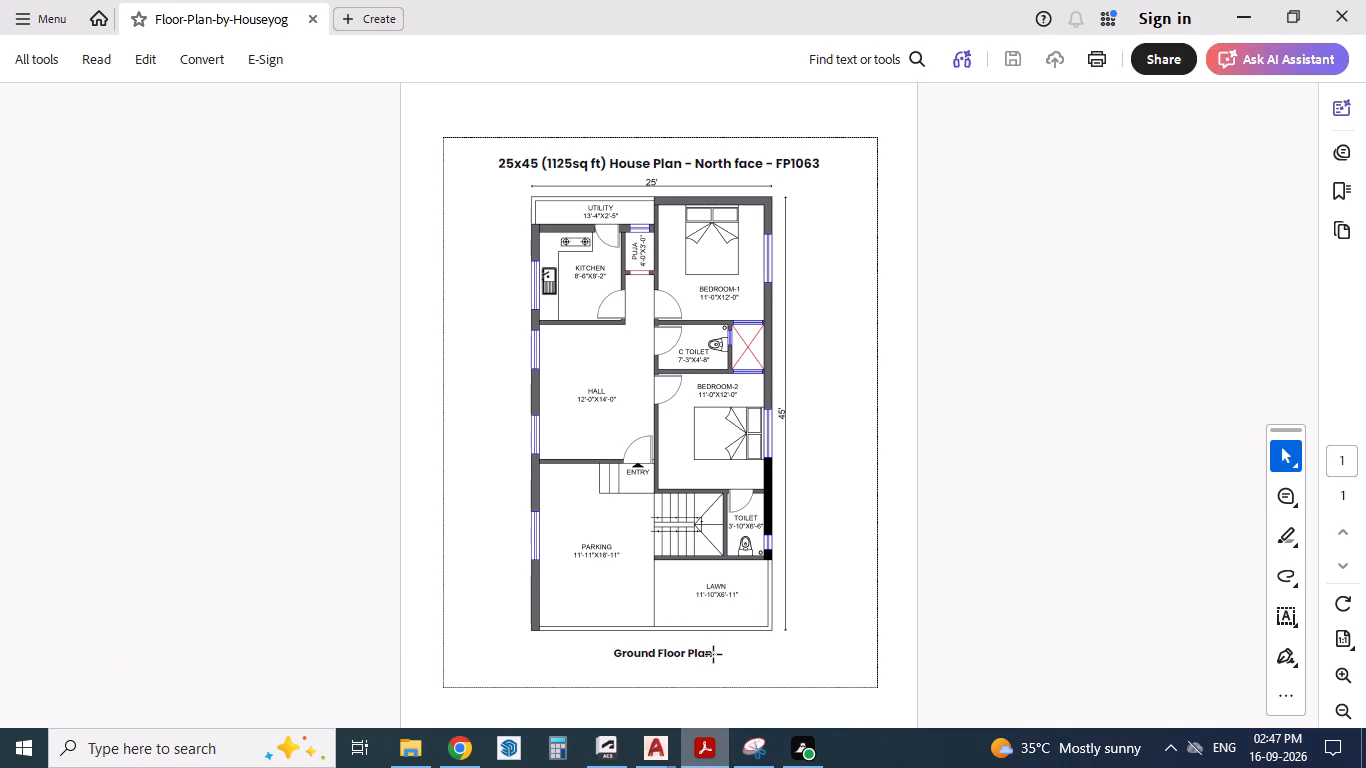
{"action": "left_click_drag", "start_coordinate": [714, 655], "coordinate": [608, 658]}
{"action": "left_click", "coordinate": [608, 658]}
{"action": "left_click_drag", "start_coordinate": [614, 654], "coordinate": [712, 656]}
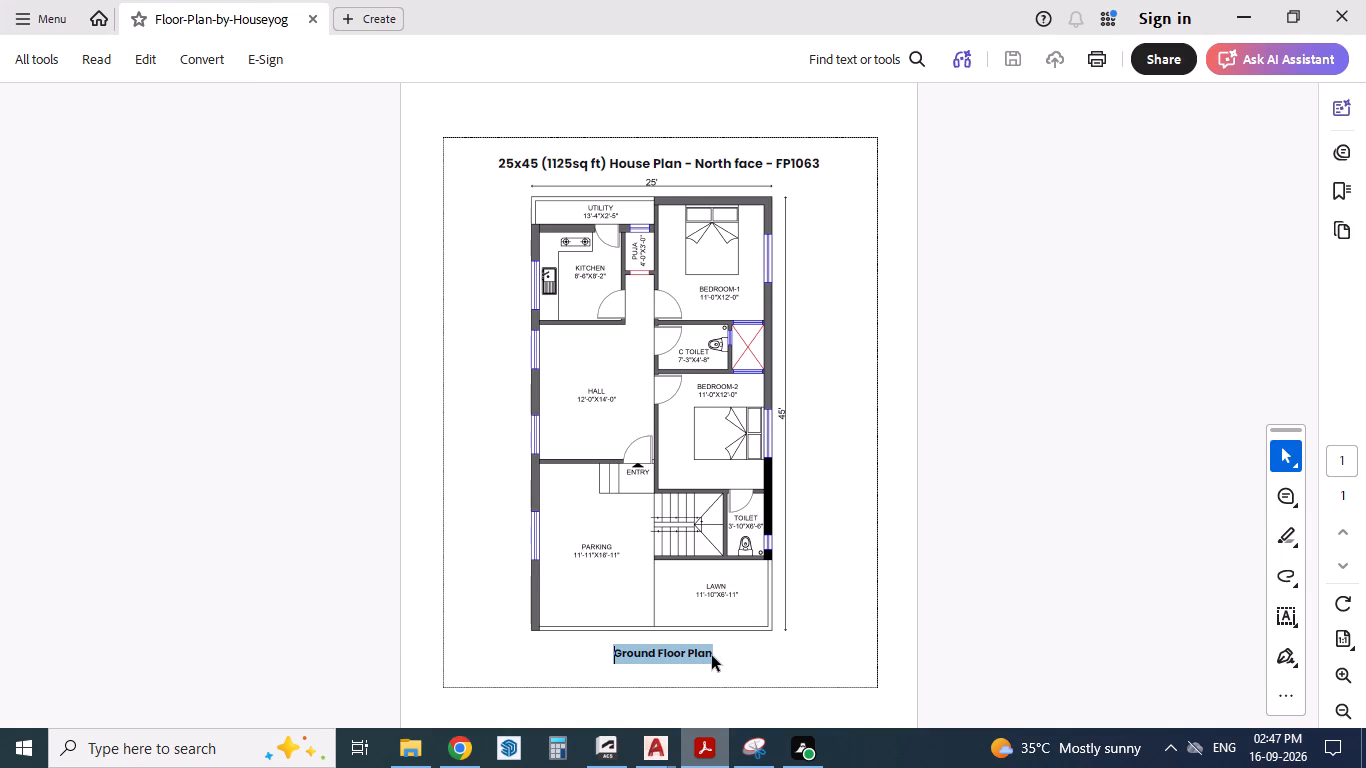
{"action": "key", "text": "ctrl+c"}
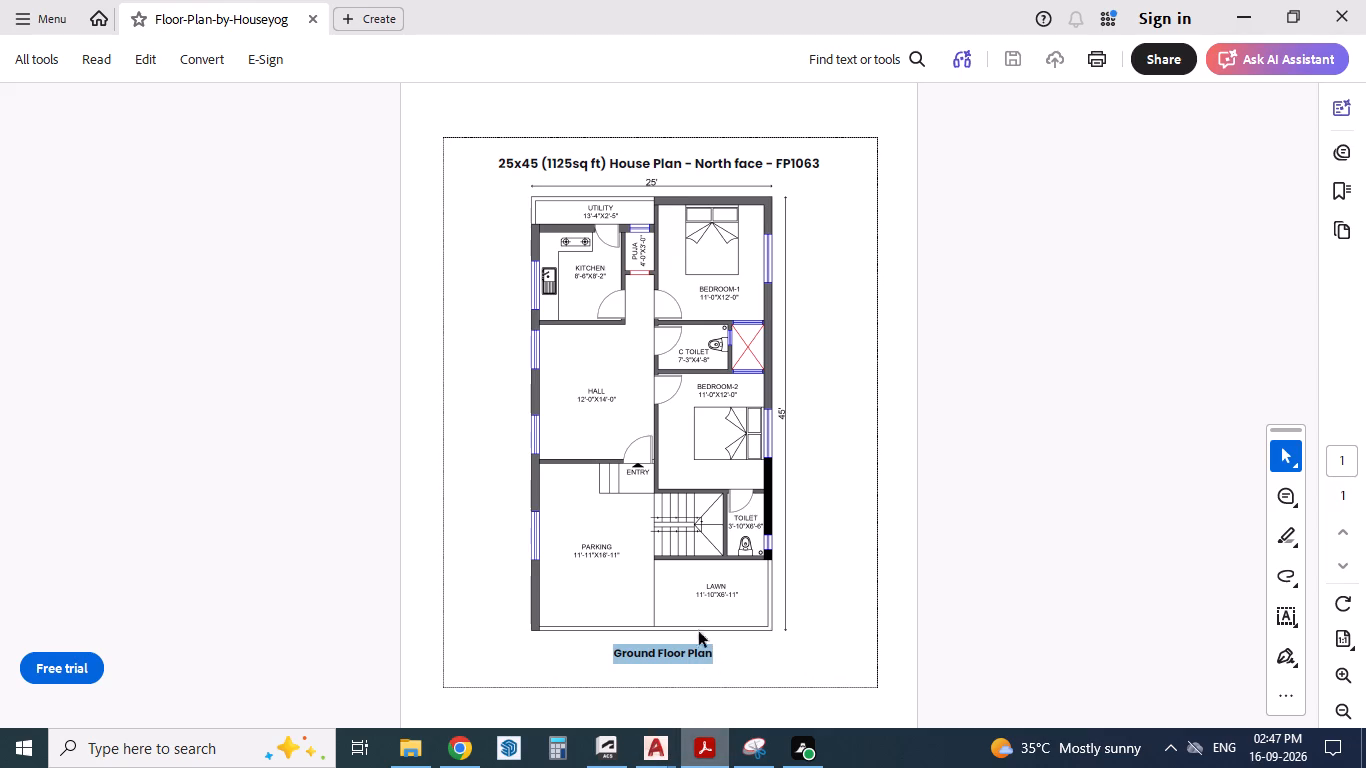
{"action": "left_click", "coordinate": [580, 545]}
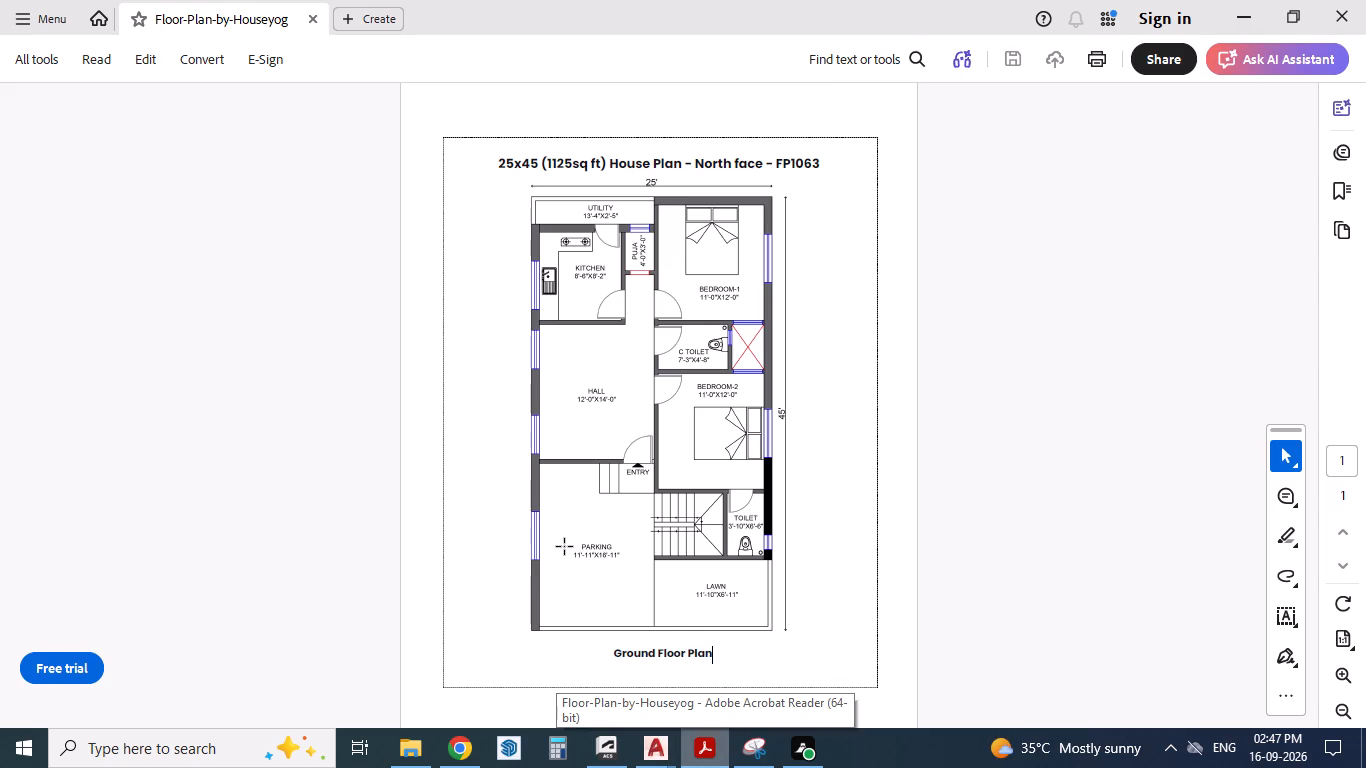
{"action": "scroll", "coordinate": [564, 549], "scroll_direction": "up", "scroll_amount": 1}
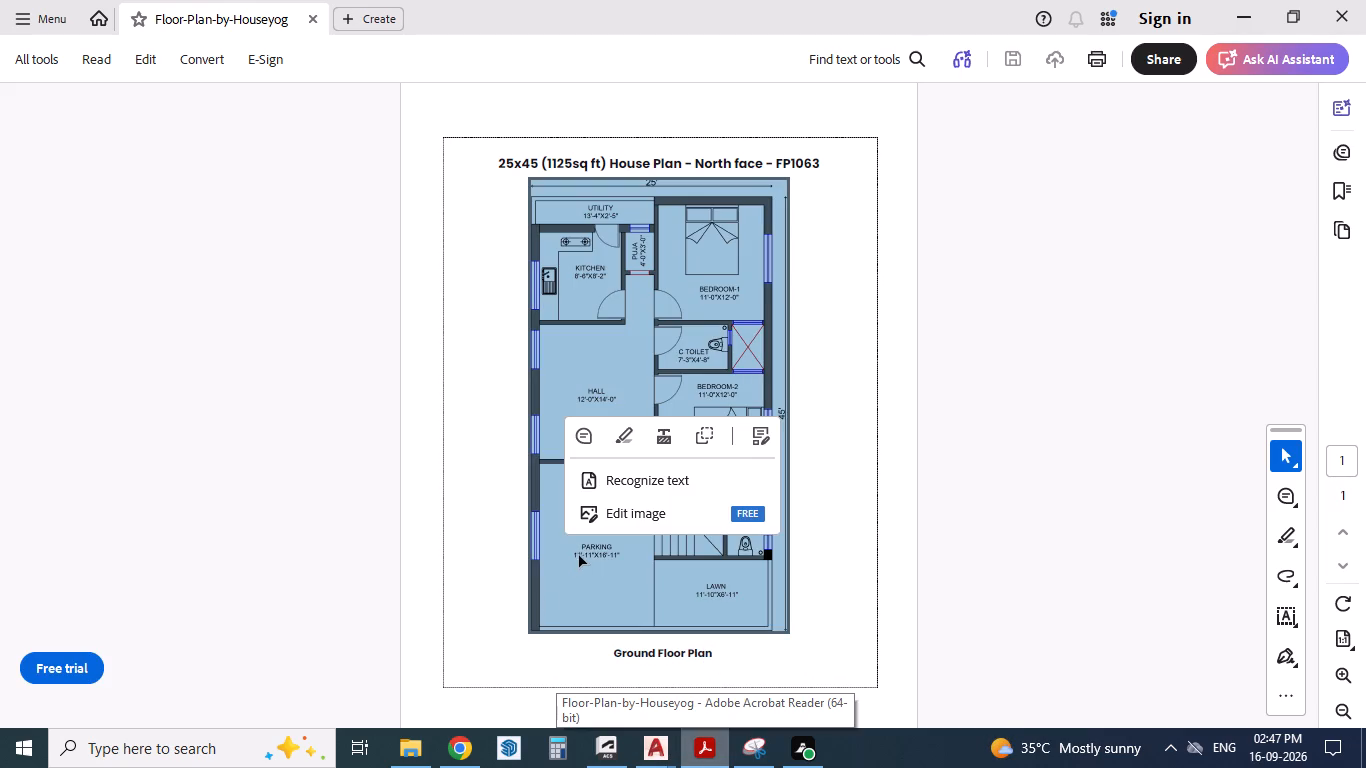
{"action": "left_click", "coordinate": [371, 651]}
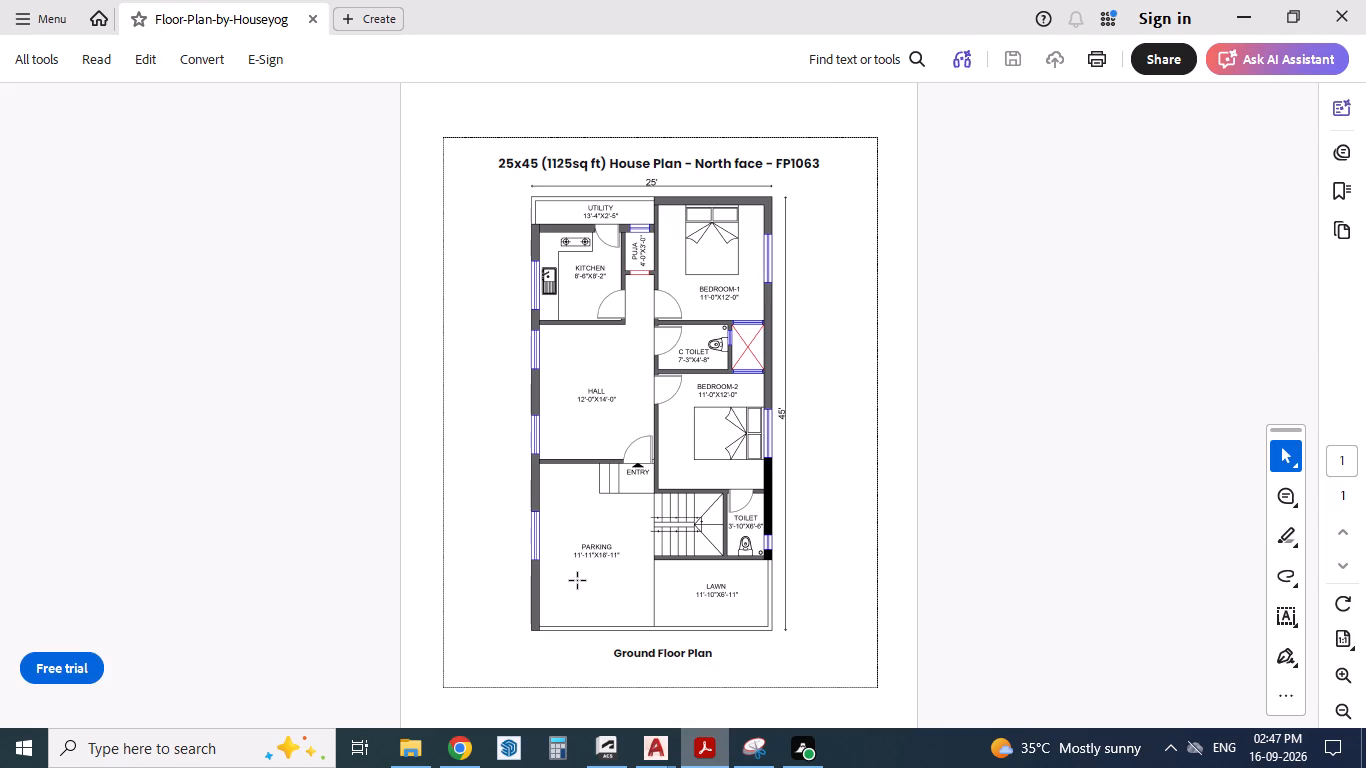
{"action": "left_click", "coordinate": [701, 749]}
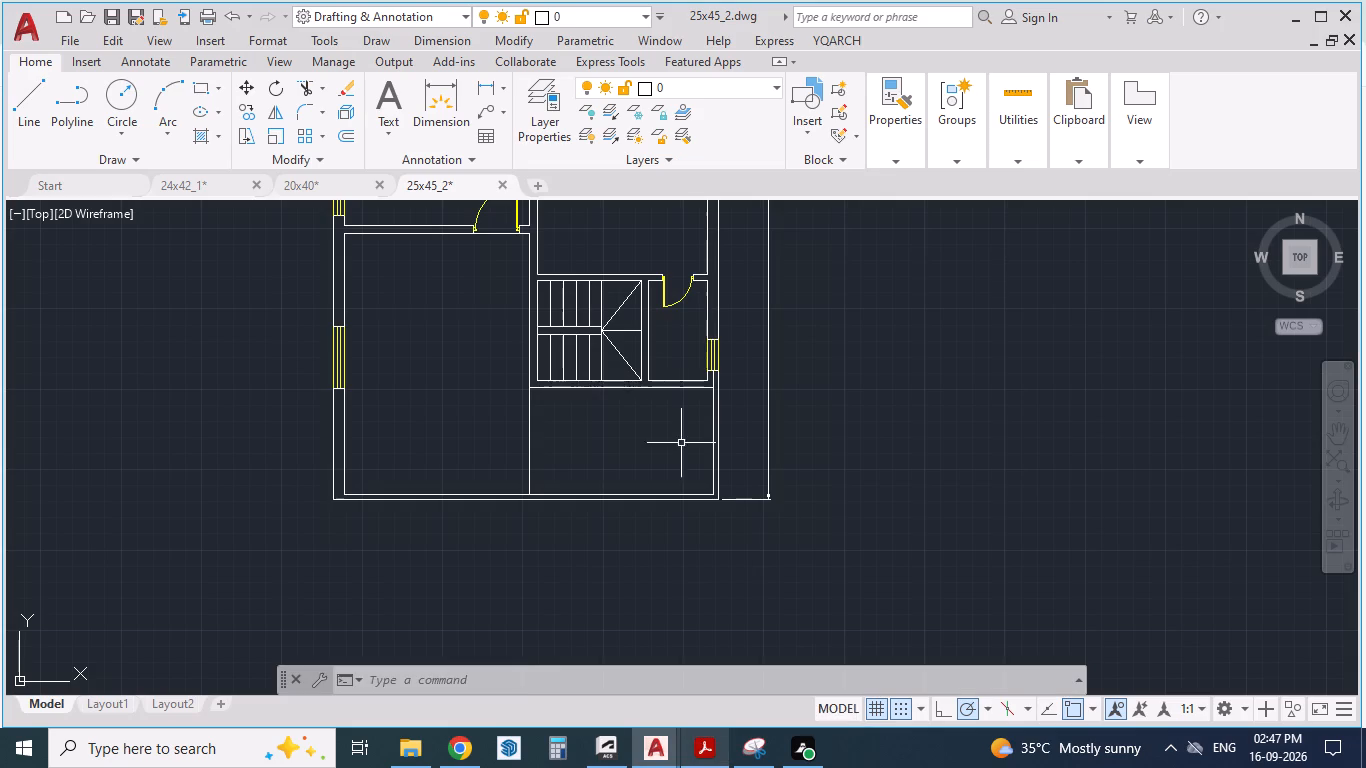
Draw two crossing diagonal lines between opposite corners of the small shaft beside the C Toilet.
{"action": "scroll", "coordinate": [668, 411], "scroll_direction": "down", "scroll_amount": 3}
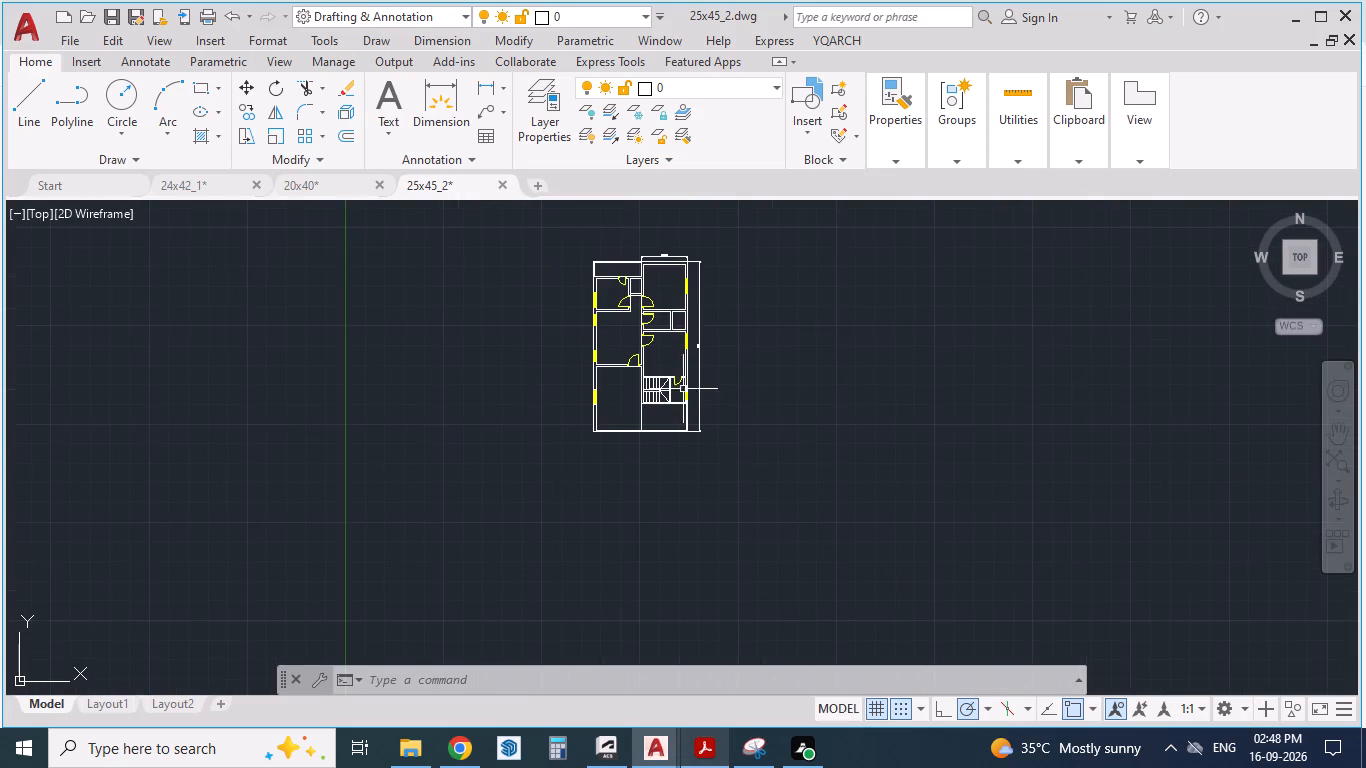
{"action": "scroll", "coordinate": [692, 293], "scroll_direction": "up", "scroll_amount": 3}
{"action": "scroll", "coordinate": [650, 389], "scroll_direction": "up", "scroll_amount": 2}
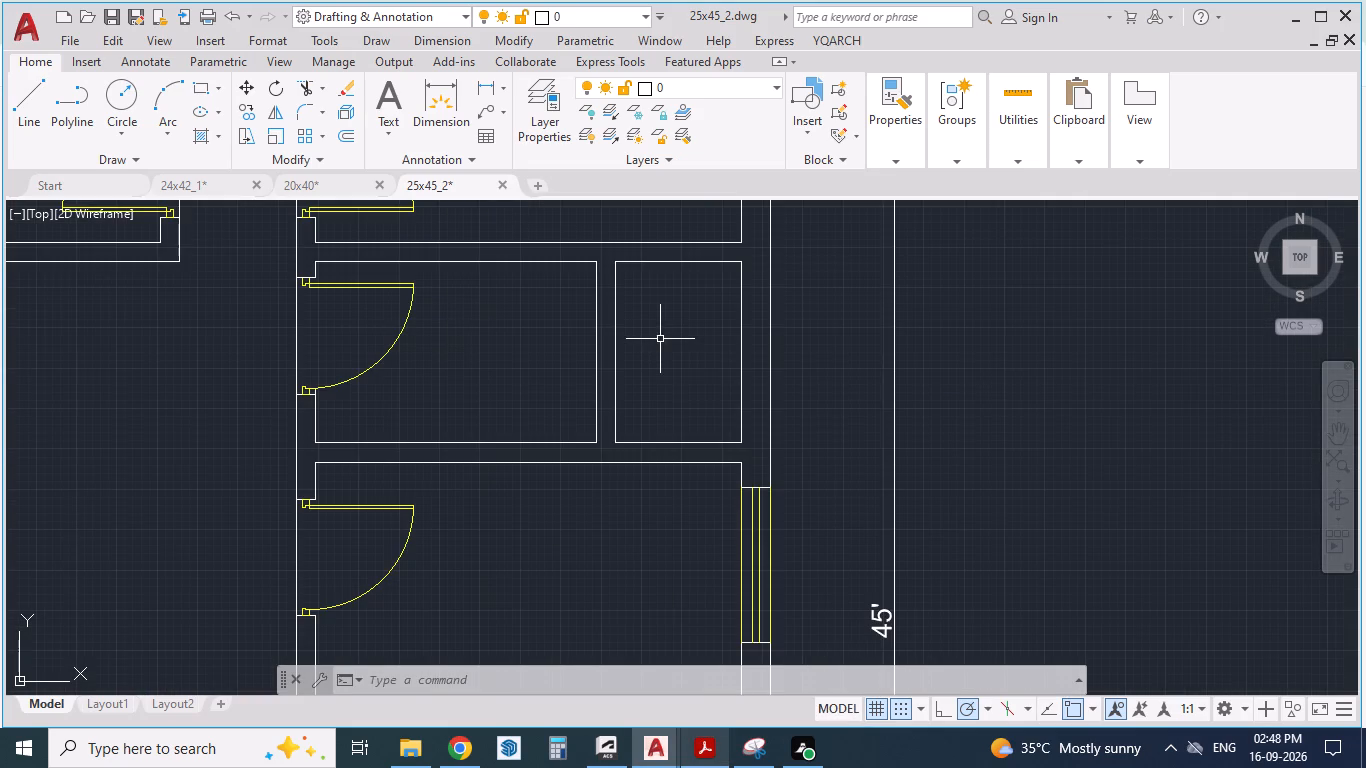
{"action": "key", "text": "l"}
{"action": "key", "text": "Return"}
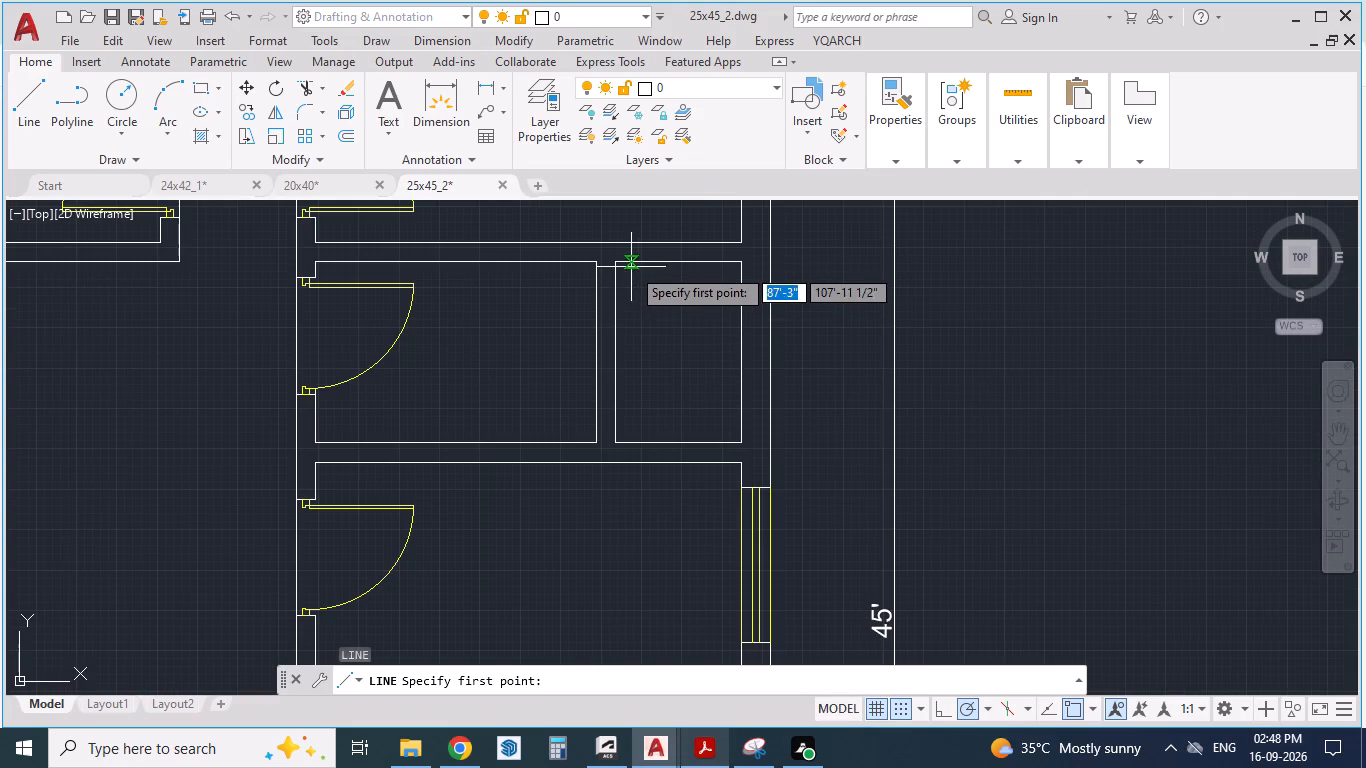
{"action": "left_click", "coordinate": [616, 265]}
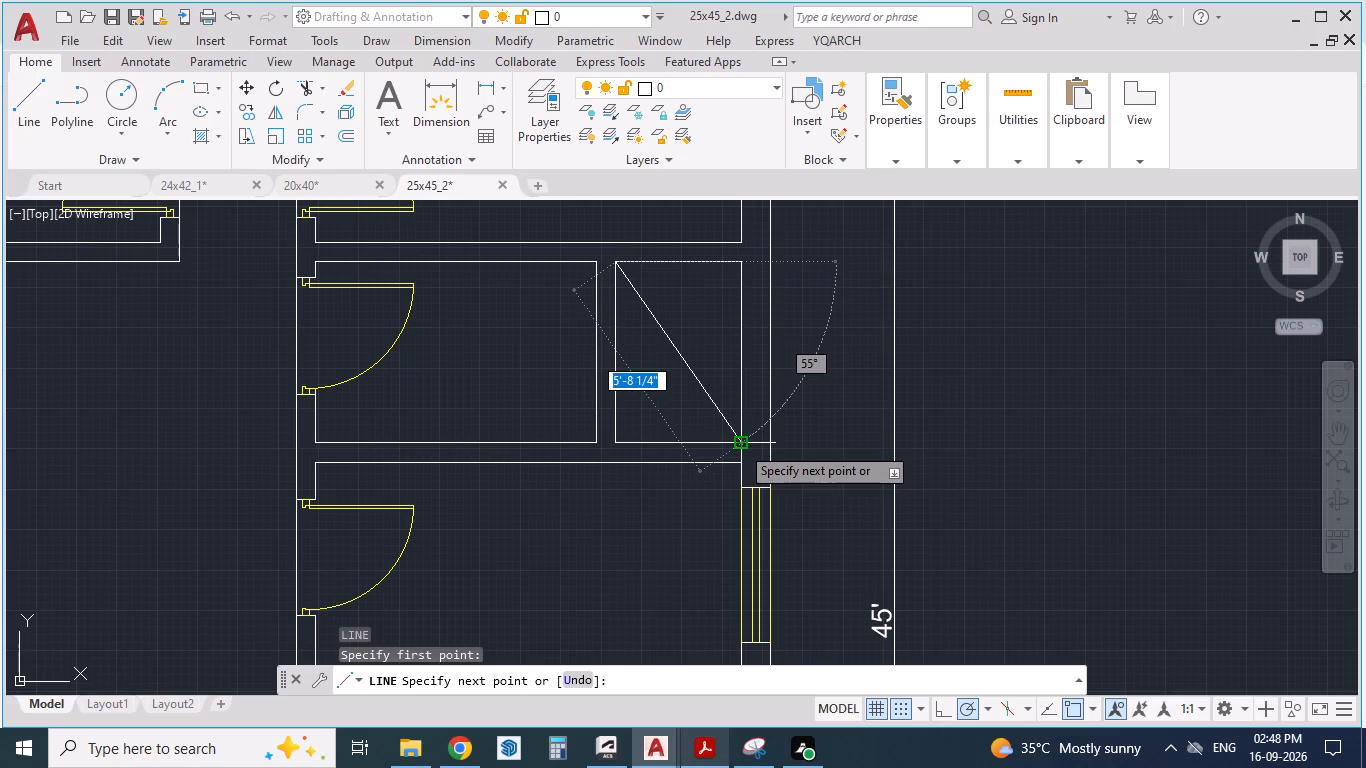
{"action": "left_click", "coordinate": [740, 445]}
{"action": "key", "text": "Return"}
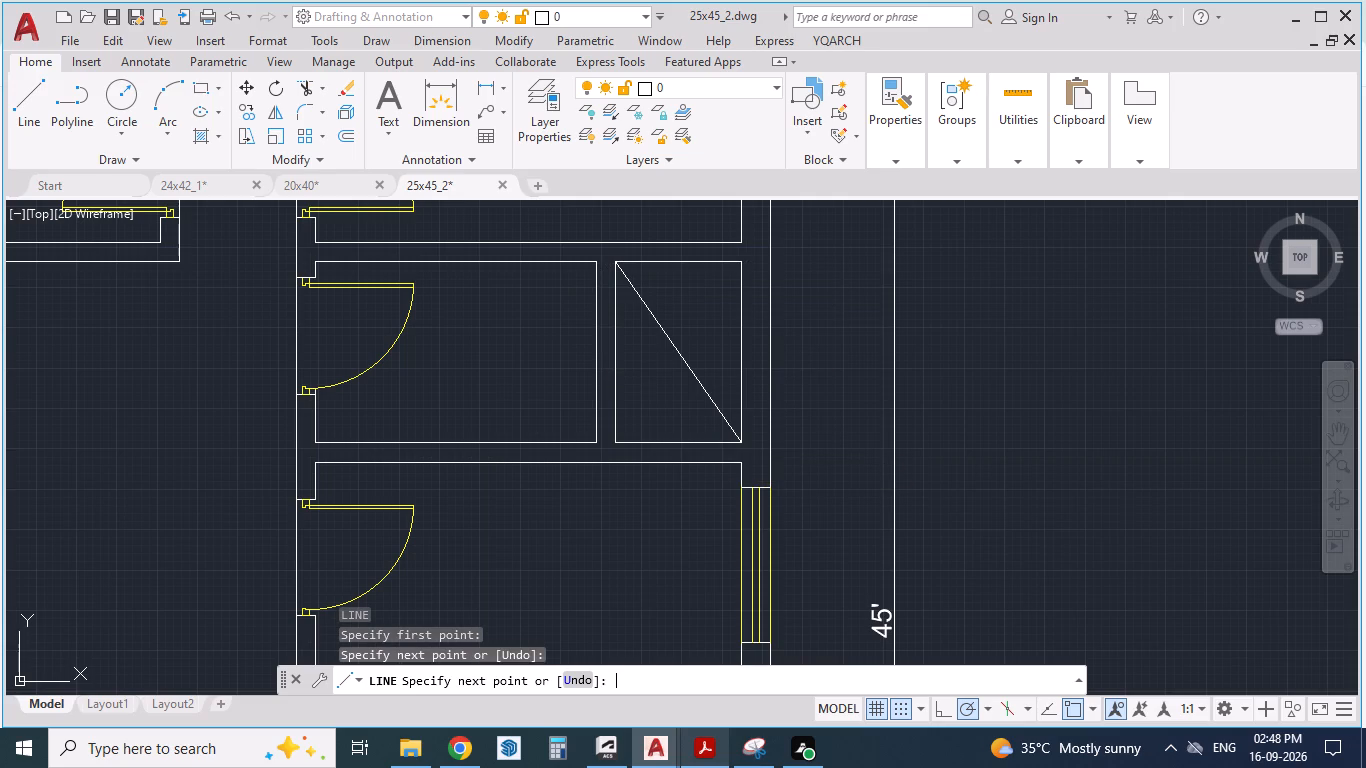
{"action": "key", "text": "l"}
{"action": "key", "text": "Return"}
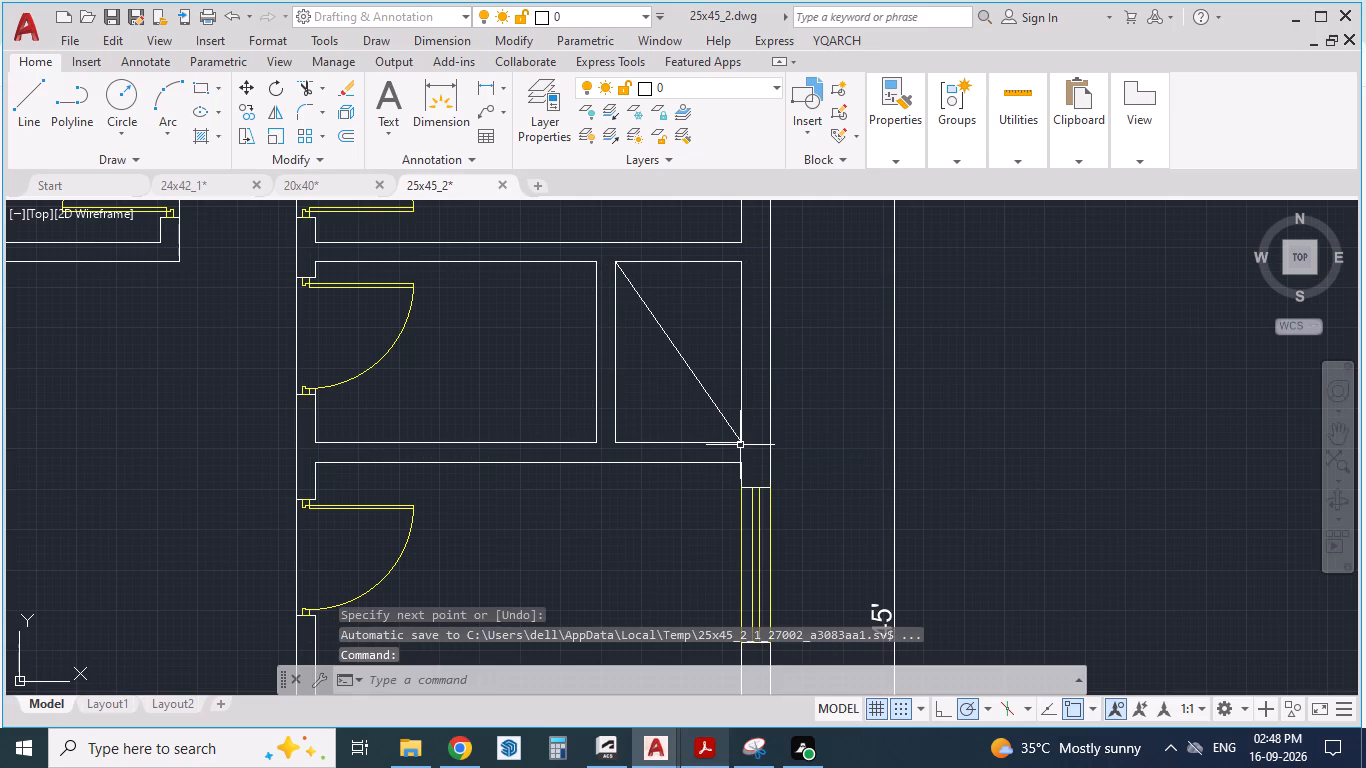
{"action": "left_click", "coordinate": [615, 438]}
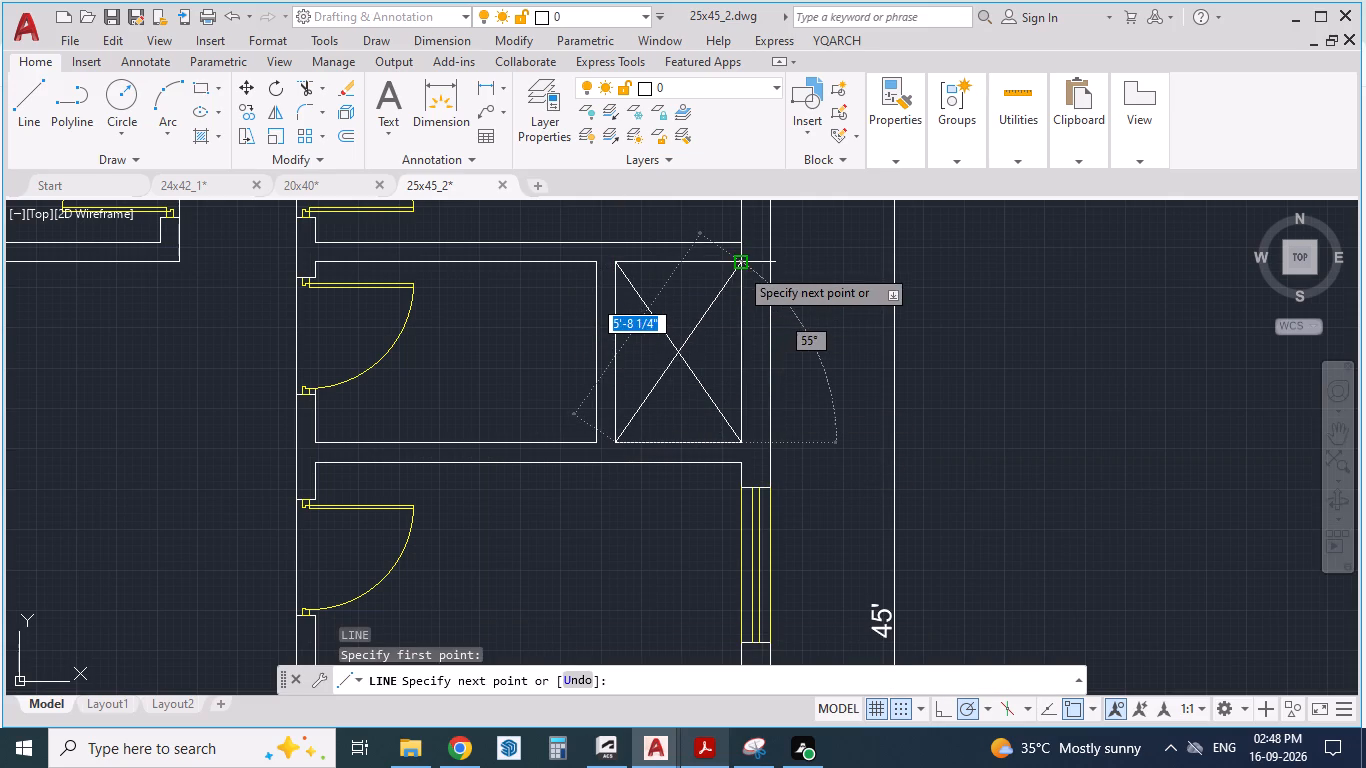
{"action": "left_click", "coordinate": [739, 267]}
{"action": "key", "text": "Return"}
{"action": "scroll", "coordinate": [727, 270], "scroll_direction": "down", "scroll_amount": 2}
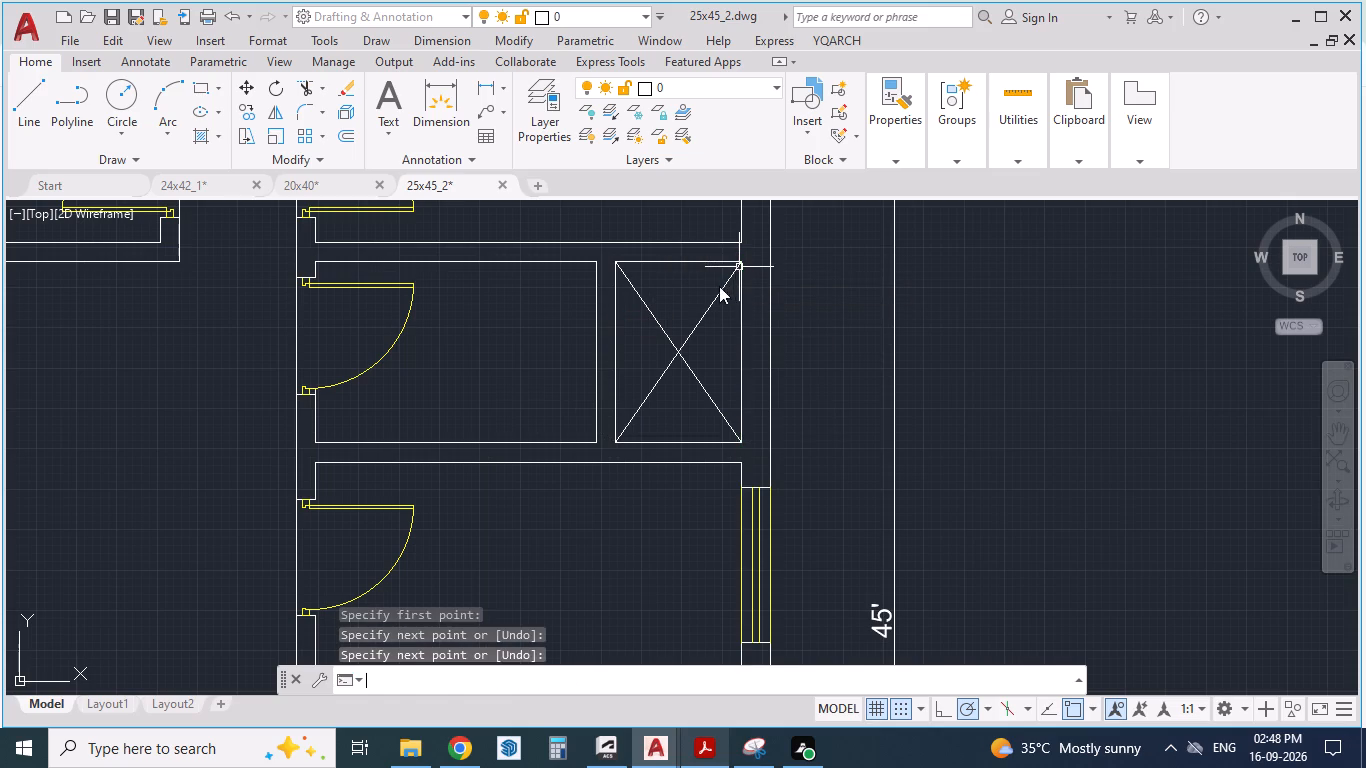
Check the toilet fixtures in the reference PDF and copy the WC block from the toilet in the 20x40 drawing.
{"action": "left_click", "coordinate": [704, 760]}
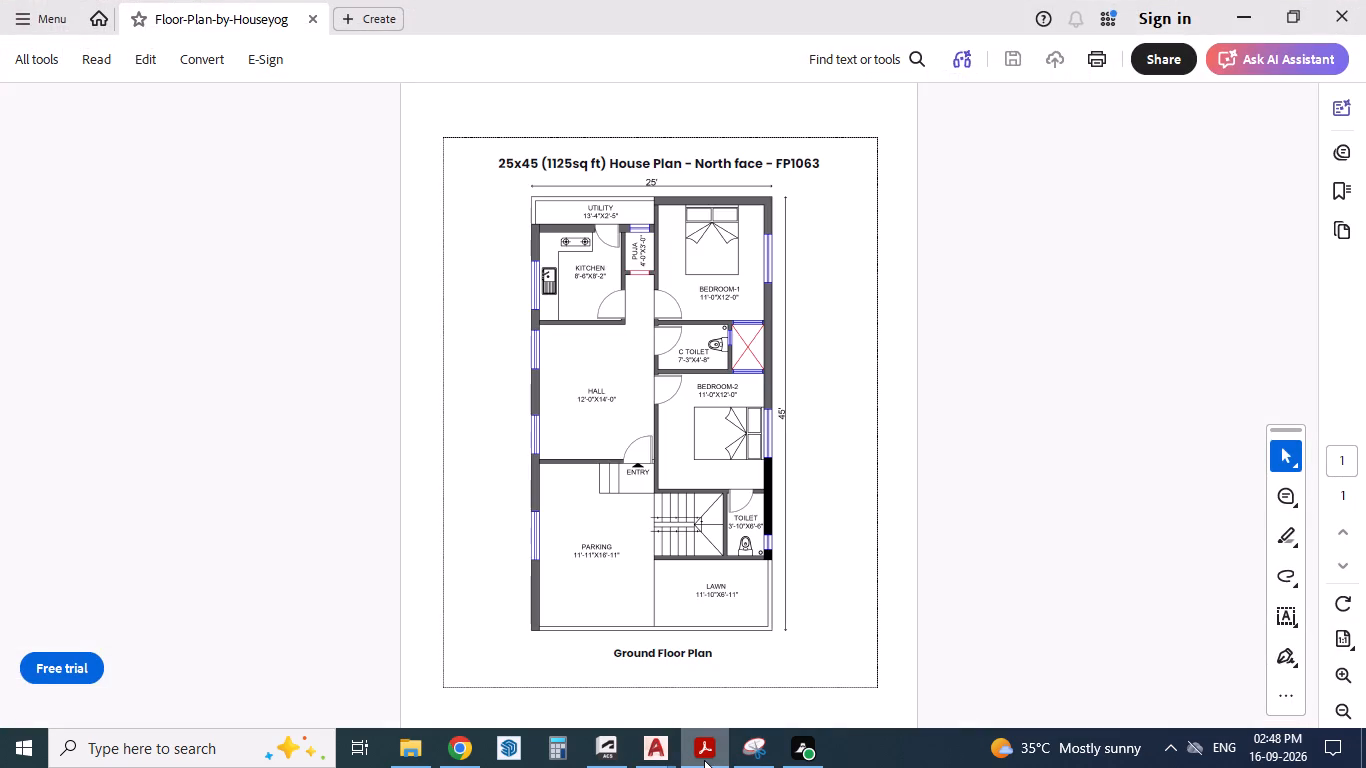
{"action": "left_click", "coordinate": [704, 760]}
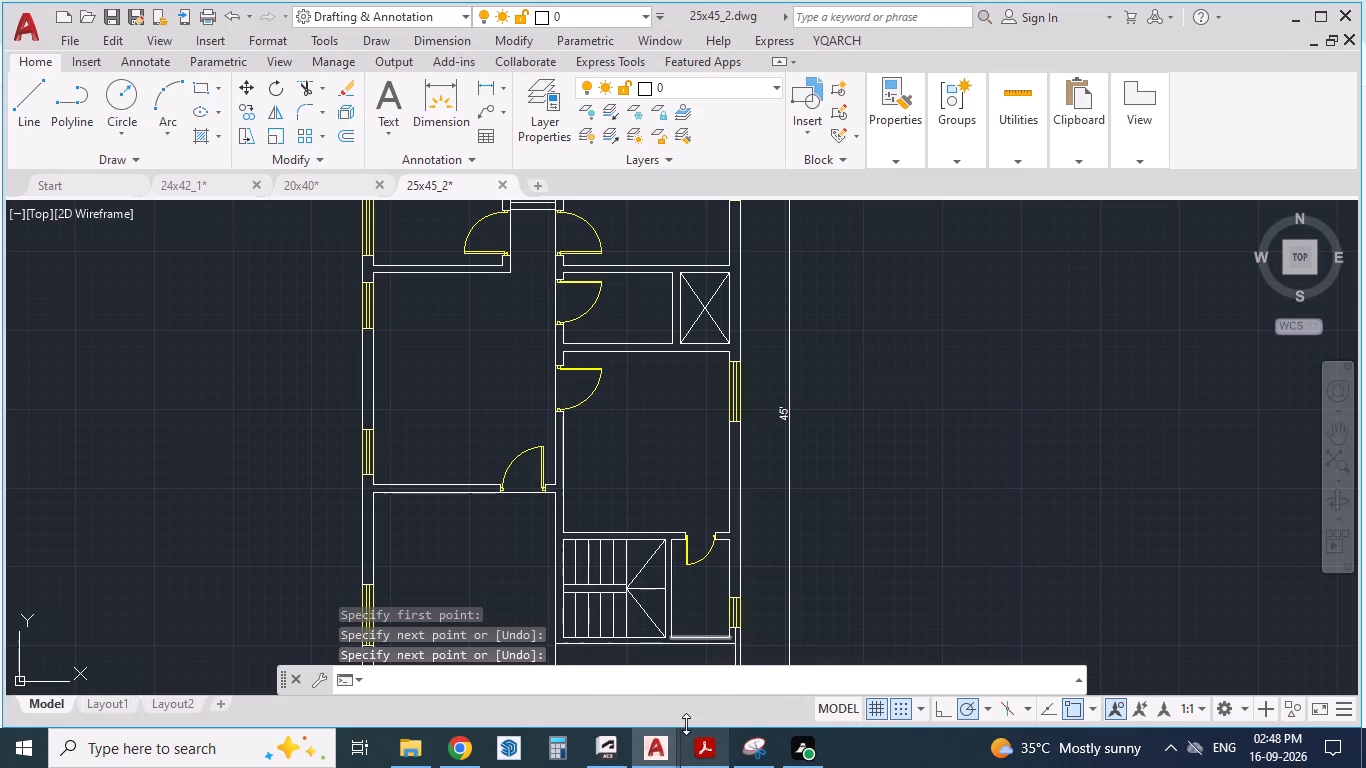
{"action": "left_click", "coordinate": [313, 182]}
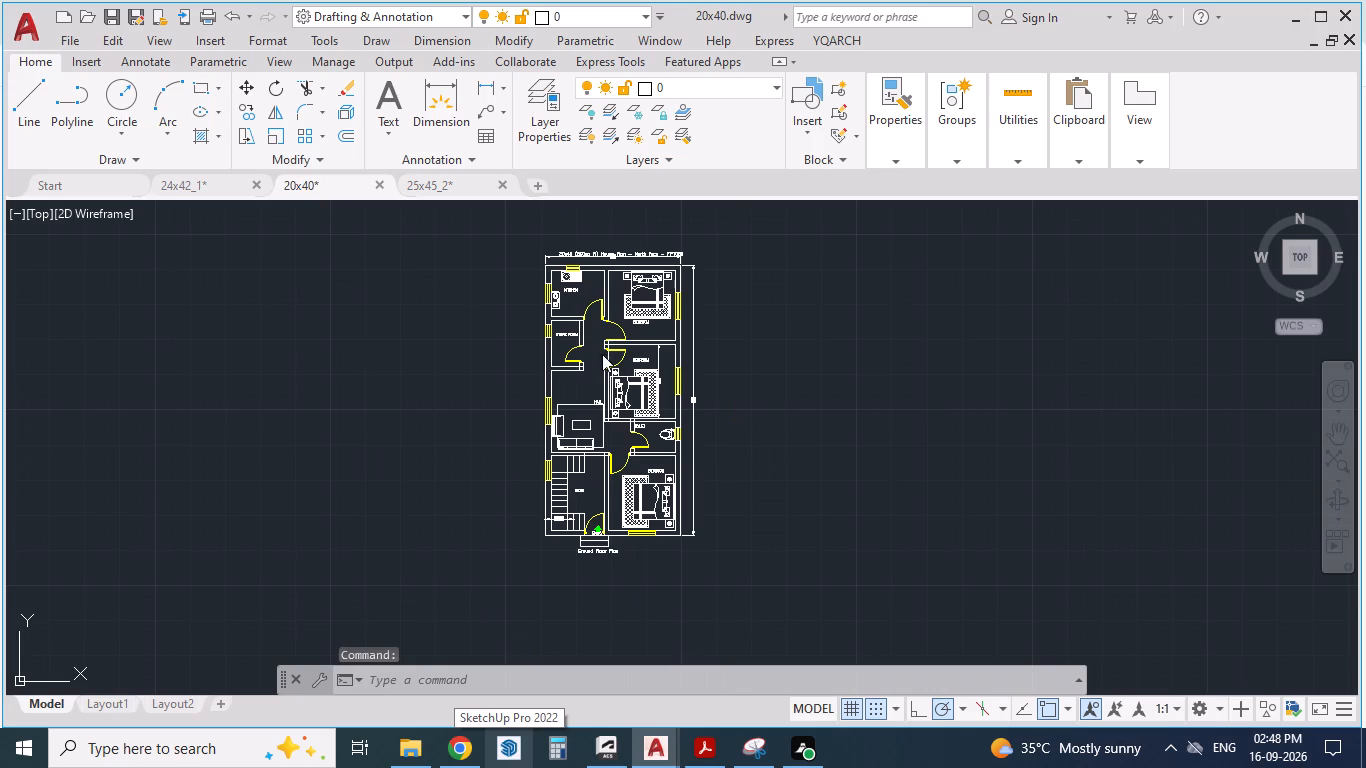
{"action": "scroll", "coordinate": [664, 464], "scroll_direction": "up", "scroll_amount": 3}
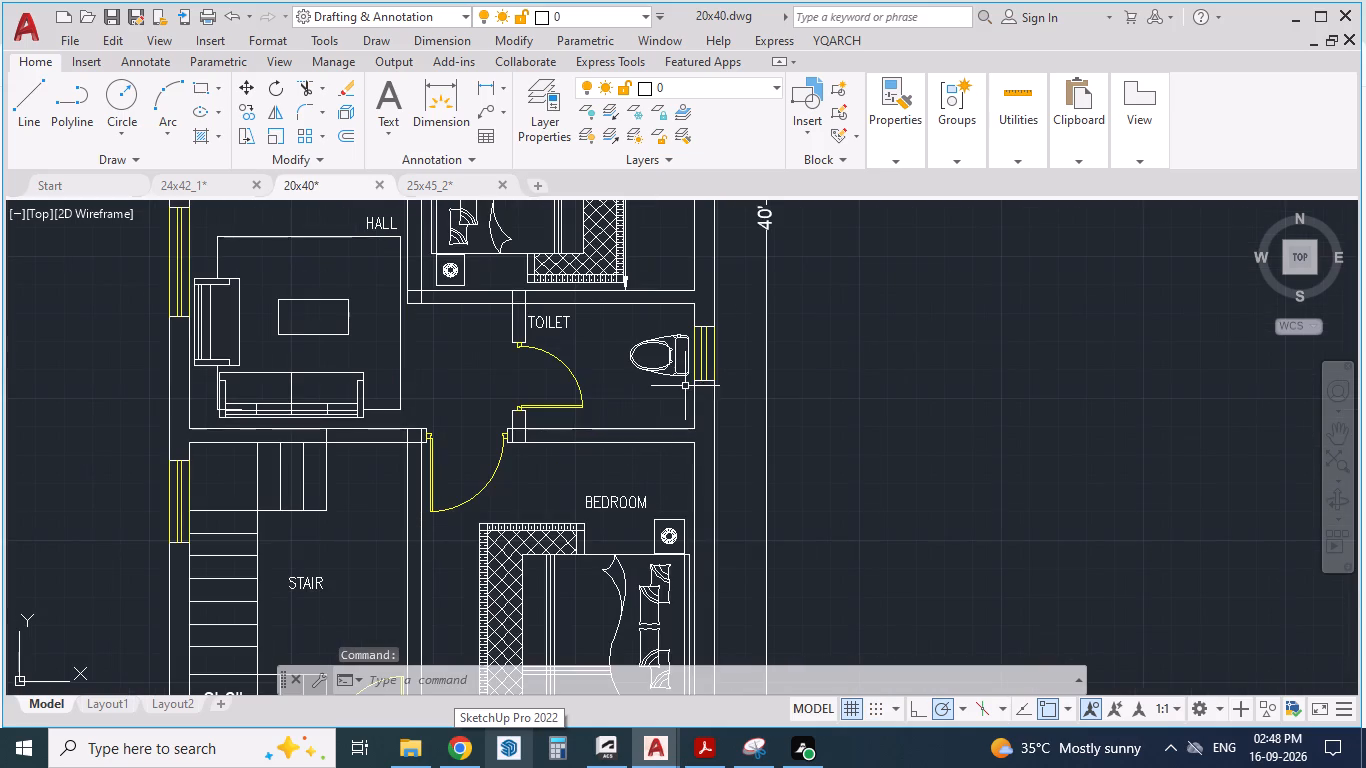
{"action": "scroll", "coordinate": [695, 320], "scroll_direction": "up", "scroll_amount": 2}
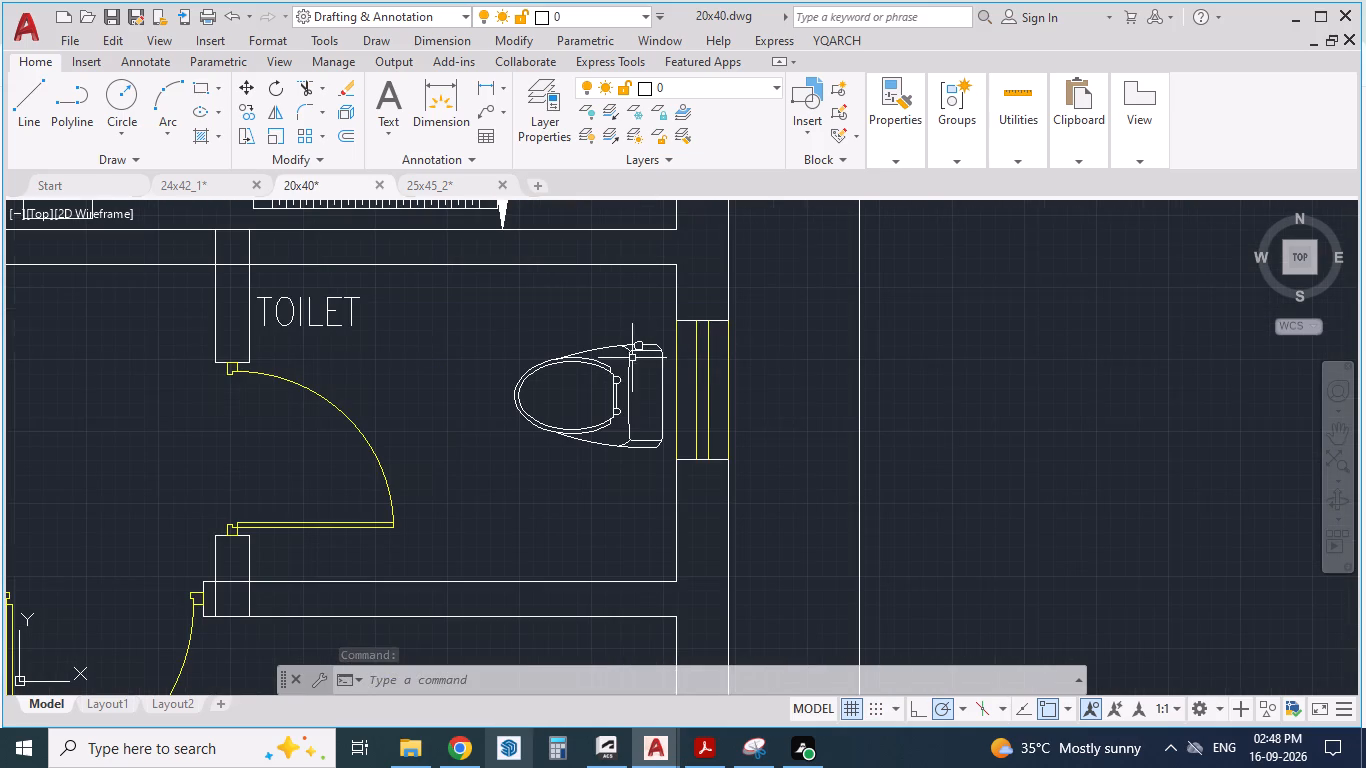
{"action": "left_click", "coordinate": [605, 352]}
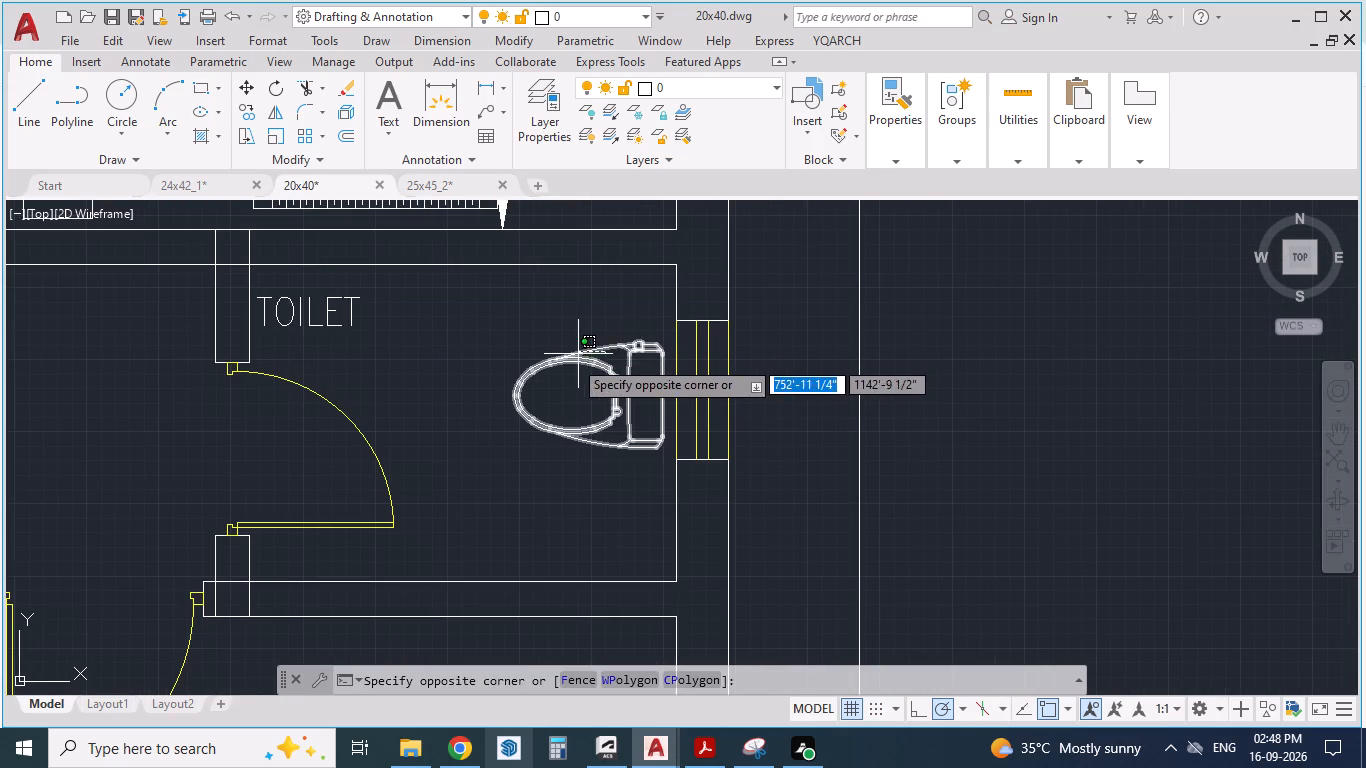
{"action": "left_click", "coordinate": [566, 362]}
{"action": "key", "text": "ctrl+c"}
{"action": "left_click_drag", "start_coordinate": [538, 460], "coordinate": [552, 462]}
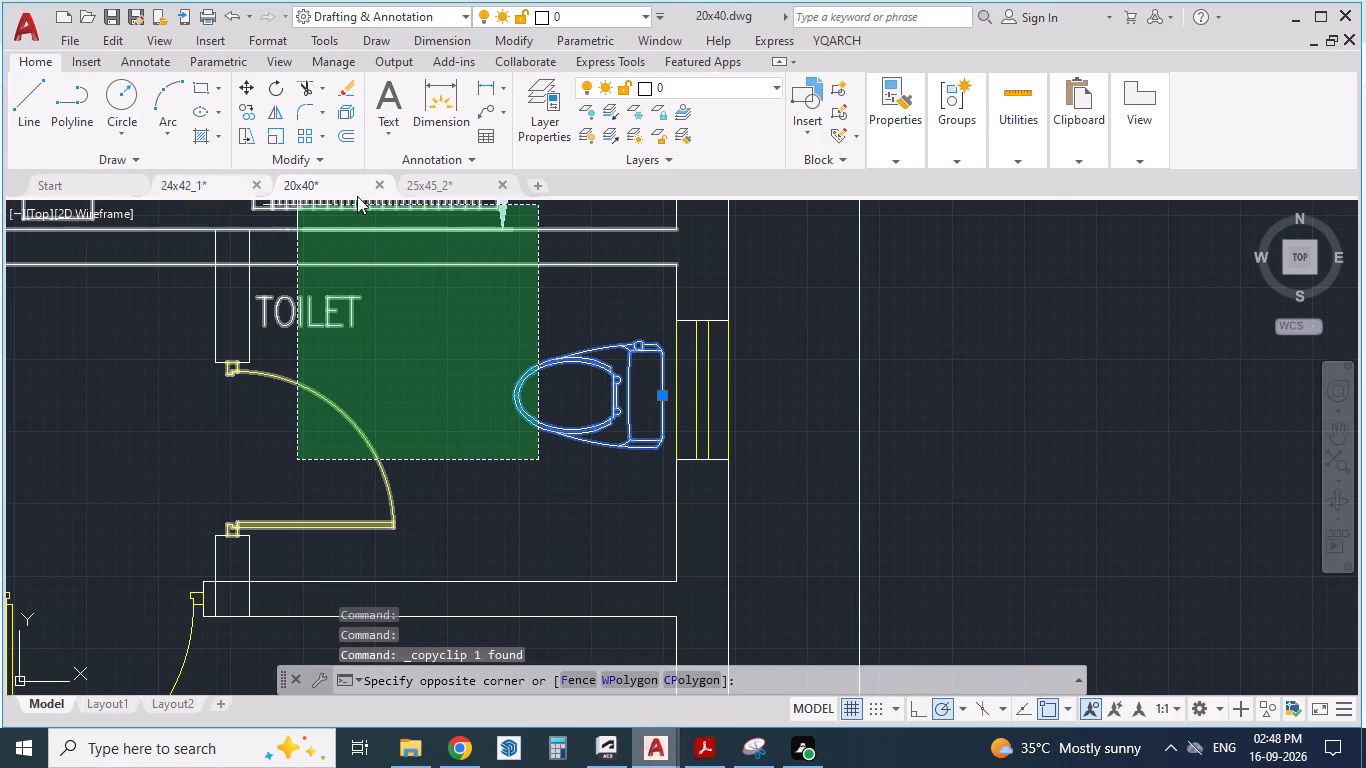
{"action": "left_click", "coordinate": [409, 259]}
Paste the copied WC block into the C Toilet of the 25x45_2 drawing, with its tank toward the shaft-side wall.
{"action": "left_click", "coordinate": [434, 185]}
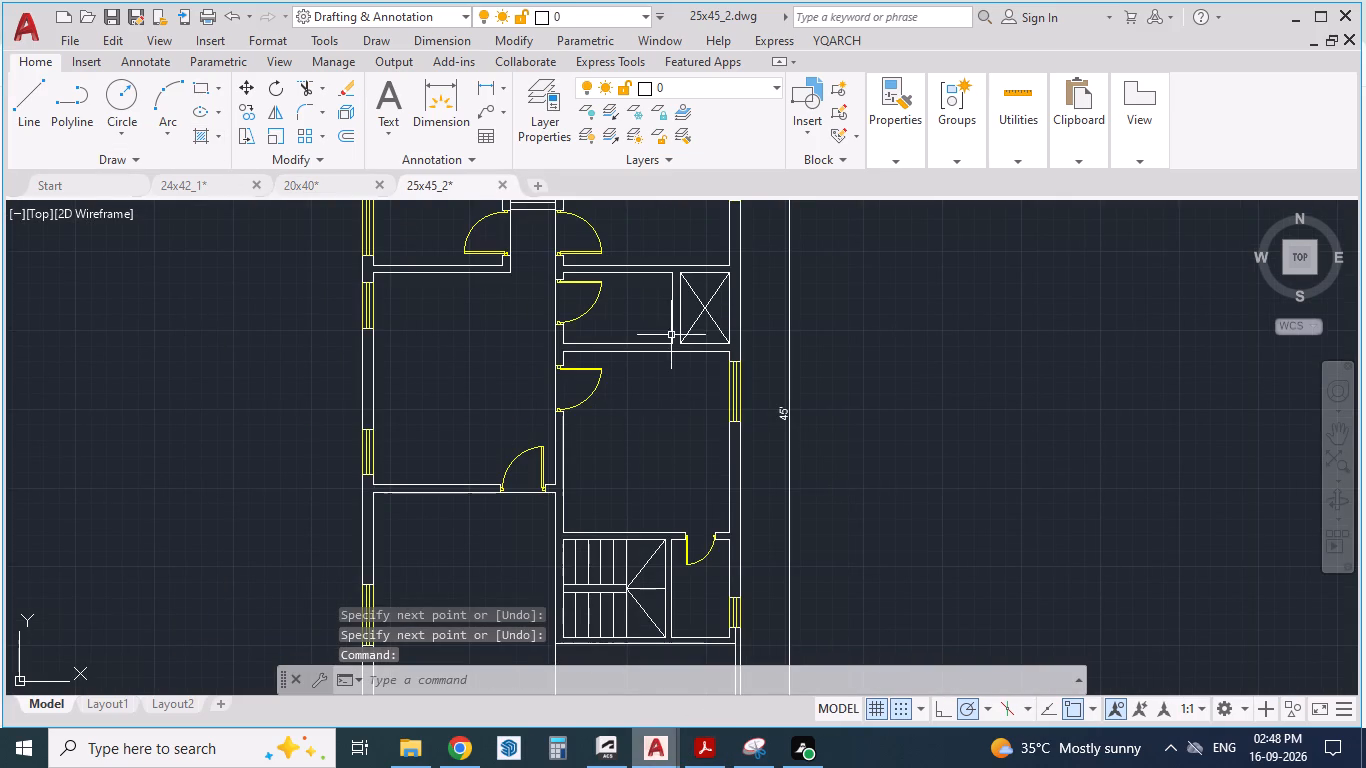
{"action": "scroll", "coordinate": [644, 280], "scroll_direction": "up", "scroll_amount": 1}
{"action": "key", "text": "ctrl+v"}
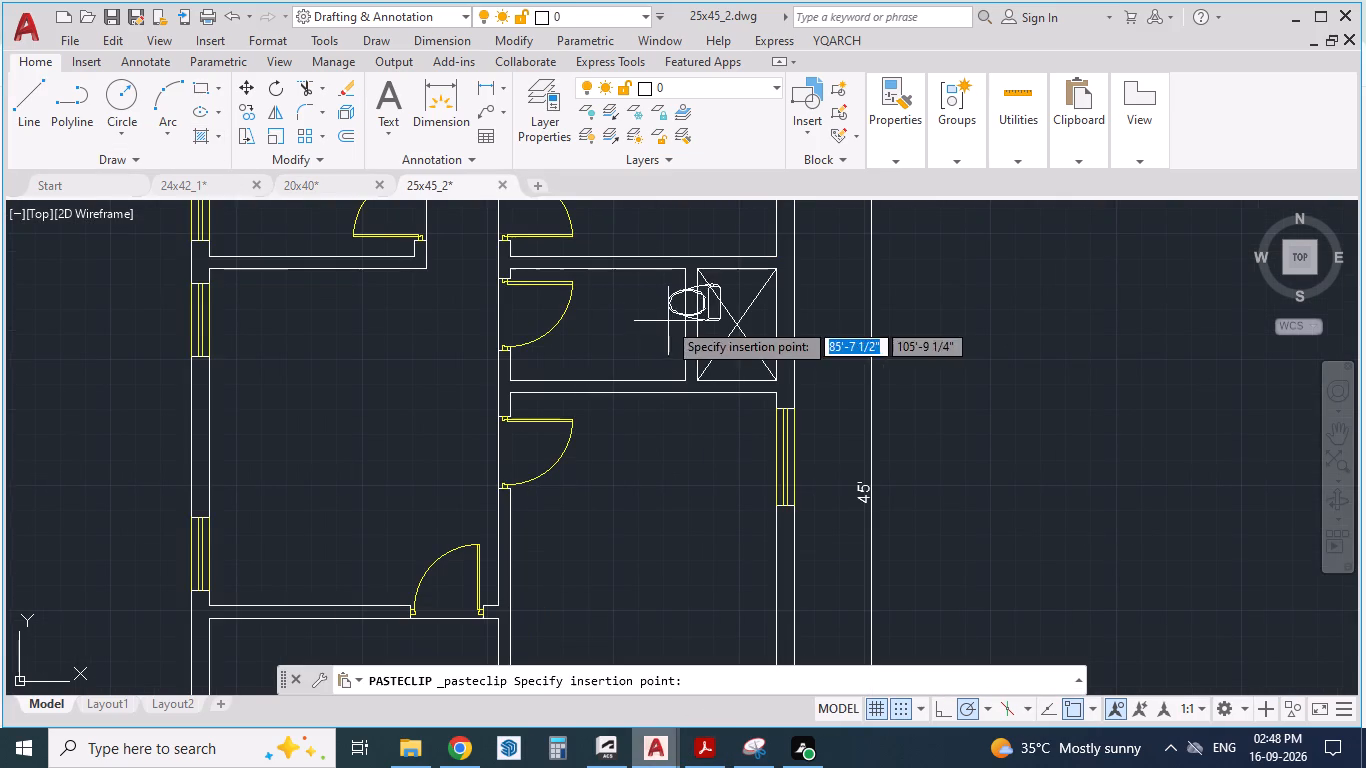
{"action": "left_click", "coordinate": [630, 338]}
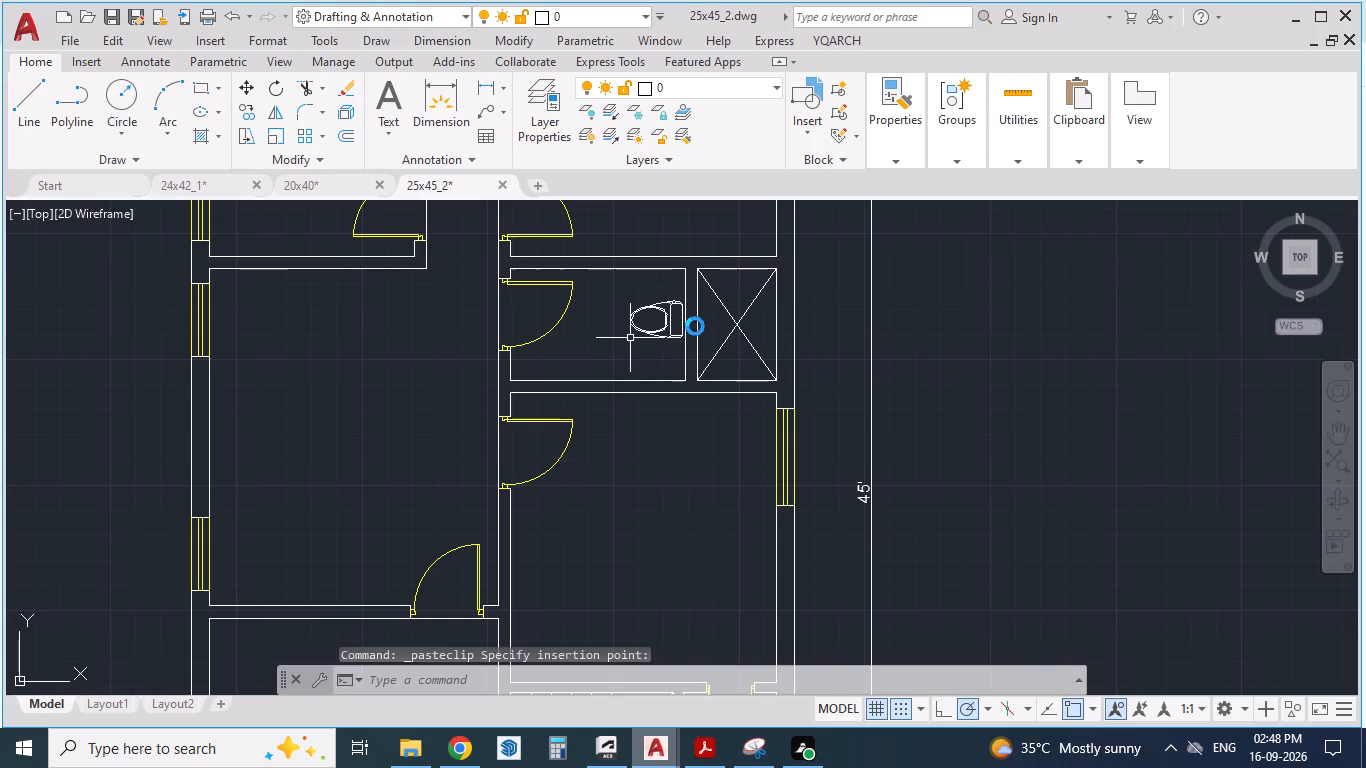
Scale the C Toilet's WC block up slightly, using the midpoint of the tank's back edge as base point.
{"action": "scroll", "coordinate": [707, 455], "scroll_direction": "down", "scroll_amount": 1}
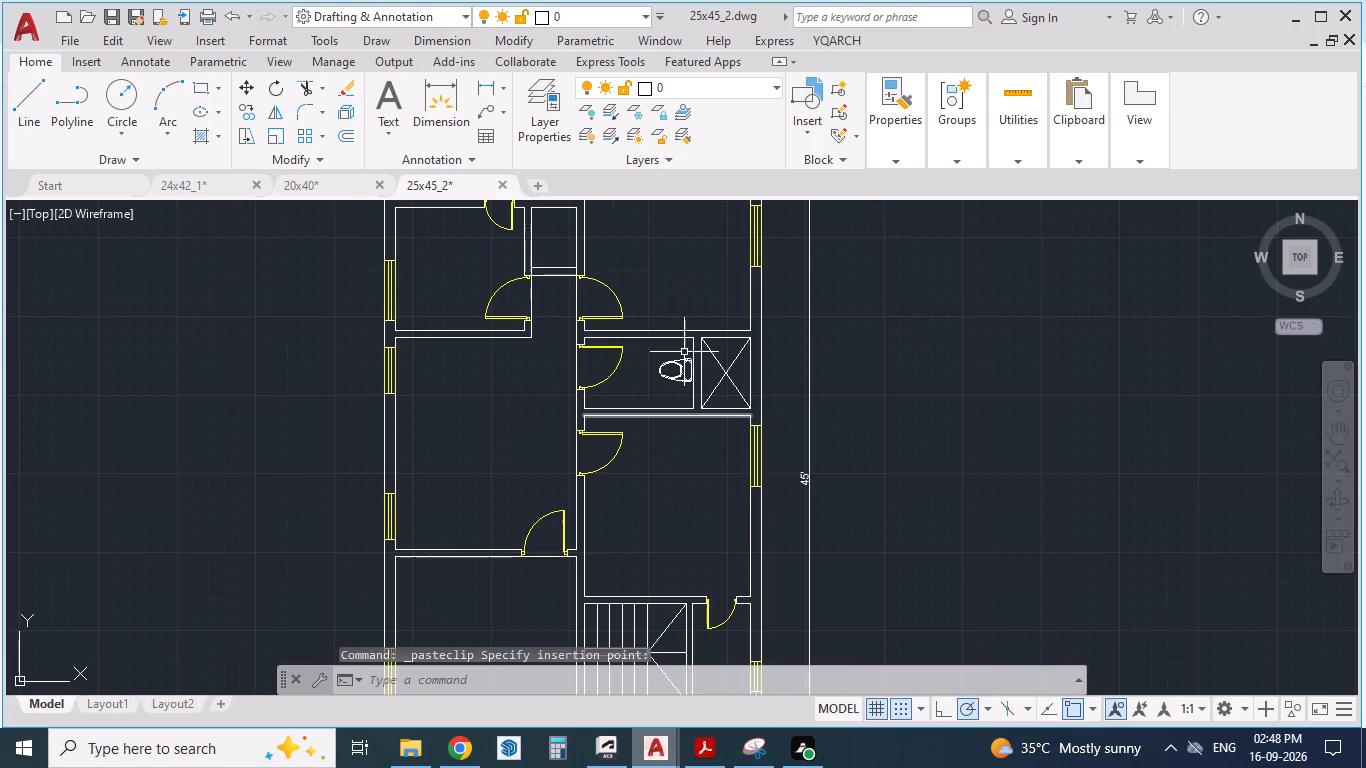
{"action": "scroll", "coordinate": [671, 337], "scroll_direction": "up", "scroll_amount": 3}
{"action": "left_click", "coordinate": [682, 405]}
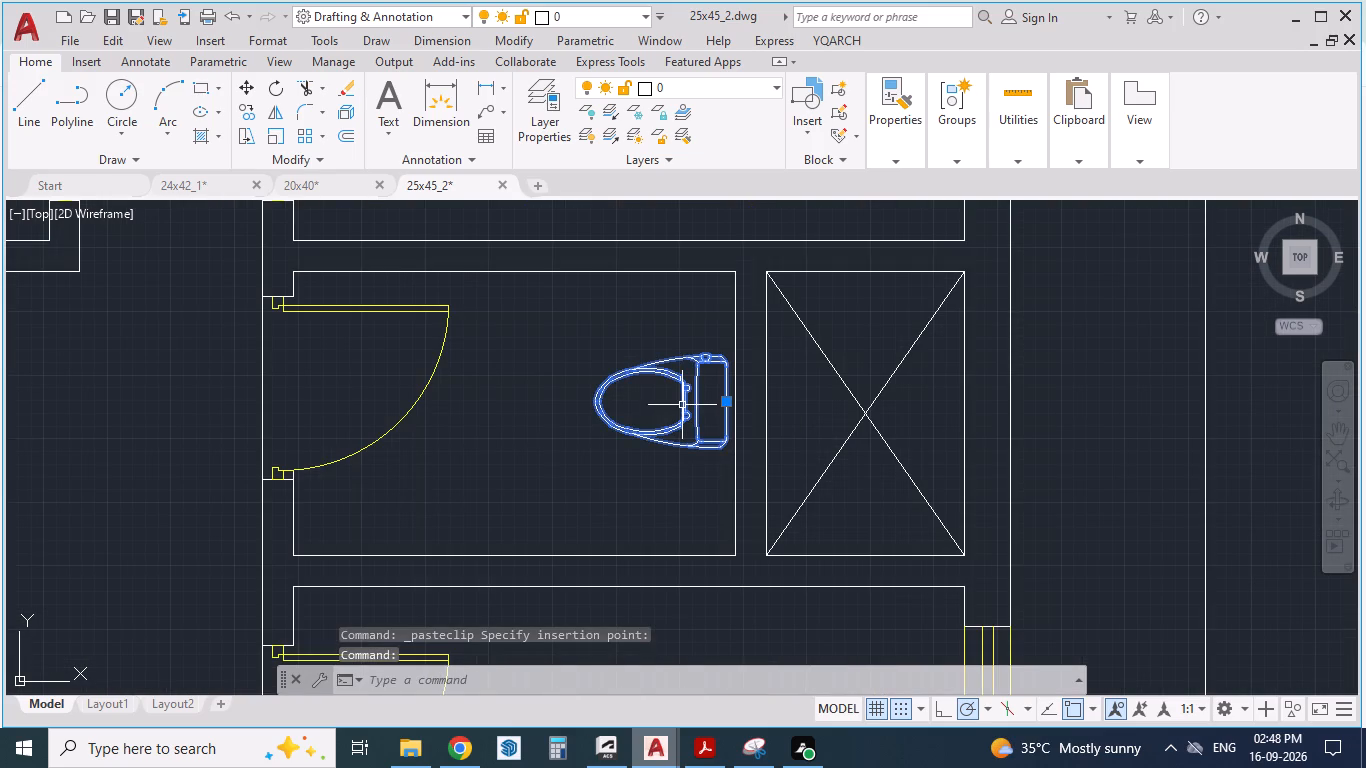
{"action": "type", "text": "SC"}
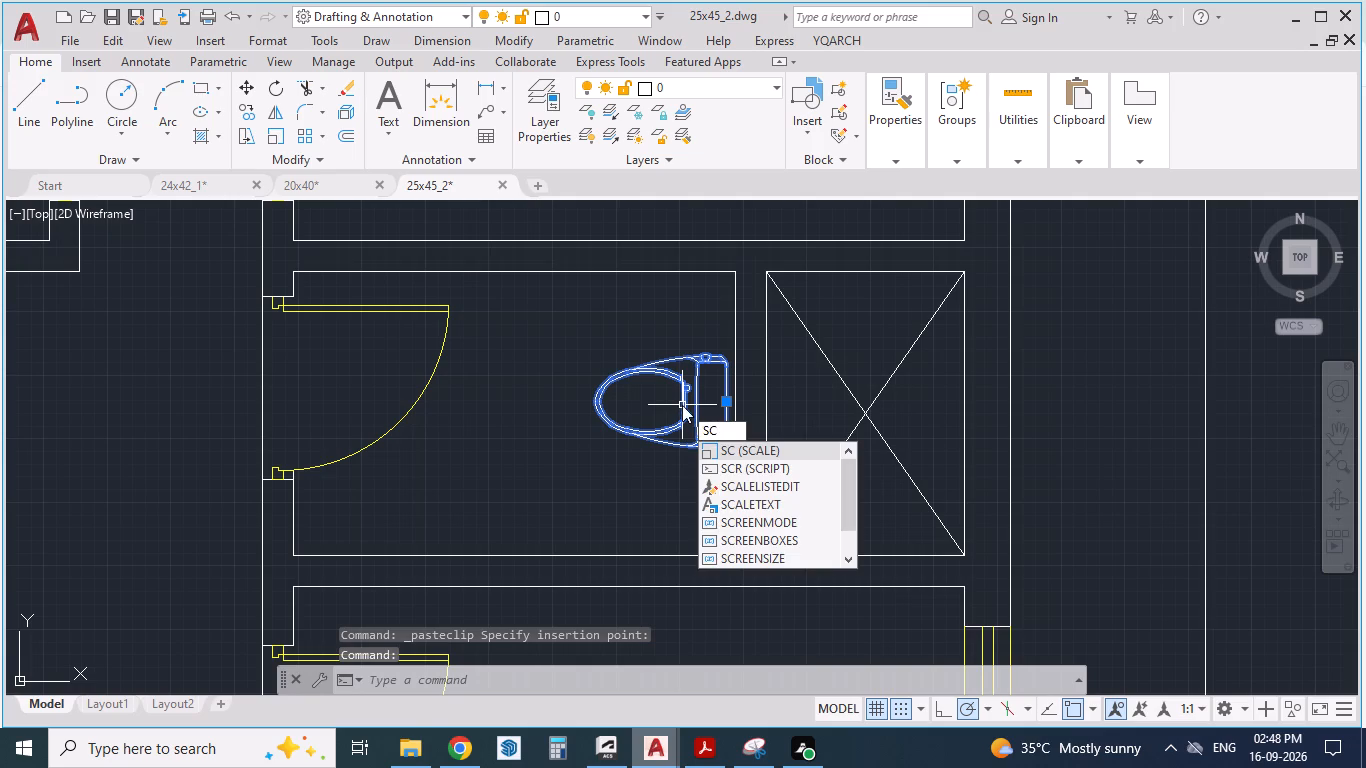
{"action": "key", "text": "a"}
{"action": "key", "text": "Return"}
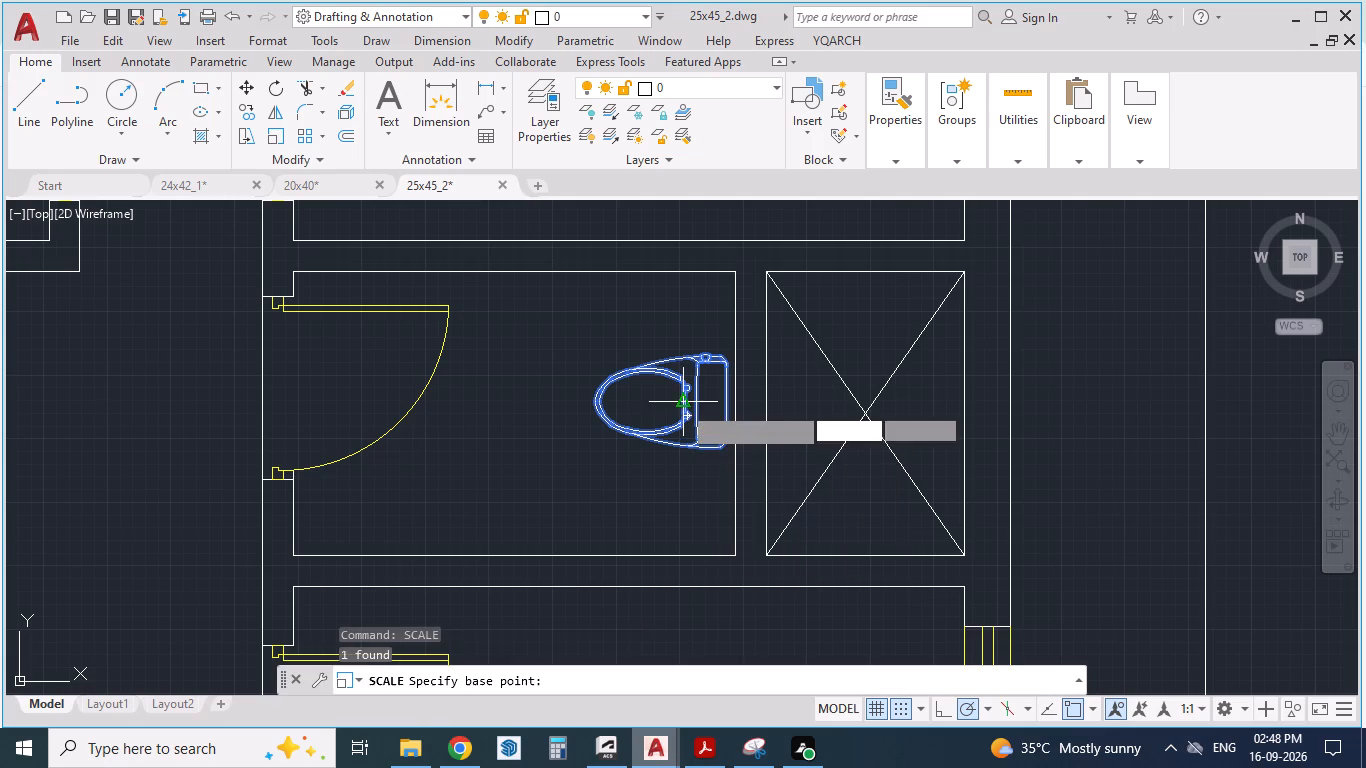
{"action": "scroll", "coordinate": [724, 403], "scroll_direction": "up", "scroll_amount": 1}
{"action": "left_click_drag", "start_coordinate": [724, 403], "coordinate": [722, 428]}
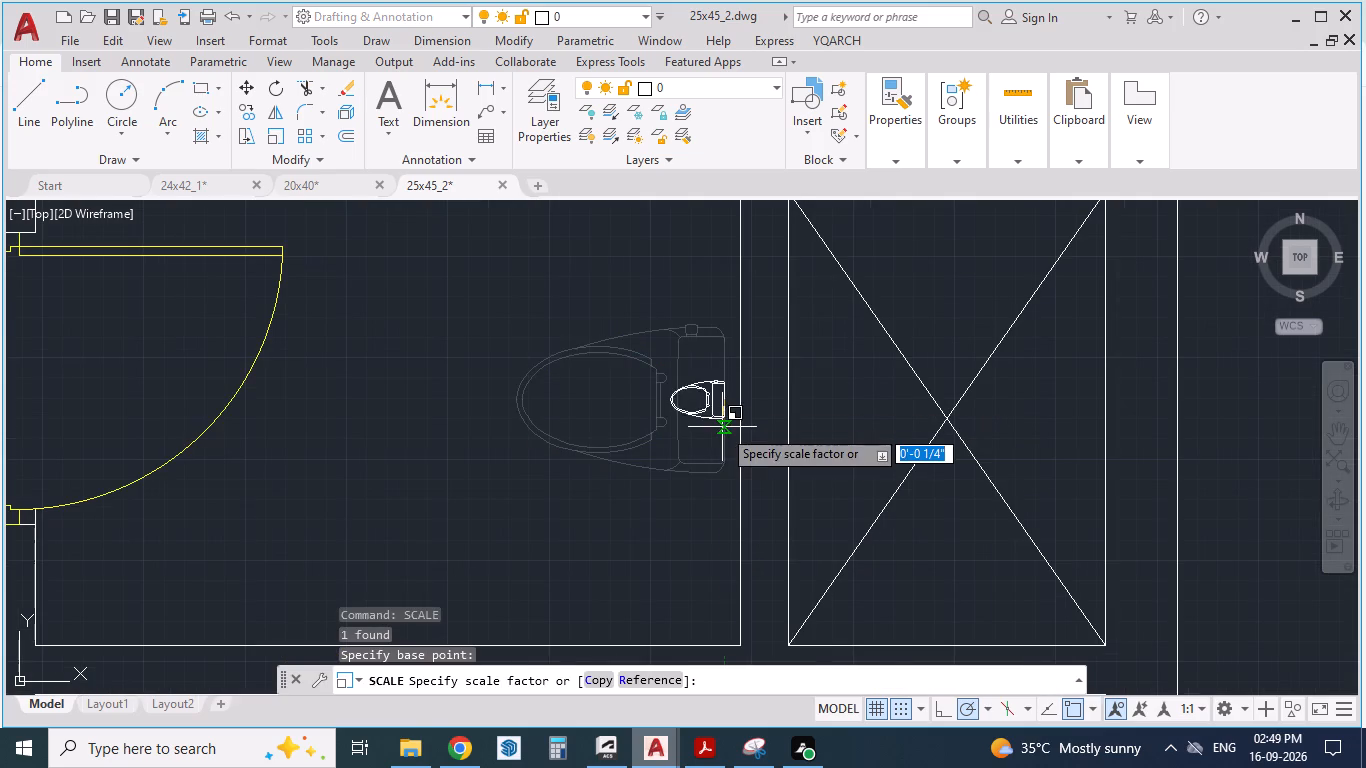
{"action": "left_click_drag", "start_coordinate": [722, 428], "coordinate": [718, 526]}
{"action": "left_click", "coordinate": [716, 527]}
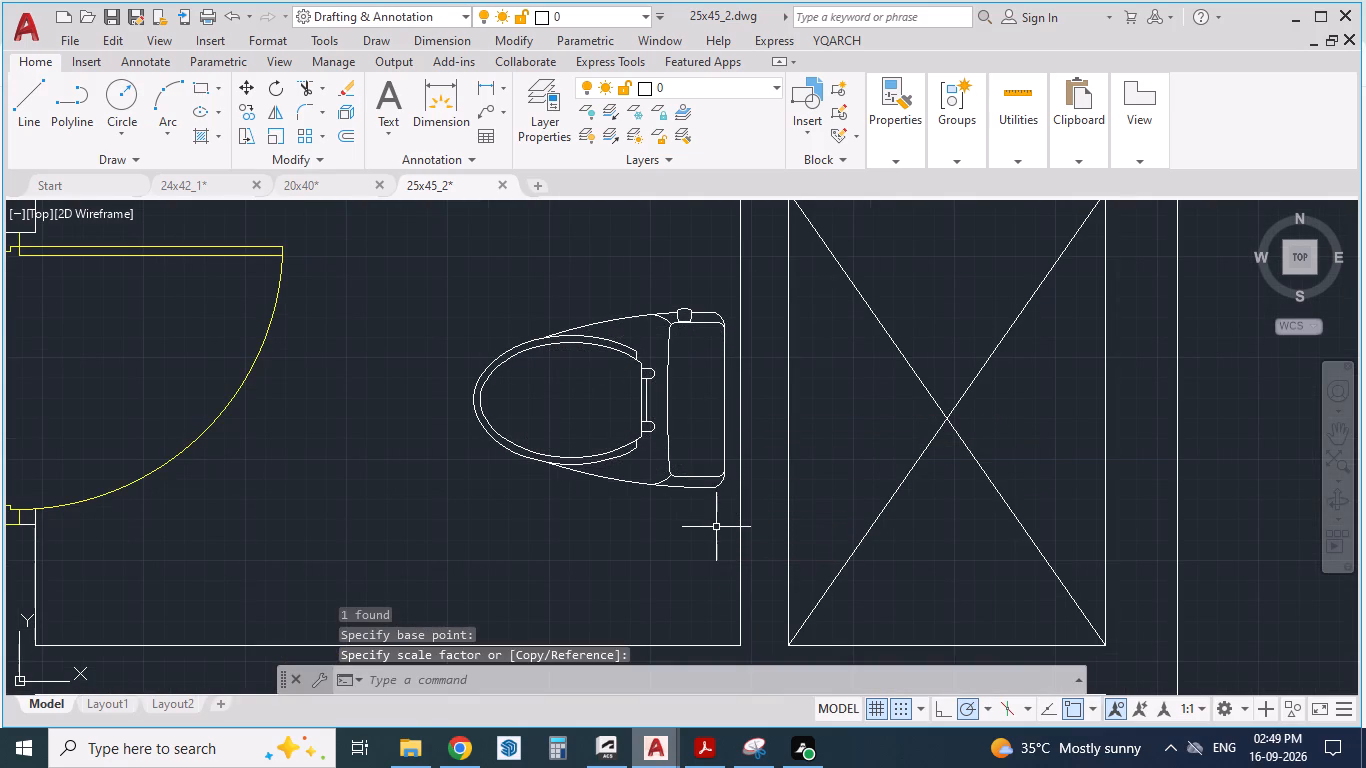
Check the toilets in the reference PDF and copy the C Toilet's WC block into the small toilet beside the stairs.
{"action": "scroll", "coordinate": [750, 373], "scroll_direction": "down", "scroll_amount": 2}
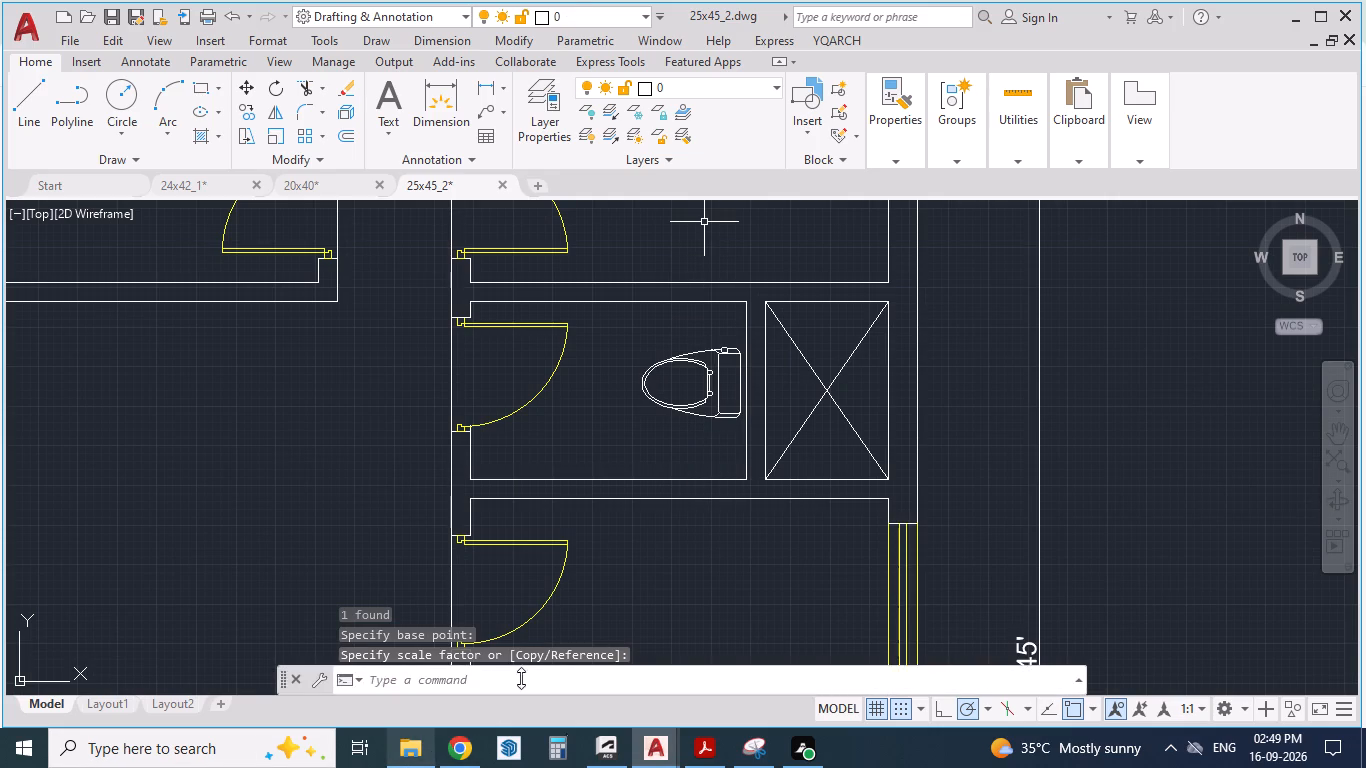
{"action": "left_click", "coordinate": [702, 750]}
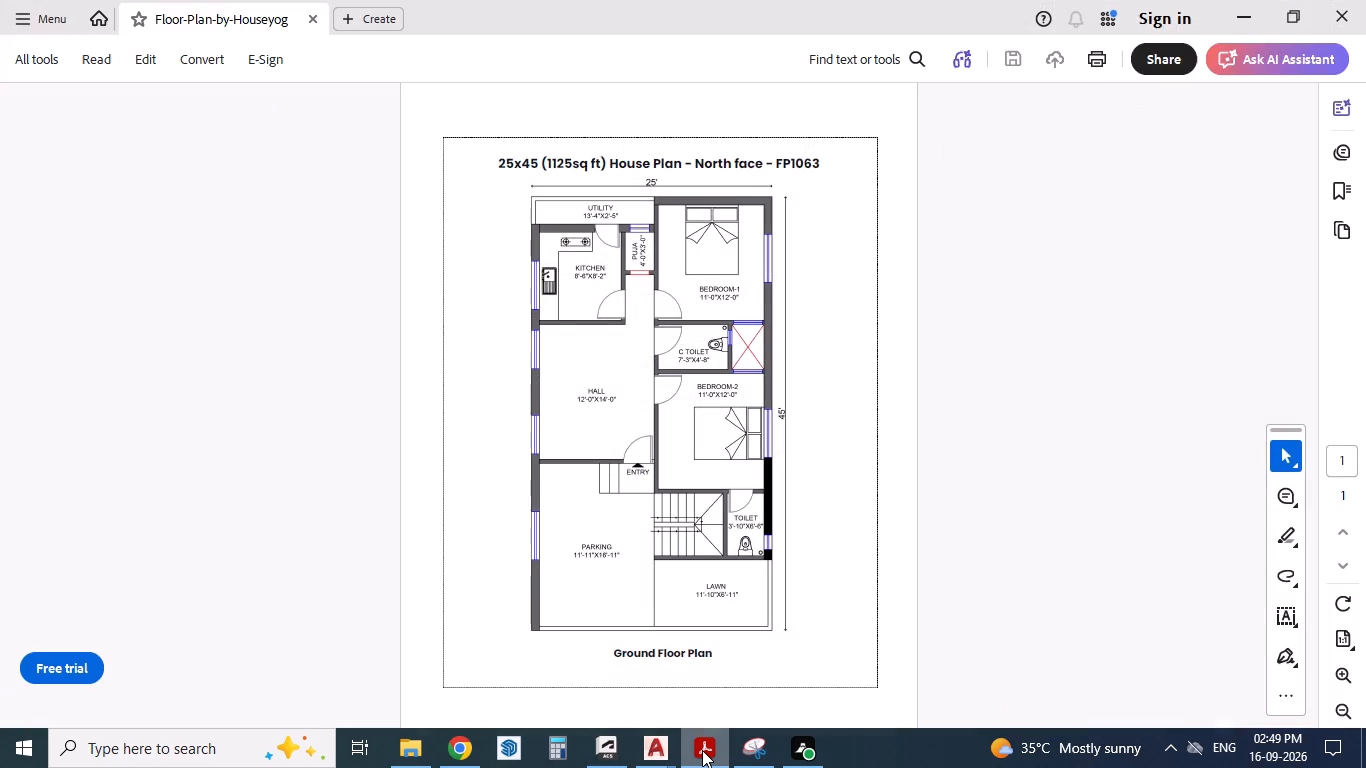
{"action": "left_click", "coordinate": [702, 750]}
{"action": "left_click", "coordinate": [664, 362]}
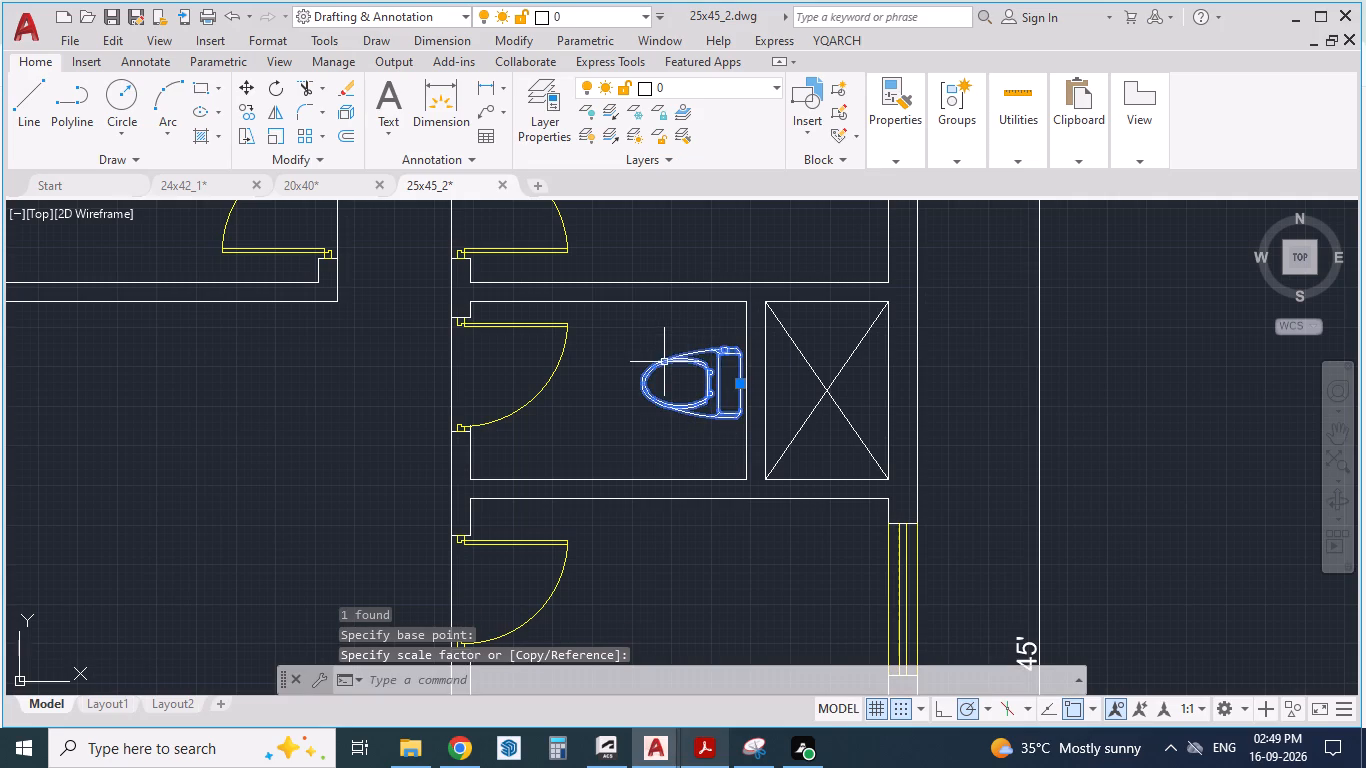
{"action": "scroll", "coordinate": [666, 308], "scroll_direction": "down", "scroll_amount": 3}
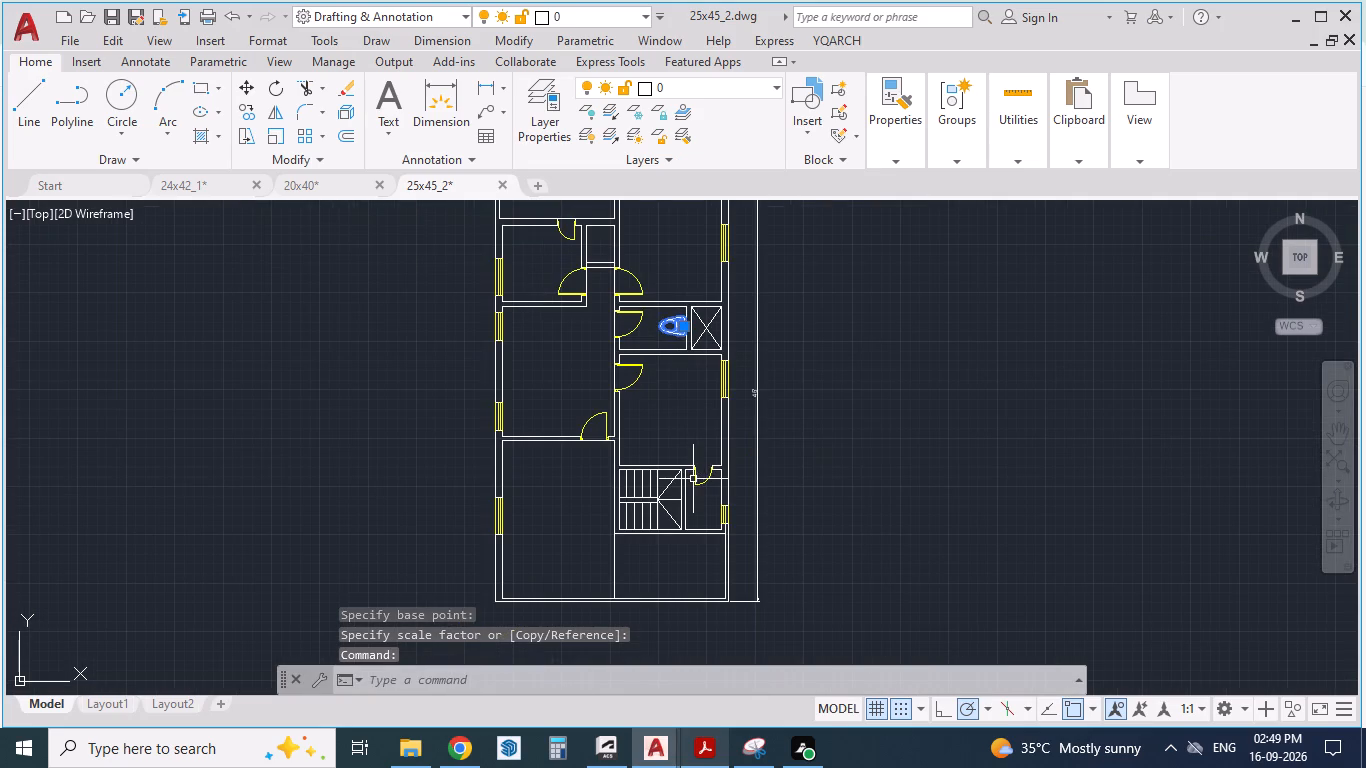
{"action": "key", "text": "ctrl+c"}
{"action": "key", "text": "ctrl+v"}
{"action": "left_click", "coordinate": [689, 535]}
Rotate the copied WC block by 270 degrees so its tank faces the Lawn-side wall.
{"action": "scroll", "coordinate": [694, 538], "scroll_direction": "up", "scroll_amount": 3}
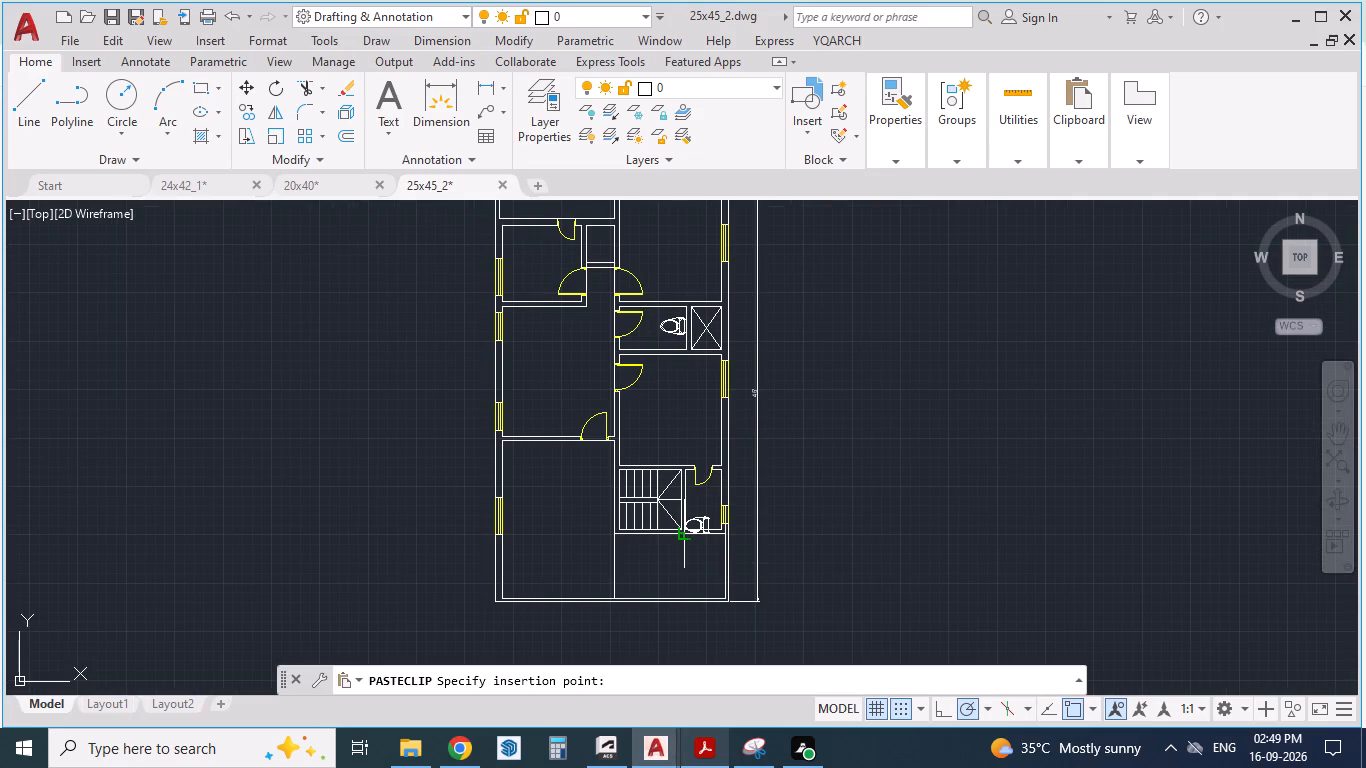
{"action": "scroll", "coordinate": [697, 509], "scroll_direction": "up", "scroll_amount": 3}
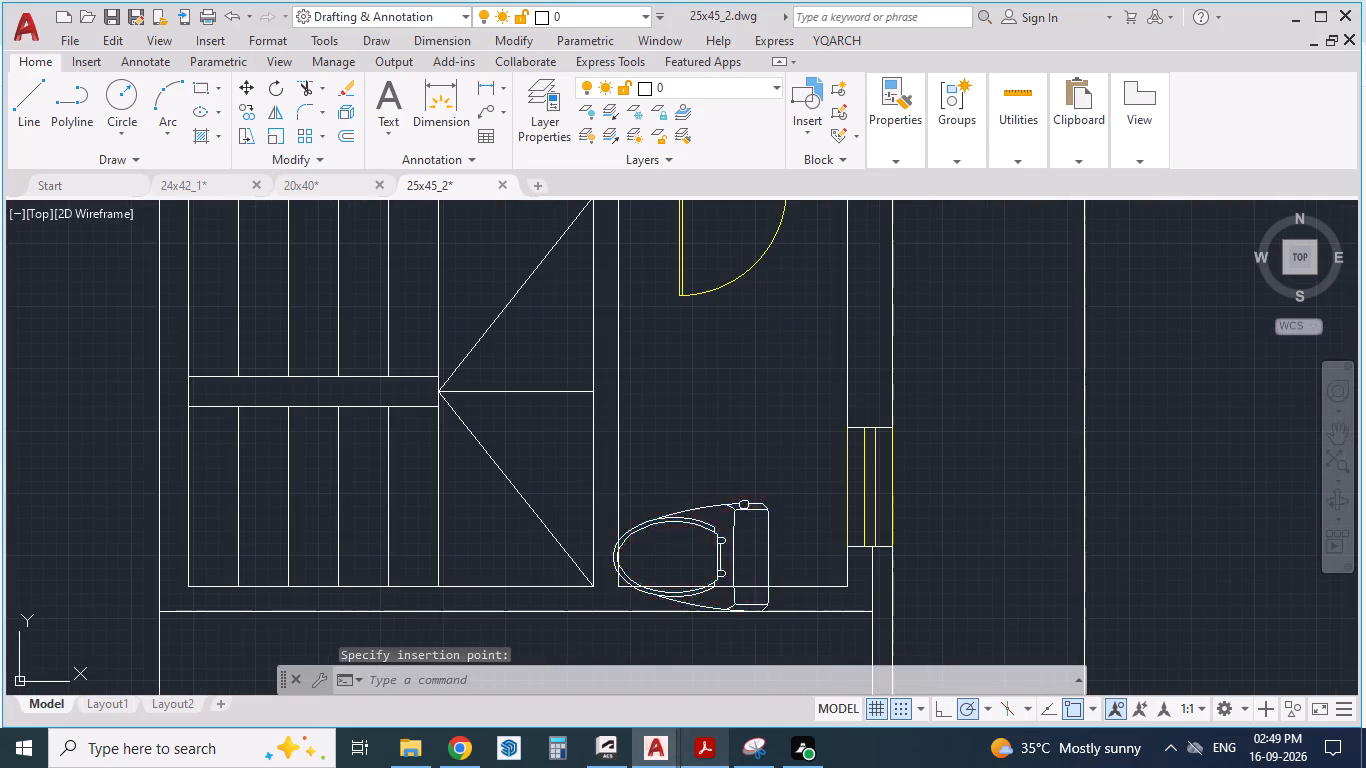
{"action": "left_click", "coordinate": [687, 512]}
{"action": "type", "text": "RO"}
{"action": "key", "text": "Return"}
{"action": "left_click", "coordinate": [685, 512]}
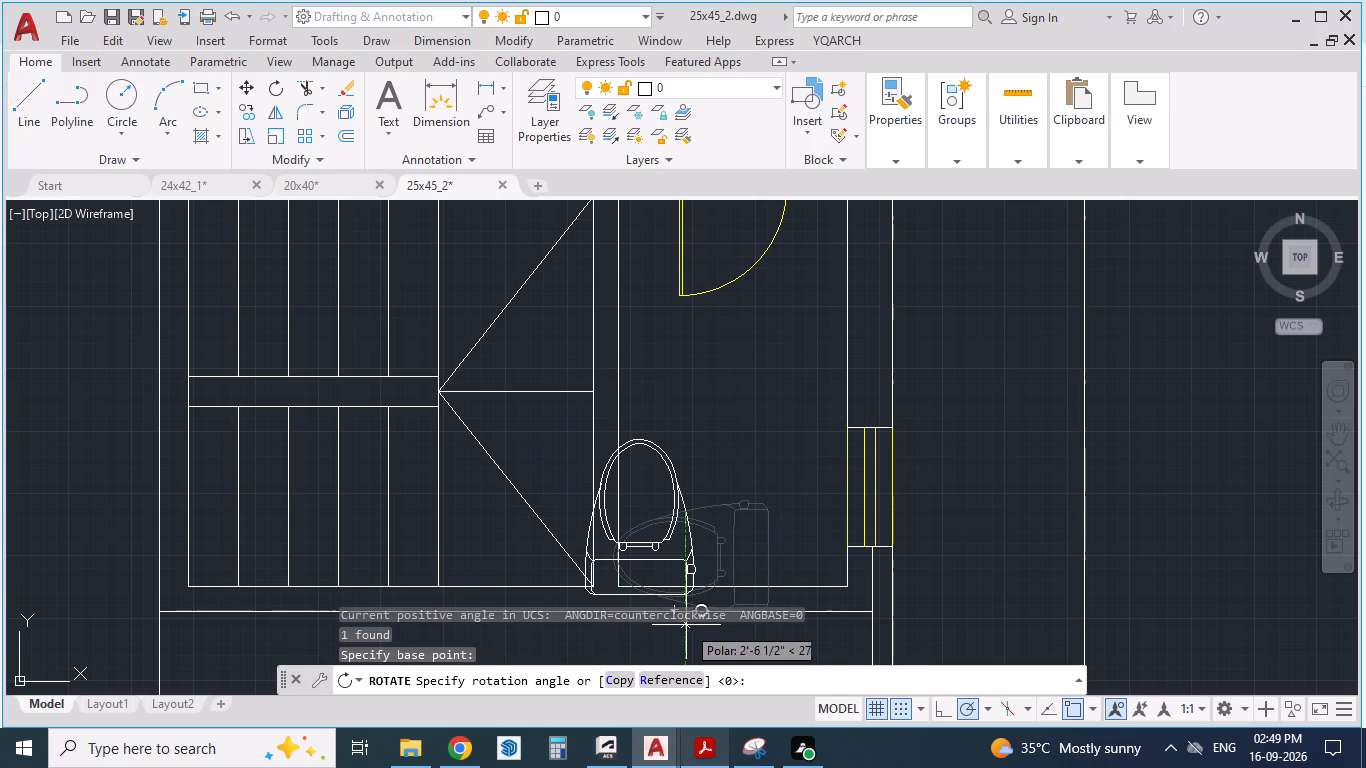
{"action": "left_click", "coordinate": [686, 623]}
Cut the rotated WC block and paste it inside the small toilet with its tank against the Lawn-side wall.
{"action": "left_click", "coordinate": [671, 535]}
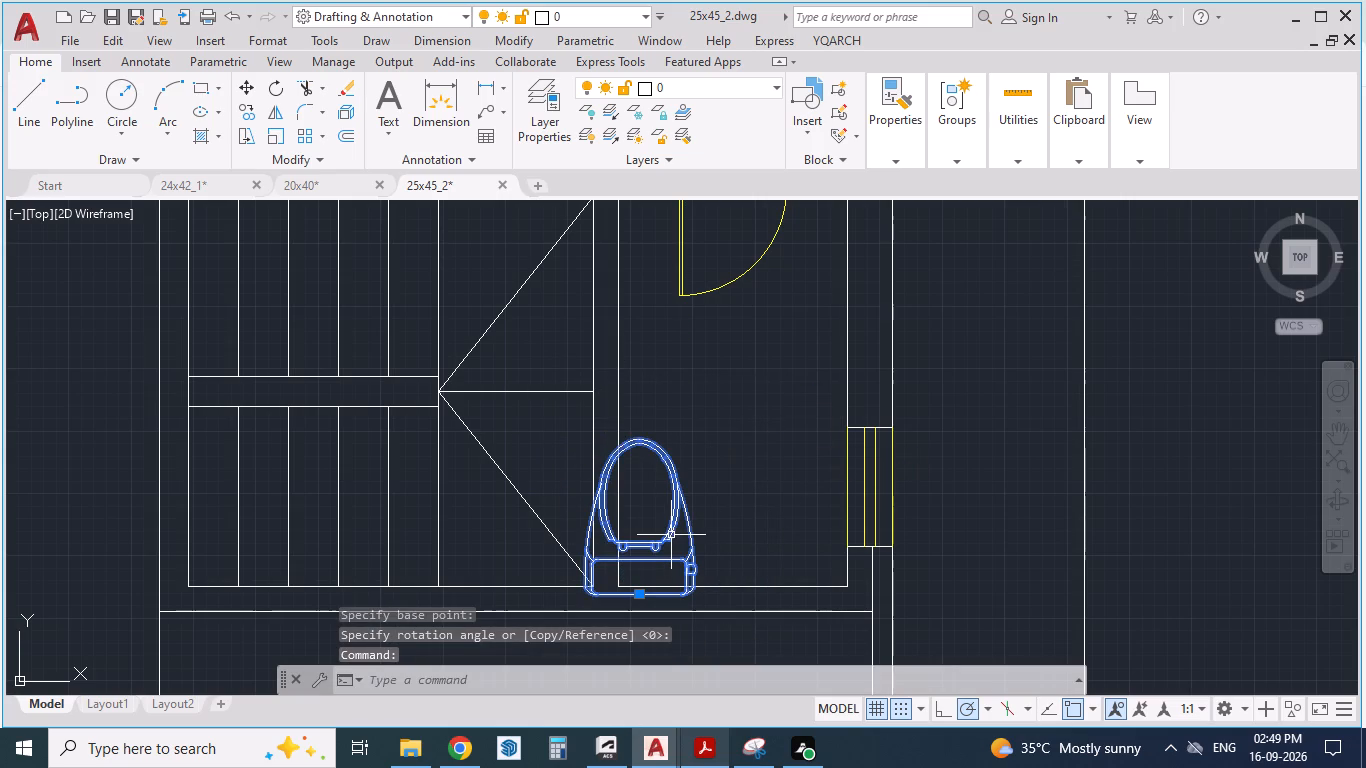
{"action": "key", "text": "ctrl+x"}
{"action": "key", "text": "ctrl+v"}
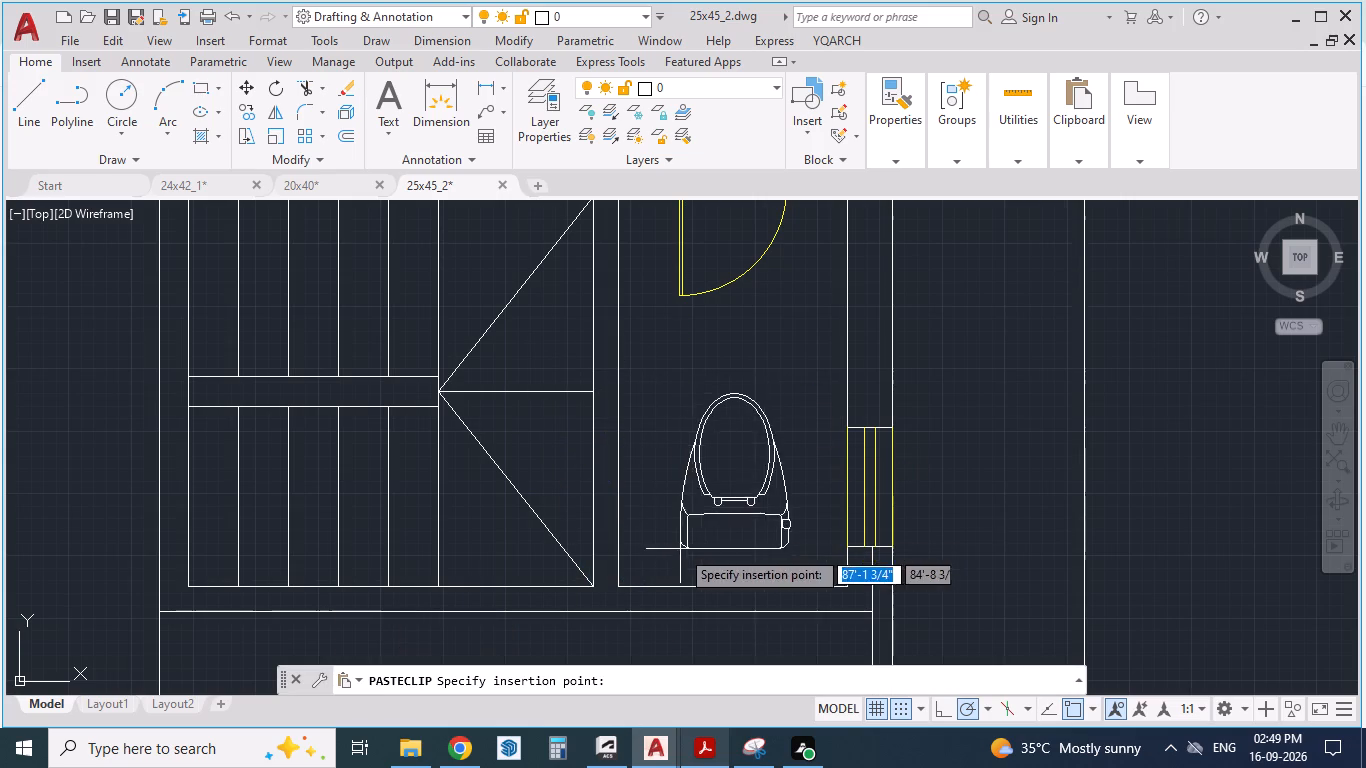
{"action": "left_click", "coordinate": [696, 585]}
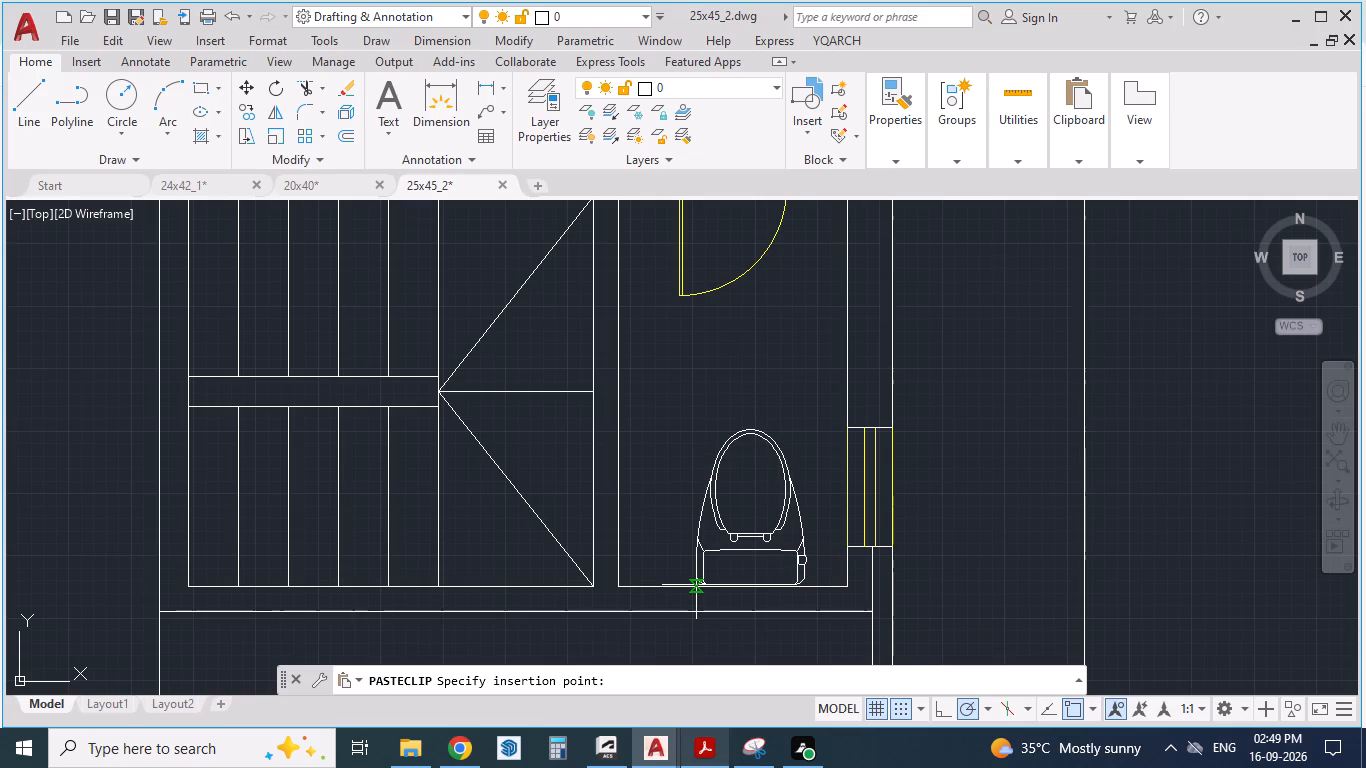
Compare the 25x45_2 drawing with the reference PDF to find which fixtures are still missing.
{"action": "left_click", "coordinate": [721, 745]}
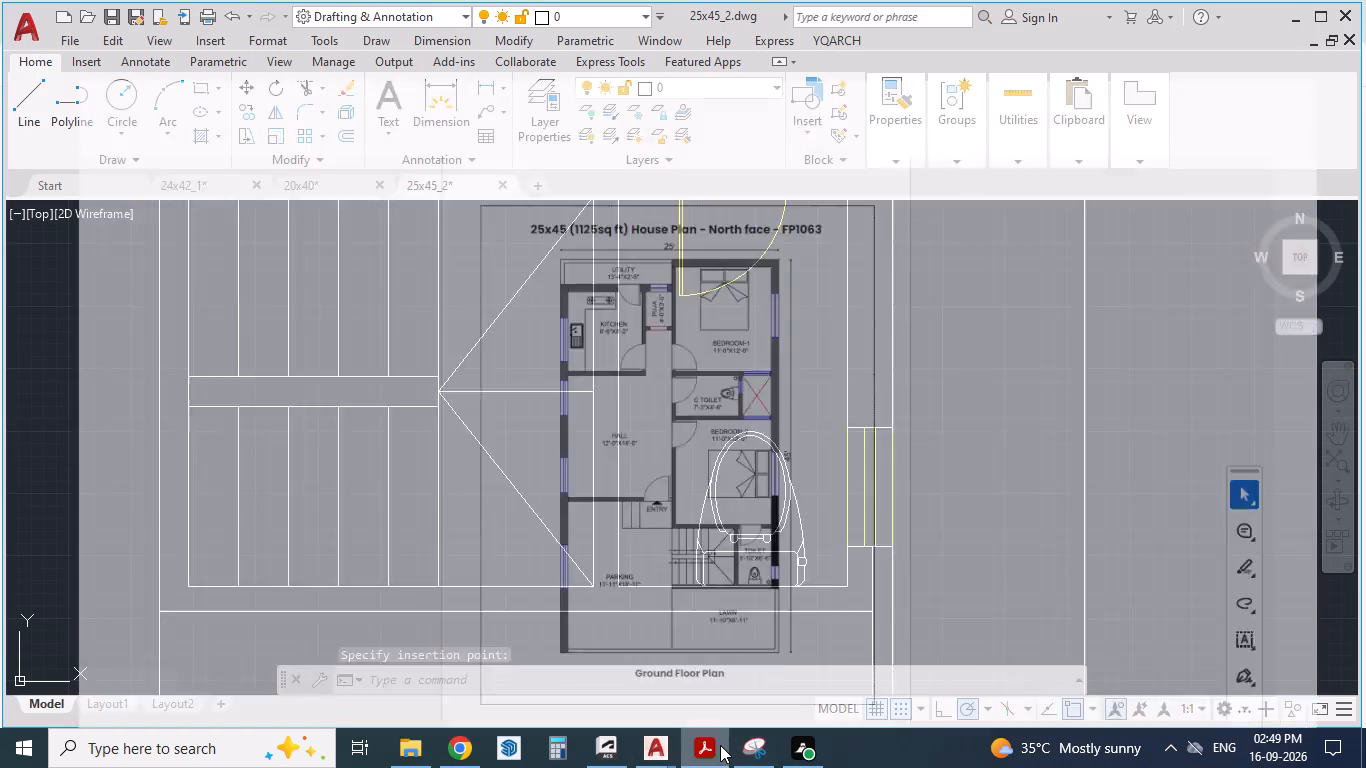
{"action": "left_click", "coordinate": [720, 745]}
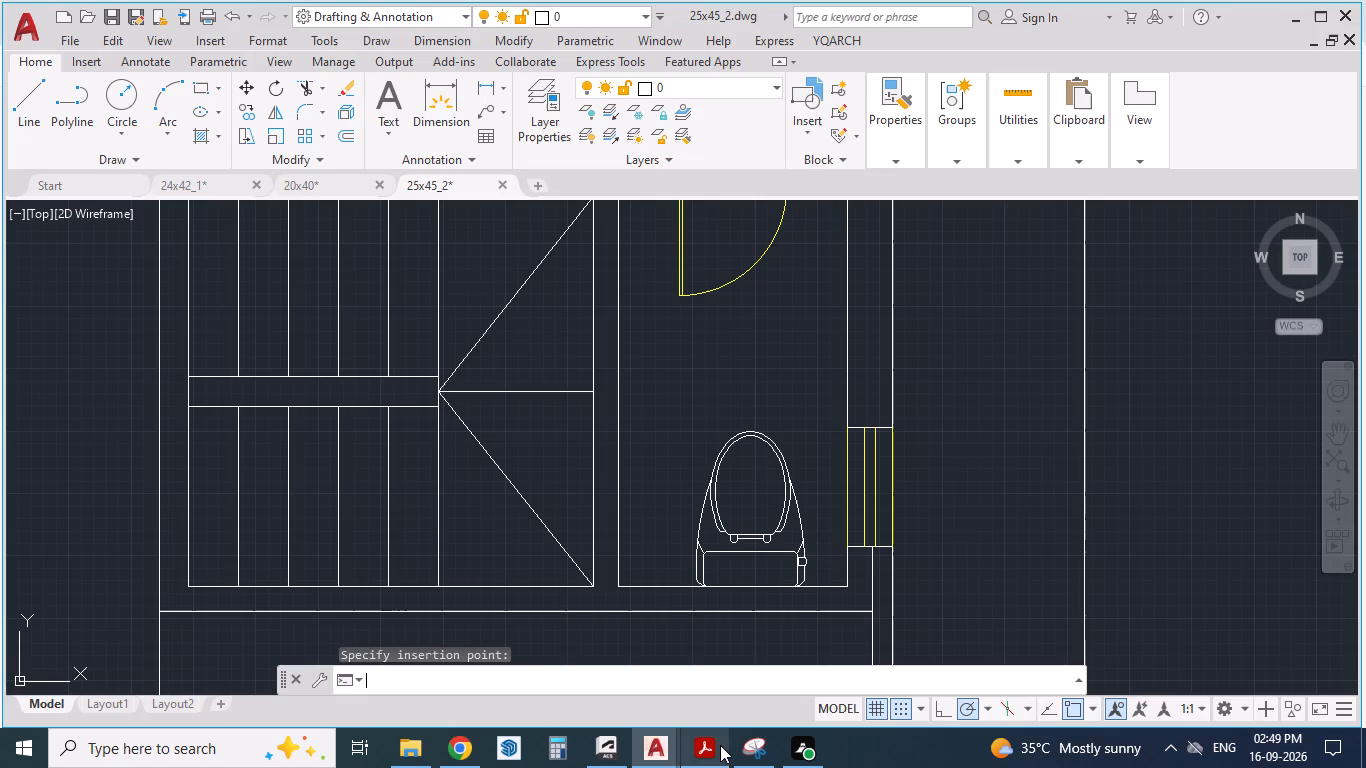
{"action": "left_click", "coordinate": [720, 745]}
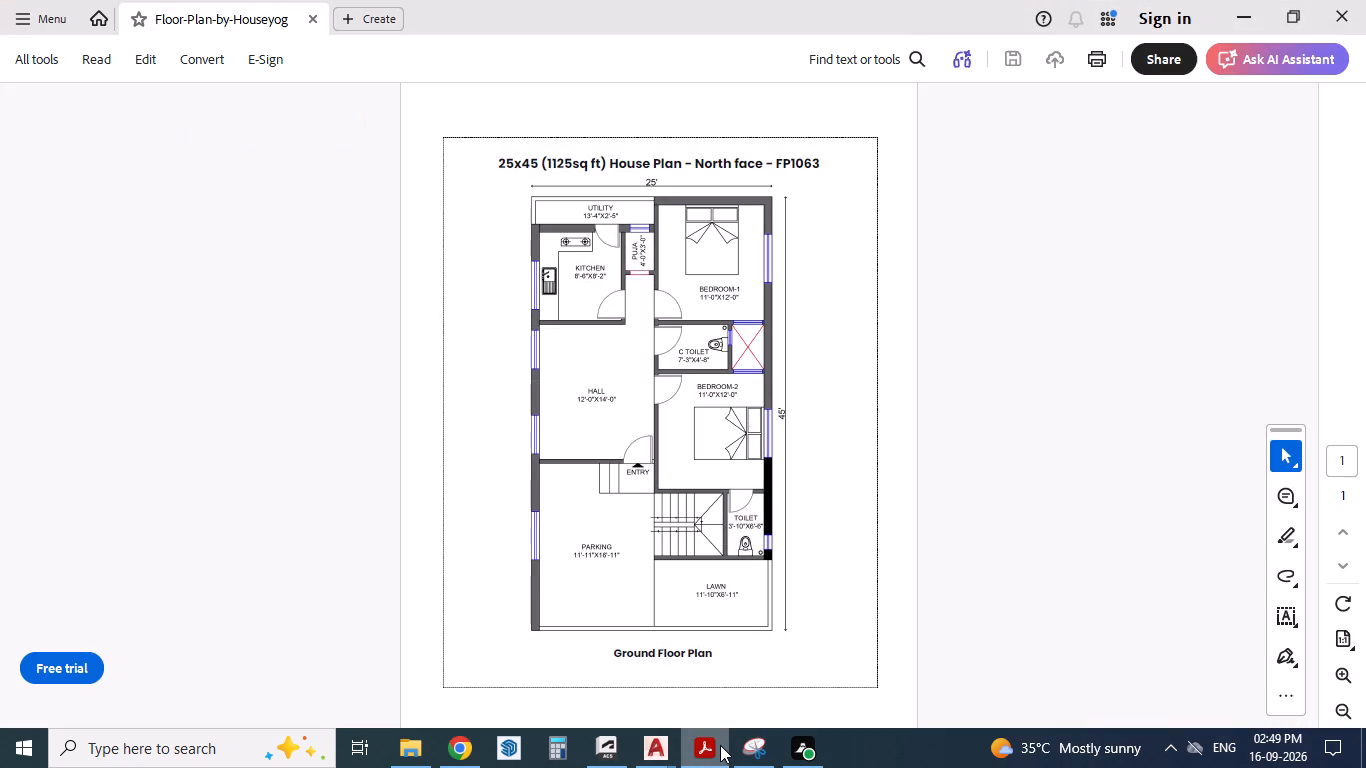
{"action": "left_click", "coordinate": [720, 745]}
{"action": "scroll", "coordinate": [720, 526], "scroll_direction": "down", "scroll_amount": 5}
{"action": "scroll", "coordinate": [631, 399], "scroll_direction": "up", "scroll_amount": 1}
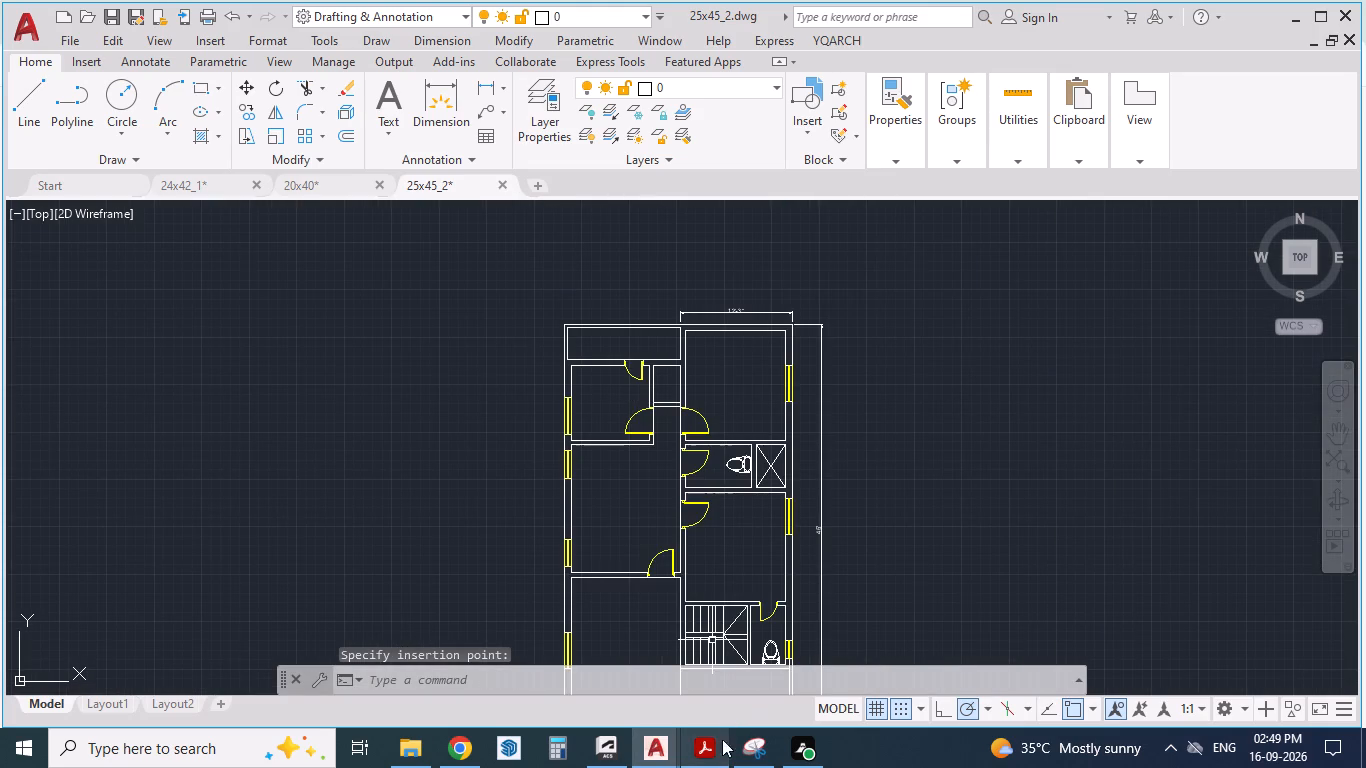
{"action": "left_click", "coordinate": [711, 749]}
{"action": "left_click", "coordinate": [711, 749]}
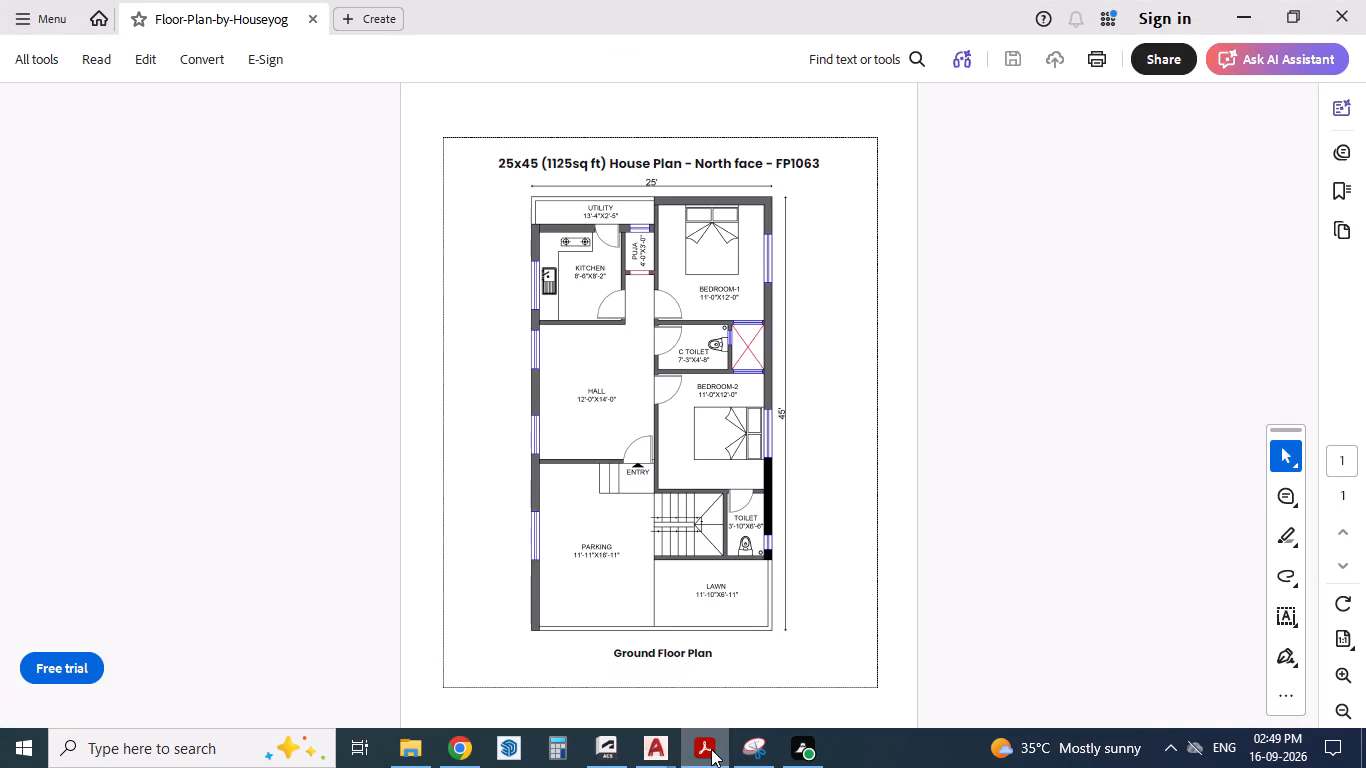
Copy the sink, the two-burner stove and the KITCHEN label from the kitchen in the 20x40 drawing.
{"action": "left_click", "coordinate": [309, 191]}
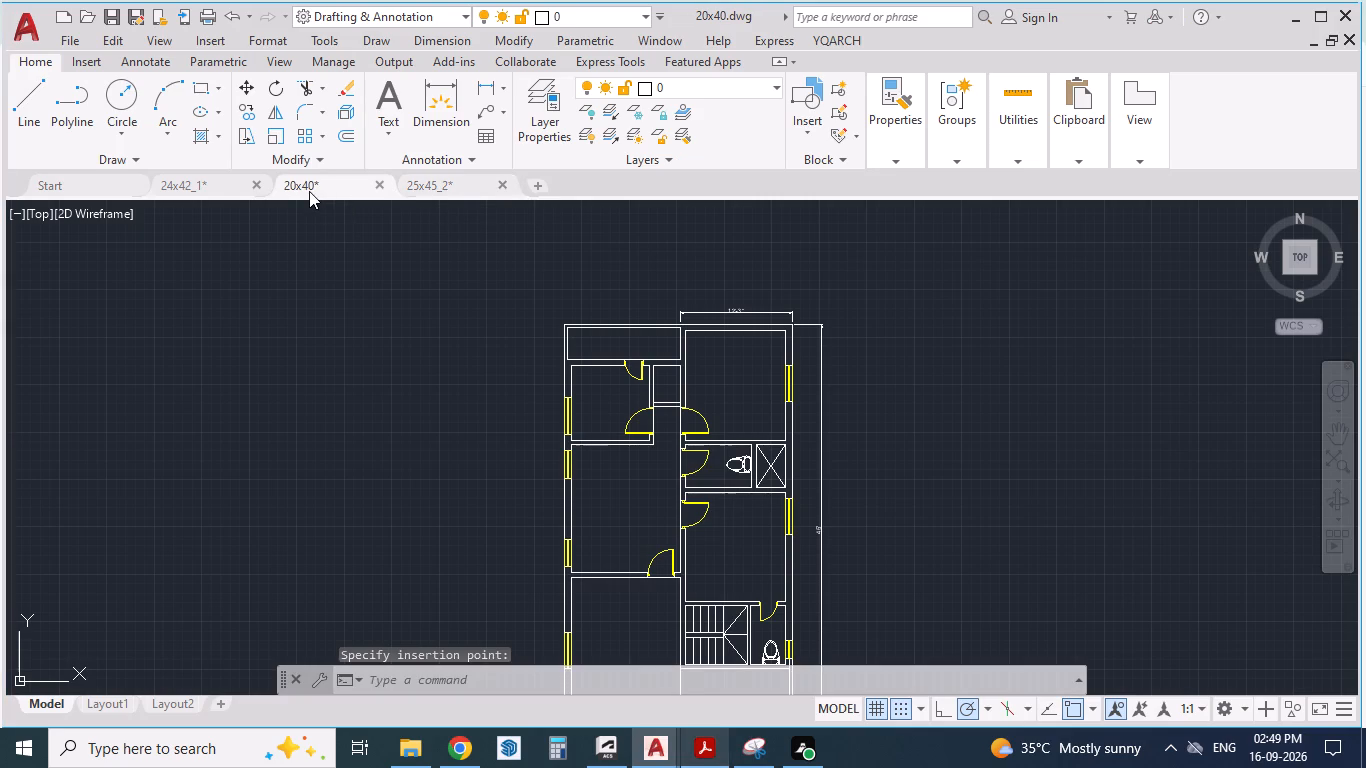
{"action": "scroll", "coordinate": [500, 393], "scroll_direction": "down", "scroll_amount": 4}
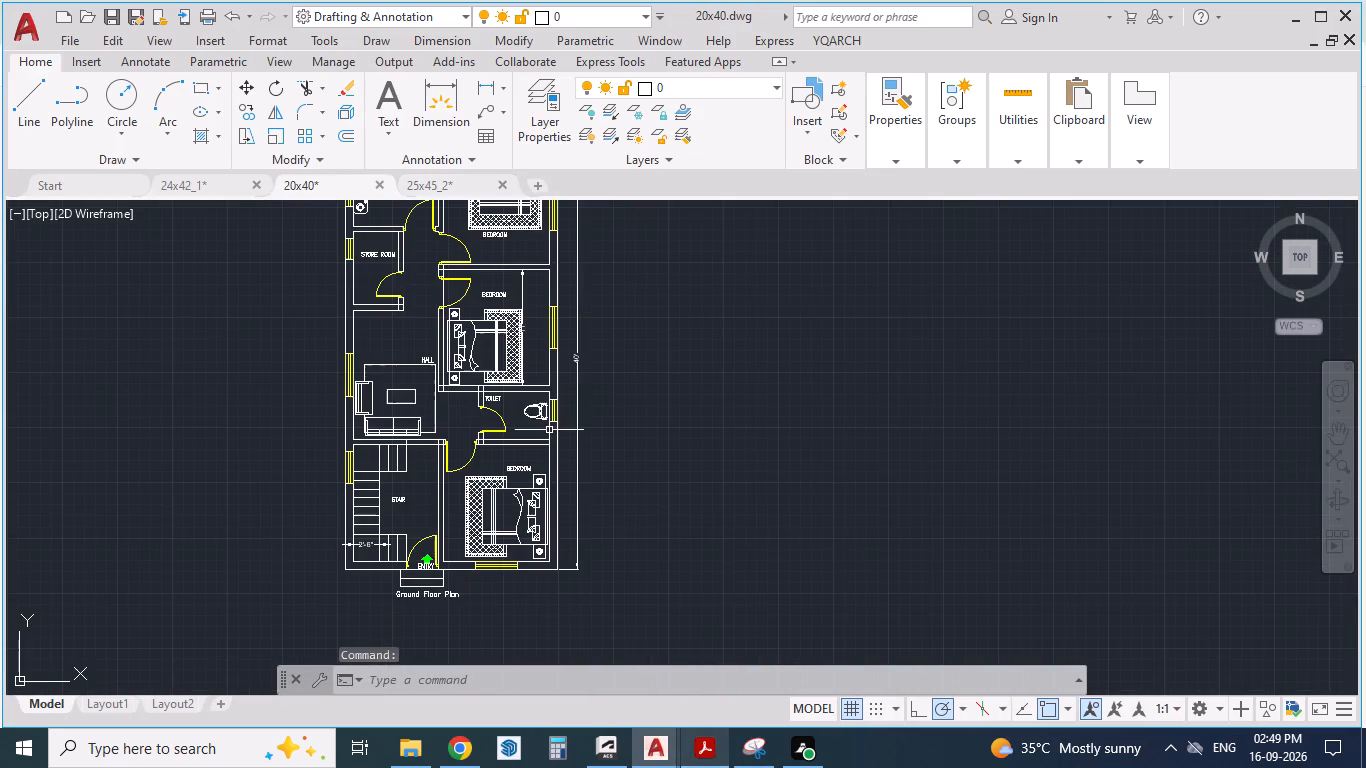
{"action": "scroll", "coordinate": [406, 323], "scroll_direction": "up", "scroll_amount": 1}
{"action": "scroll", "coordinate": [417, 404], "scroll_direction": "down", "scroll_amount": 2}
{"action": "scroll", "coordinate": [409, 279], "scroll_direction": "up", "scroll_amount": 3}
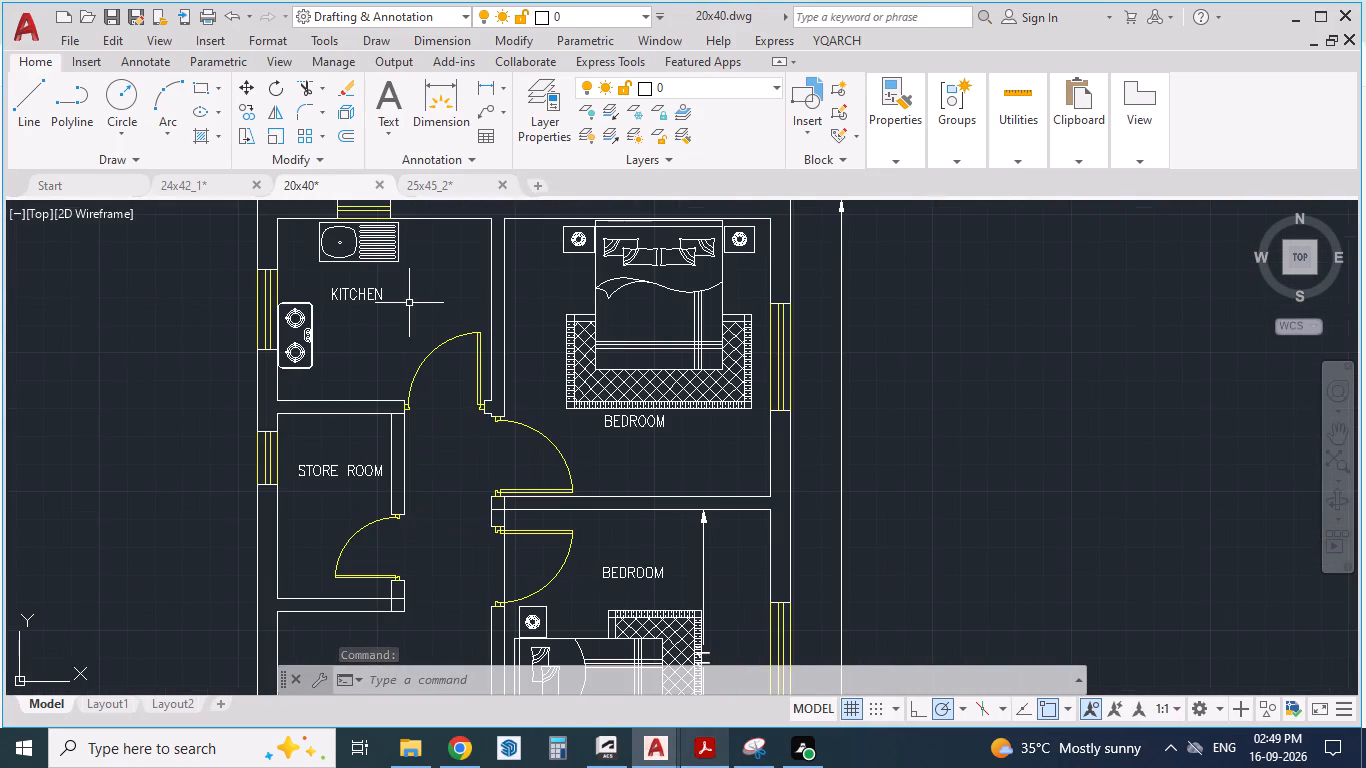
{"action": "left_click", "coordinate": [422, 261]}
{"action": "left_click", "coordinate": [305, 333]}
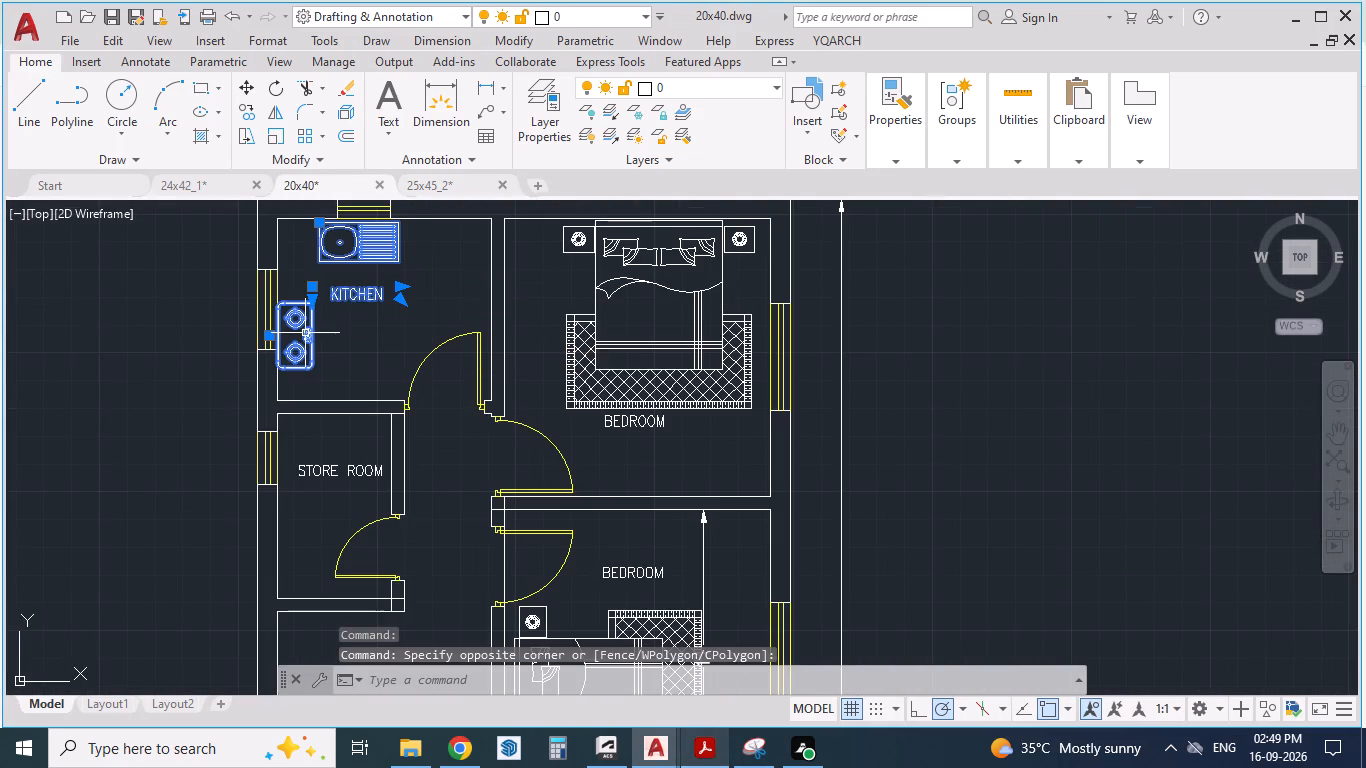
{"action": "key", "text": "ctrl+c"}
{"action": "left_click_drag", "start_coordinate": [551, 595], "coordinate": [607, 676]}
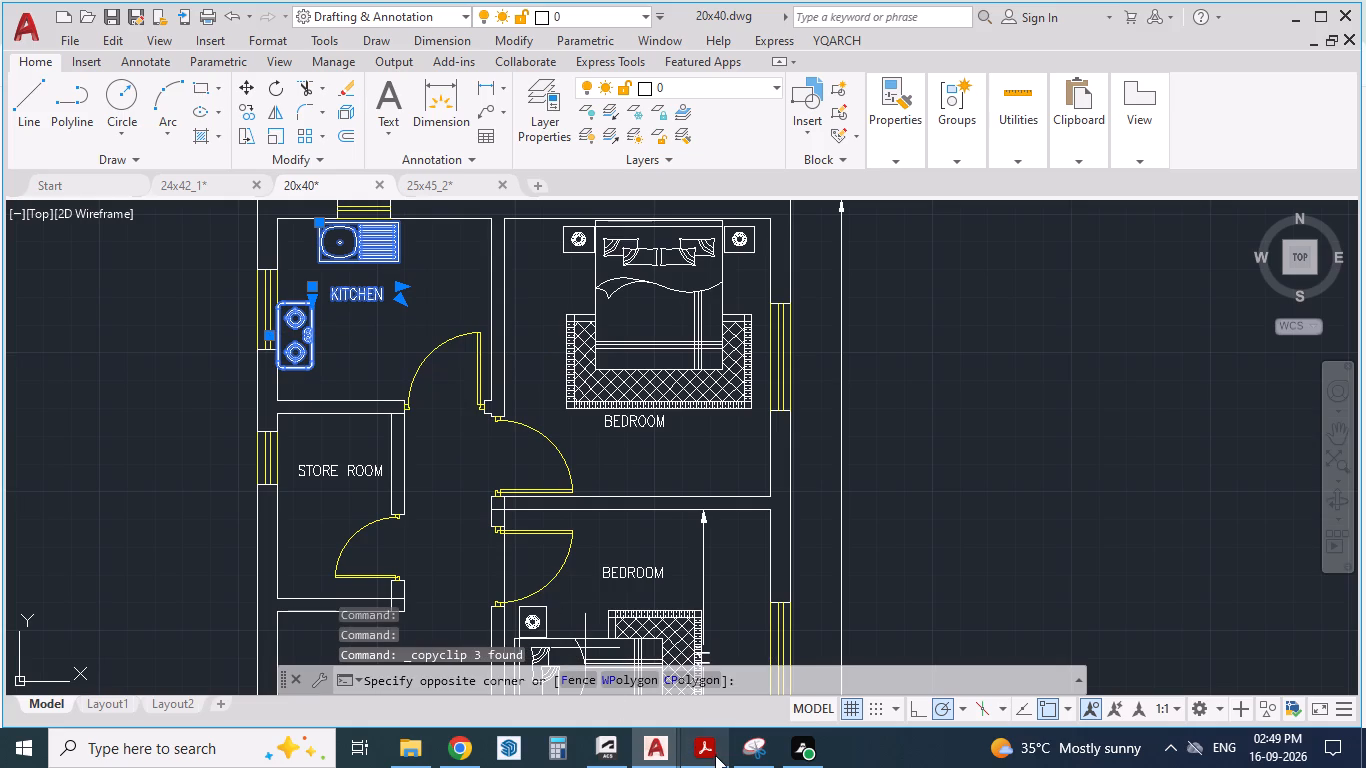
Paste the sink, stove and KITCHEN label into the 25x45_2 kitchen, with the sink along the Utility-side wall and the stove at the window.
{"action": "left_click", "coordinate": [715, 755]}
{"action": "left_click", "coordinate": [644, 746]}
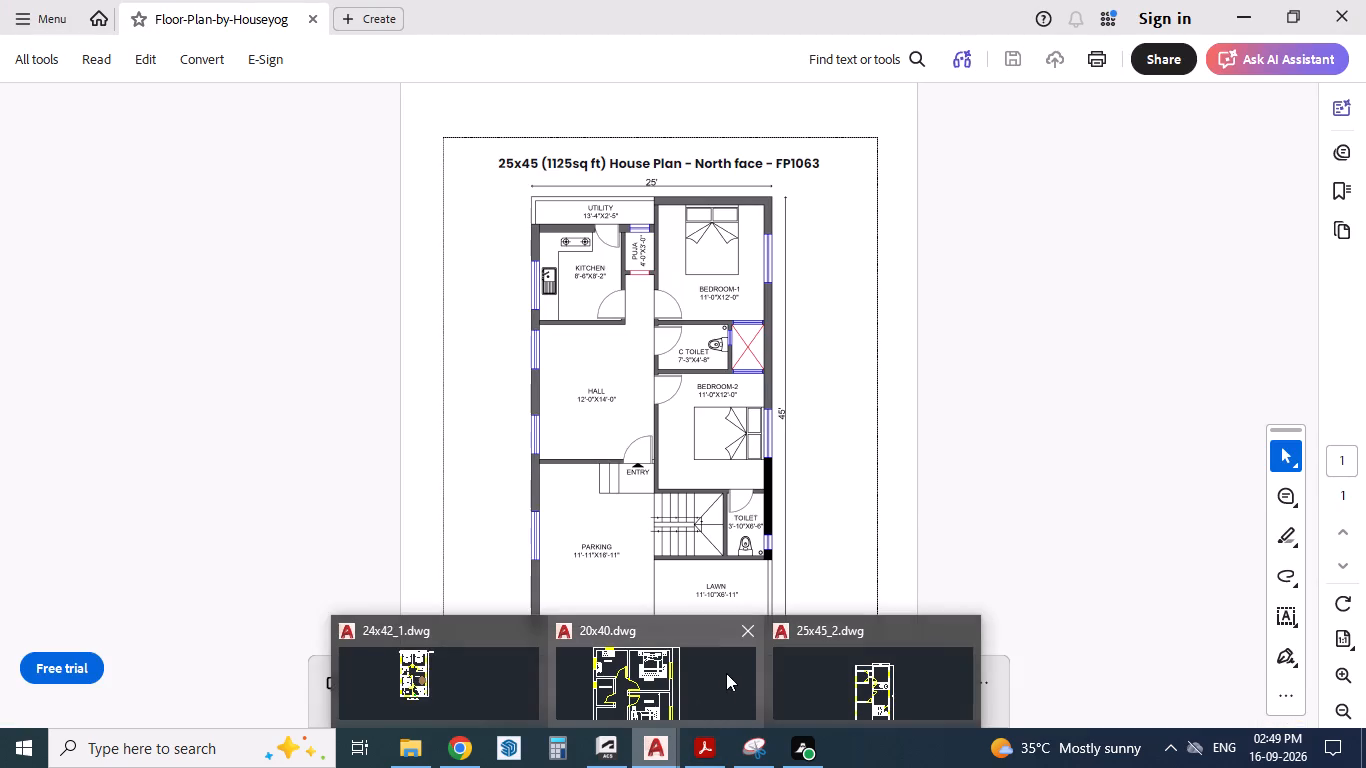
{"action": "left_click", "coordinate": [799, 683]}
{"action": "scroll", "coordinate": [617, 392], "scroll_direction": "up", "scroll_amount": 3}
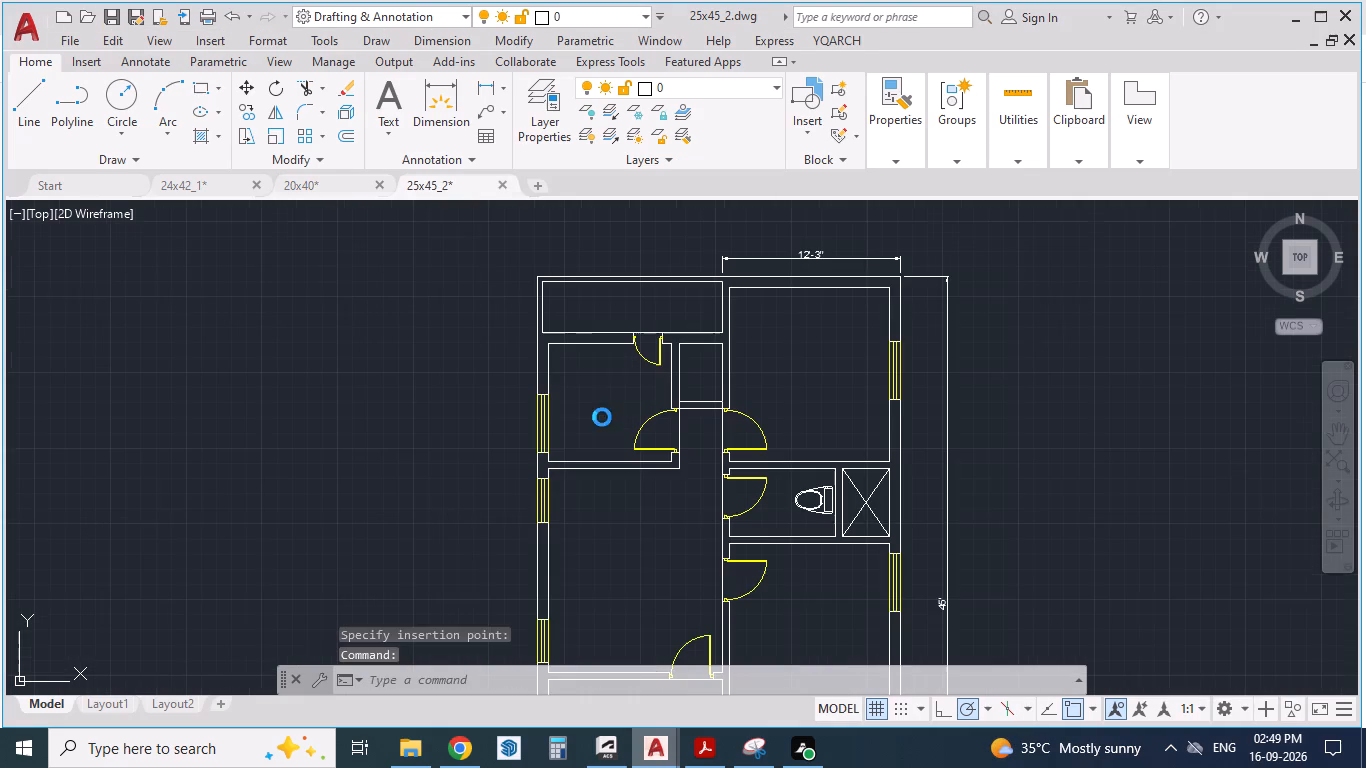
{"action": "scroll", "coordinate": [602, 417], "scroll_direction": "up", "scroll_amount": 3}
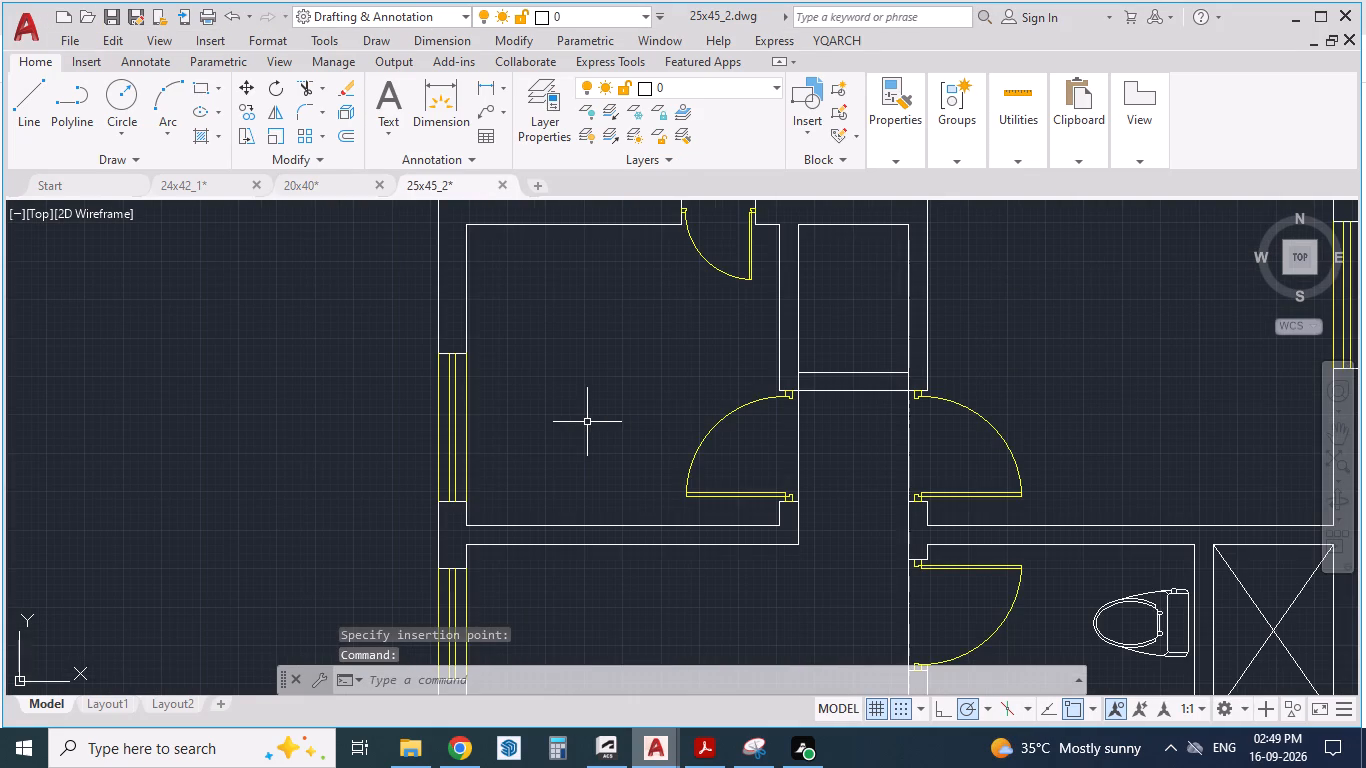
{"action": "key", "text": "ctrl+v"}
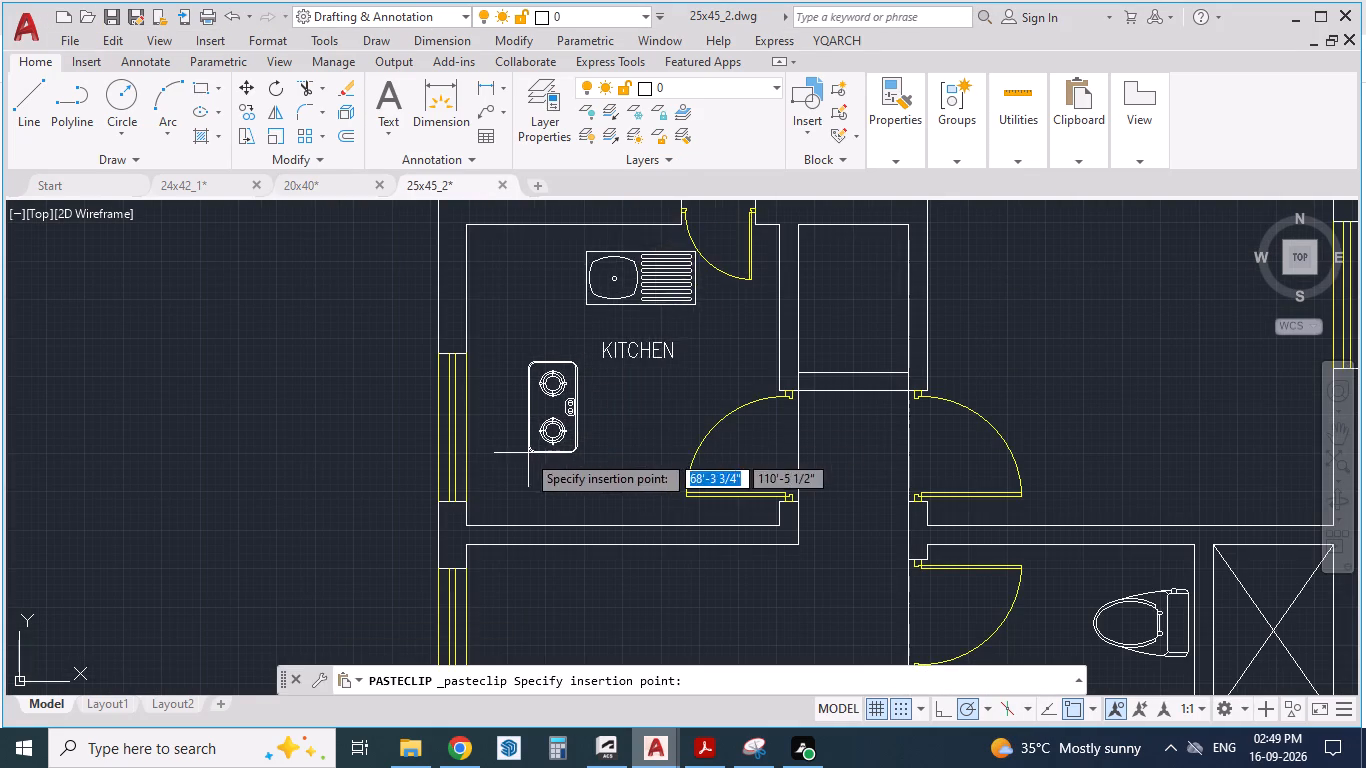
{"action": "left_click", "coordinate": [472, 431]}
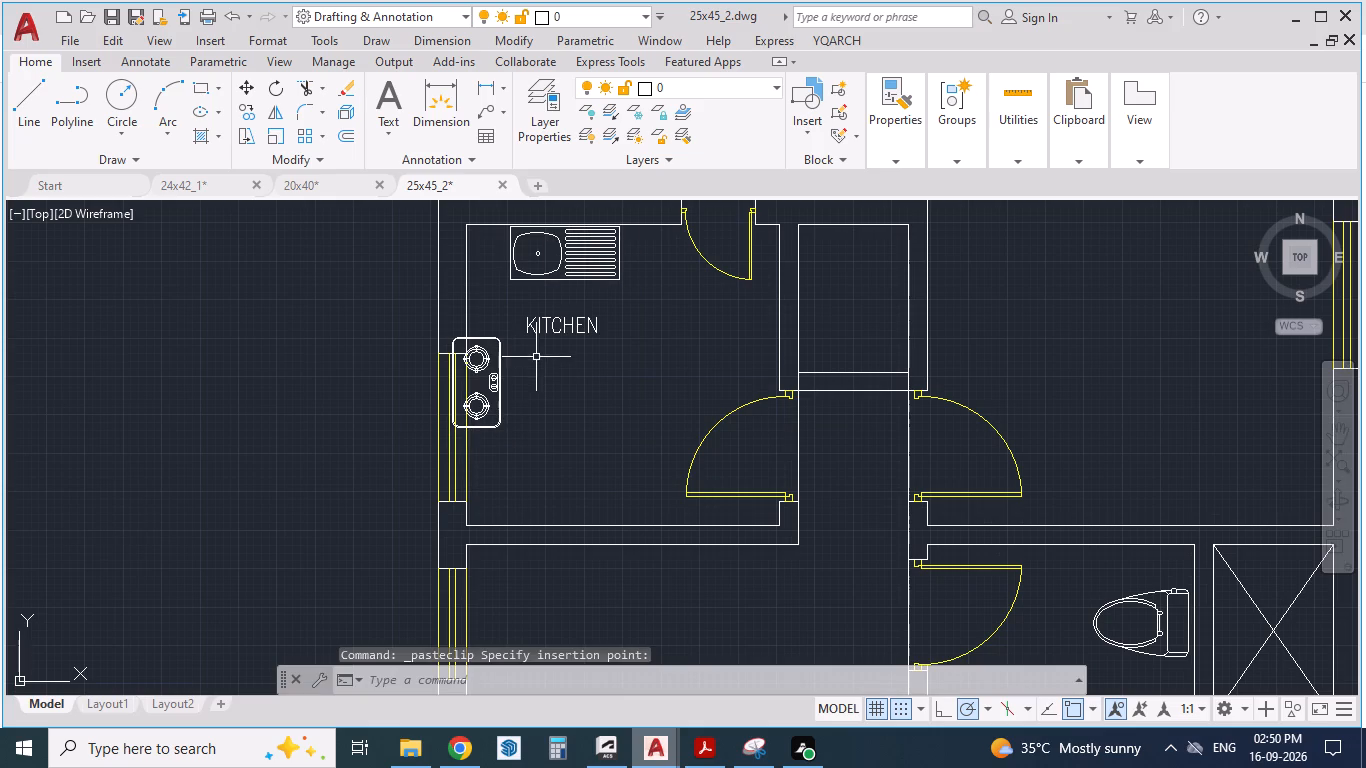
Cut the two-burner stove and paste it inside the kitchen beside the window, clear of the outer wall.
{"action": "left_click", "coordinate": [484, 341]}
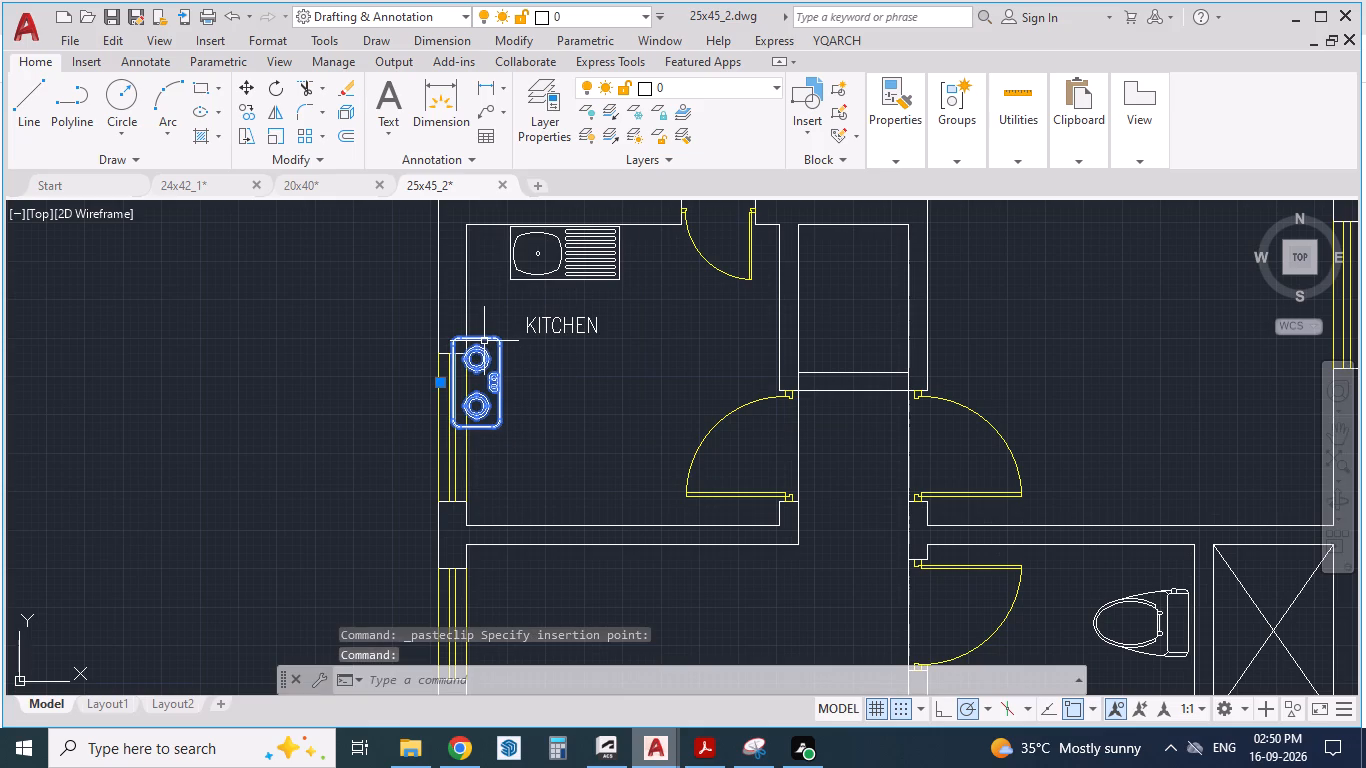
{"action": "key", "text": "ctrl+x"}
{"action": "key", "text": "ctrl+v"}
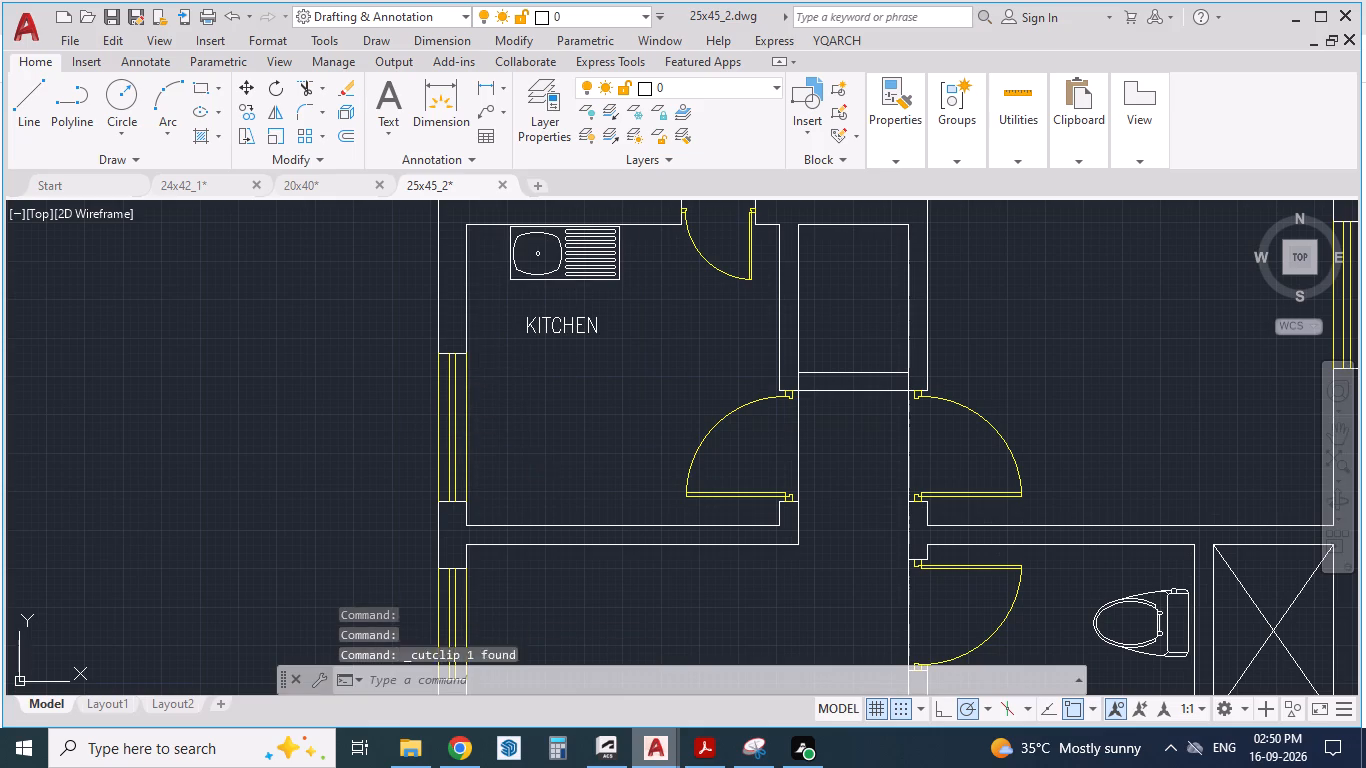
{"action": "left_click", "coordinate": [475, 453]}
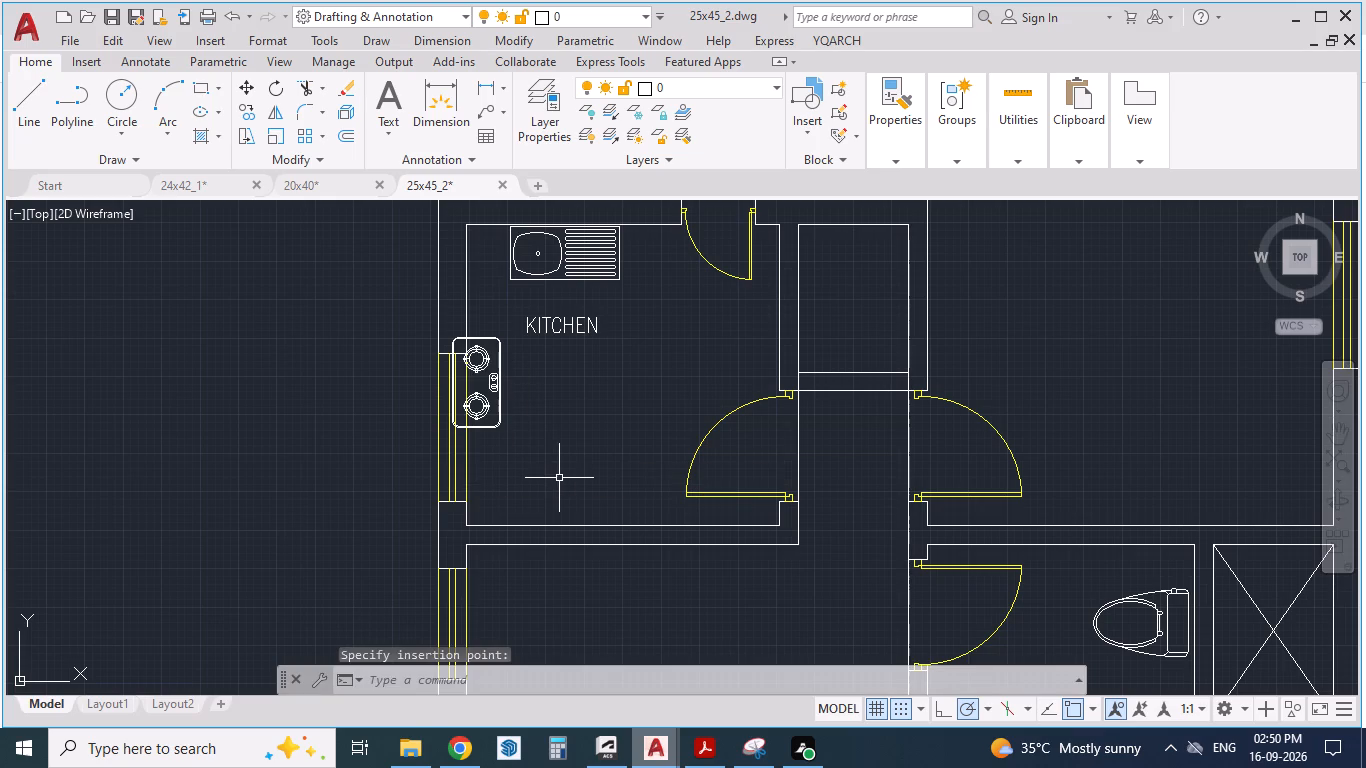
{"action": "left_click", "coordinate": [485, 428]}
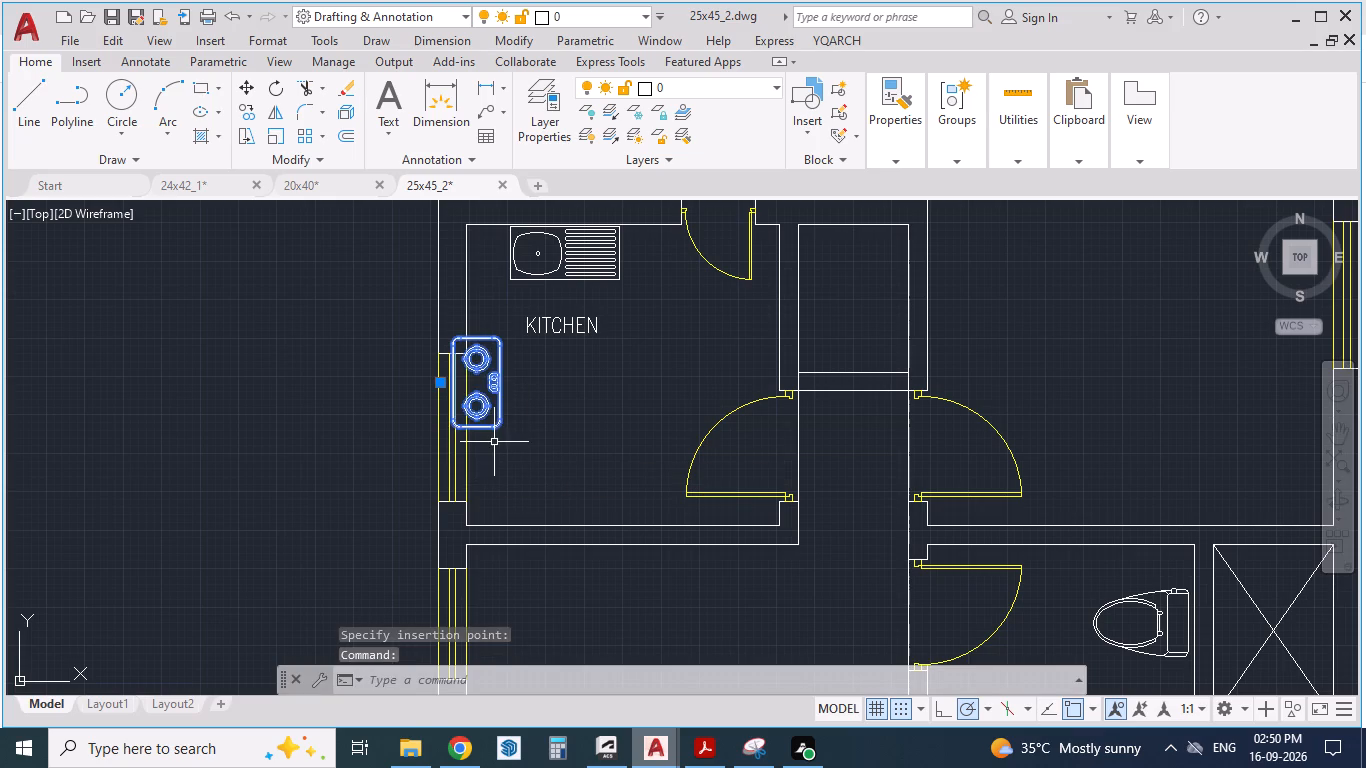
{"action": "key", "text": "ctrl+x"}
{"action": "key", "text": "ctrl+v"}
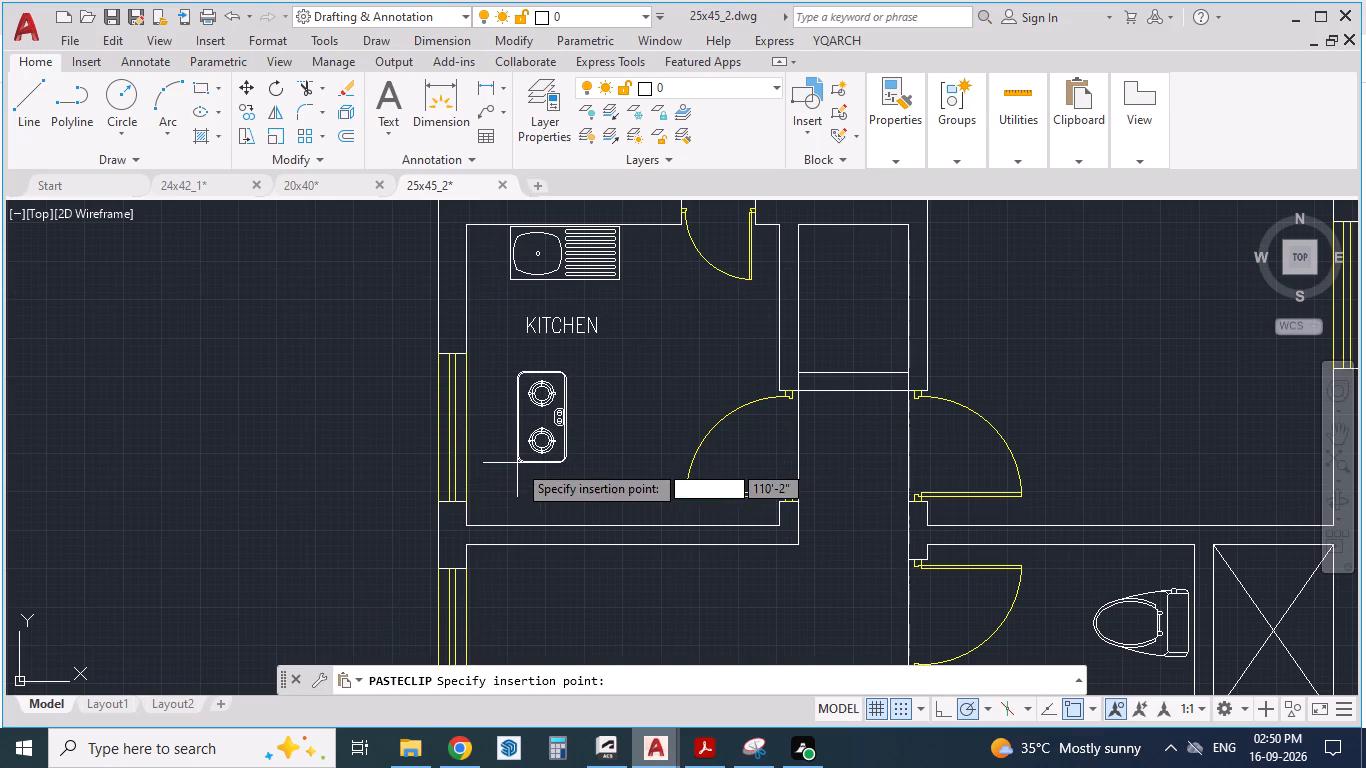
{"action": "left_click", "coordinate": [484, 454]}
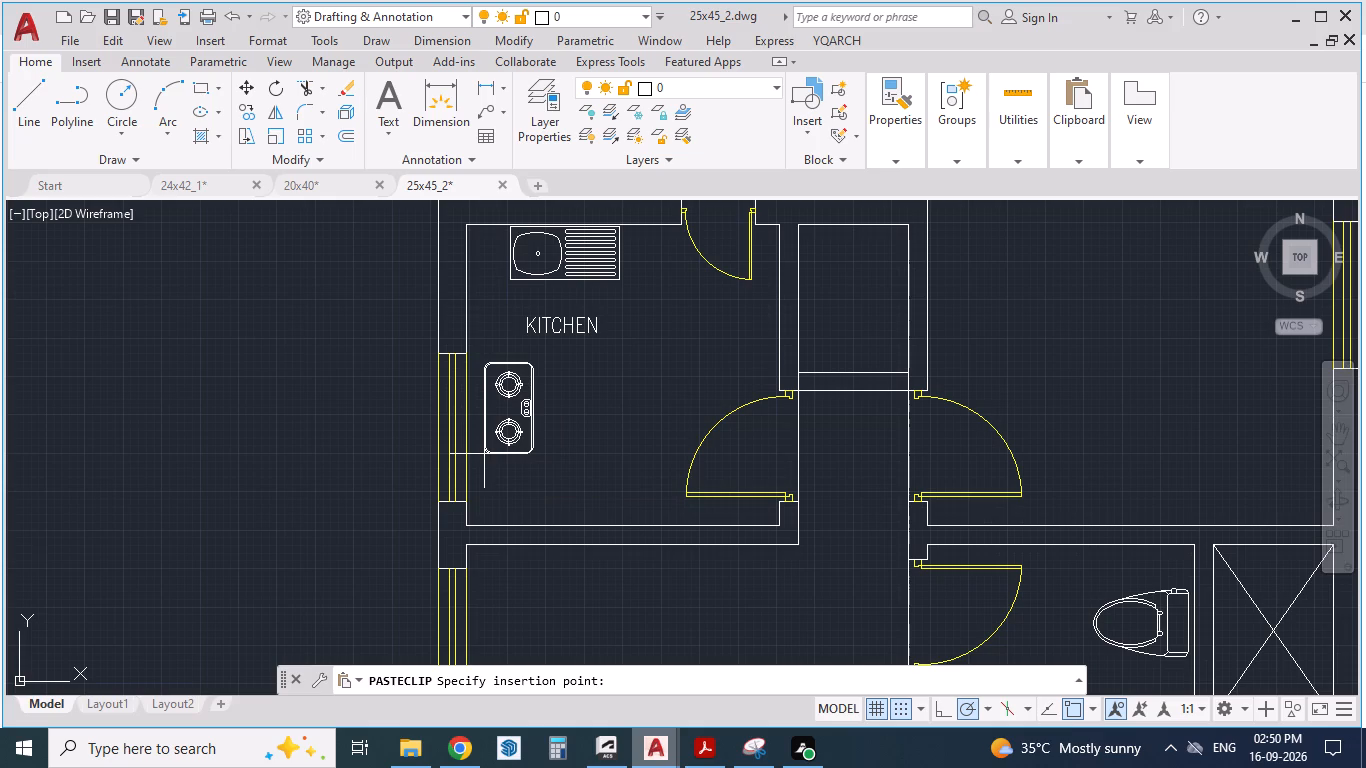
Compare the kitchen fixtures and the Puja room opening between the kitchen and bedroom doors with the reference PDF.
{"action": "left_click", "coordinate": [692, 741]}
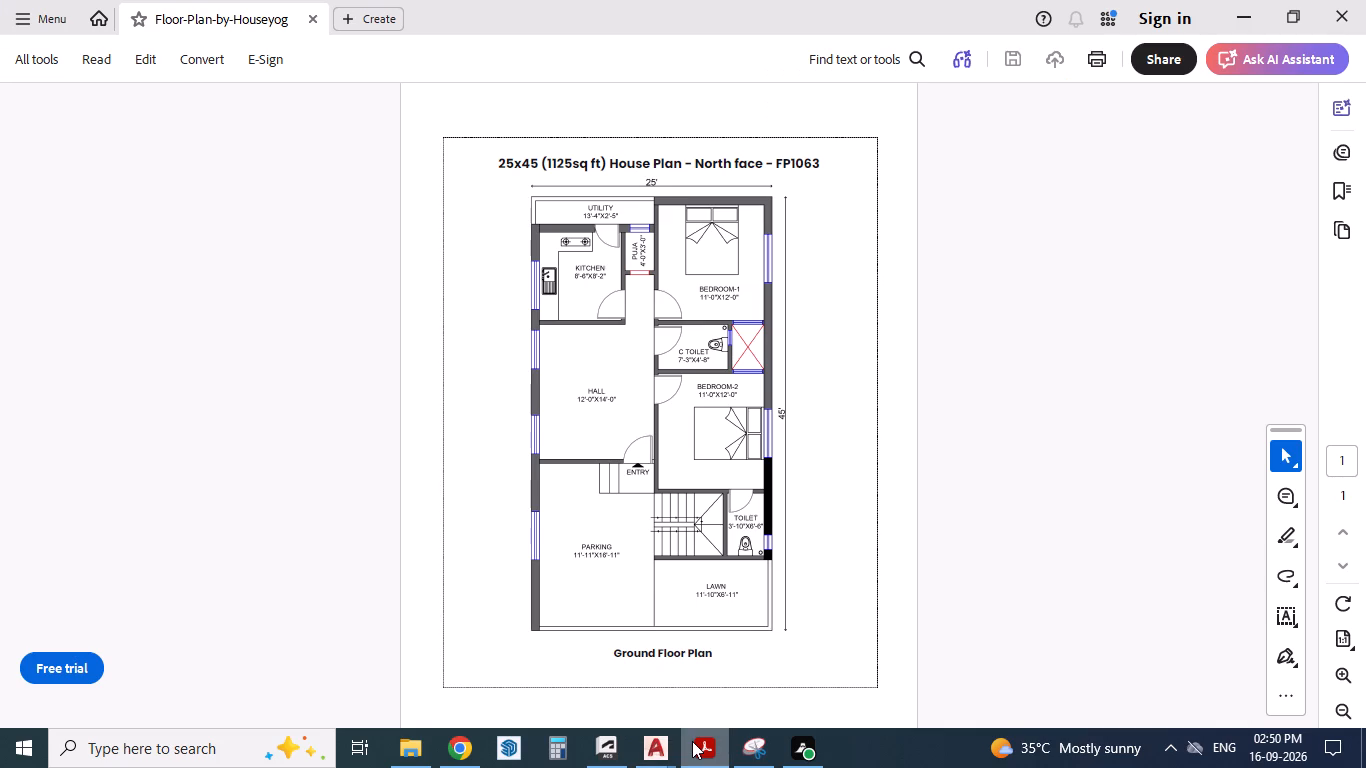
{"action": "left_click", "coordinate": [692, 741]}
{"action": "scroll", "coordinate": [603, 550], "scroll_direction": "down", "scroll_amount": 1}
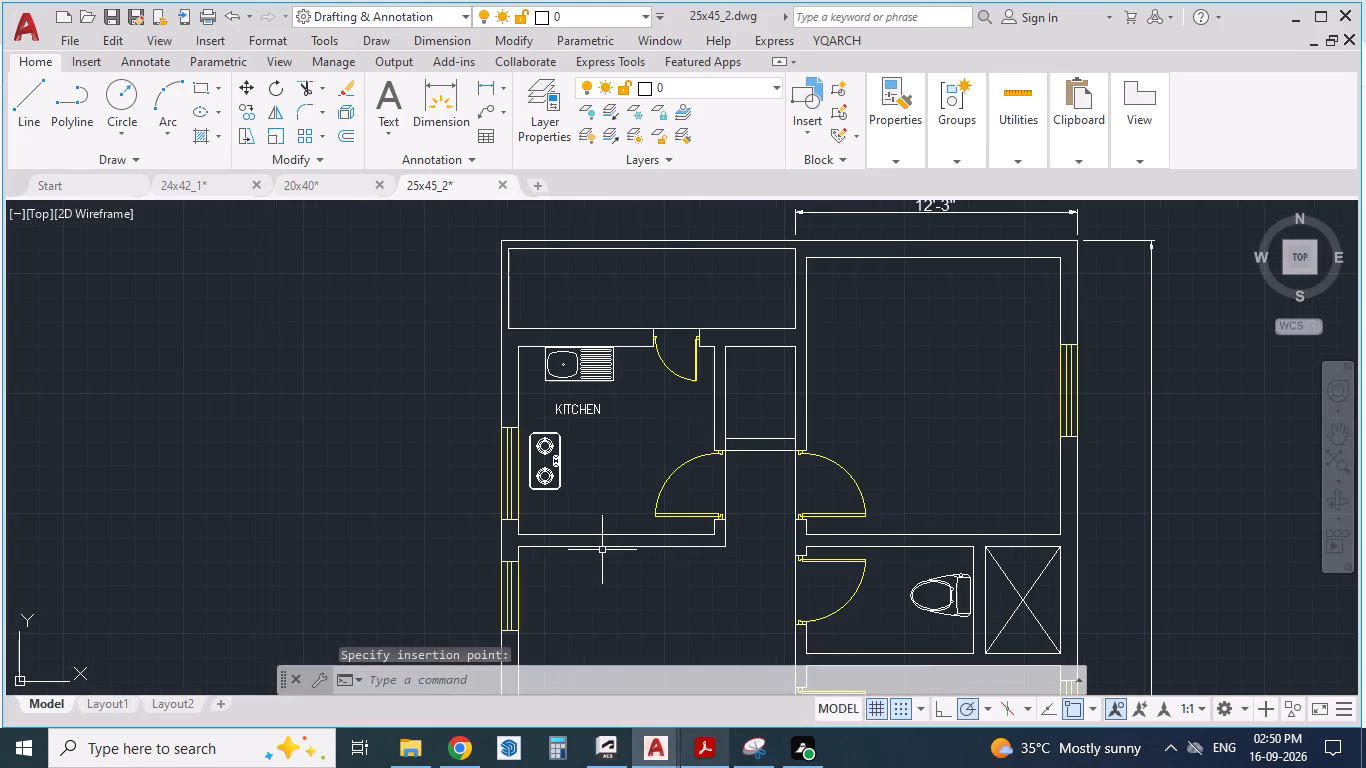
{"action": "scroll", "coordinate": [752, 431], "scroll_direction": "up", "scroll_amount": 1}
{"action": "scroll", "coordinate": [791, 501], "scroll_direction": "up", "scroll_amount": 1}
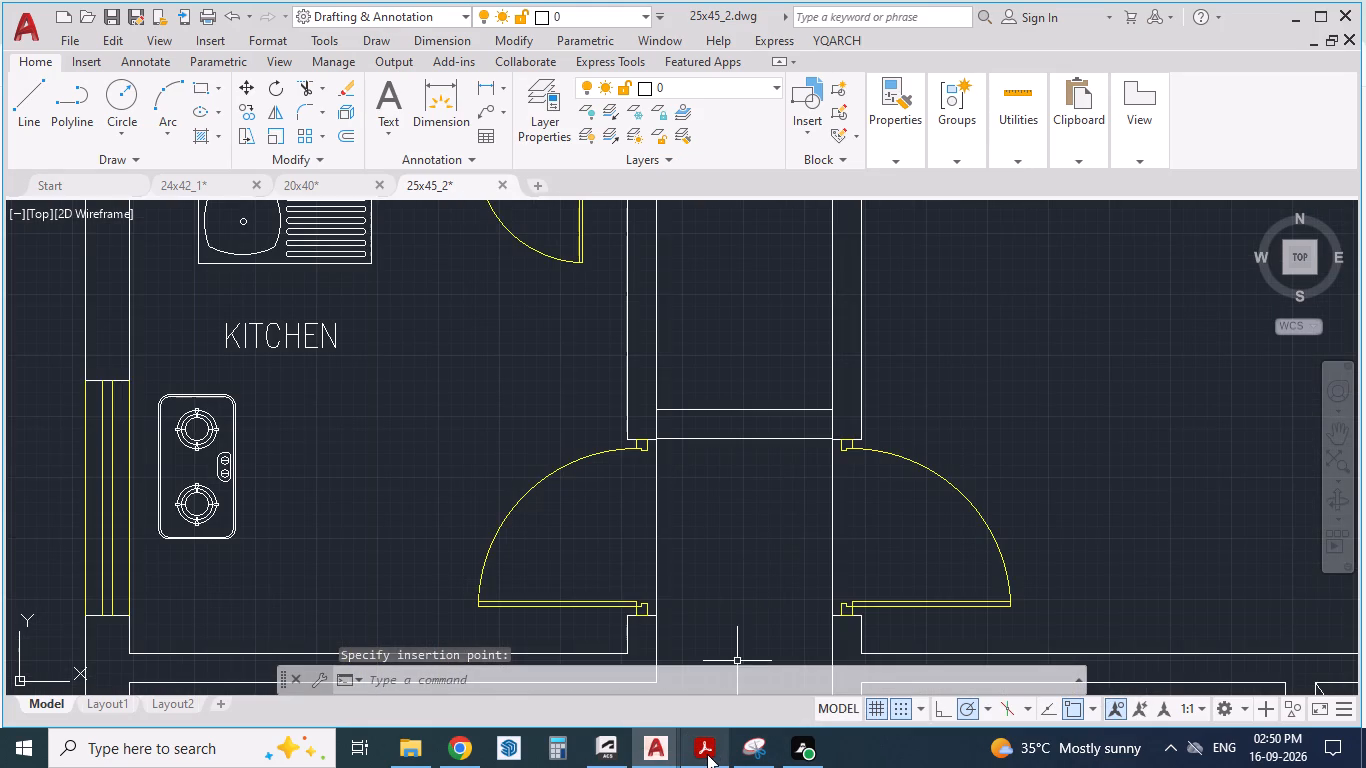
{"action": "left_click", "coordinate": [707, 754]}
{"action": "left_click", "coordinate": [707, 754]}
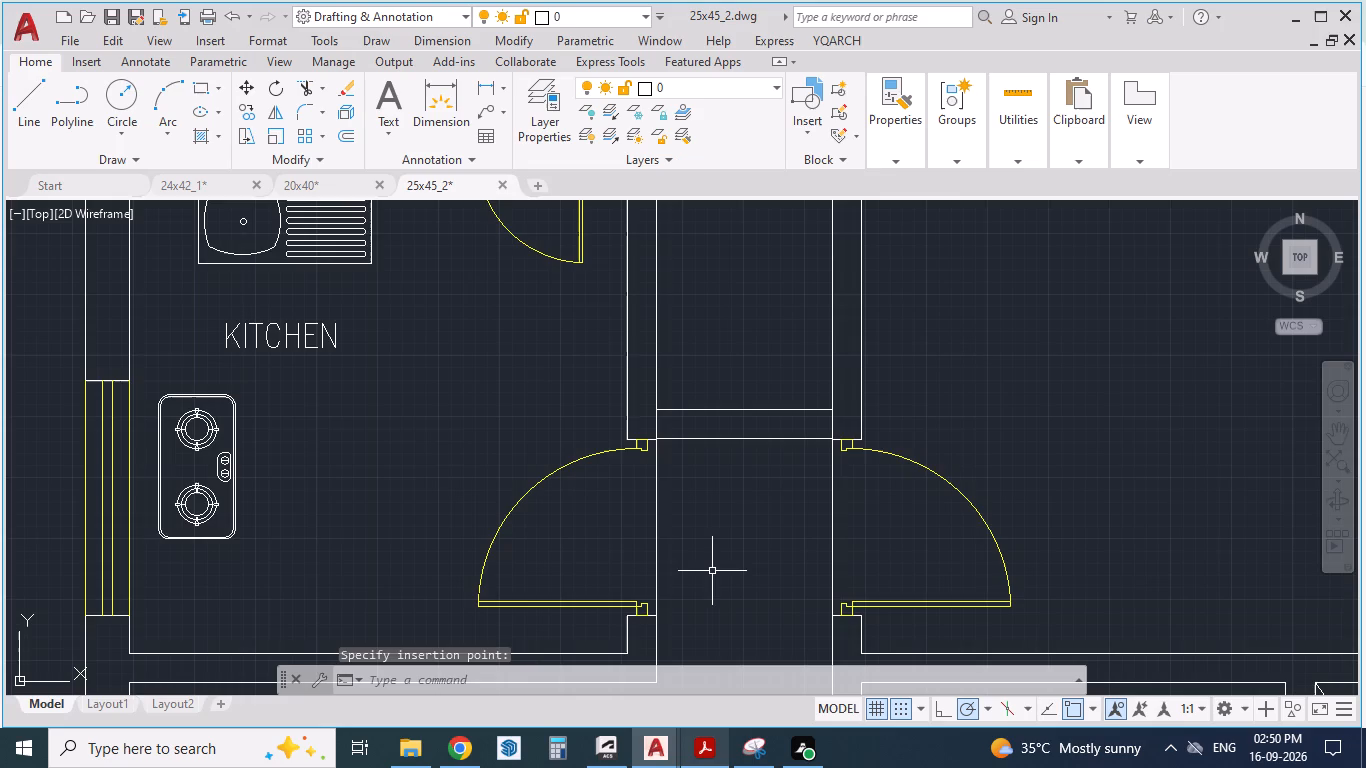
{"action": "scroll", "coordinate": [775, 442], "scroll_direction": "up", "scroll_amount": 1}
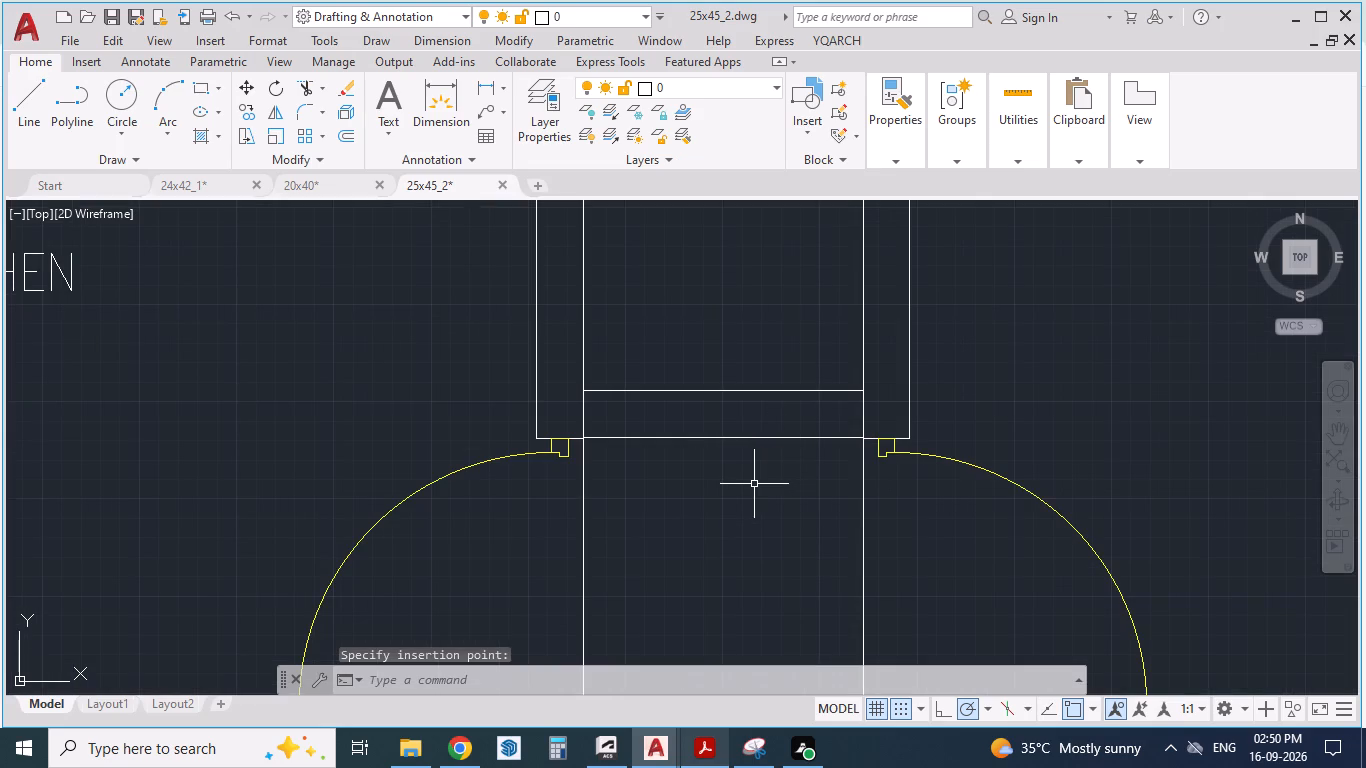
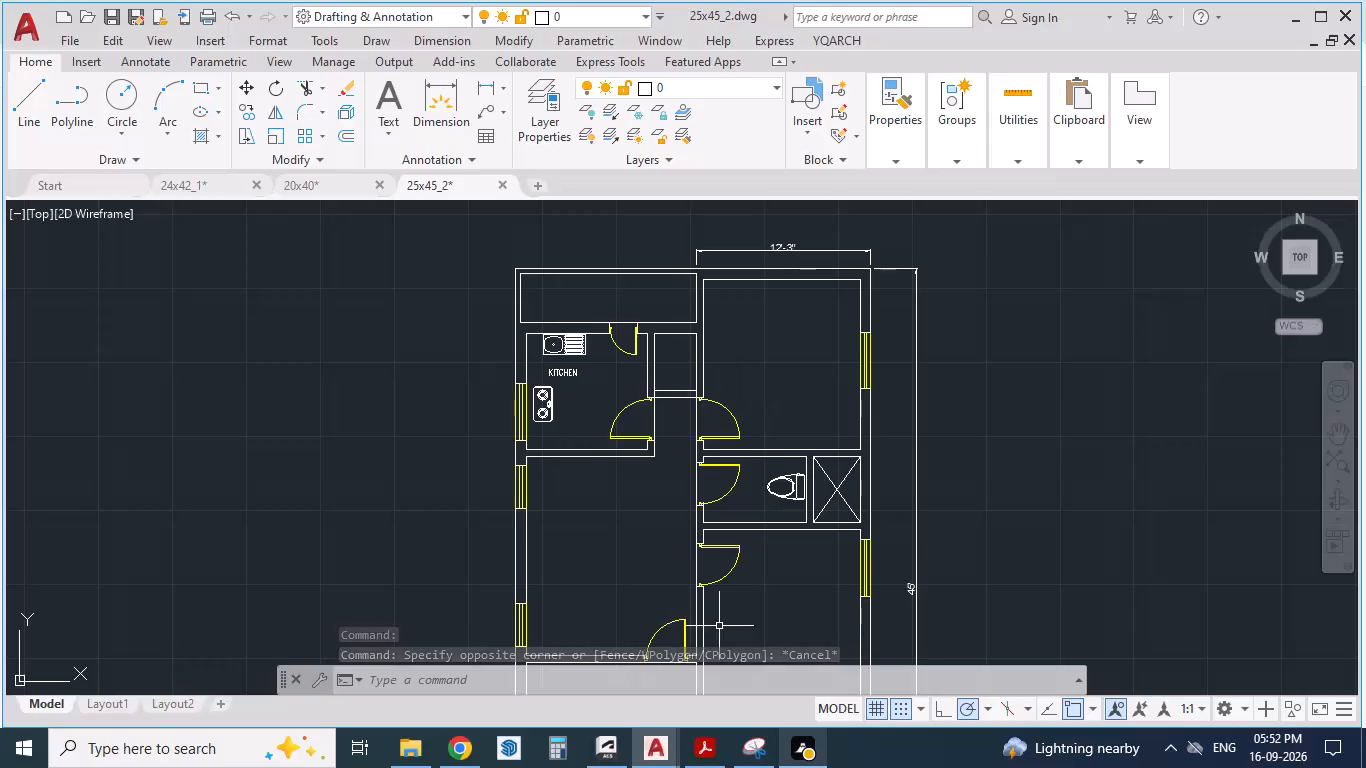
Copy the double bed with side tables and rug from the 20x40 drawing's upper bedroom and paste it into Bedroom-1 of 25x45_2.
{"action": "left_click", "coordinate": [708, 761]}
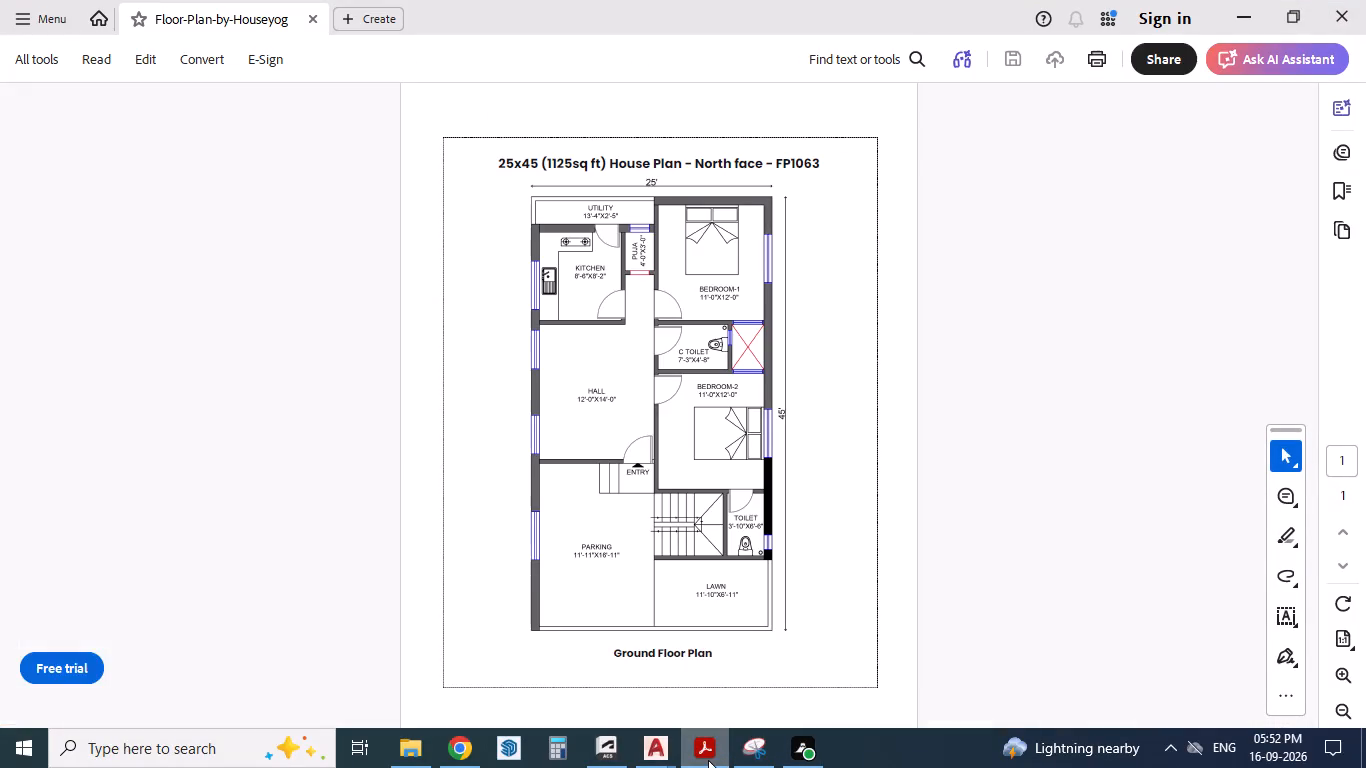
{"action": "scroll", "coordinate": [725, 367], "scroll_direction": "up", "scroll_amount": 1, "text": "ctrl"}
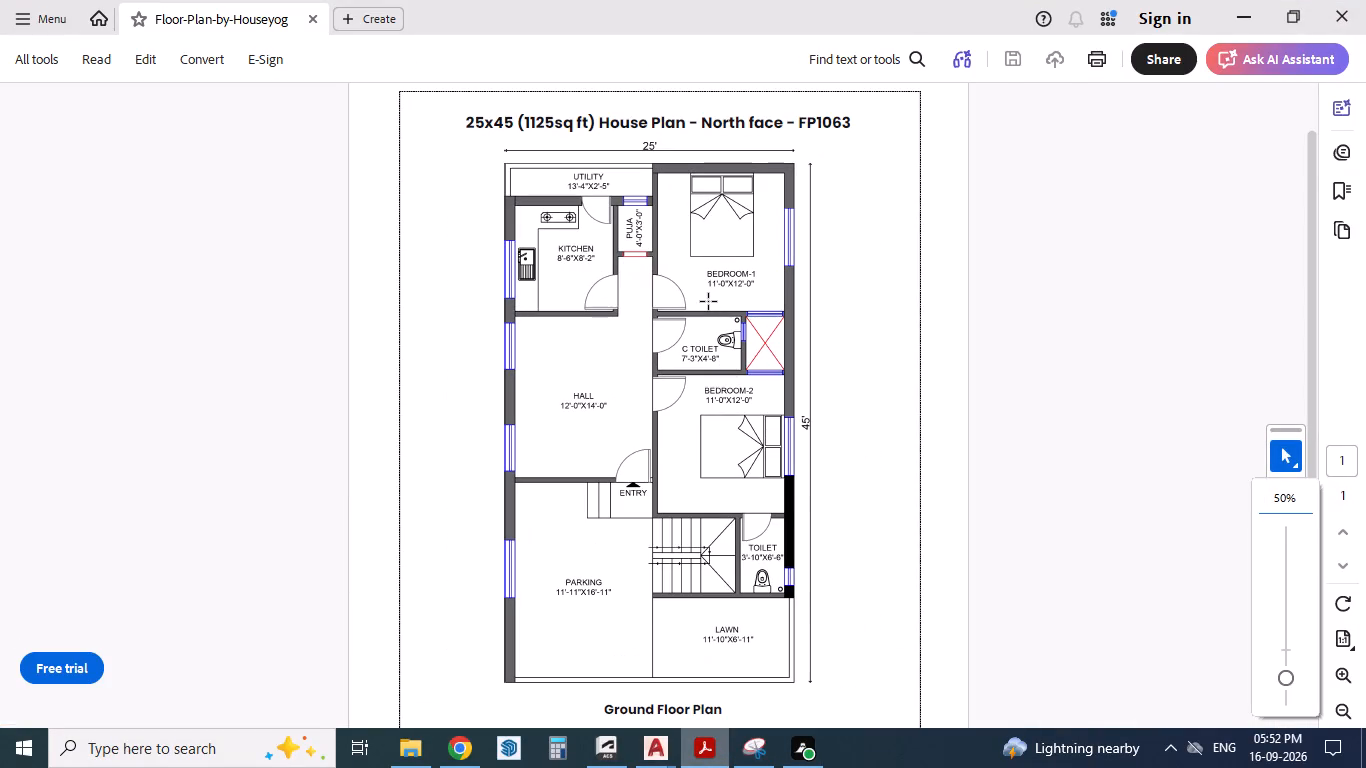
{"action": "scroll", "coordinate": [709, 302], "scroll_direction": "up", "scroll_amount": 1, "text": "ctrl"}
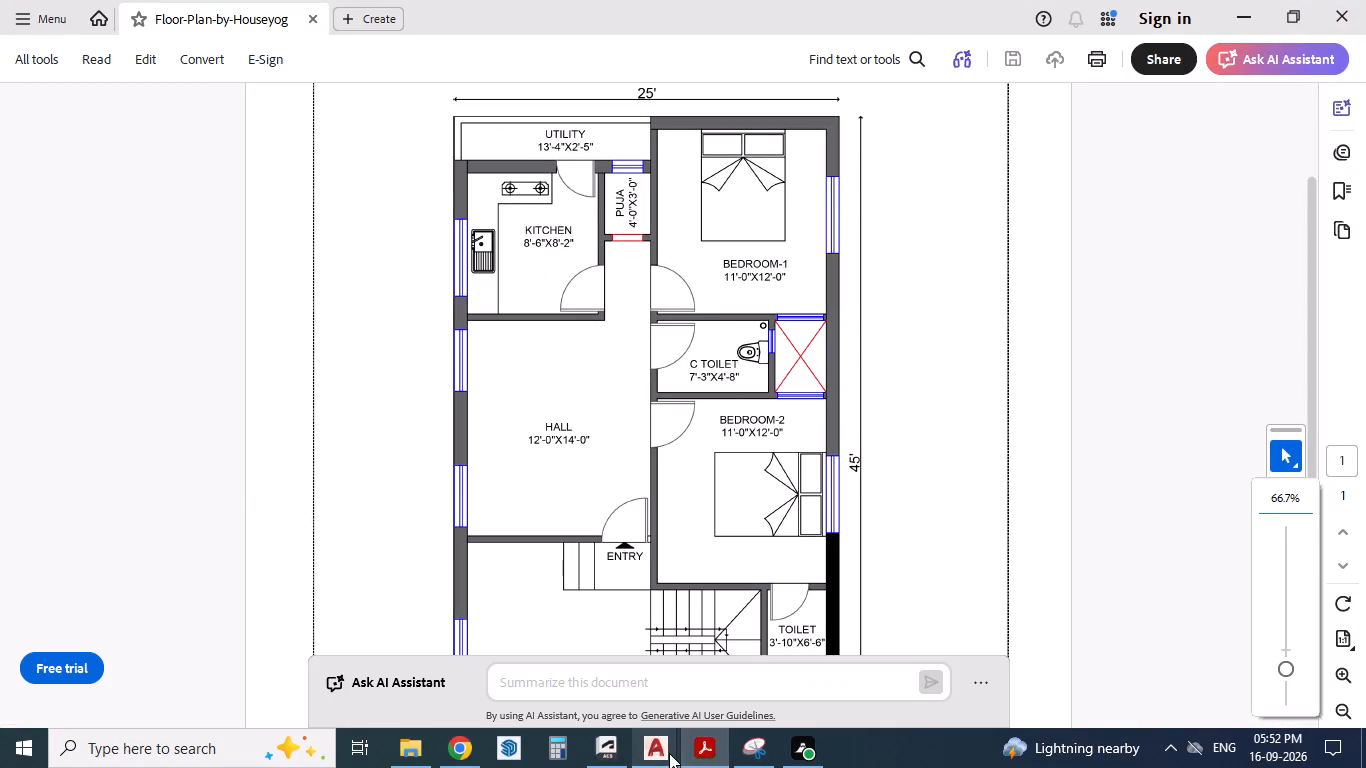
{"action": "left_click", "coordinate": [654, 749]}
{"action": "left_click", "coordinate": [842, 647]}
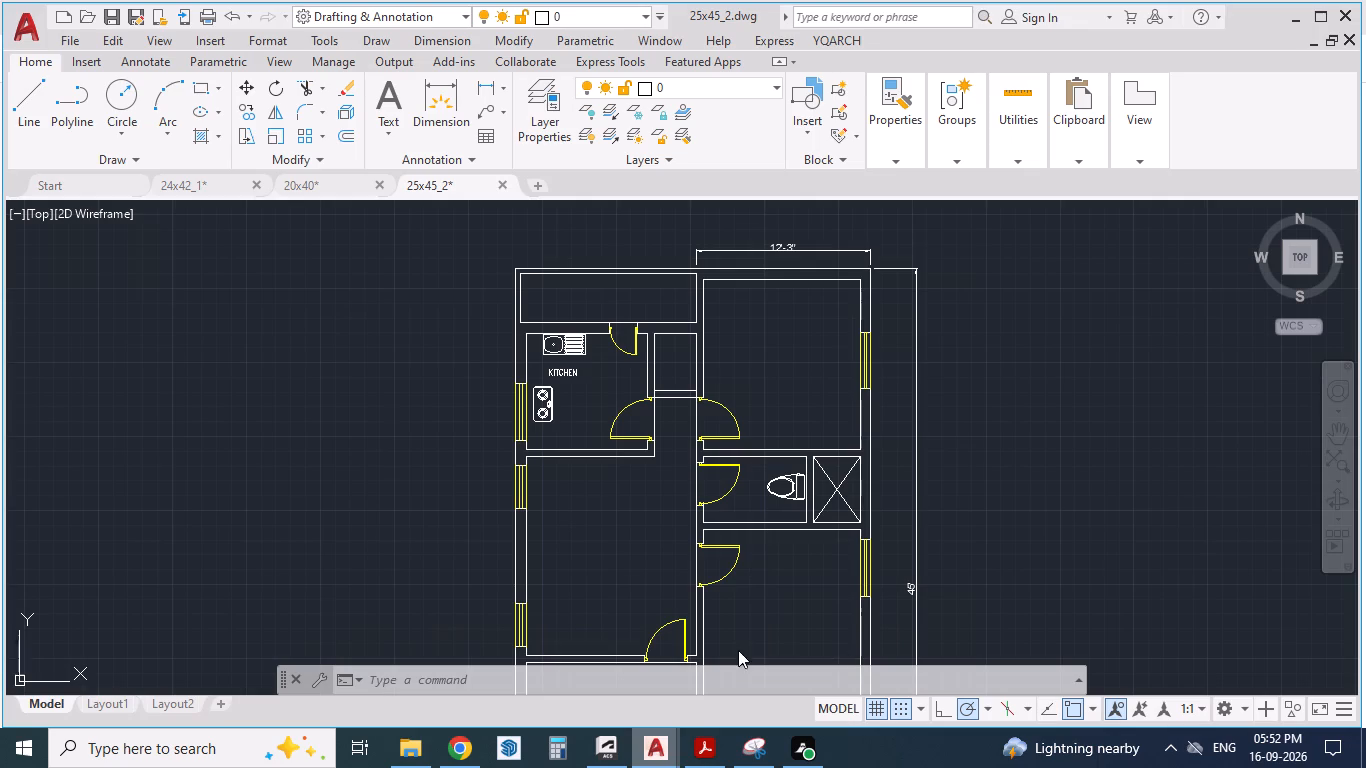
{"action": "left_click", "coordinate": [304, 175]}
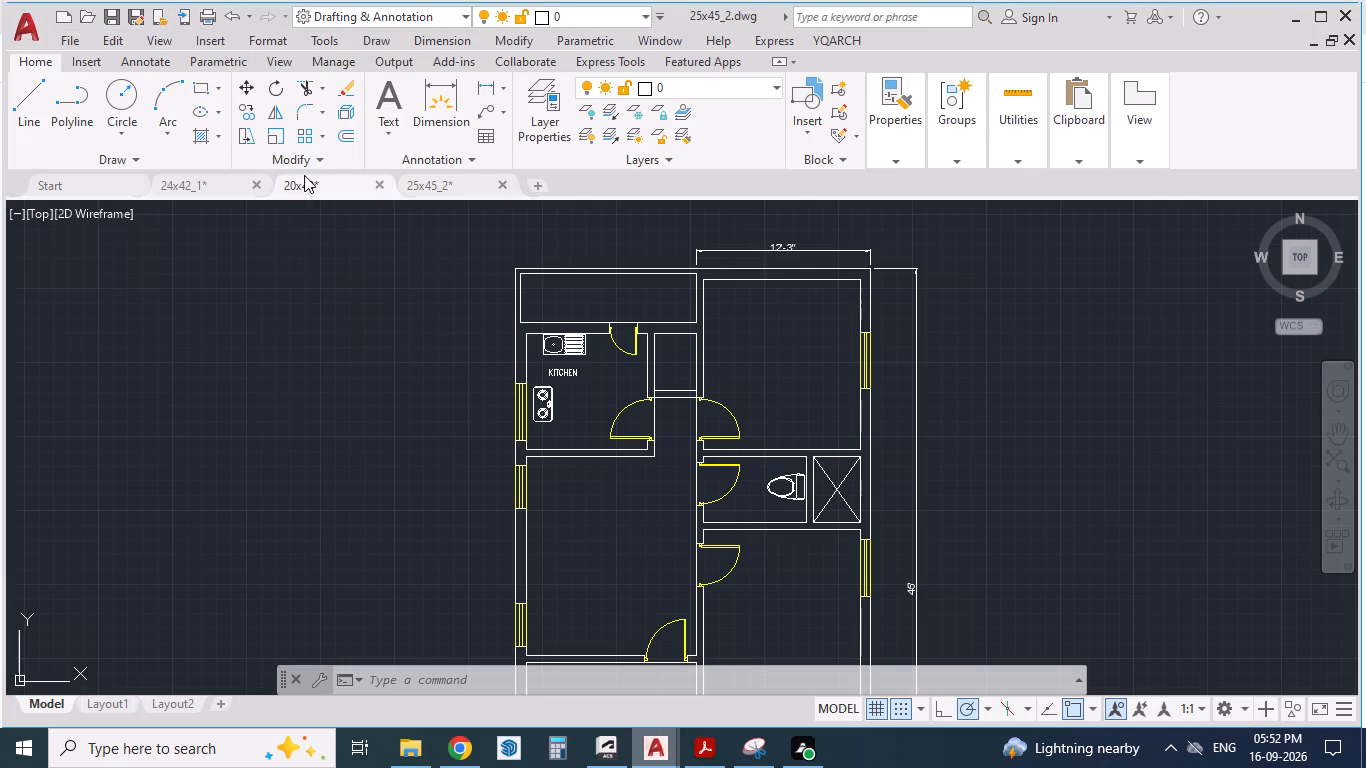
{"action": "left_click", "coordinate": [621, 342]}
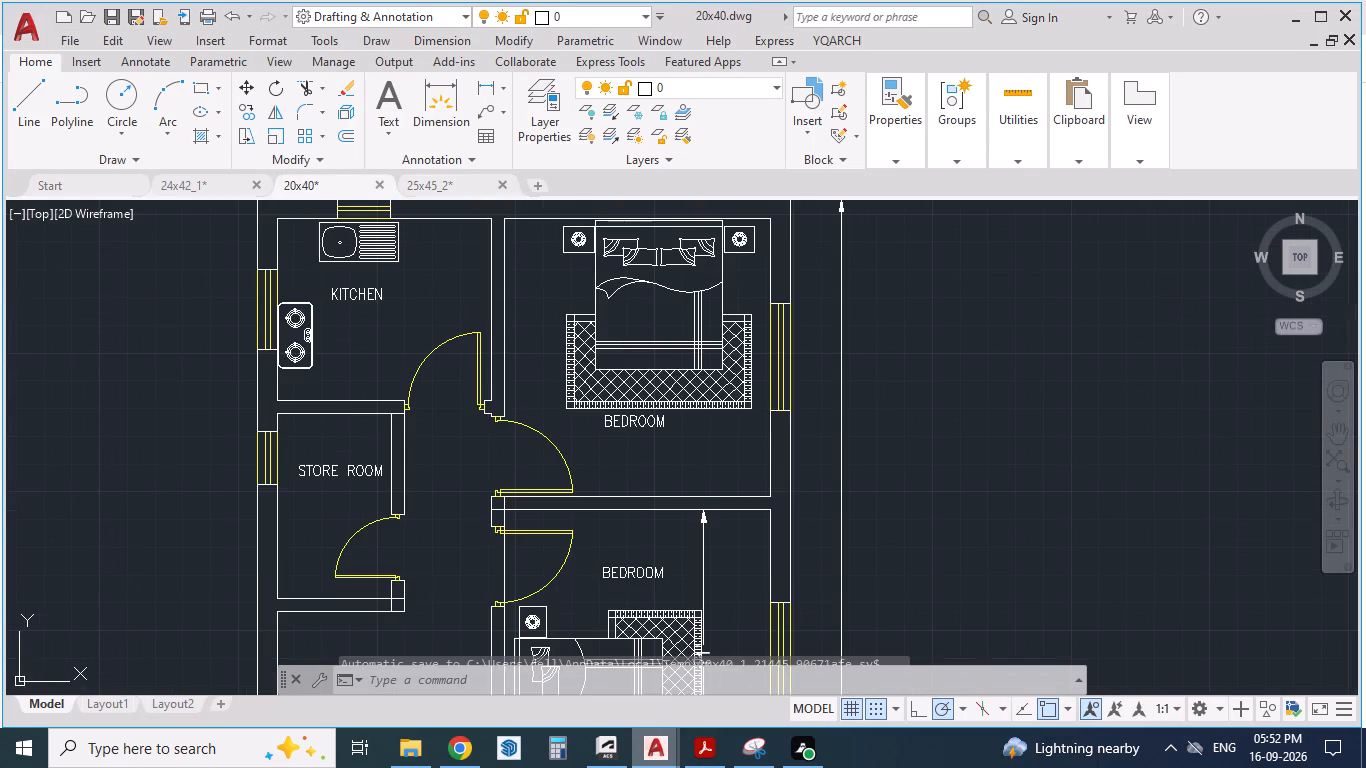
{"action": "key", "text": "ctrl+c"}
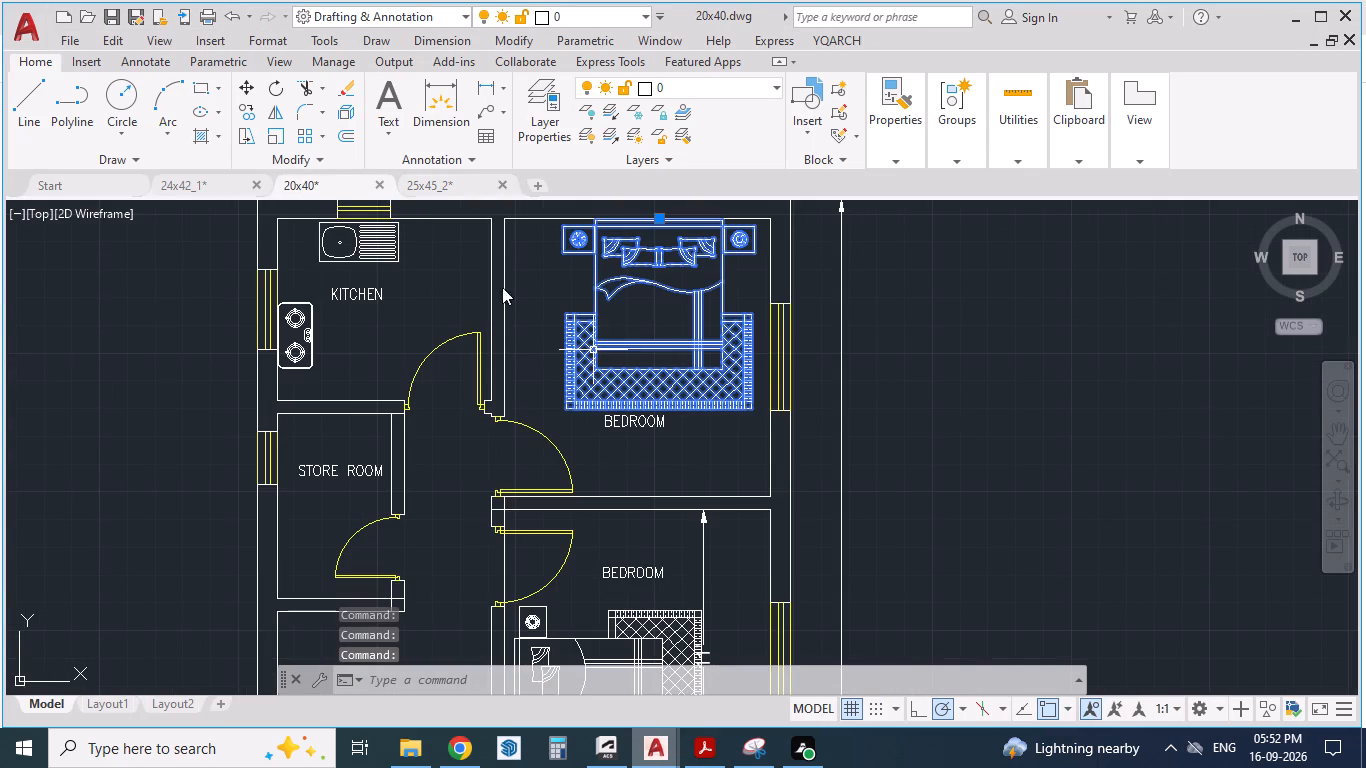
{"action": "left_click", "coordinate": [433, 189]}
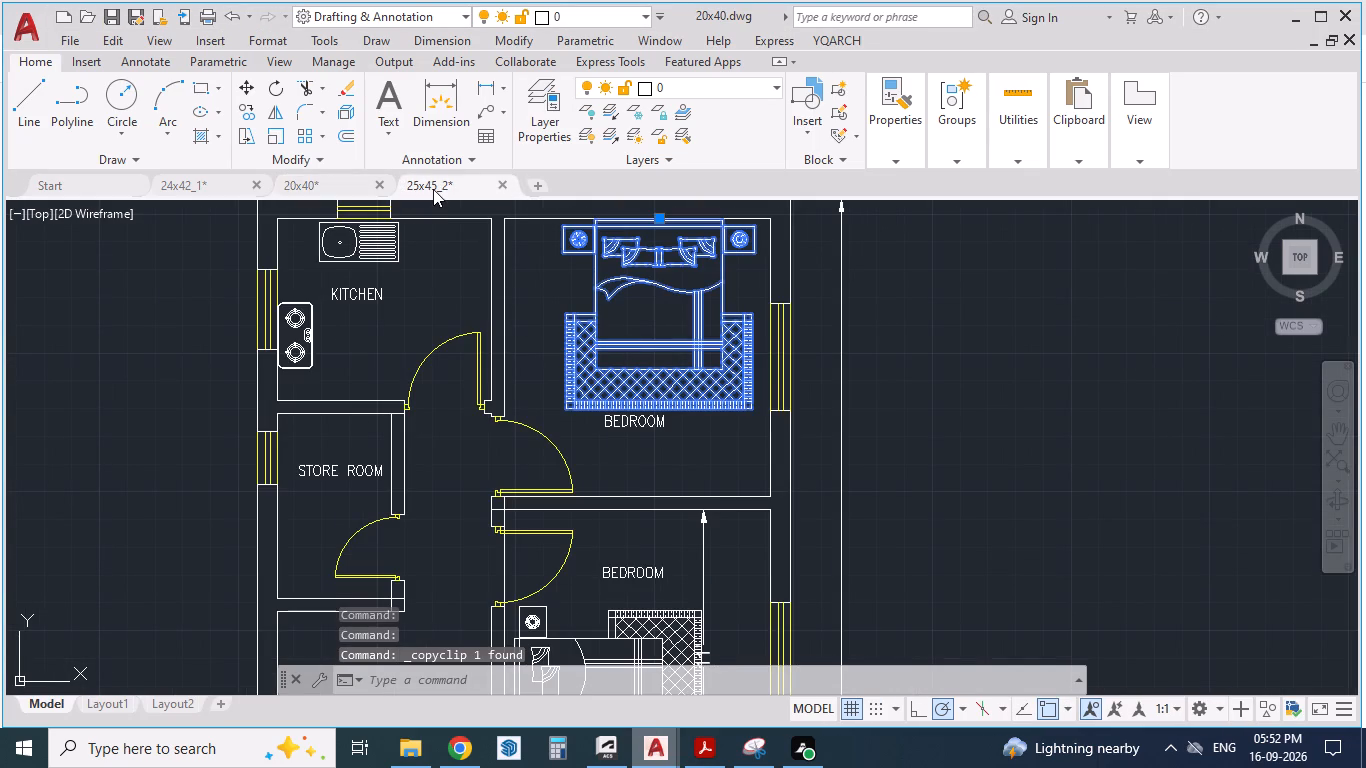
{"action": "key", "text": "ctrl+v"}
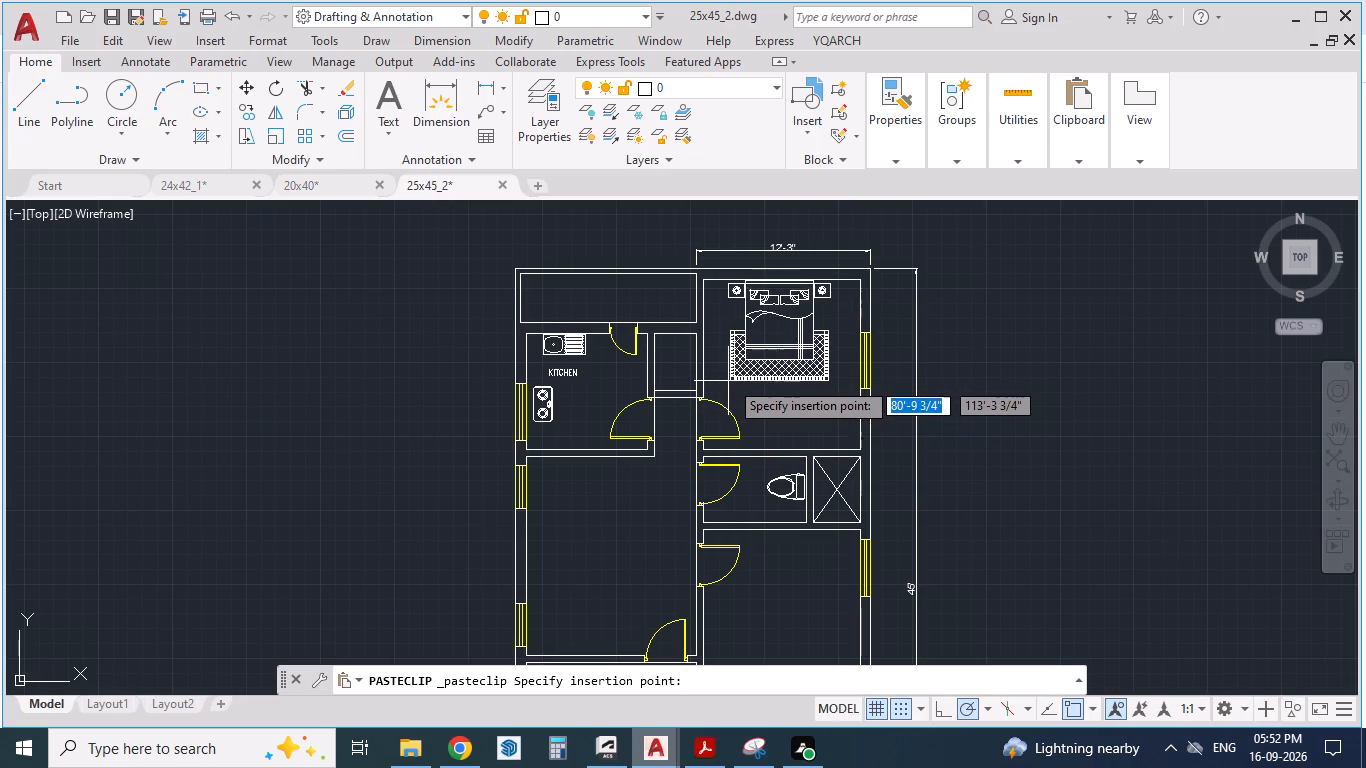
{"action": "left_click", "coordinate": [732, 379]}
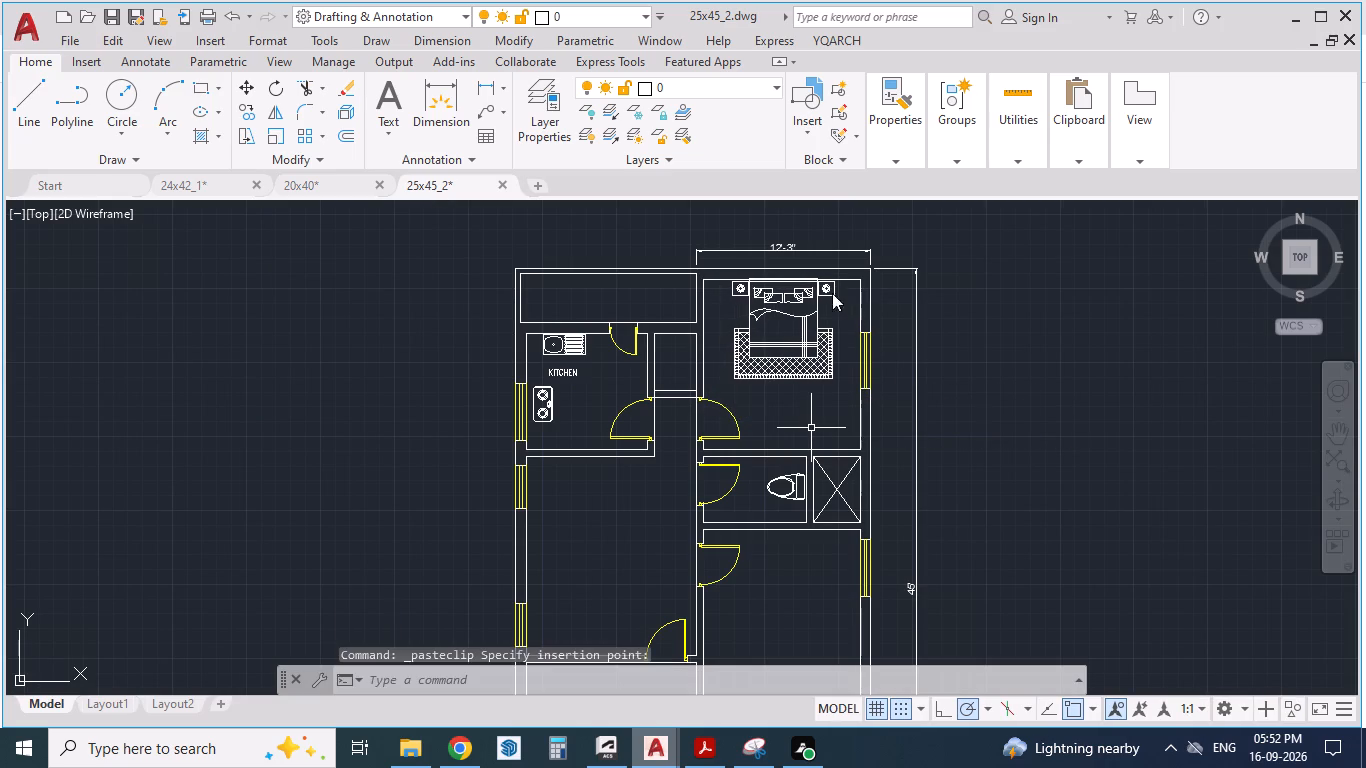
Cut the bed set in Bedroom-1 and paste it back between the door side and the window, clear of the outer wall.
{"action": "scroll", "coordinate": [794, 313], "scroll_direction": "up", "scroll_amount": 2}
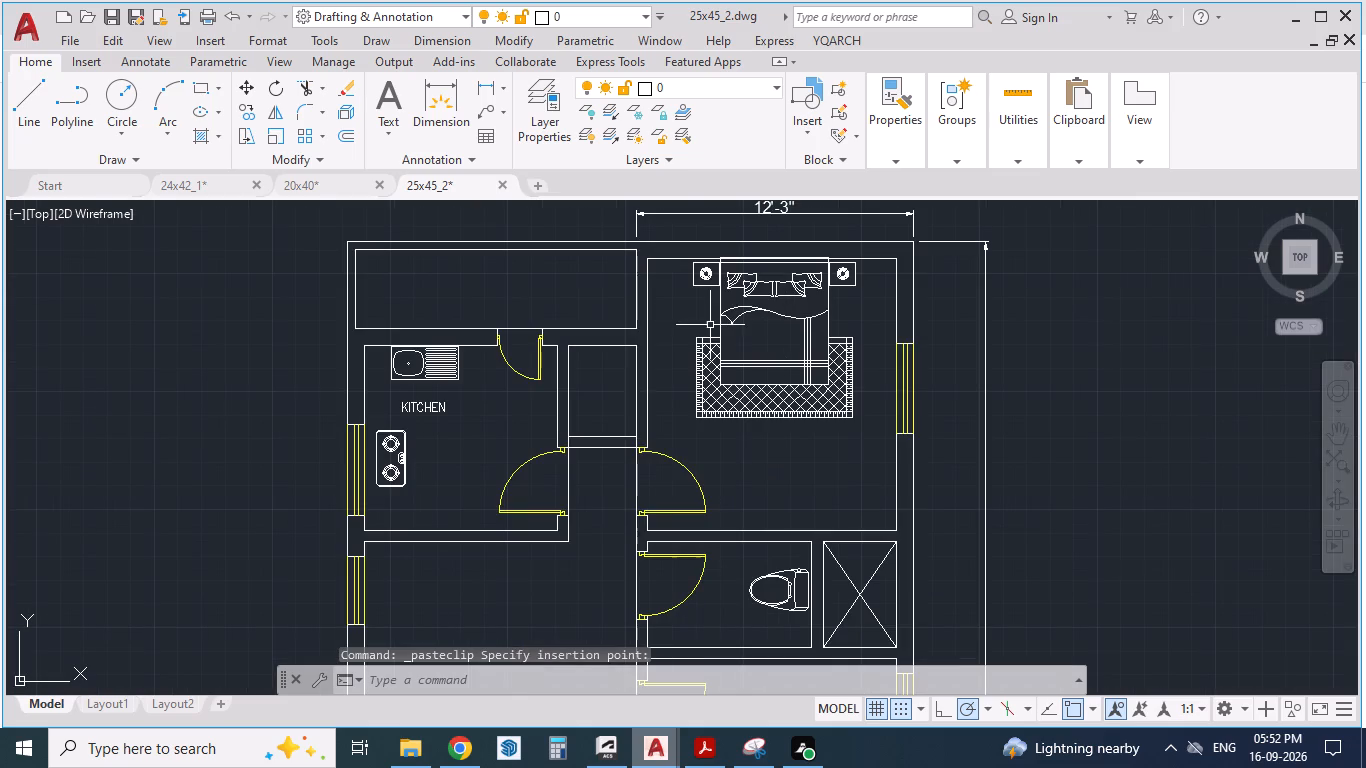
{"action": "left_click", "coordinate": [719, 331]}
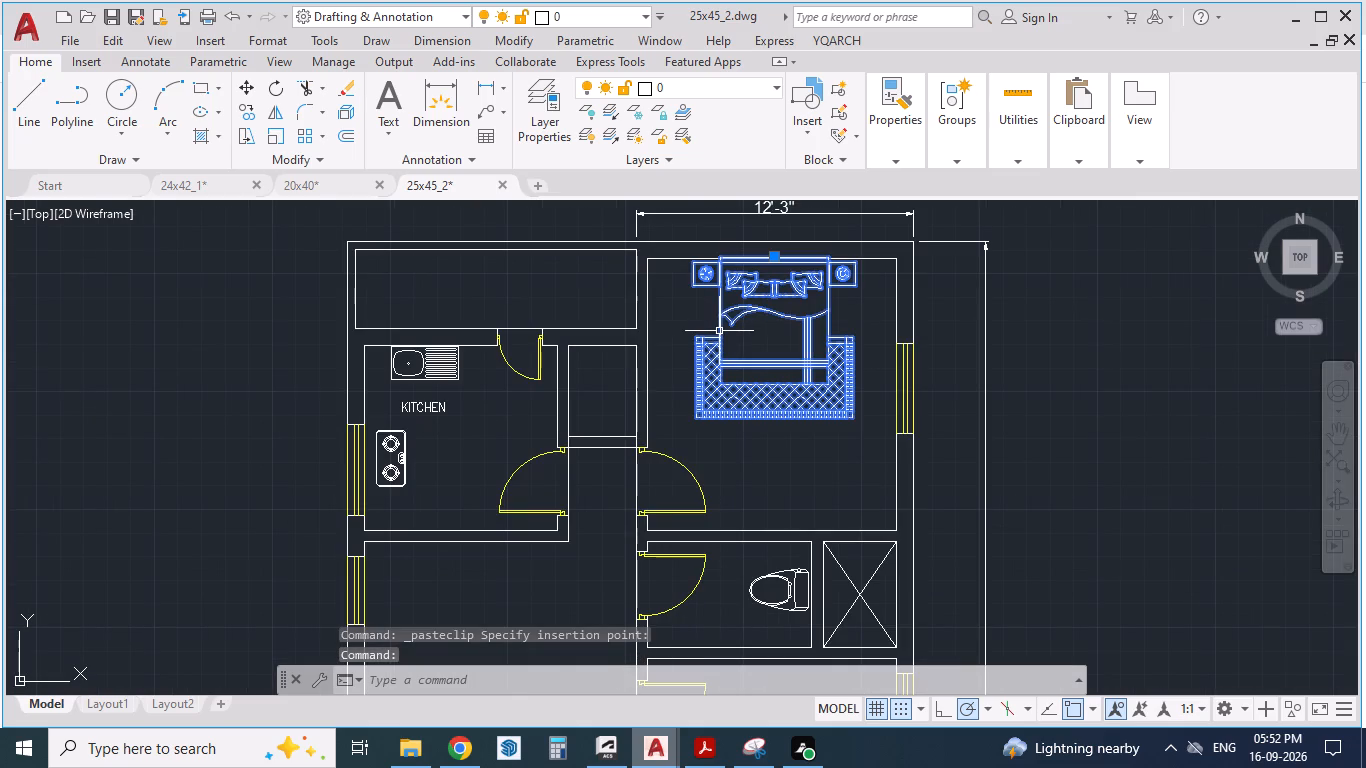
{"action": "key", "text": "ctrl+x"}
{"action": "key", "text": "ctrl+v"}
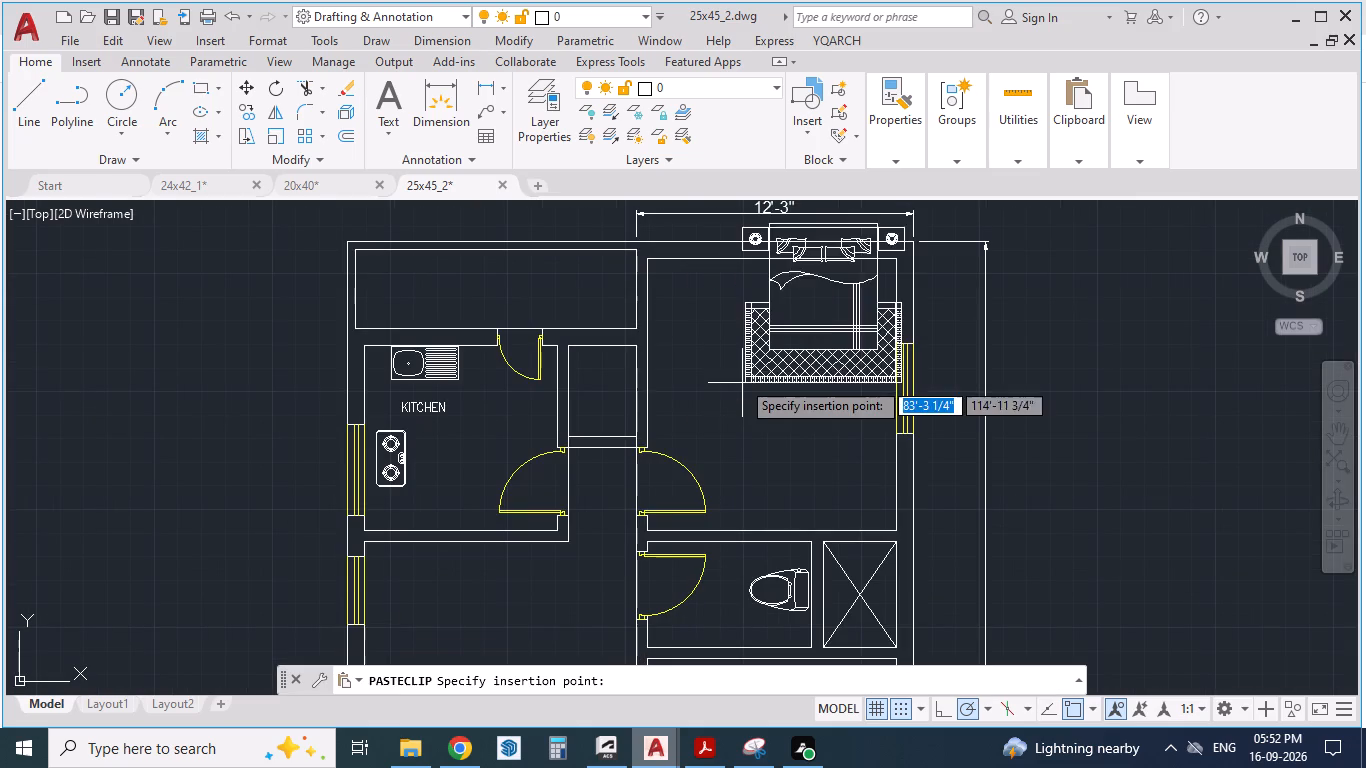
{"action": "left_click", "coordinate": [717, 423]}
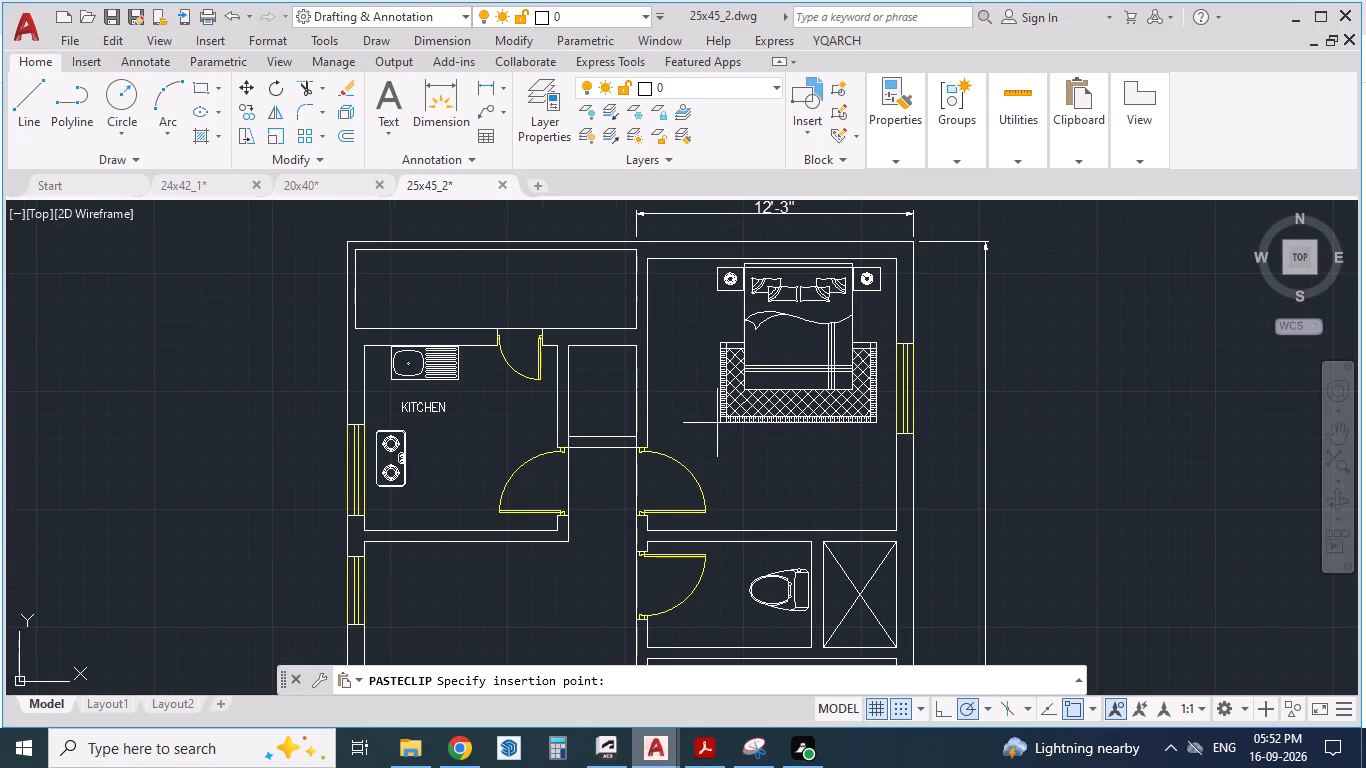
Compare the Bedroom-1 bed placement and the Puja room wall openings with the reference PDF.
{"action": "left_click", "coordinate": [698, 743]}
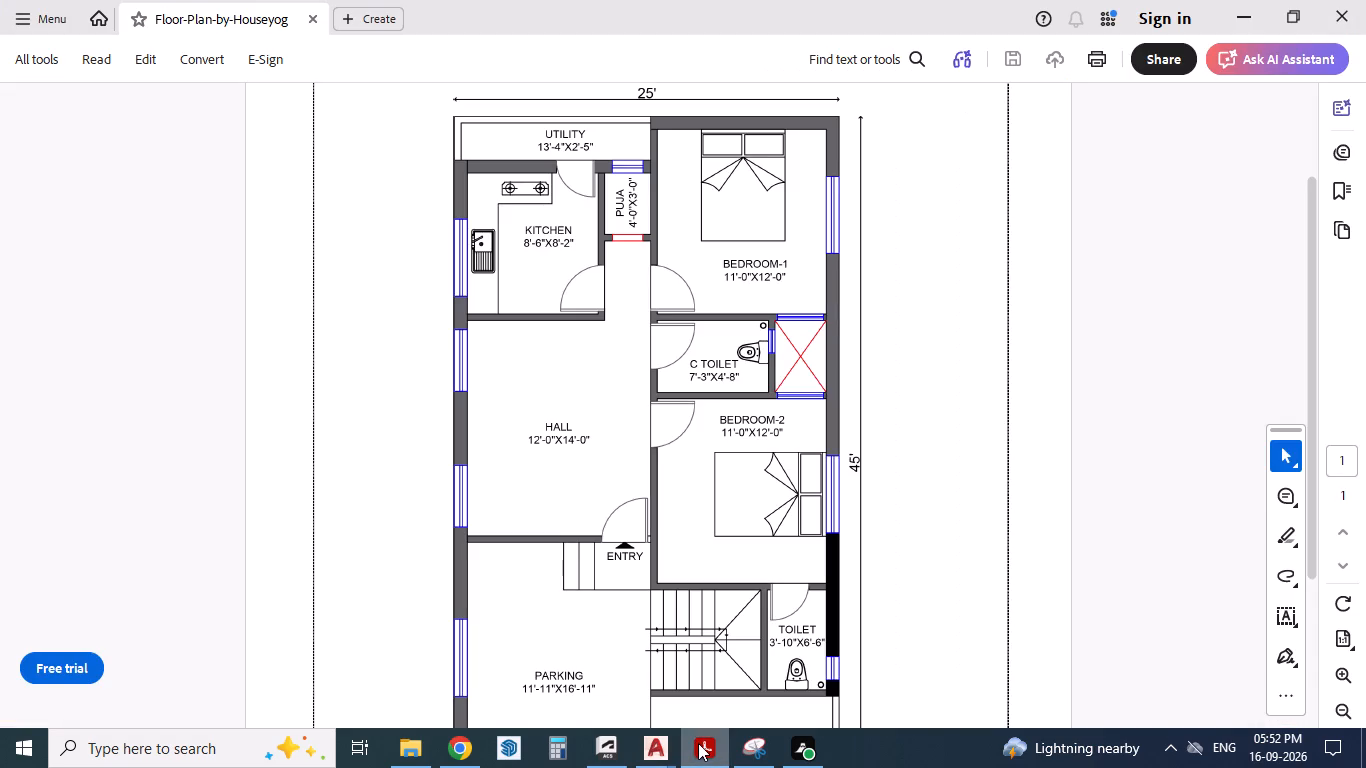
{"action": "left_click", "coordinate": [698, 743]}
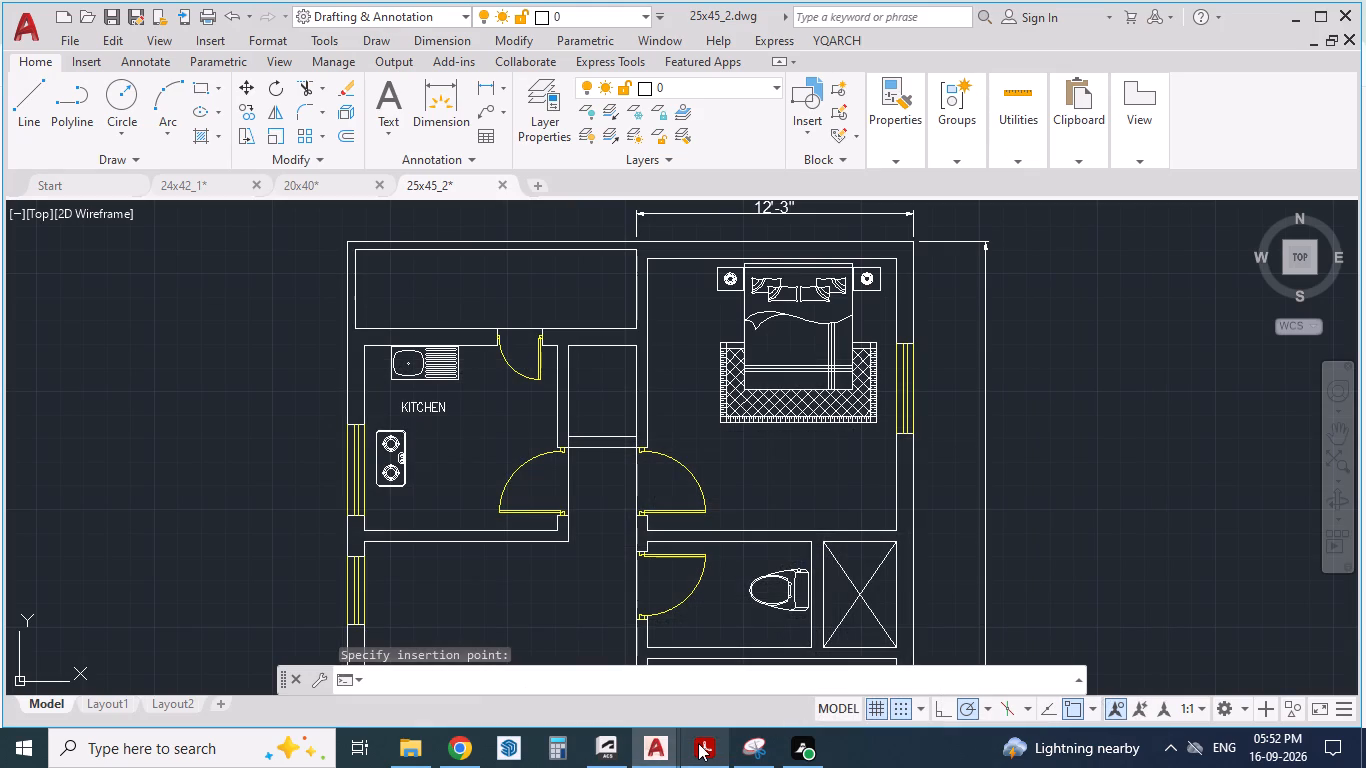
{"action": "left_click", "coordinate": [698, 743]}
{"action": "left_click", "coordinate": [698, 743]}
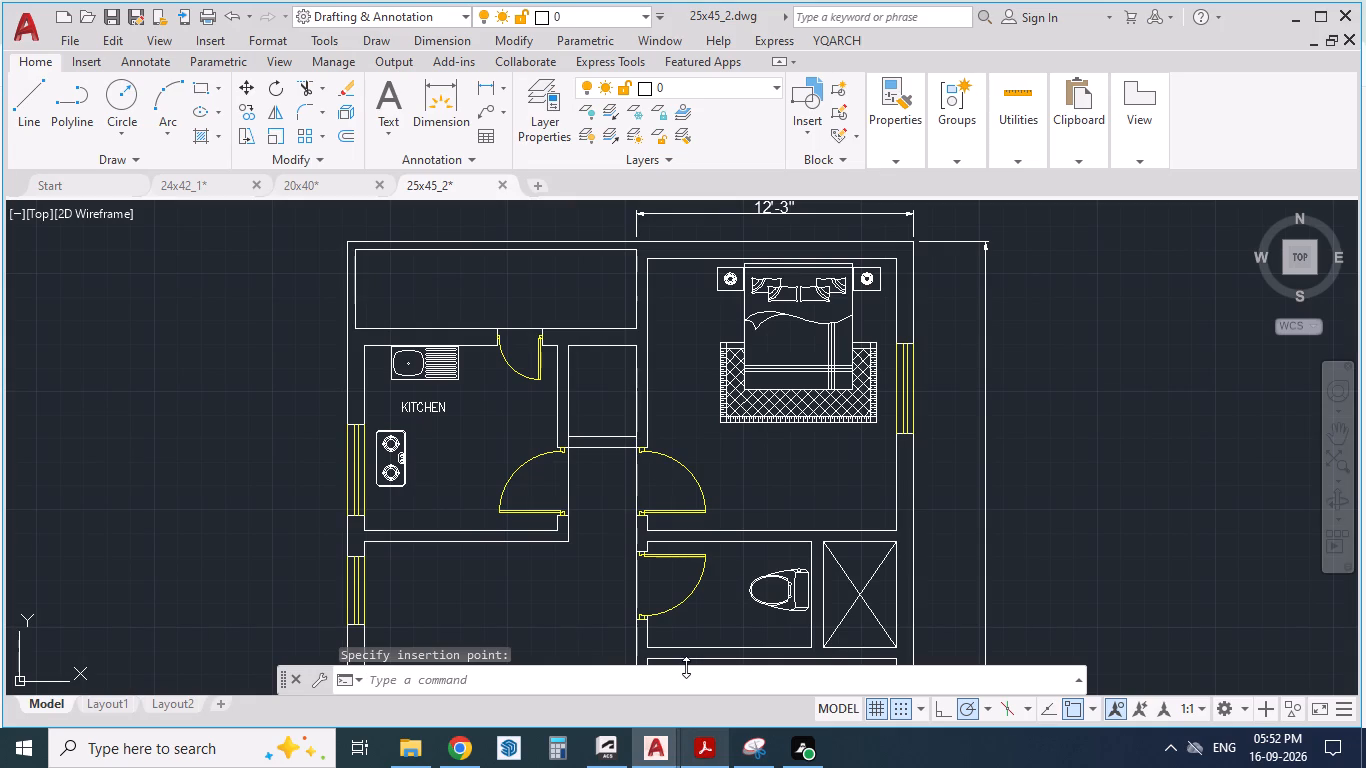
{"action": "left_click", "coordinate": [698, 759]}
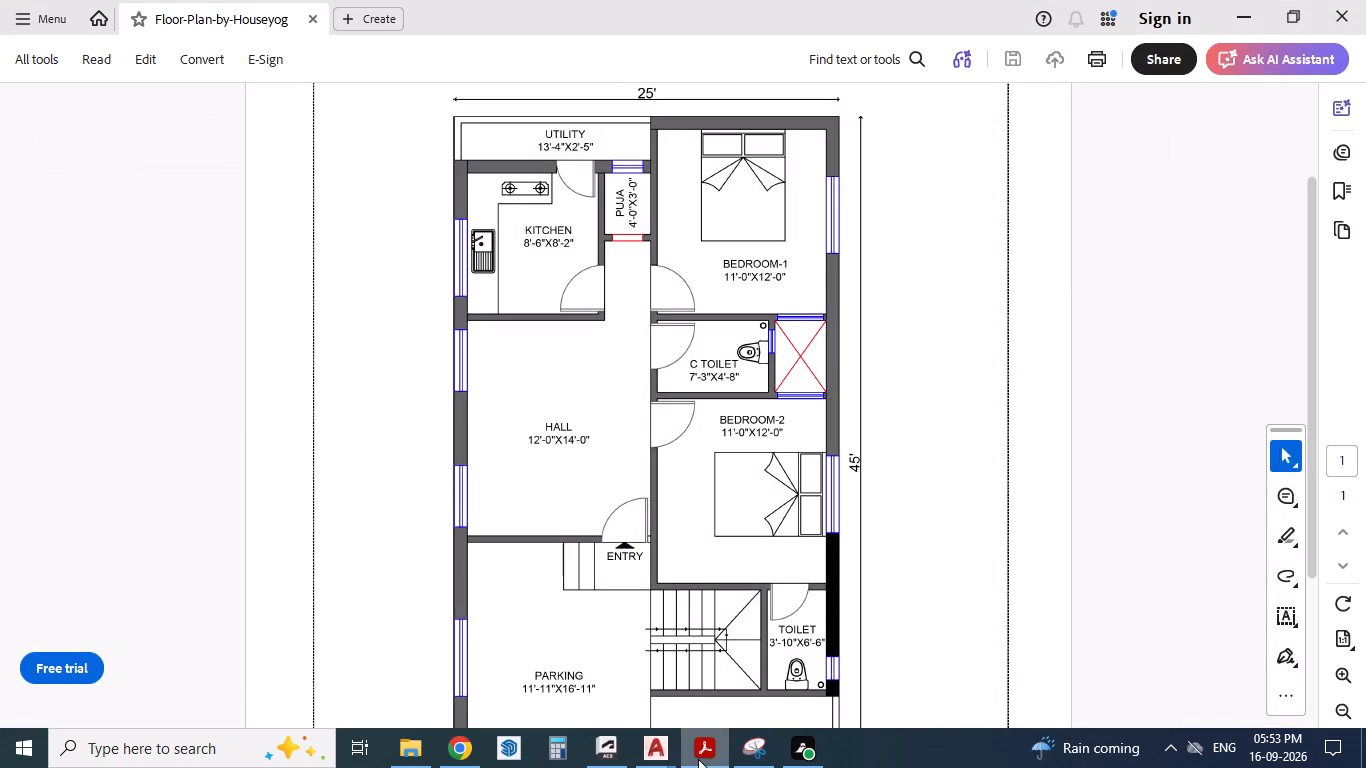
{"action": "left_click", "coordinate": [698, 759]}
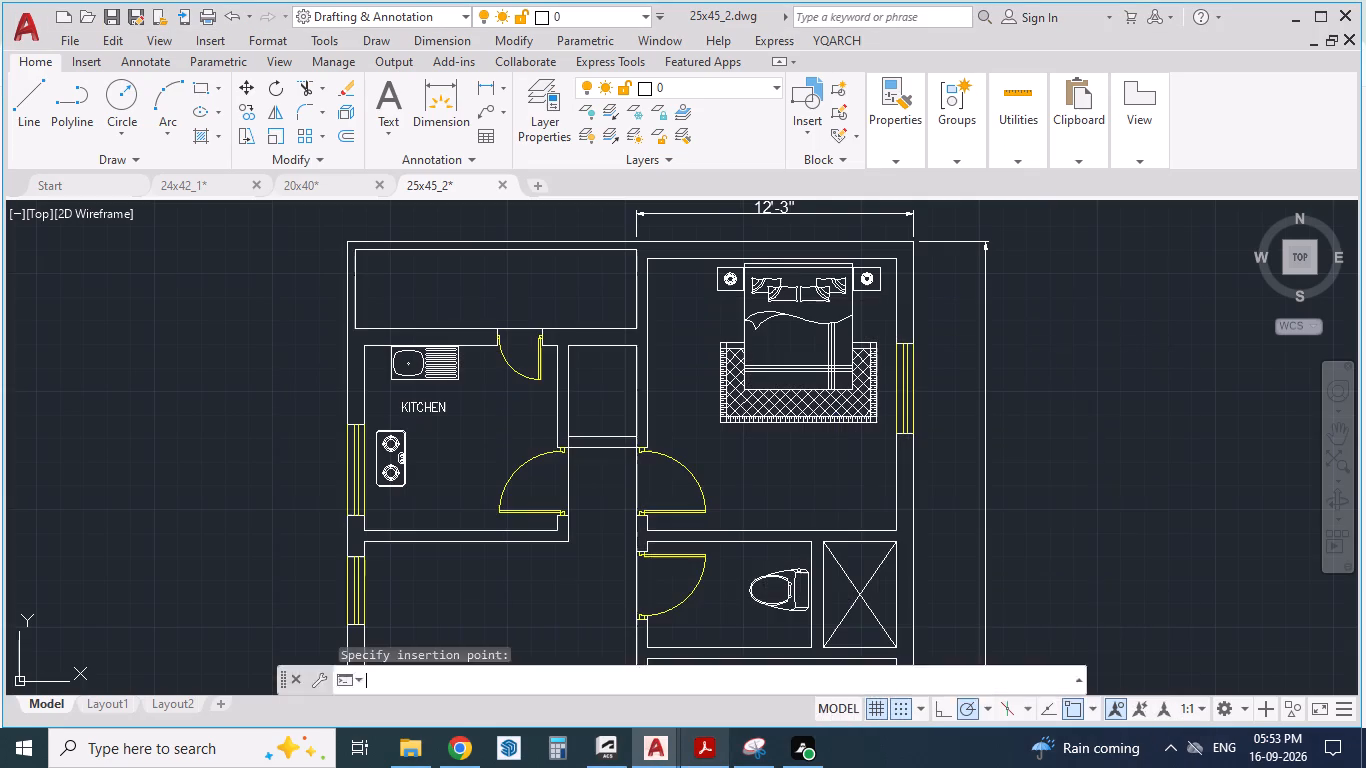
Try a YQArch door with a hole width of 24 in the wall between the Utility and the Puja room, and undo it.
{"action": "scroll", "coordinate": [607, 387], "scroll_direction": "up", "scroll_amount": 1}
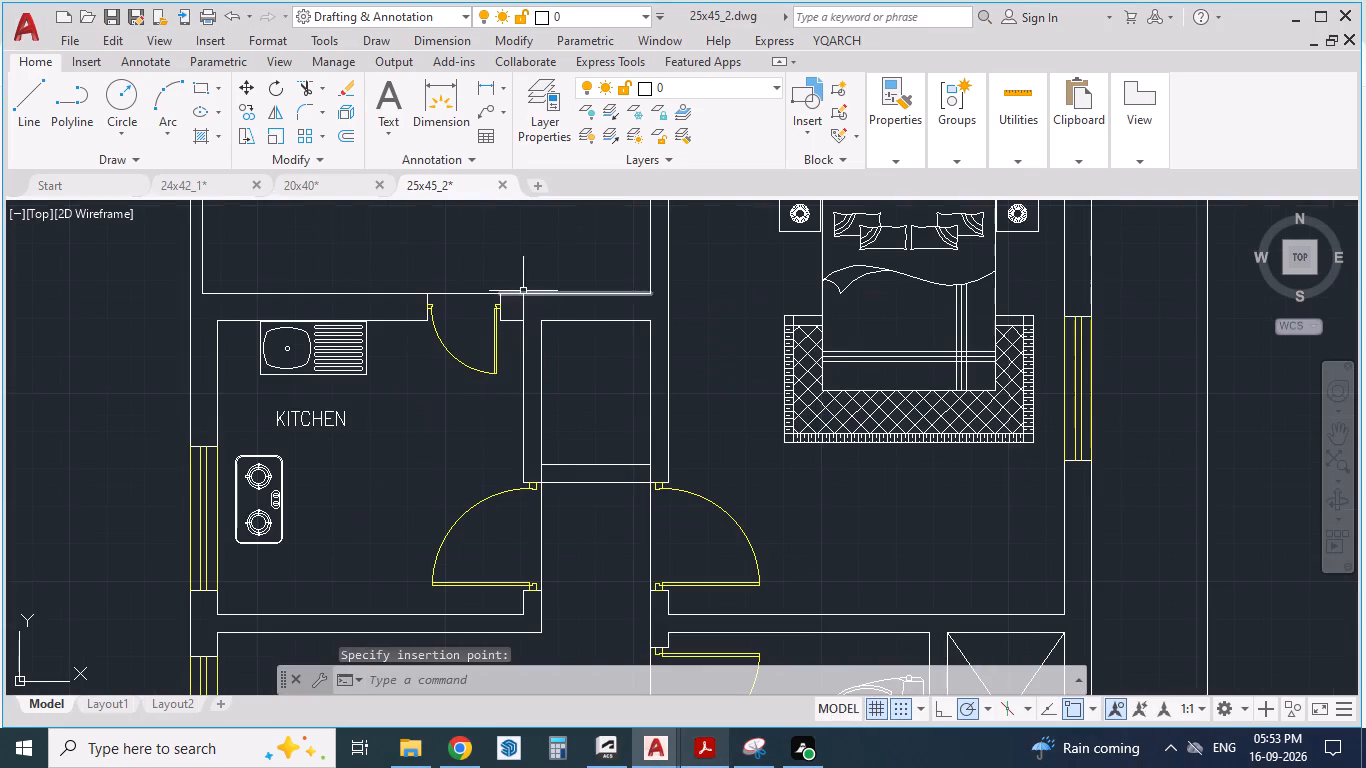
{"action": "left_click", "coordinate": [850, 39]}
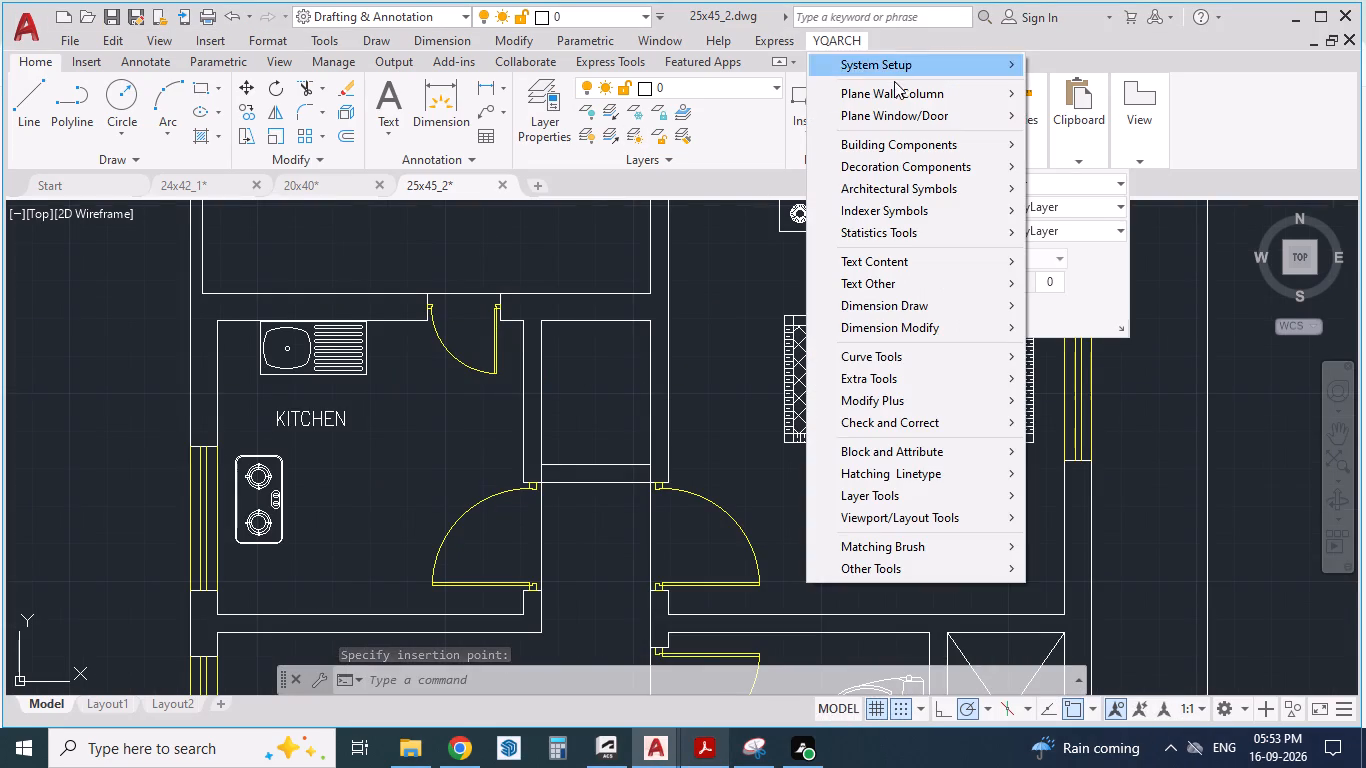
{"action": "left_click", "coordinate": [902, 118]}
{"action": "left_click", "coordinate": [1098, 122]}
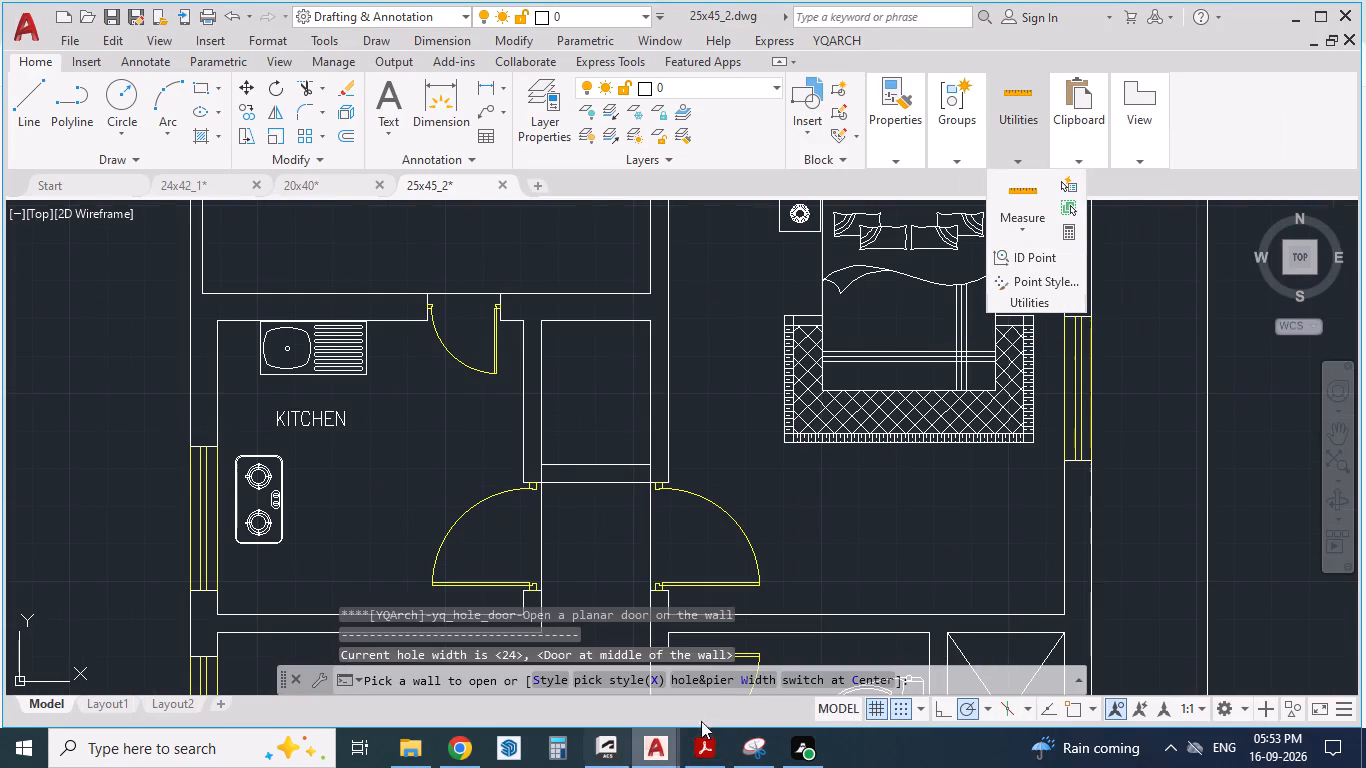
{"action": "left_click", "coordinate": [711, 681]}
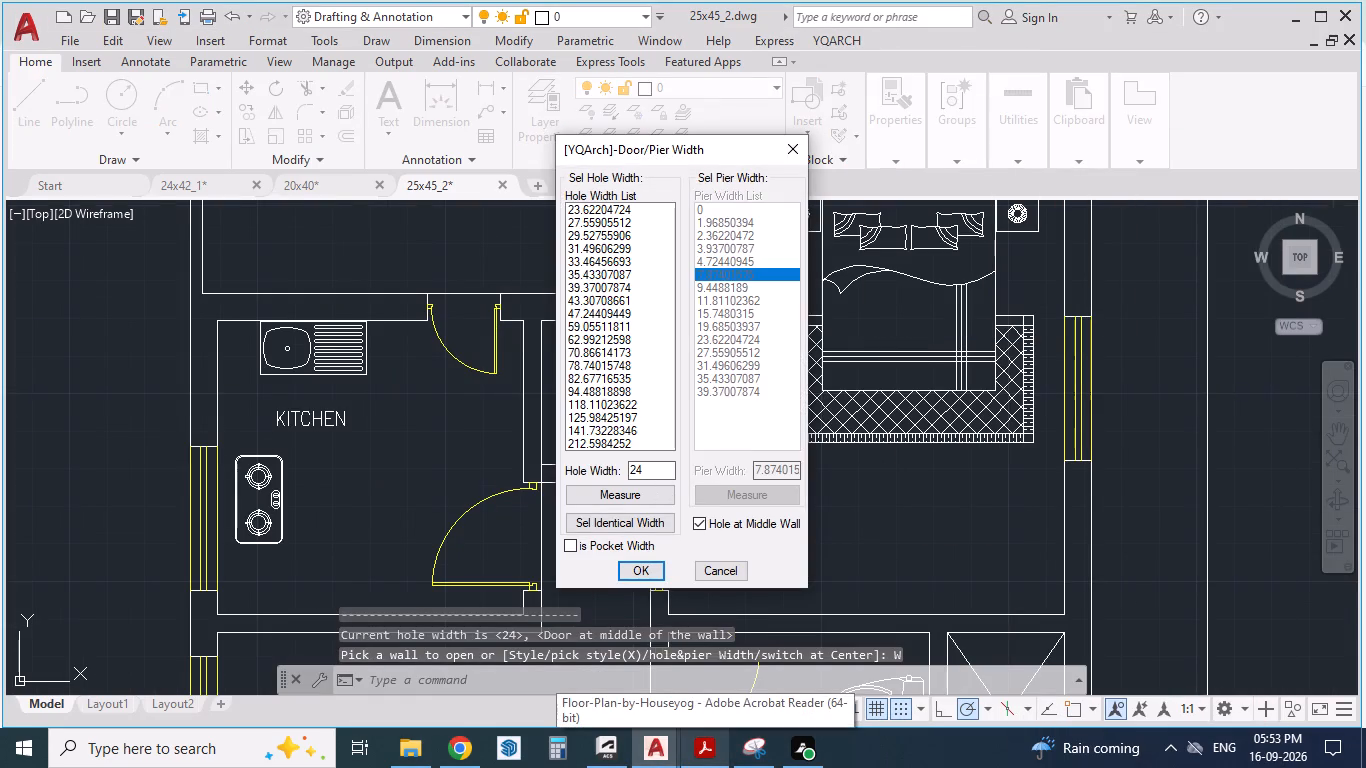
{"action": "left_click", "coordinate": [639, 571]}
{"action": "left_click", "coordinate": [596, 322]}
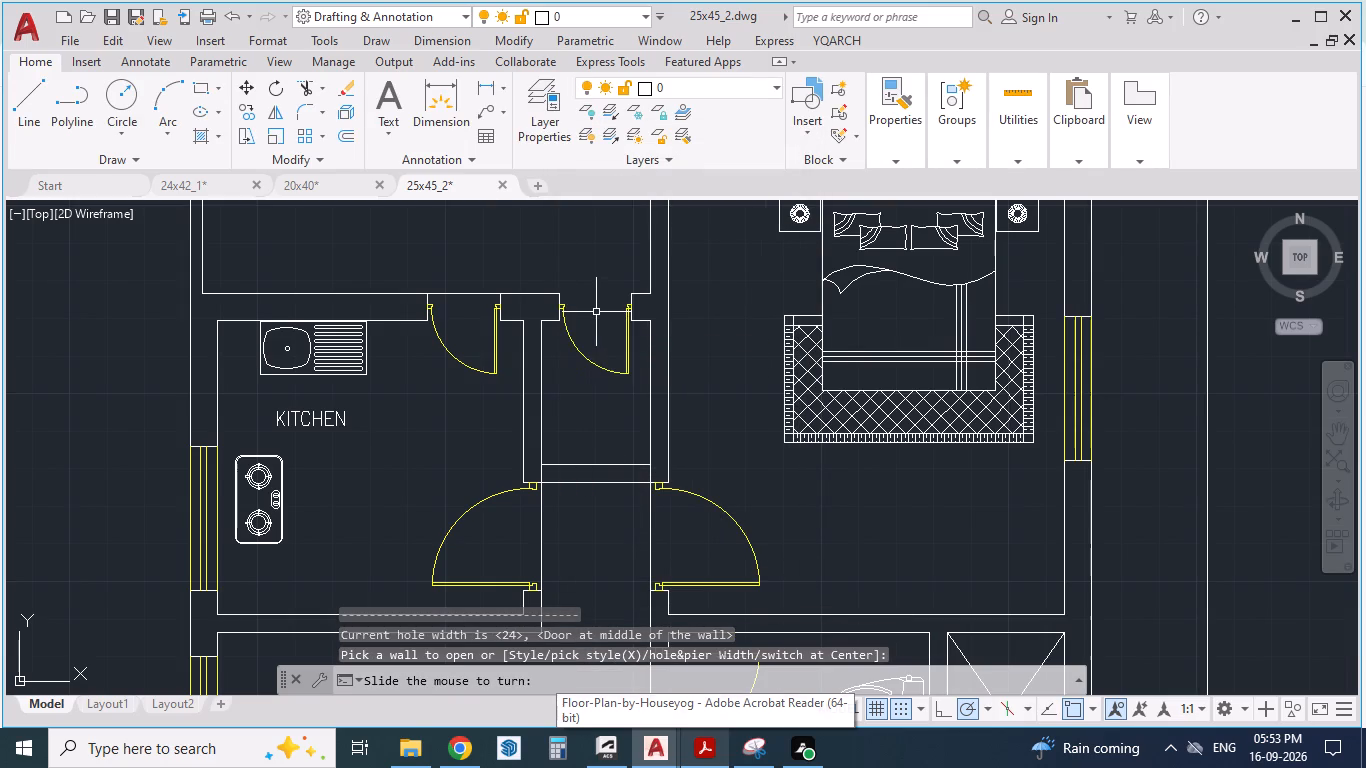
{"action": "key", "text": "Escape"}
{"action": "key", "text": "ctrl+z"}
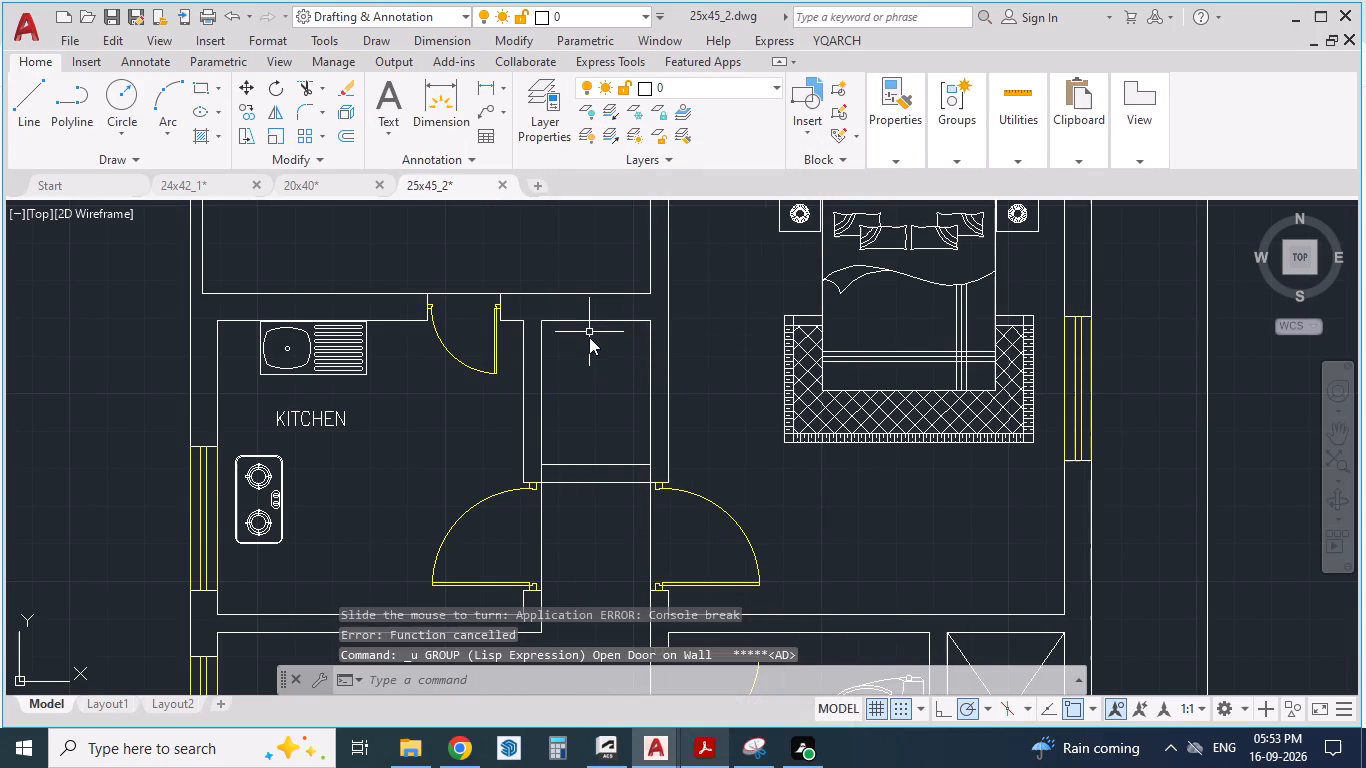
Insert a YQArch window with a hole width of 24 in the wall between the Utility and the Puja room.
{"action": "left_click", "coordinate": [822, 42]}
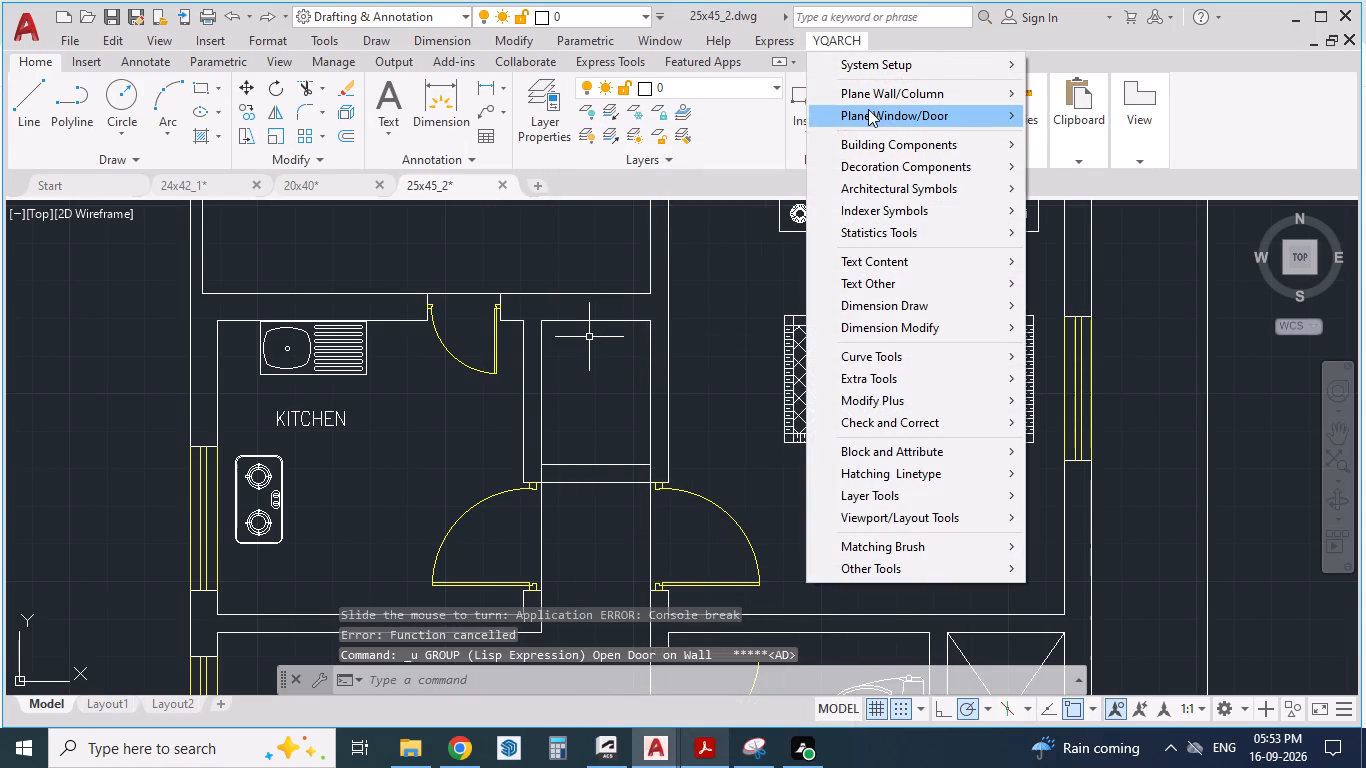
{"action": "left_click", "coordinate": [868, 110]}
{"action": "left_click", "coordinate": [1127, 161]}
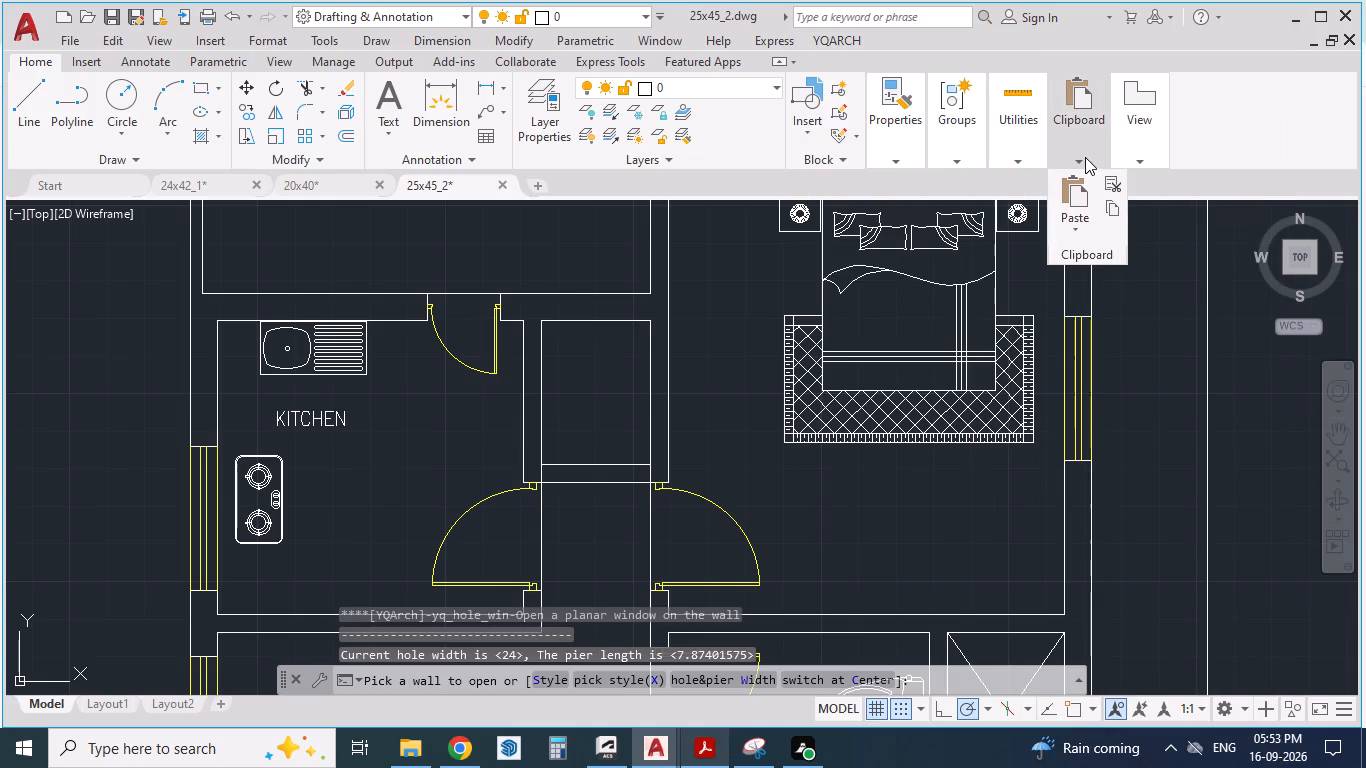
{"action": "left_click", "coordinate": [707, 678]}
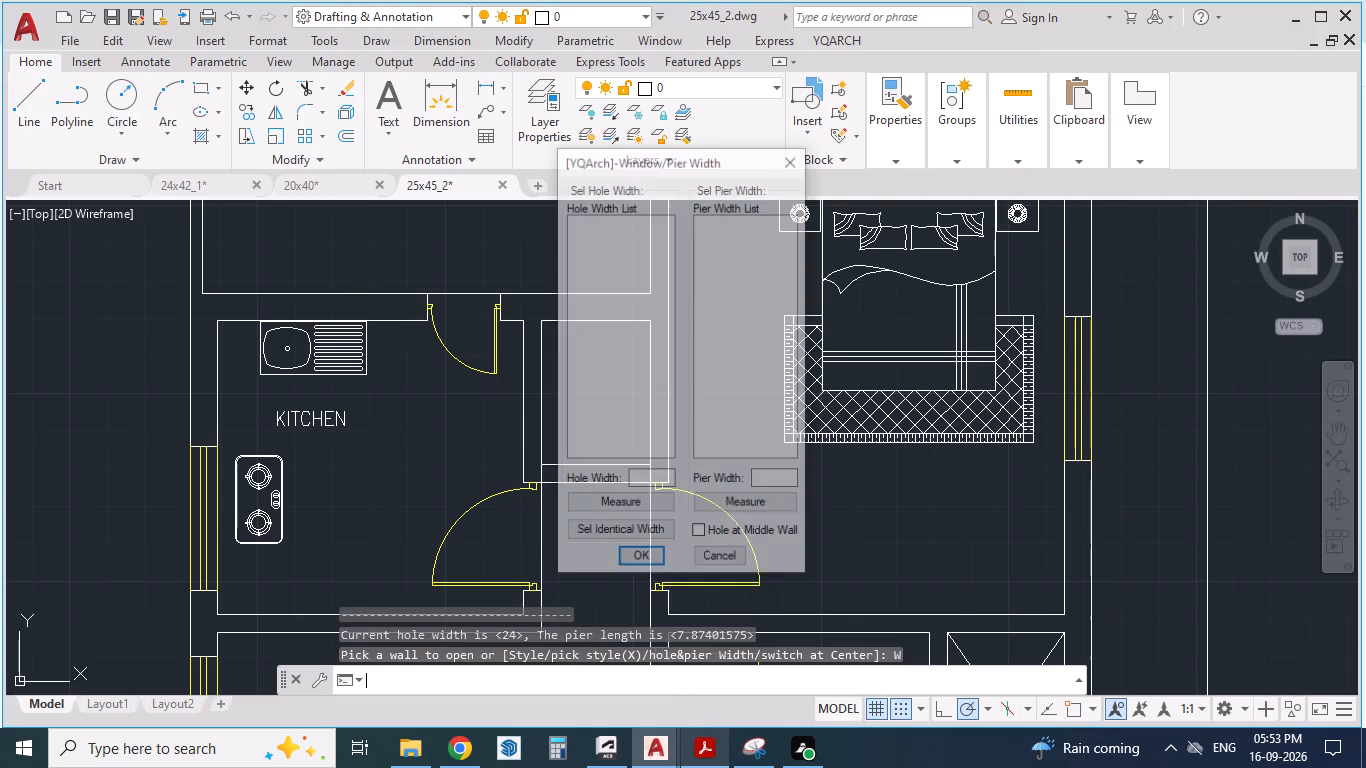
{"action": "left_click", "coordinate": [638, 558]}
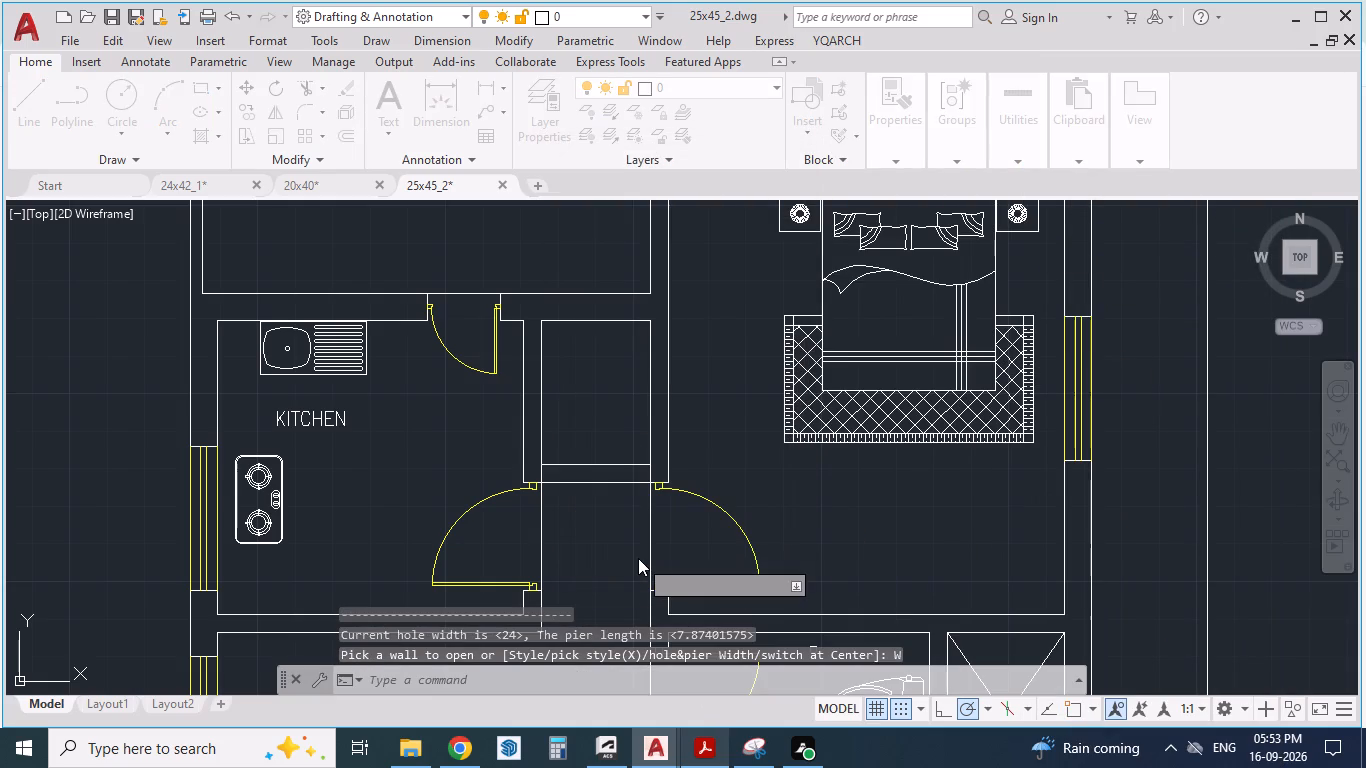
{"action": "left_click", "coordinate": [596, 319]}
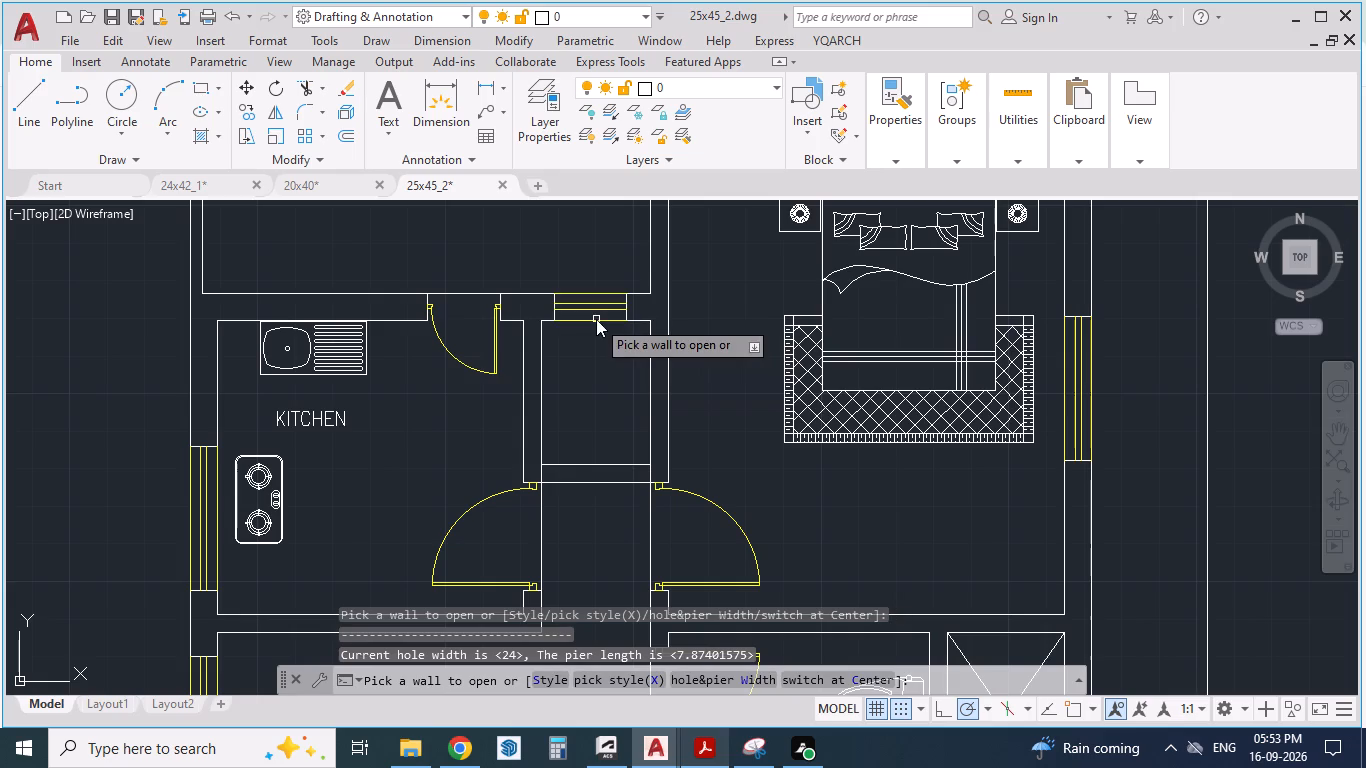
Check the Puja room entrance in the reference PDF and insert a window with a hole width of 24 in its passage-side wall.
{"action": "left_click", "coordinate": [696, 737]}
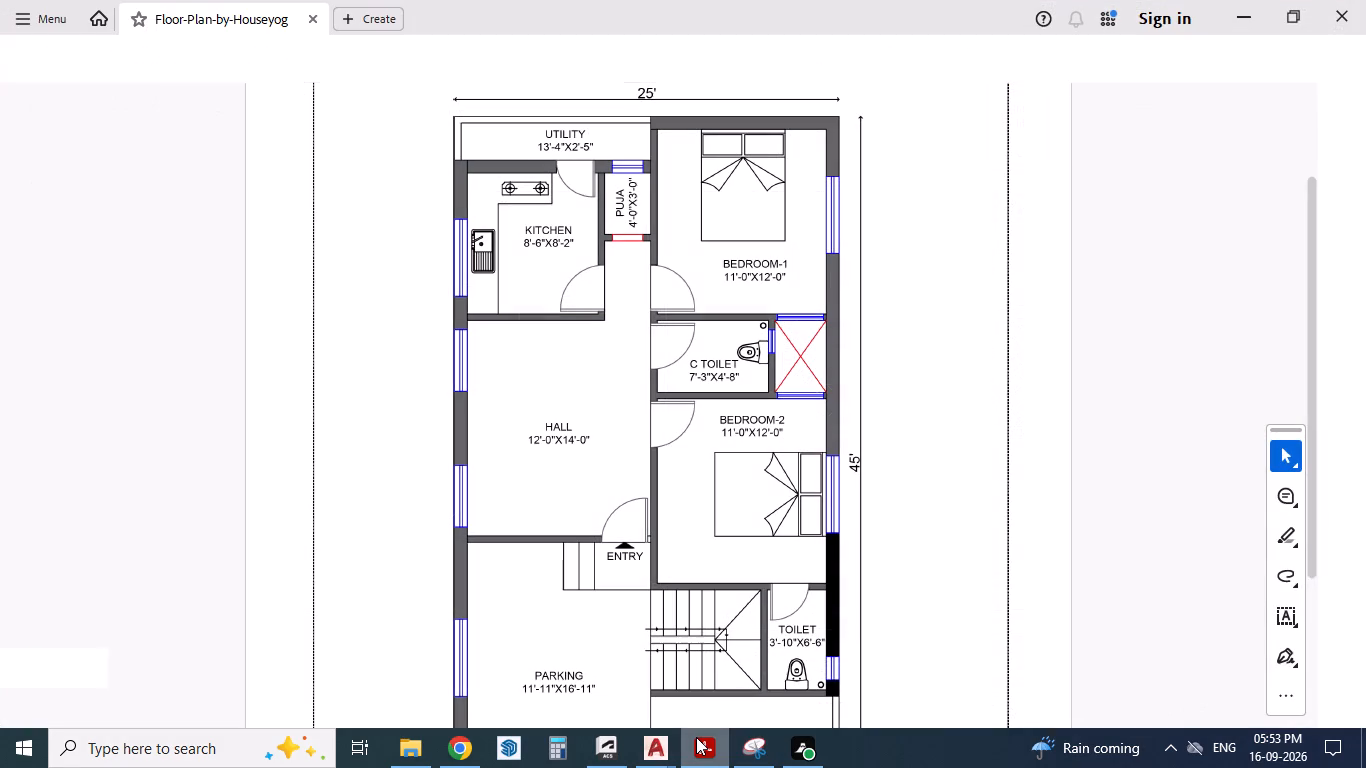
{"action": "left_click", "coordinate": [696, 737]}
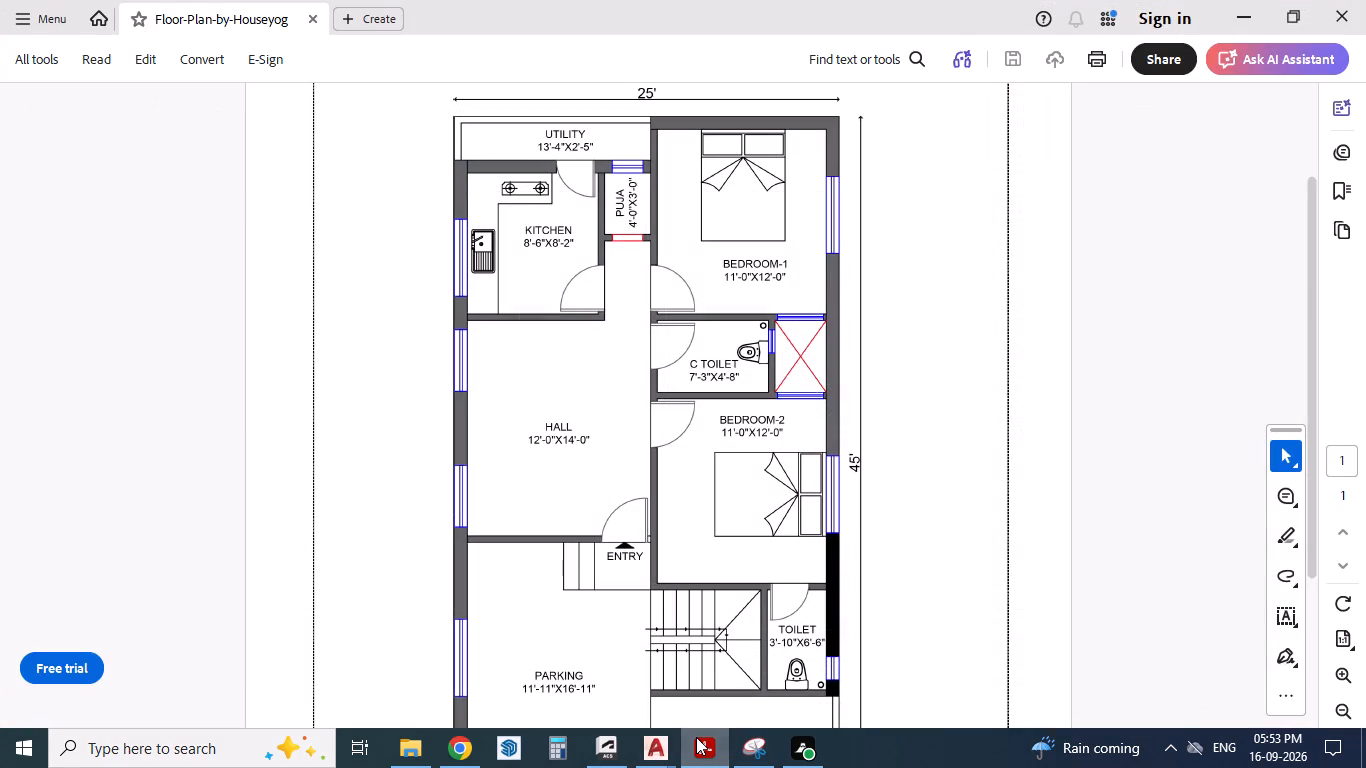
{"action": "scroll", "coordinate": [602, 452], "scroll_direction": "up", "scroll_amount": 1}
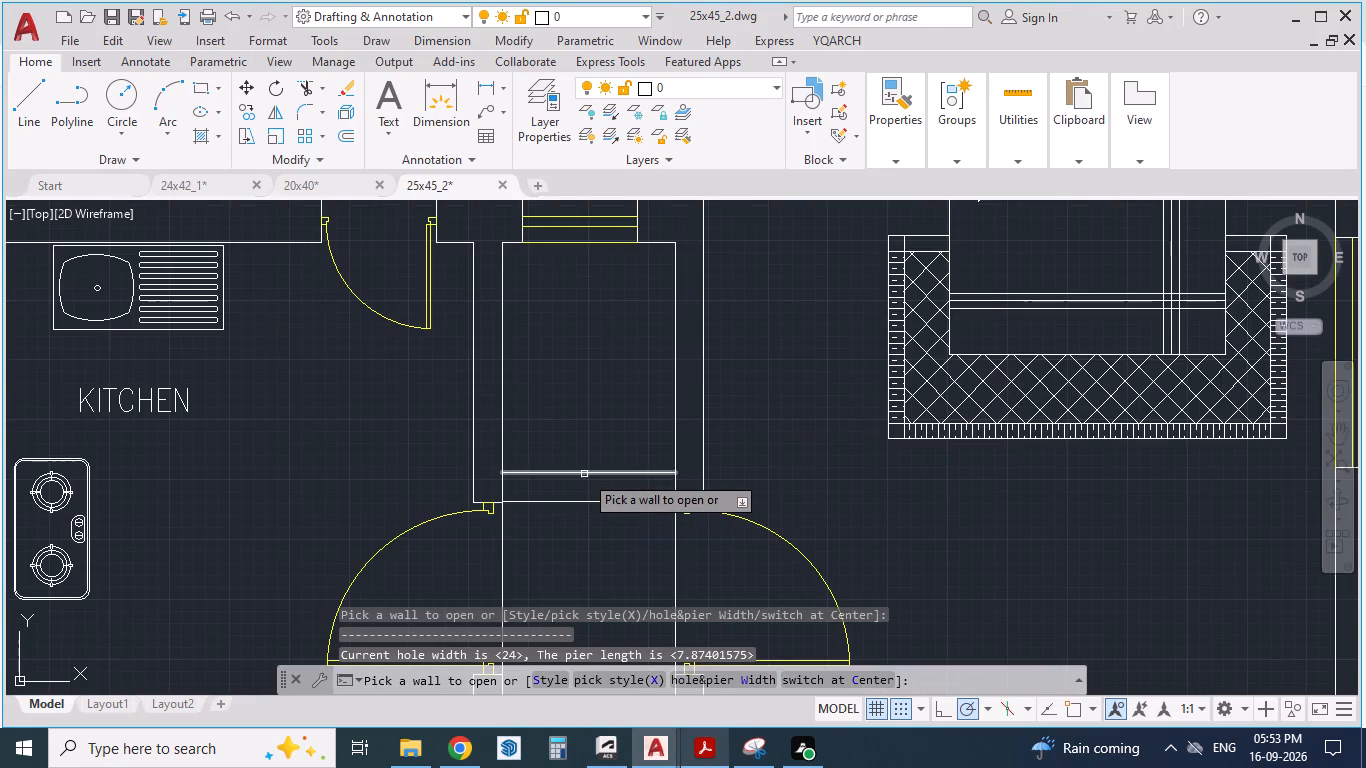
{"action": "left_click", "coordinate": [584, 474]}
{"action": "key", "text": "Escape"}
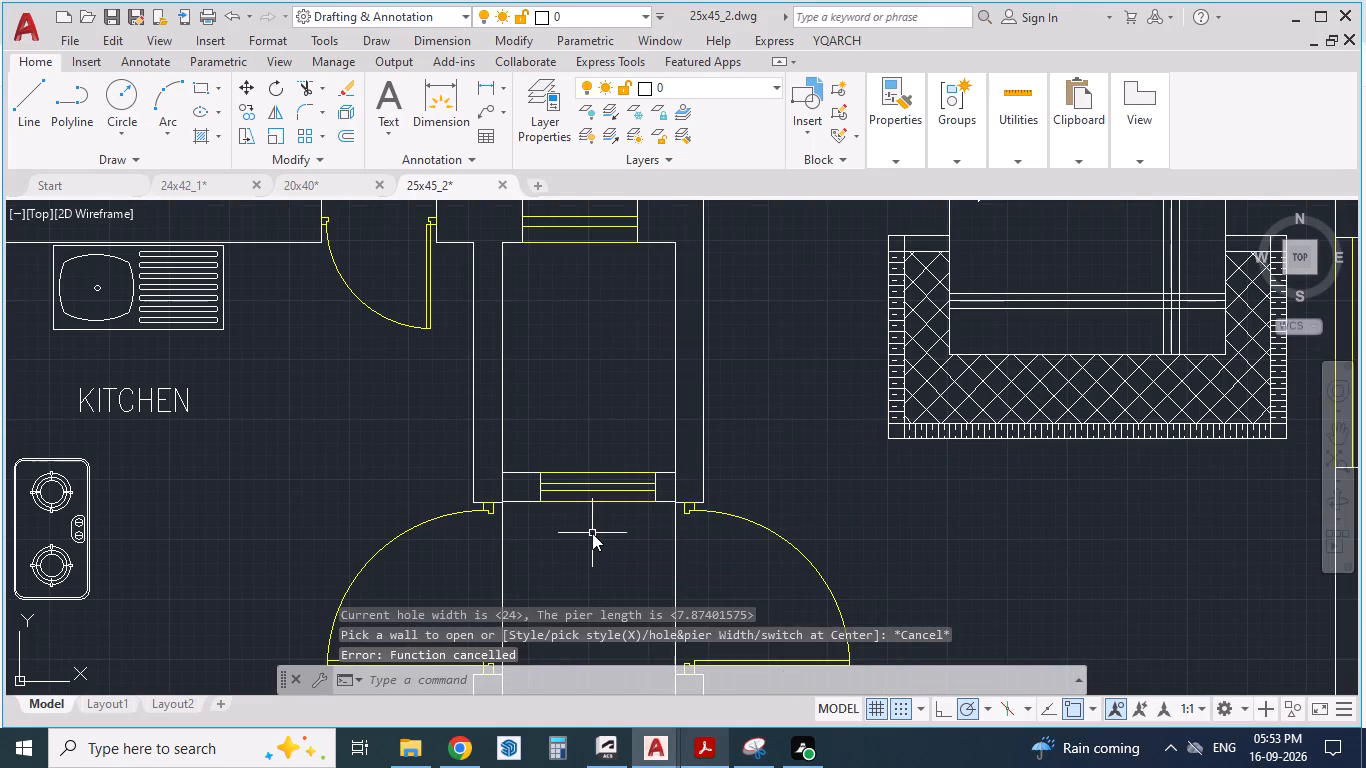
{"action": "key", "text": "Escape"}
{"action": "key", "text": "Escape"}
Erase the window from the opening in the Puja room's passage-side wall.
{"action": "left_click", "coordinate": [608, 451]}
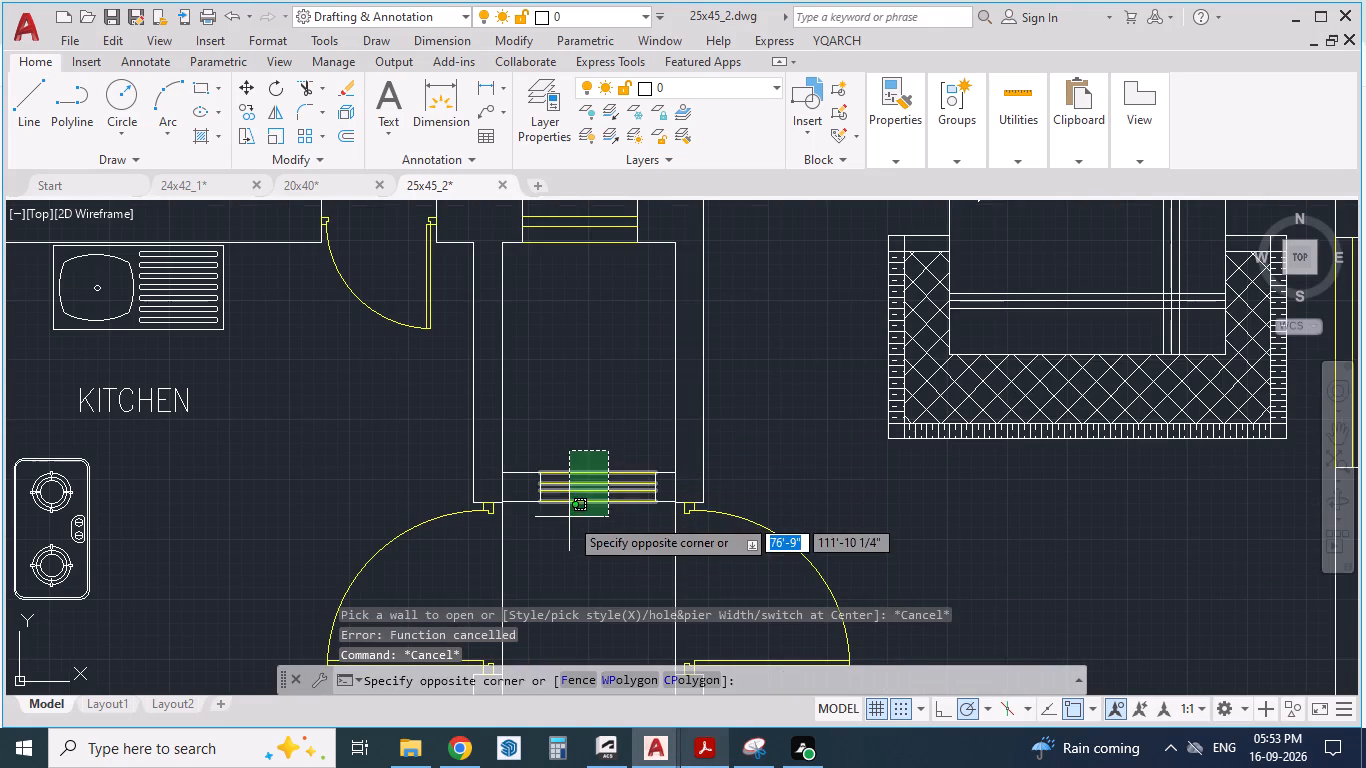
{"action": "left_click", "coordinate": [569, 517]}
{"action": "key", "text": "Delete"}
Draw a 2' line across the Puja room entrance opening, joining the wall ends along their Puja-side face.
{"action": "scroll", "coordinate": [612, 367], "scroll_direction": "down", "scroll_amount": 1}
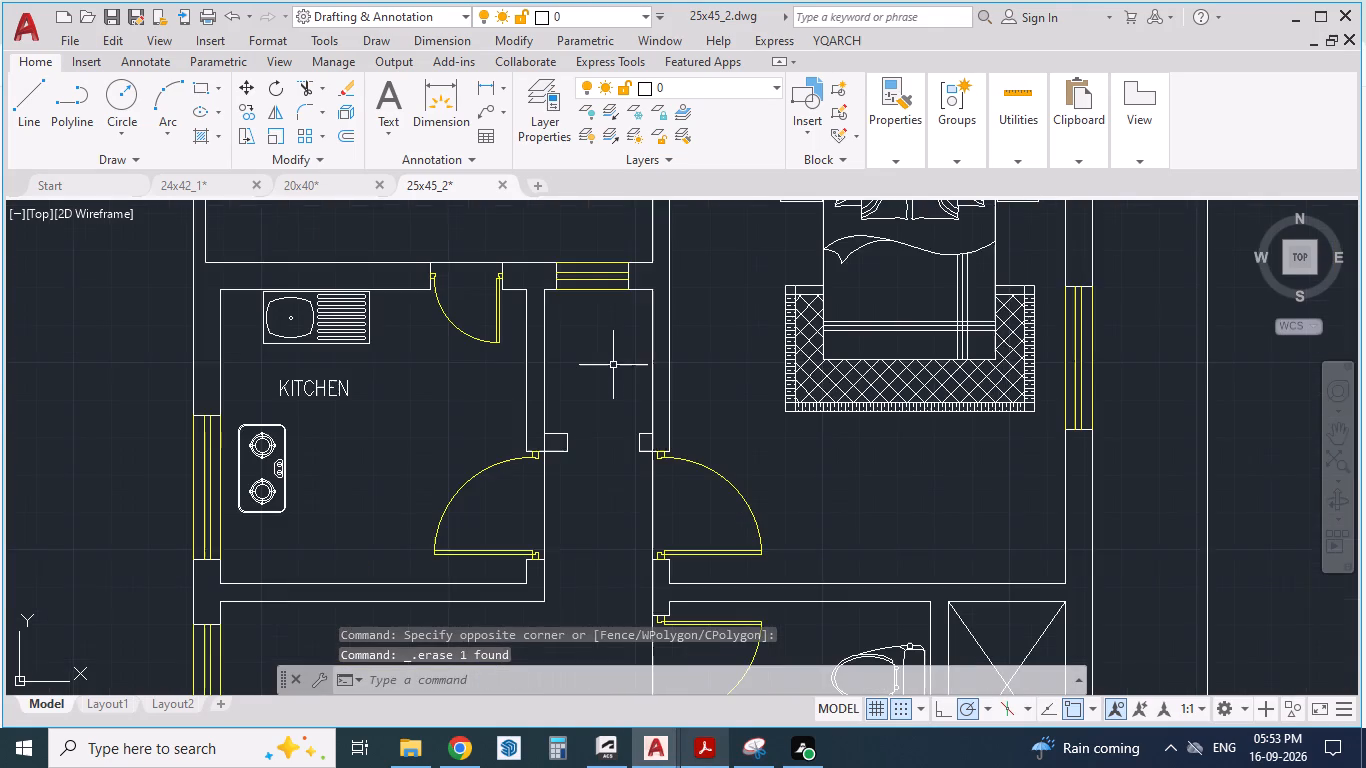
{"action": "scroll", "coordinate": [590, 465], "scroll_direction": "up", "scroll_amount": 1}
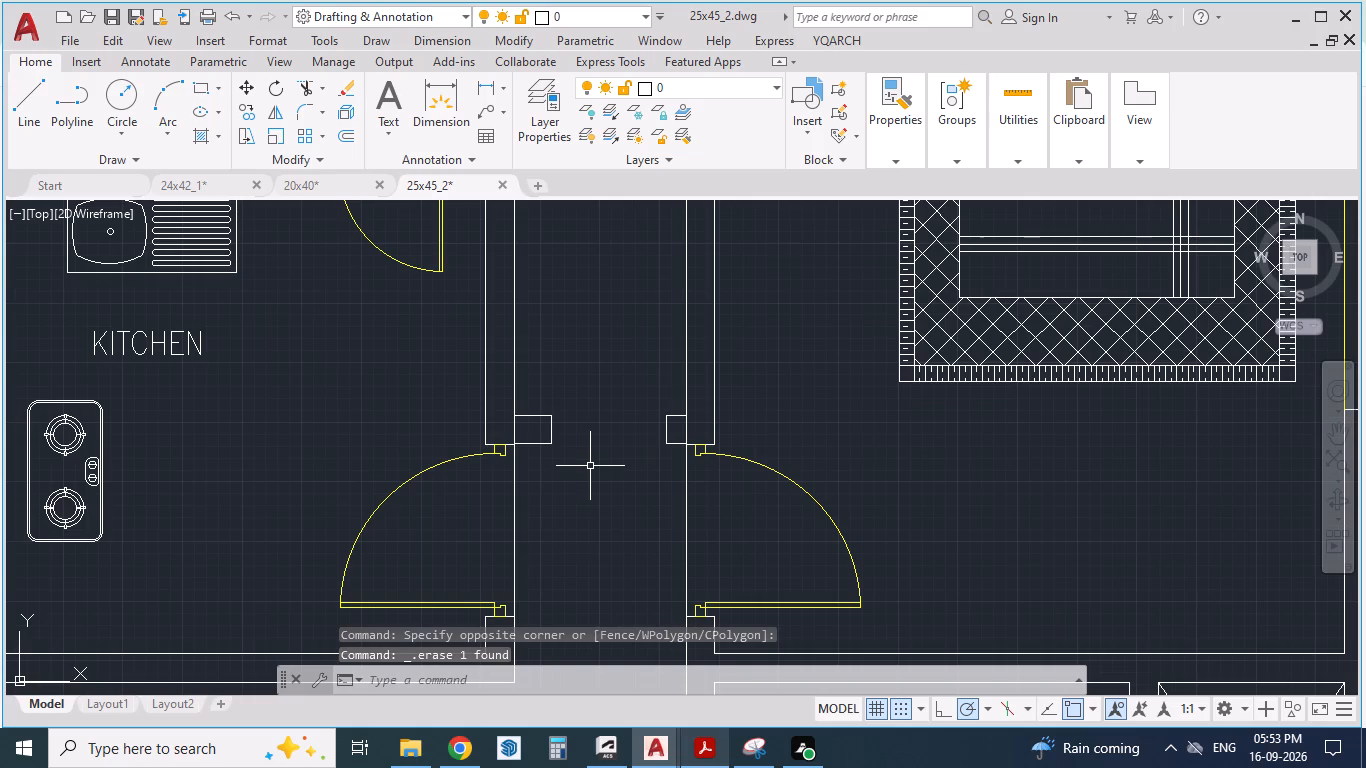
{"action": "key", "text": "e"}
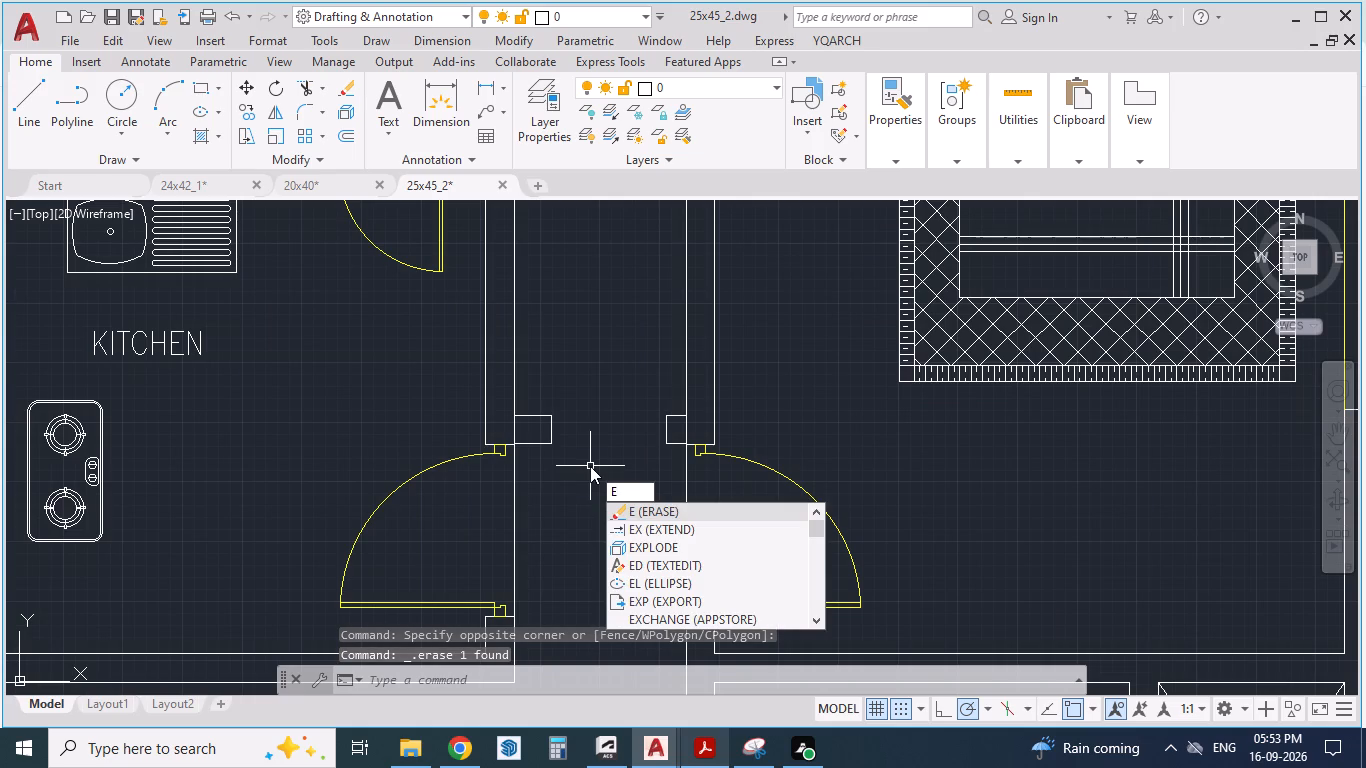
{"action": "key", "text": "Escape"}
{"action": "key", "text": "Escape"}
{"action": "key", "text": "l"}
{"action": "key", "text": "Return"}
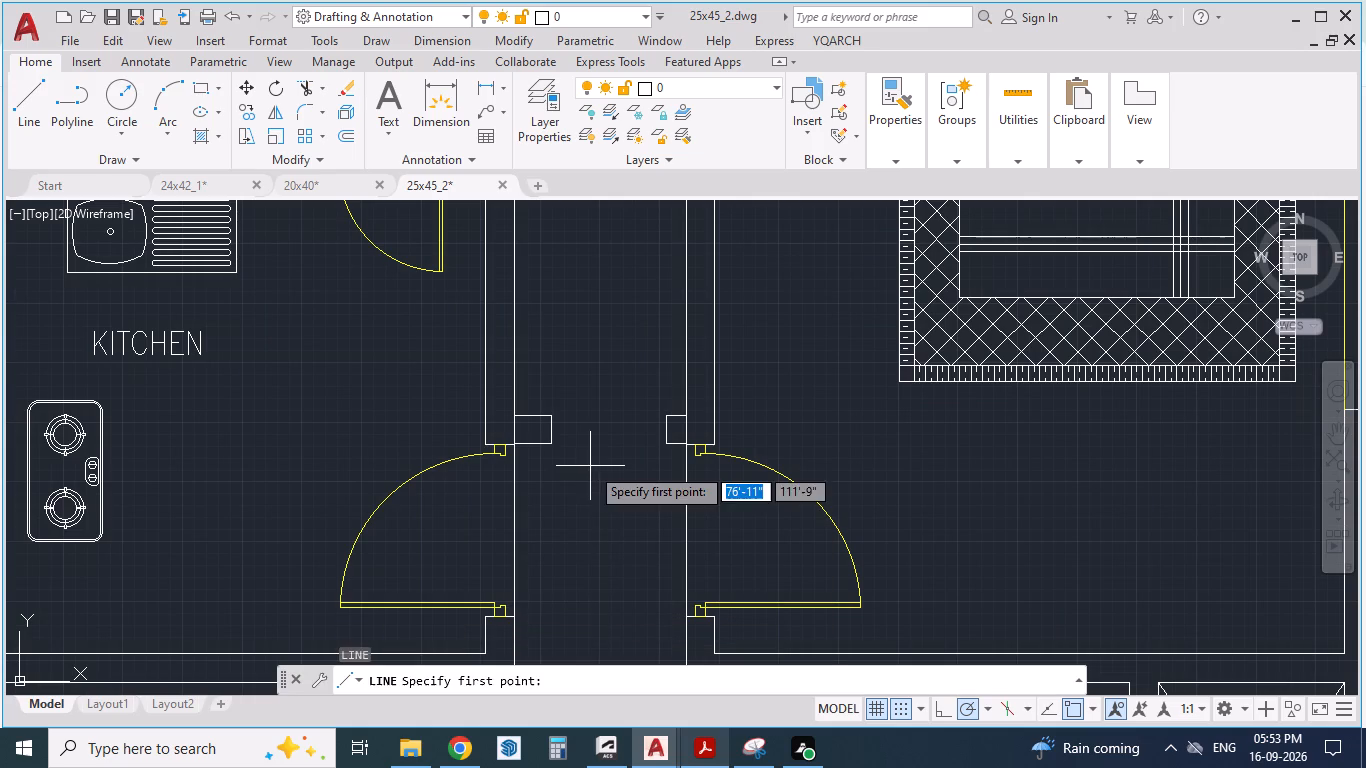
{"action": "left_click", "coordinate": [554, 411]}
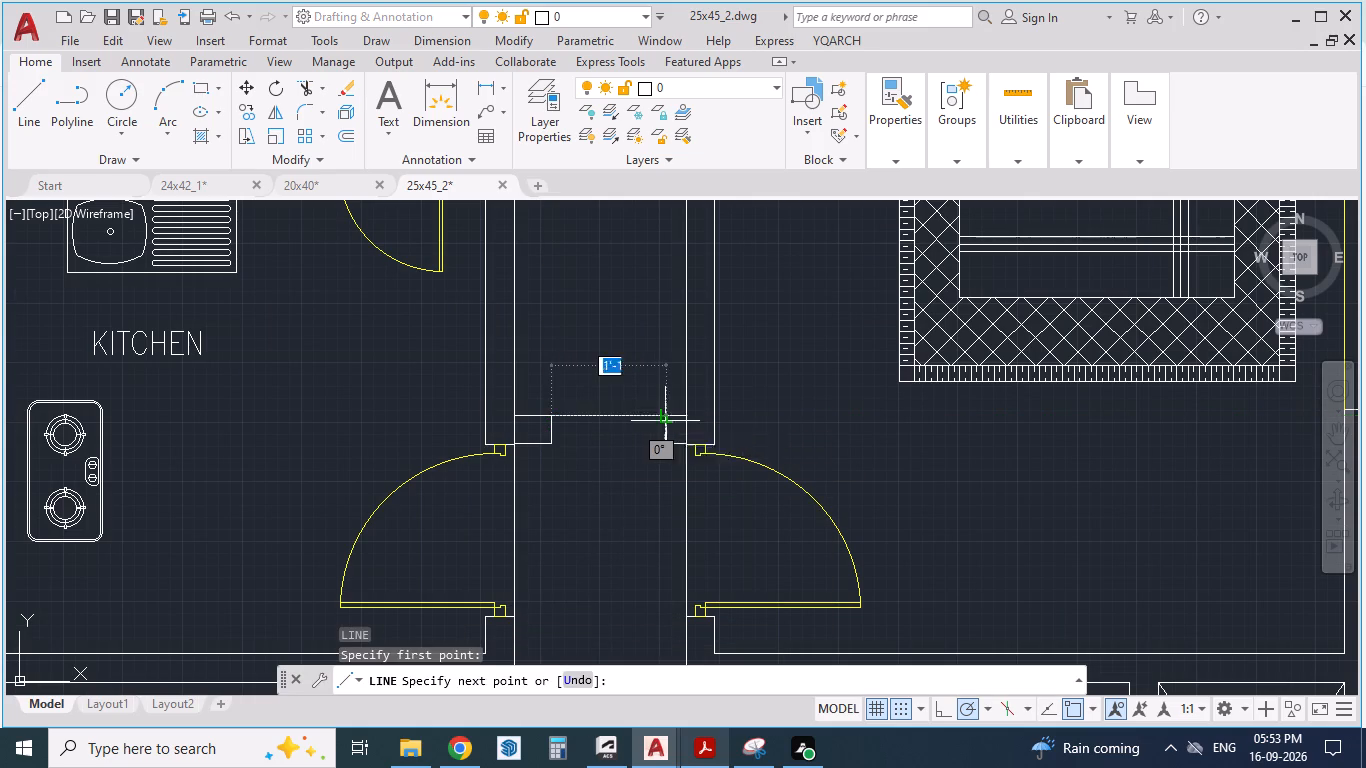
{"action": "left_click", "coordinate": [666, 421]}
{"action": "key", "text": "Return"}
Draw a second 2' line across the Puja room entrance opening, joining the wall ends along their passage-side face.
{"action": "key", "text": "l"}
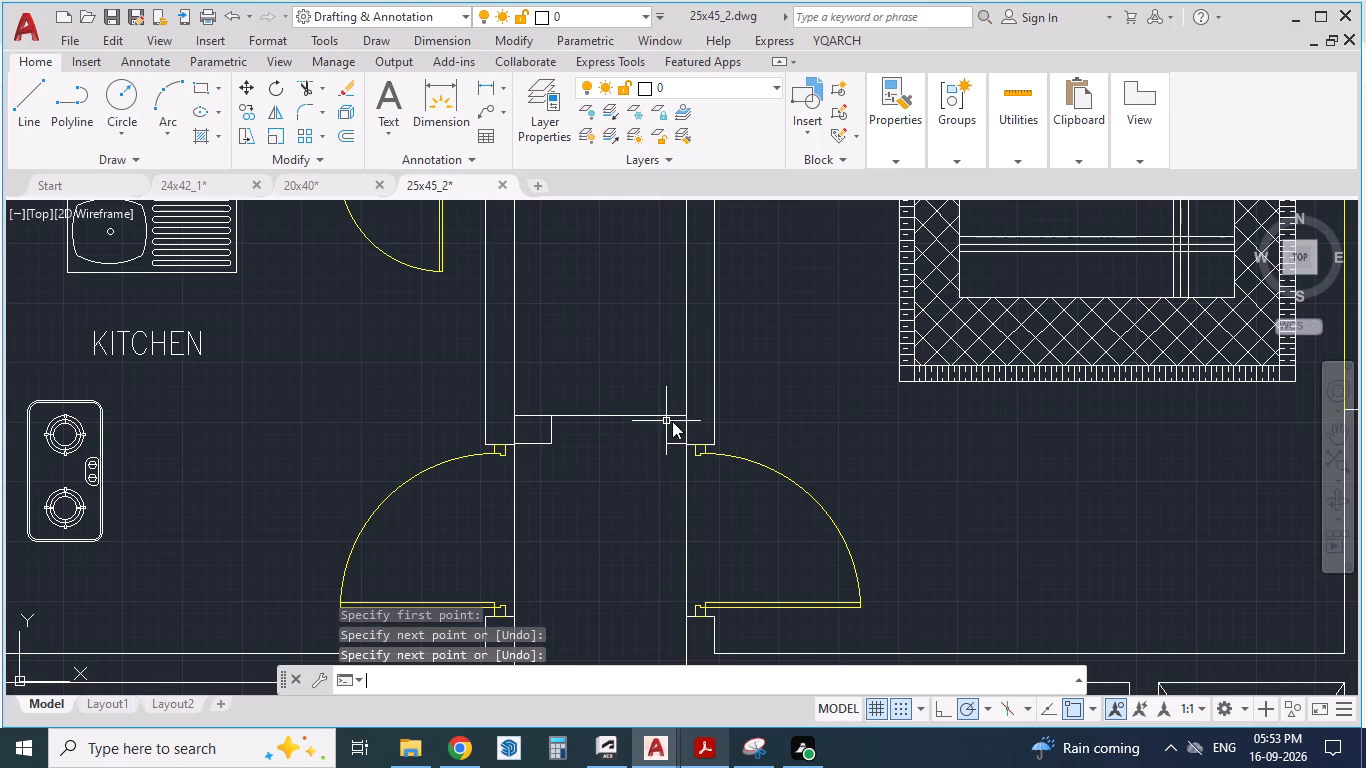
{"action": "key", "text": "Return"}
{"action": "left_click", "coordinate": [542, 445]}
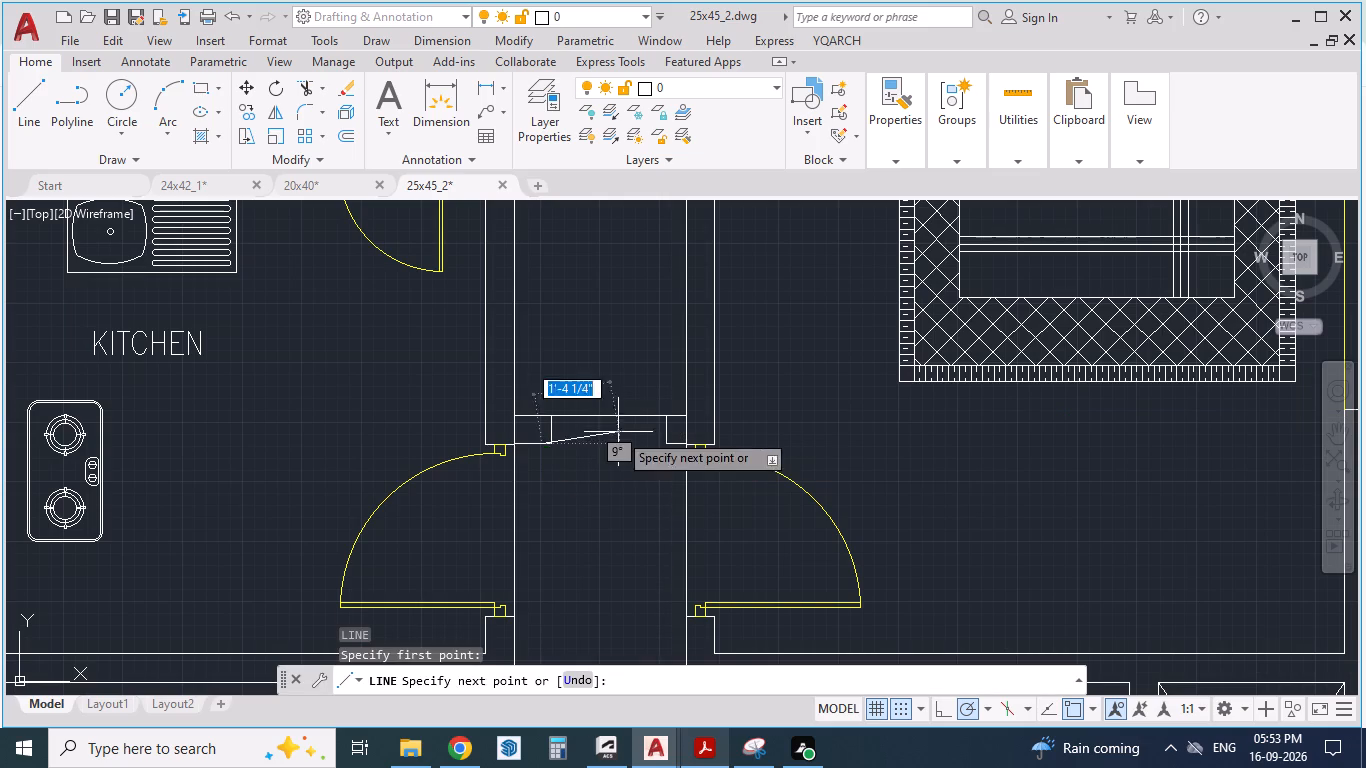
{"action": "key", "text": "Escape"}
{"action": "scroll", "coordinate": [632, 450], "scroll_direction": "up", "scroll_amount": 2}
{"action": "key", "text": "l"}
{"action": "key", "text": "Return"}
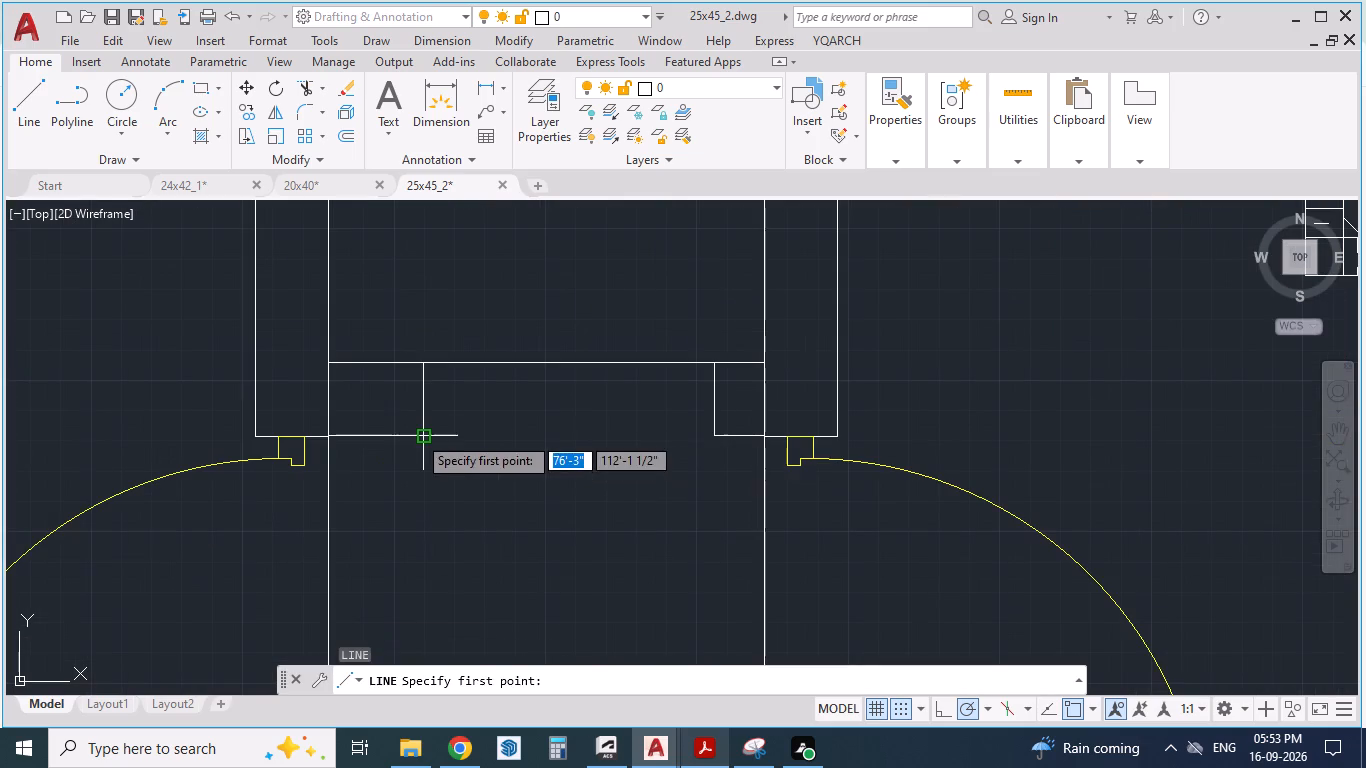
{"action": "left_click", "coordinate": [417, 435]}
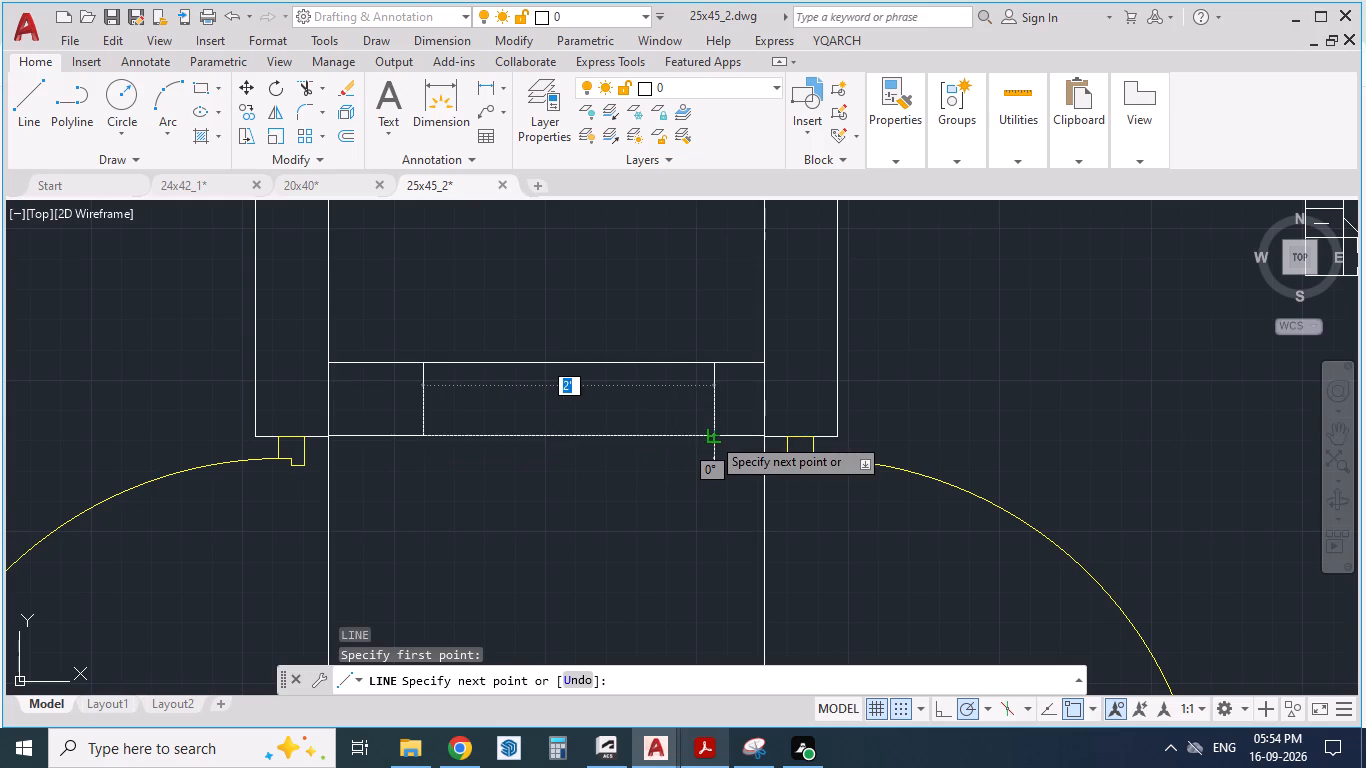
{"action": "left_click", "coordinate": [713, 436]}
{"action": "key", "text": "Return"}
Change the colour of the two Puja room entrance lines to Red.
{"action": "scroll", "coordinate": [637, 468], "scroll_direction": "down", "scroll_amount": 1}
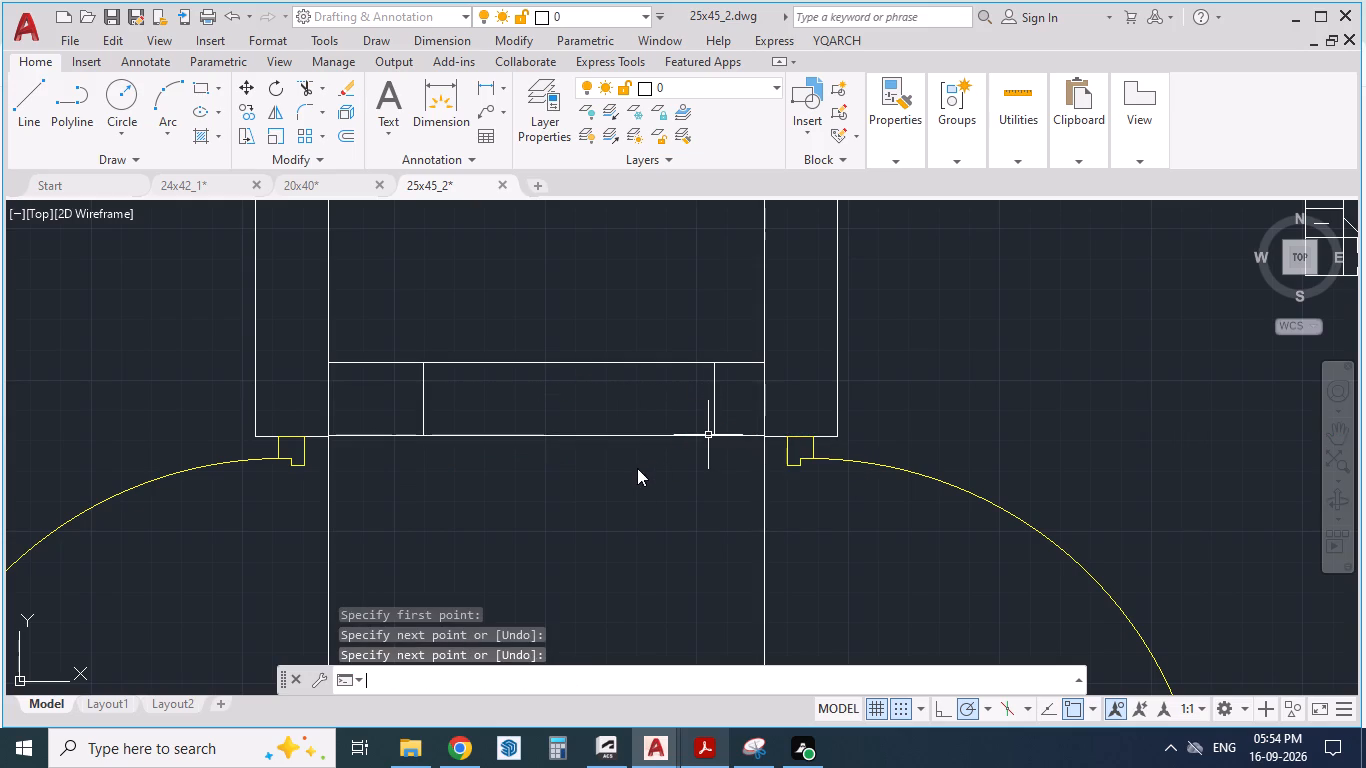
{"action": "left_click", "coordinate": [630, 370]}
{"action": "left_click", "coordinate": [602, 468]}
{"action": "right_click", "coordinate": [596, 409]}
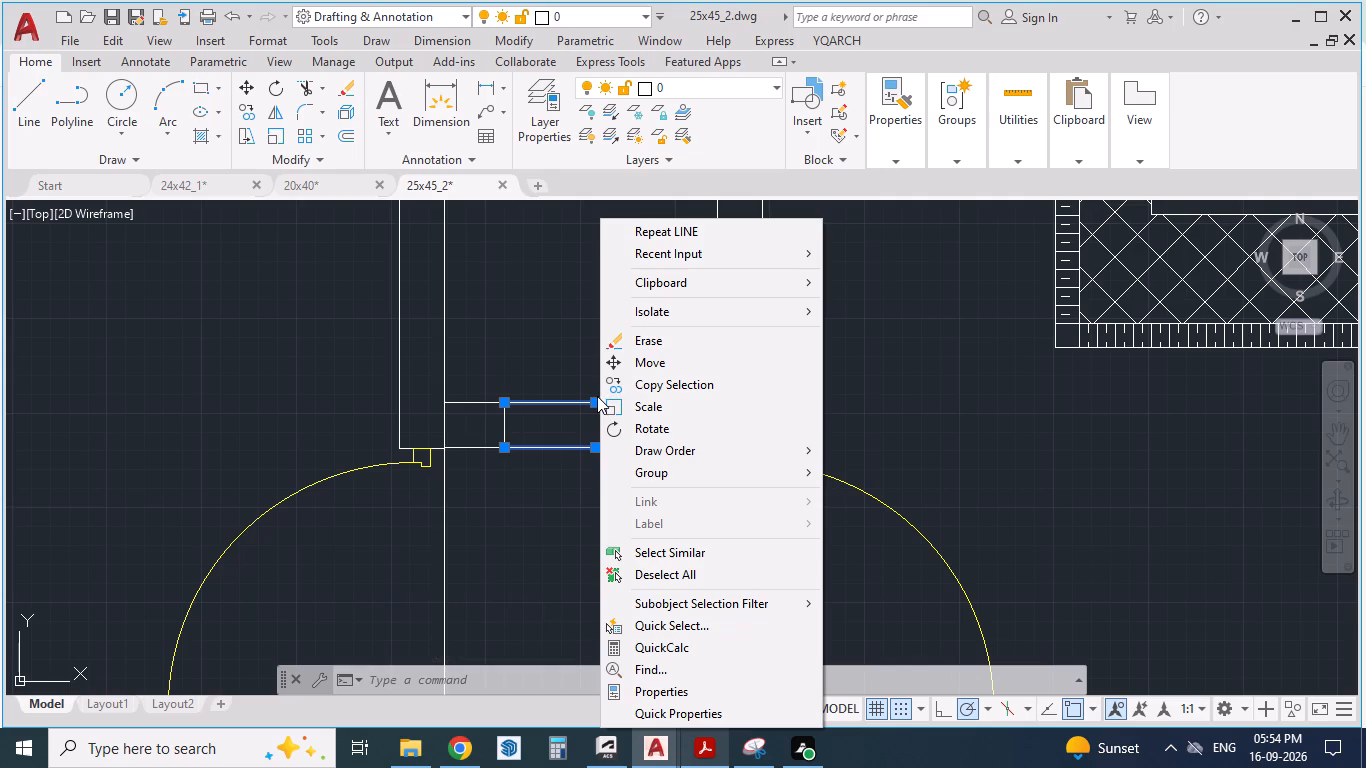
{"action": "left_click", "coordinate": [660, 689]}
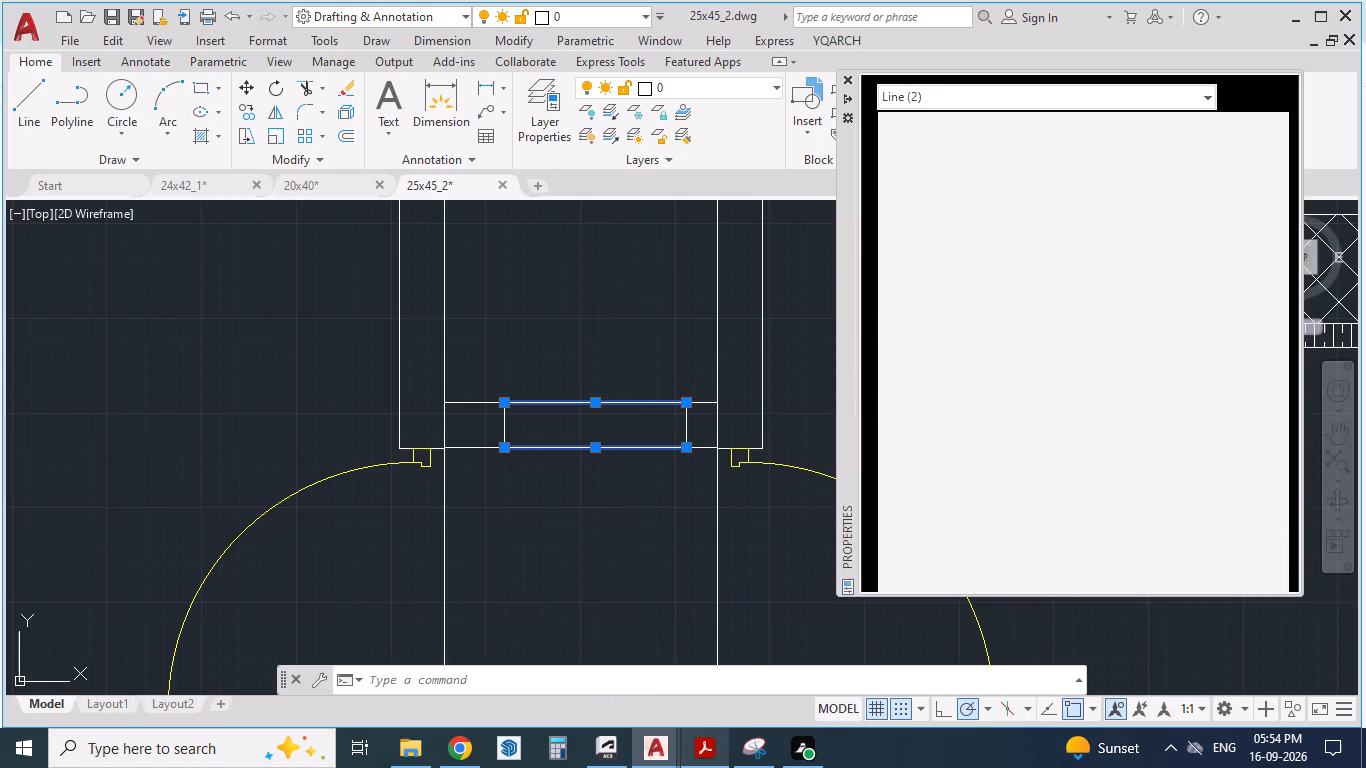
{"action": "left_click", "coordinate": [1092, 140]}
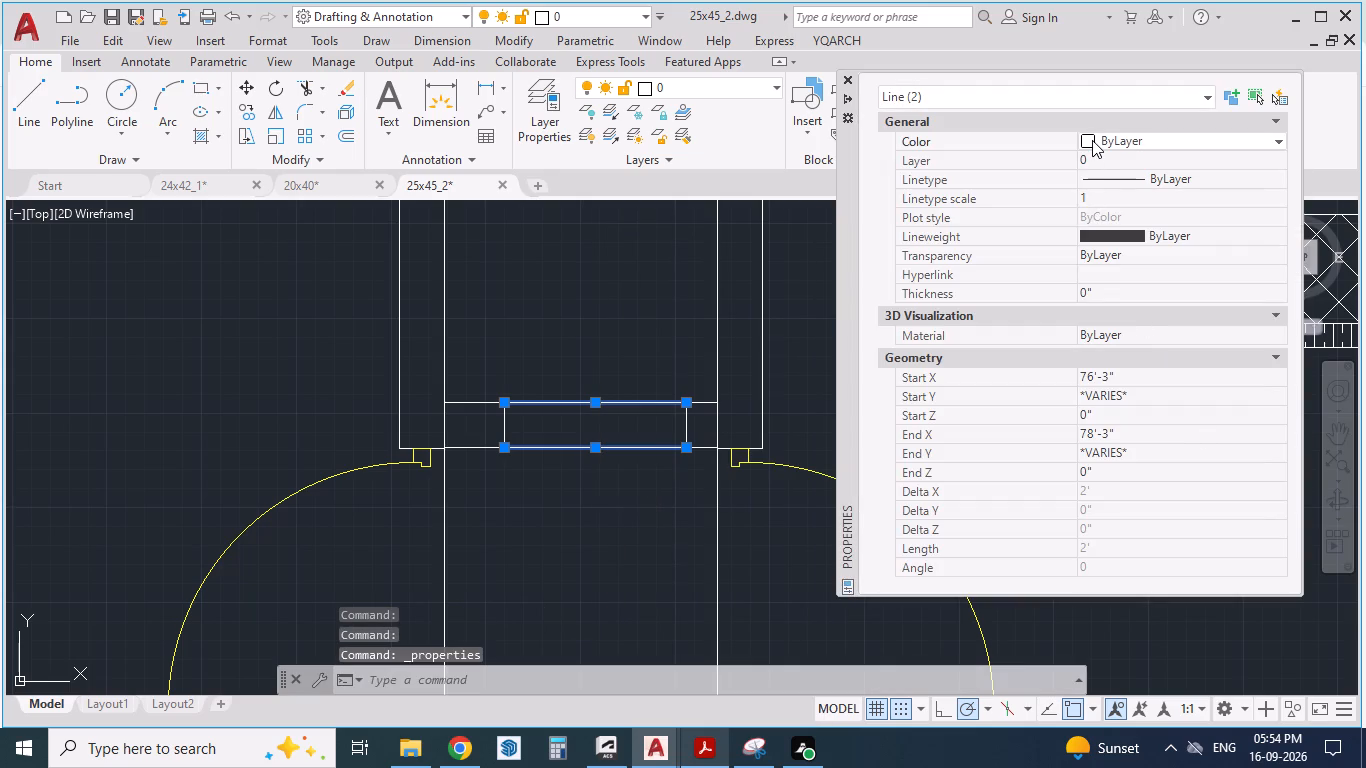
{"action": "left_click", "coordinate": [1092, 140]}
{"action": "left_click", "coordinate": [1092, 192]}
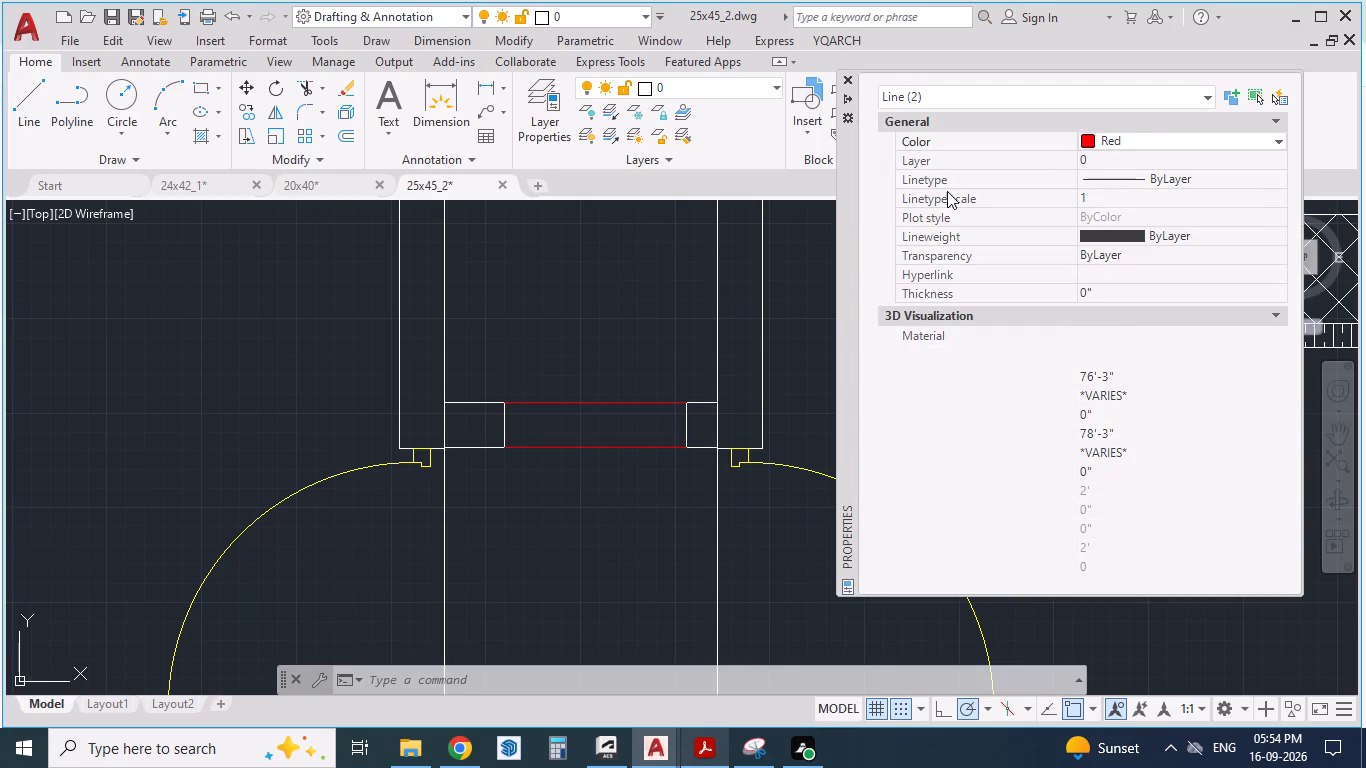
{"action": "left_click", "coordinate": [852, 83]}
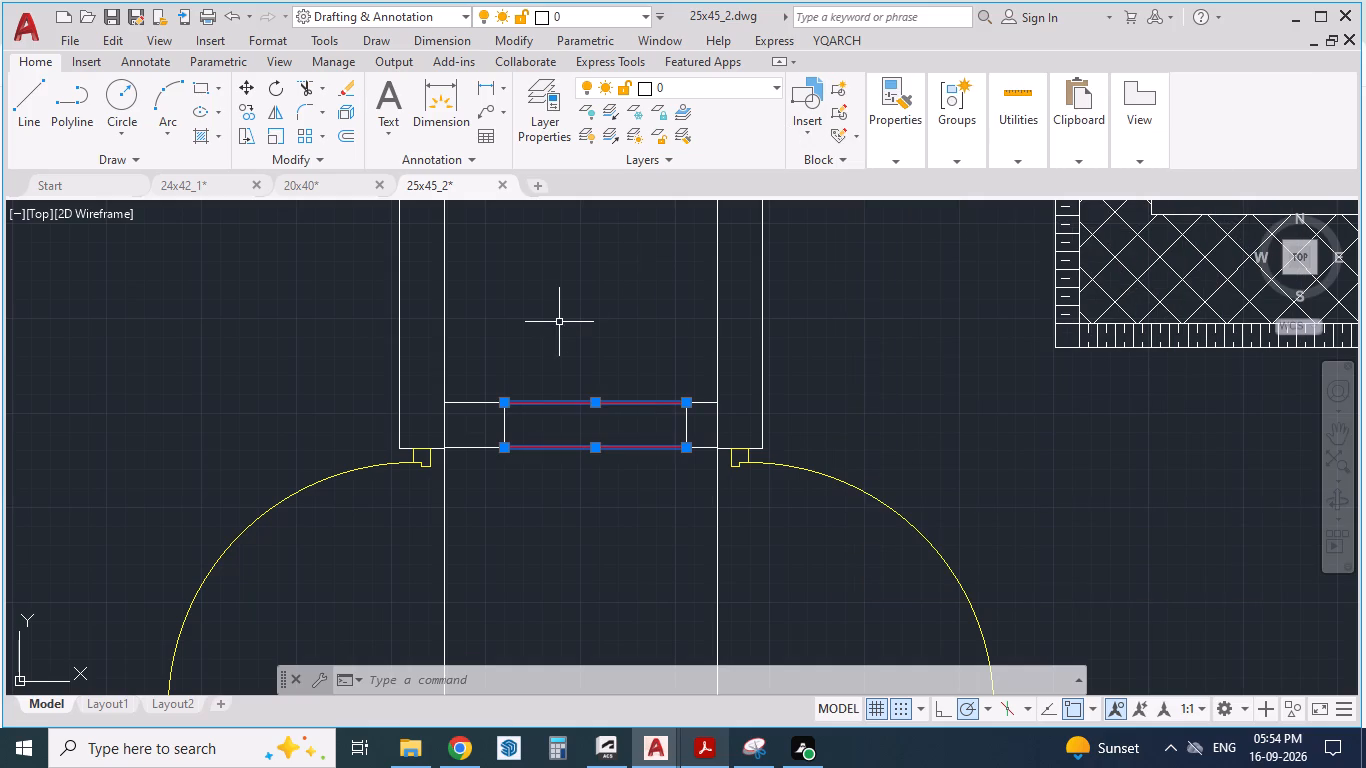
{"action": "key", "text": "Escape"}
Check the shaft beside the common toilet in the reference PDF and set its two diagonal cross lines to Red.
{"action": "scroll", "coordinate": [694, 319], "scroll_direction": "down", "scroll_amount": 3}
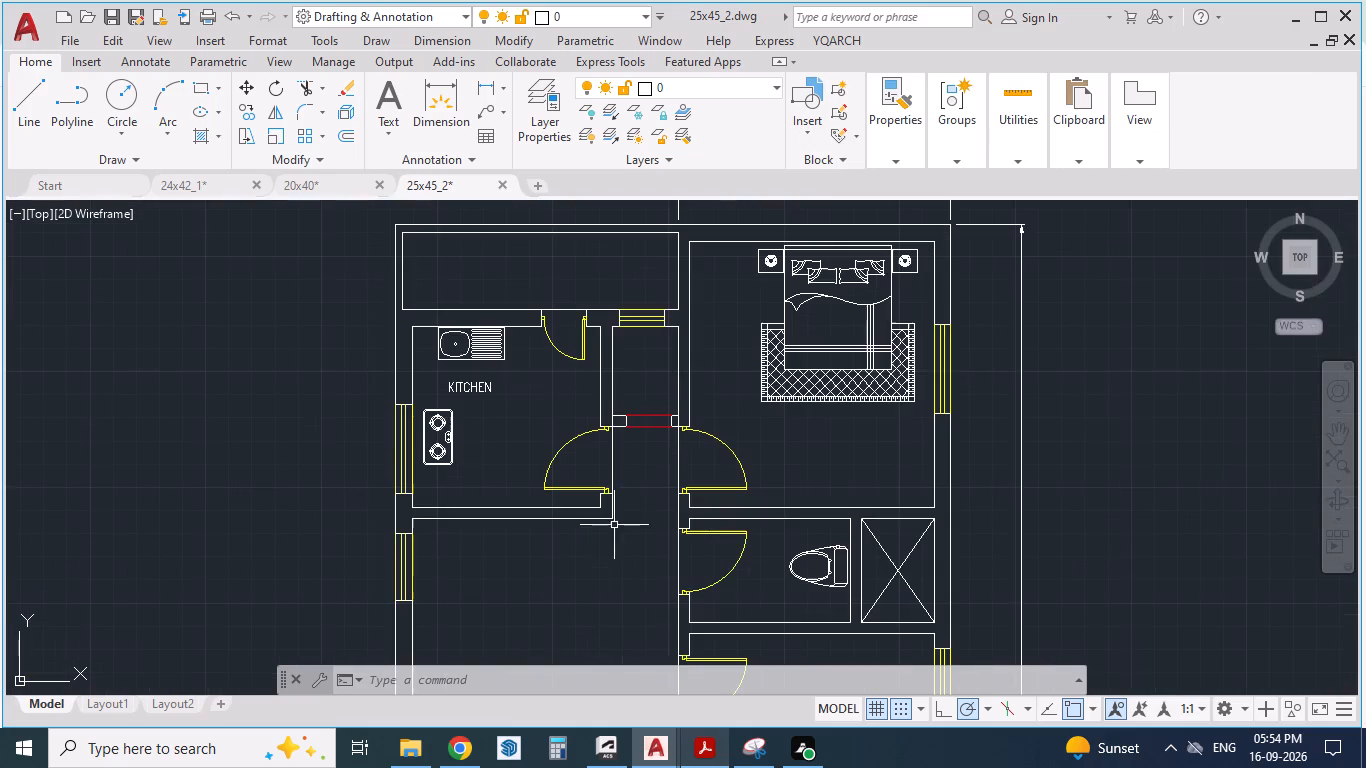
{"action": "left_click", "coordinate": [716, 743]}
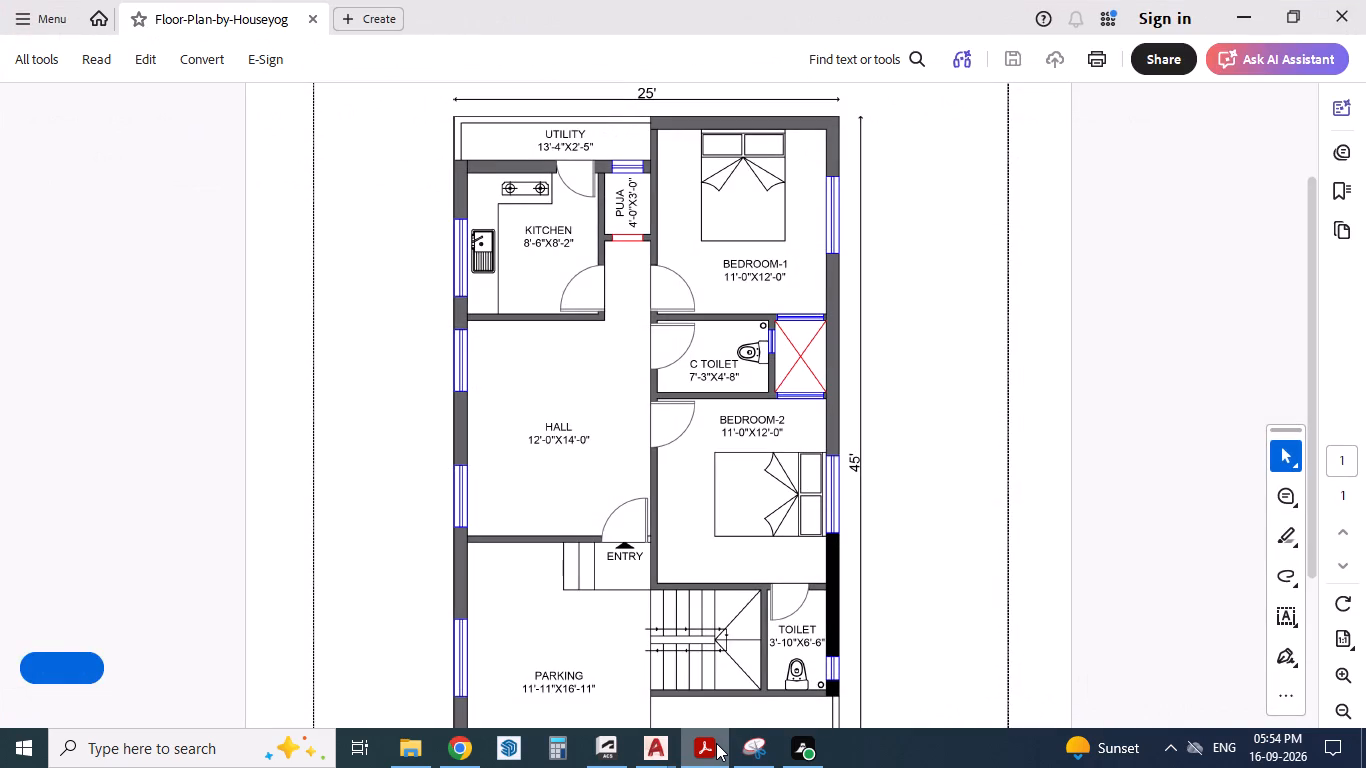
{"action": "left_click", "coordinate": [716, 743]}
{"action": "scroll", "coordinate": [806, 417], "scroll_direction": "down", "scroll_amount": 1}
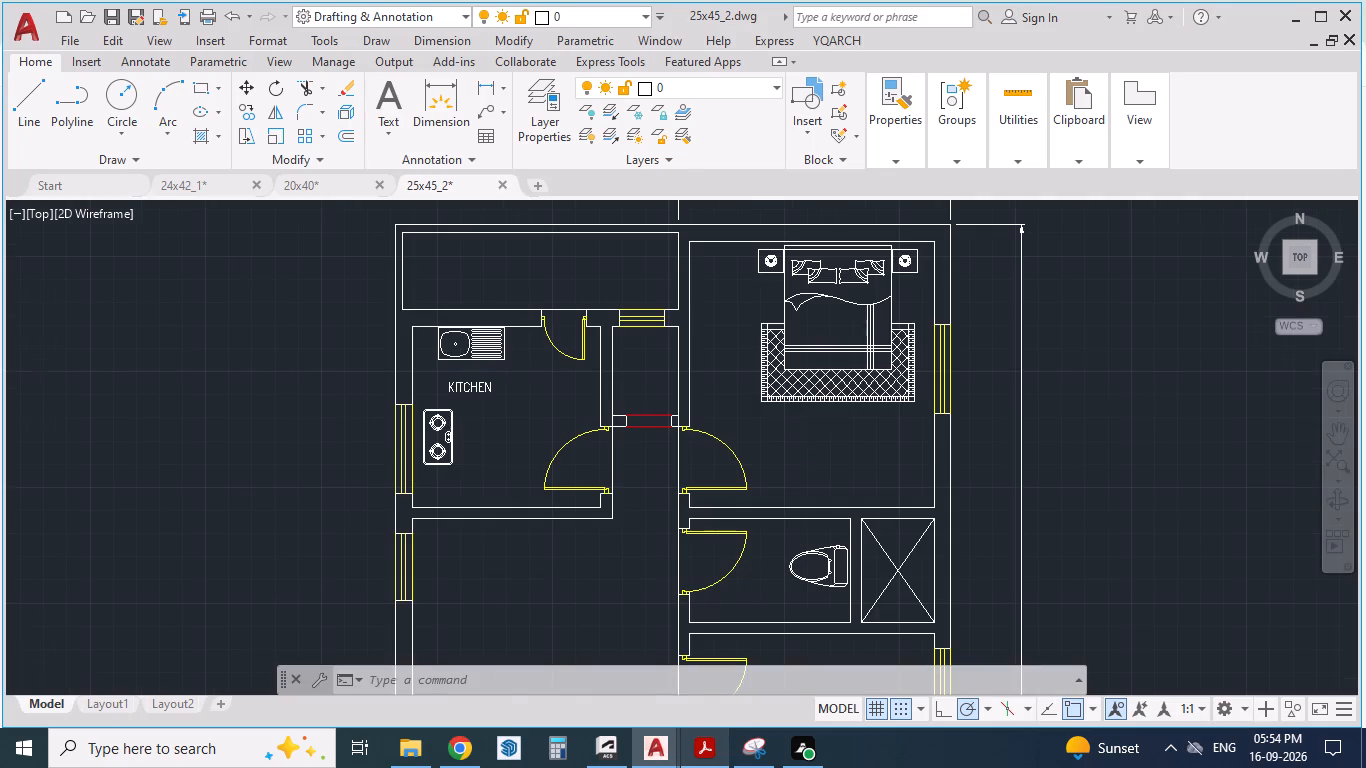
{"action": "scroll", "coordinate": [921, 535], "scroll_direction": "up", "scroll_amount": 2}
{"action": "scroll", "coordinate": [788, 485], "scroll_direction": "up", "scroll_amount": 1}
{"action": "left_click", "coordinate": [788, 485]}
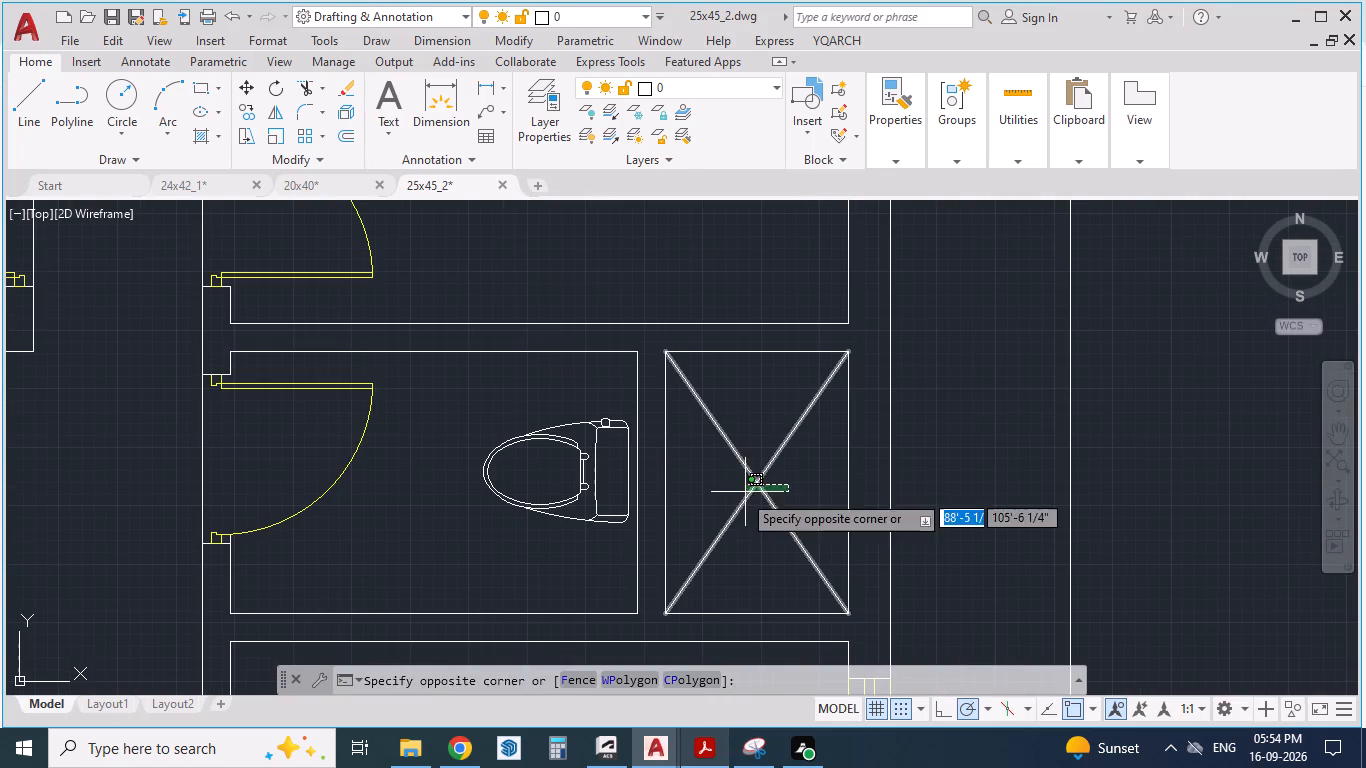
{"action": "left_click", "coordinate": [726, 497]}
{"action": "right_click", "coordinate": [742, 491]}
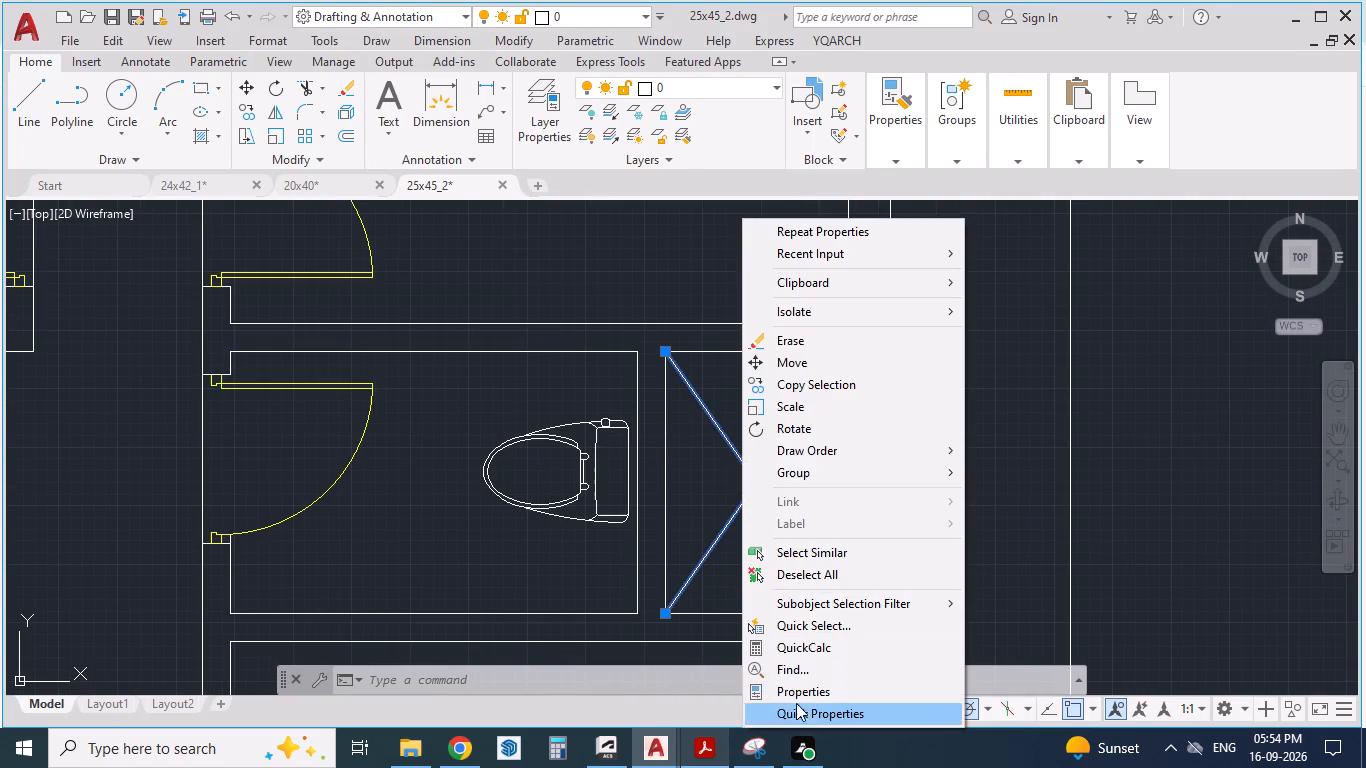
{"action": "left_click", "coordinate": [797, 696]}
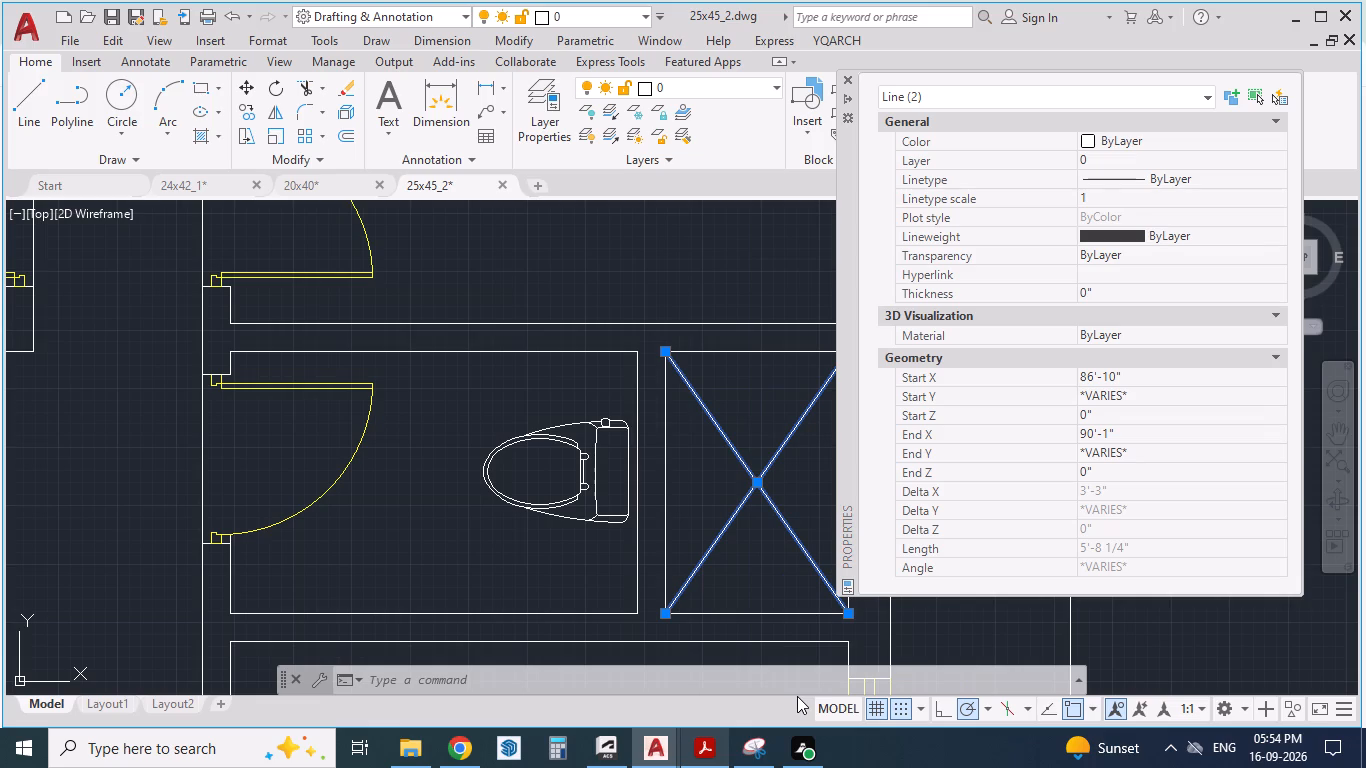
{"action": "left_click", "coordinate": [1084, 145]}
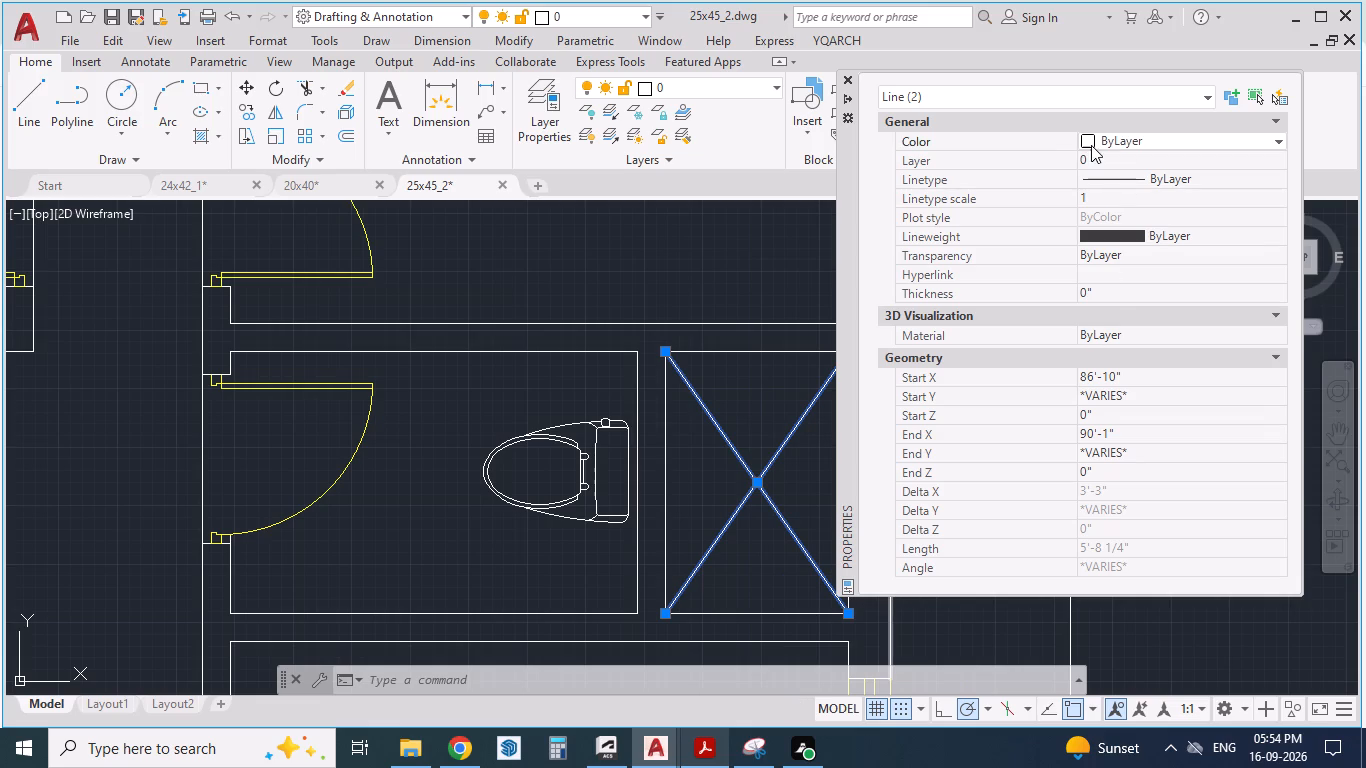
{"action": "left_click", "coordinate": [1091, 144]}
{"action": "left_click", "coordinate": [1099, 193]}
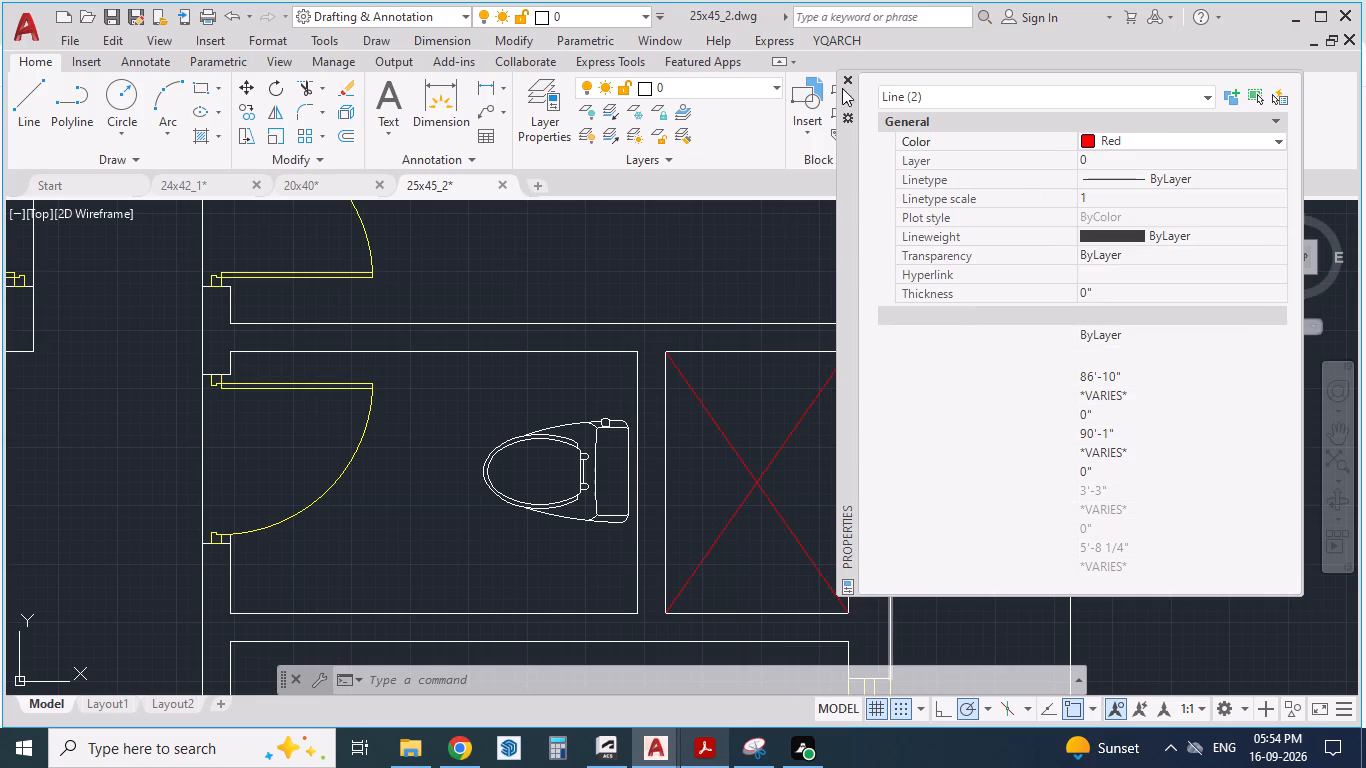
{"action": "left_click", "coordinate": [850, 82]}
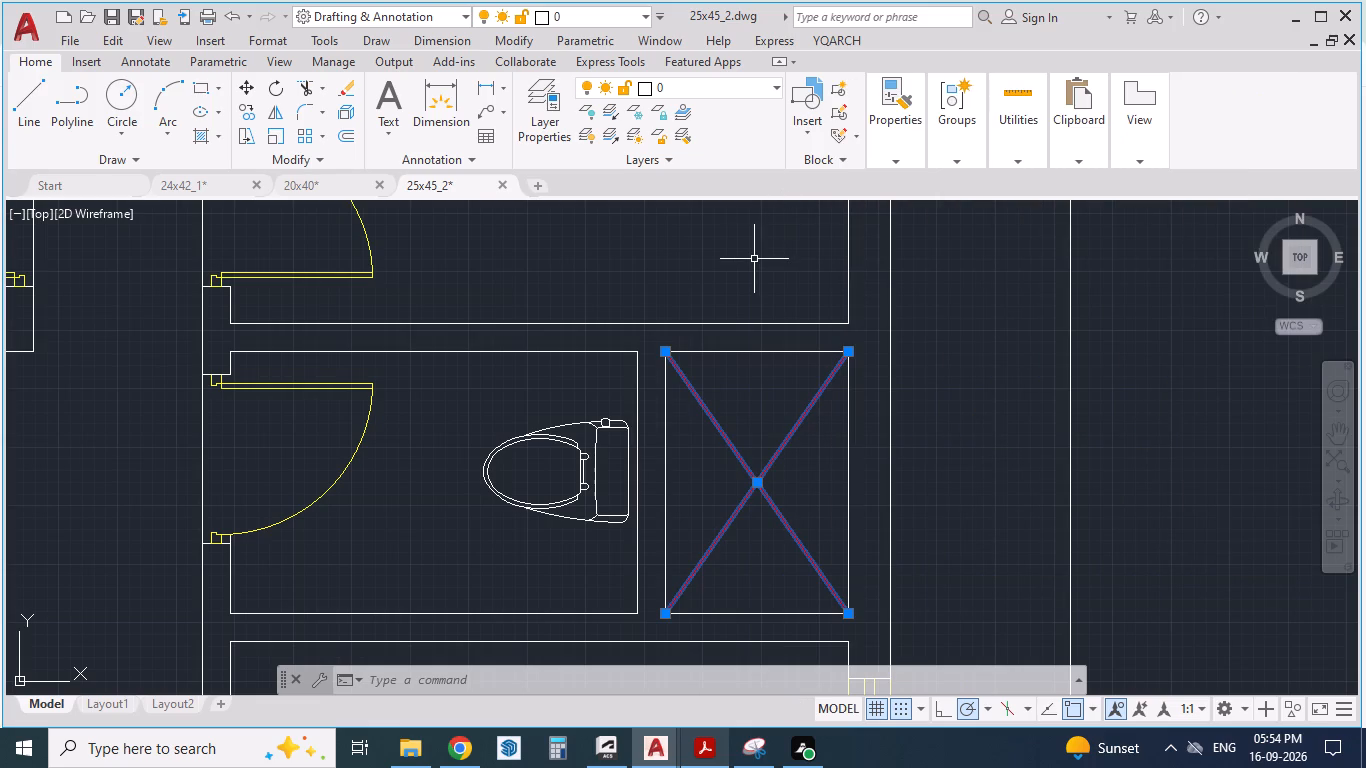
{"action": "key", "text": "Escape"}
Check the Bedroom-2 bed in the reference PDF, copy the Bedroom-1 bed set, and paste it below the staircase and toilet.
{"action": "scroll", "coordinate": [758, 283], "scroll_direction": "down", "scroll_amount": 2}
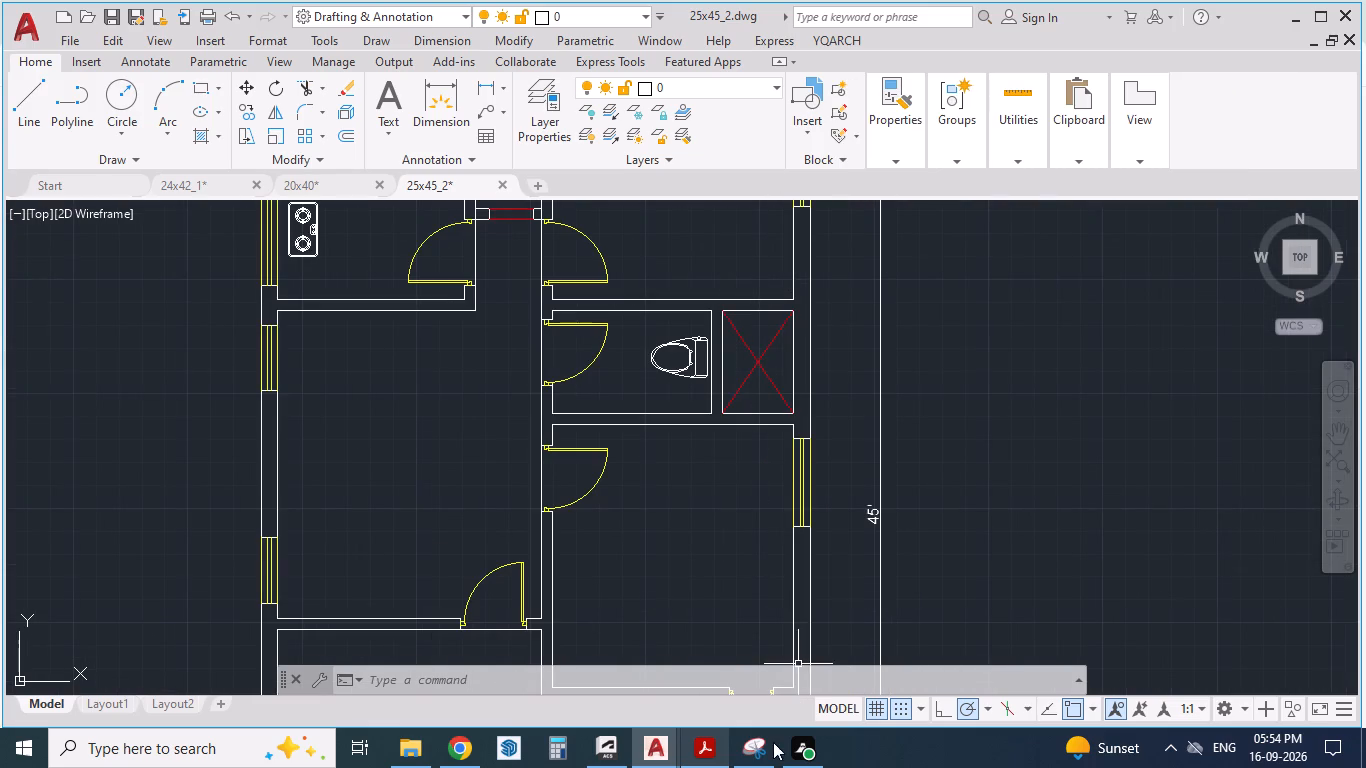
{"action": "left_click", "coordinate": [704, 748]}
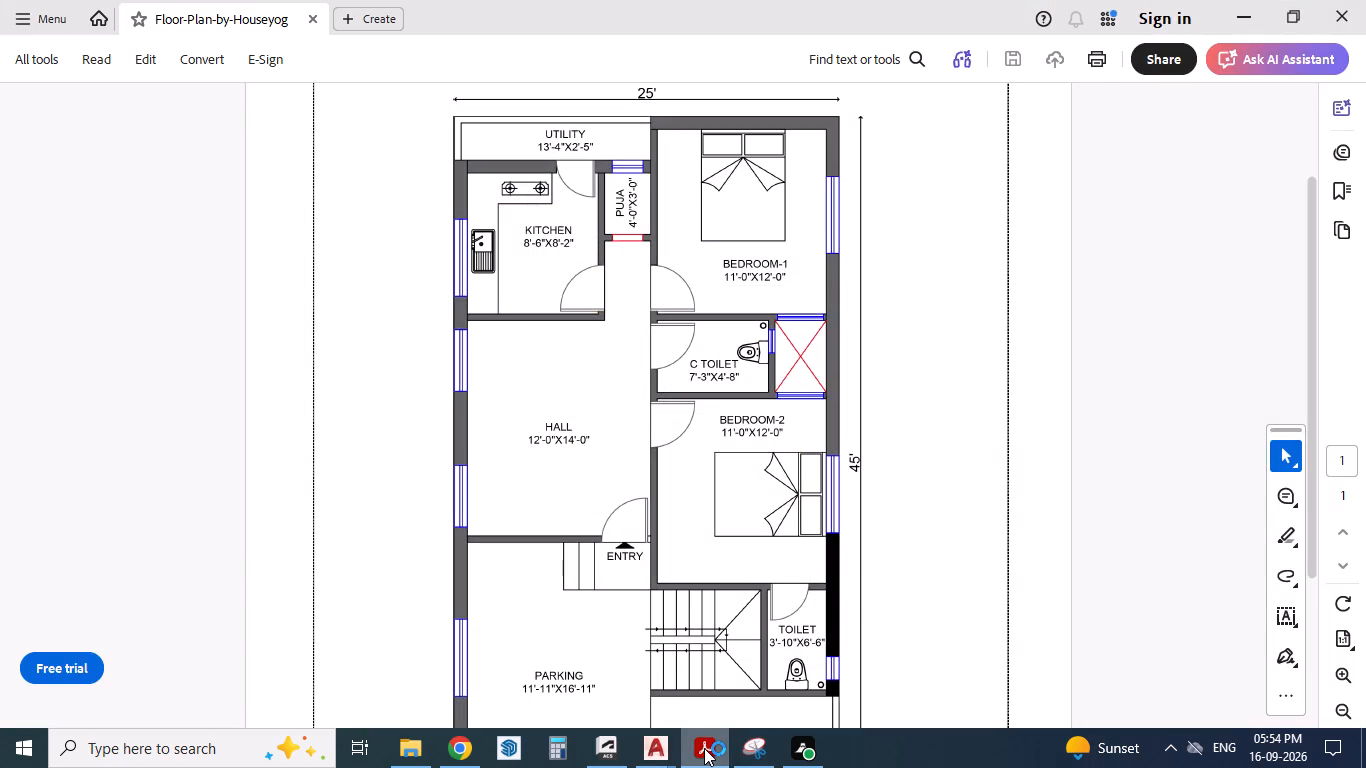
{"action": "left_click", "coordinate": [704, 748]}
{"action": "scroll", "coordinate": [641, 376], "scroll_direction": "down", "scroll_amount": 2}
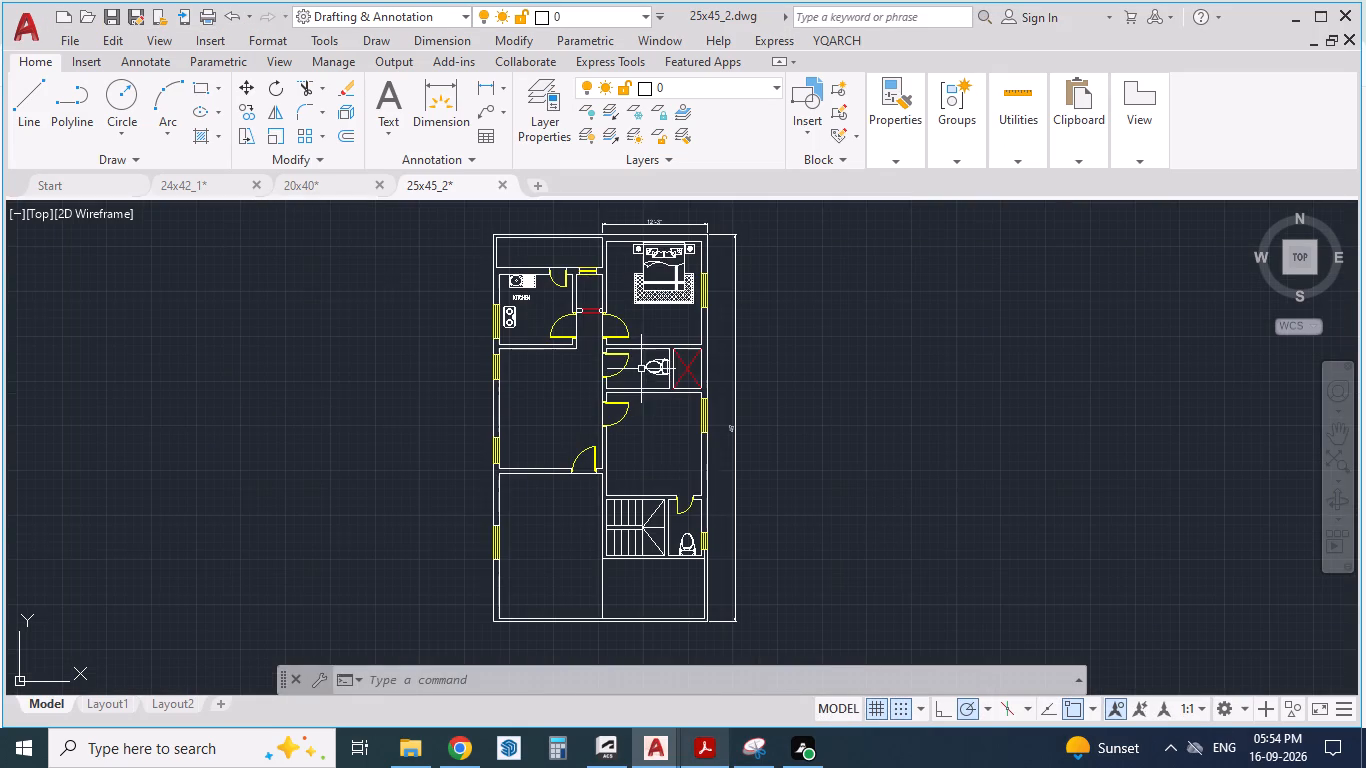
{"action": "left_click", "coordinate": [654, 279]}
{"action": "left_click", "coordinate": [654, 279]}
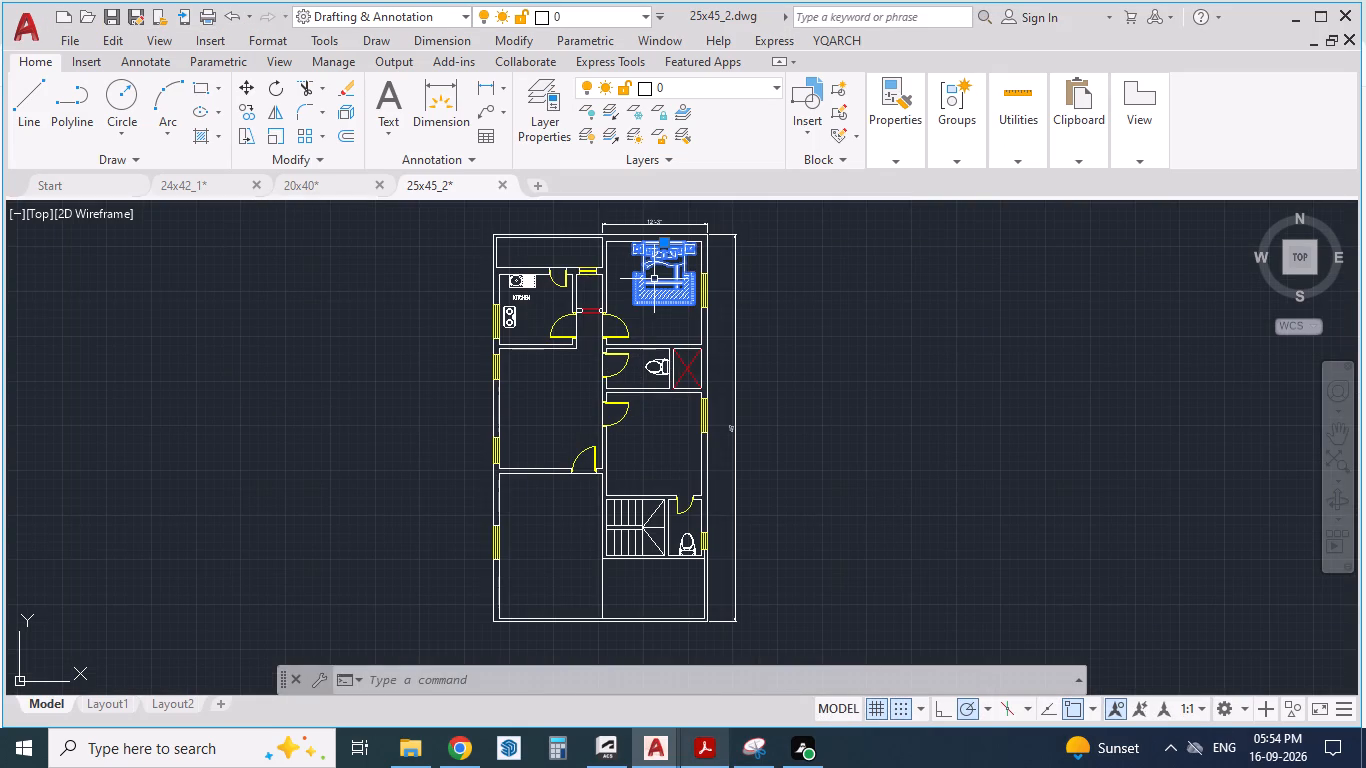
{"action": "key", "text": "ctrl+c"}
{"action": "left_click", "coordinate": [654, 279], "text": "ctrl"}
{"action": "key", "text": "ctrl+v"}
{"action": "left_click_drag", "start_coordinate": [644, 645], "coordinate": [640, 572]}
{"action": "scroll", "coordinate": [631, 486], "scroll_direction": "up", "scroll_amount": 2}
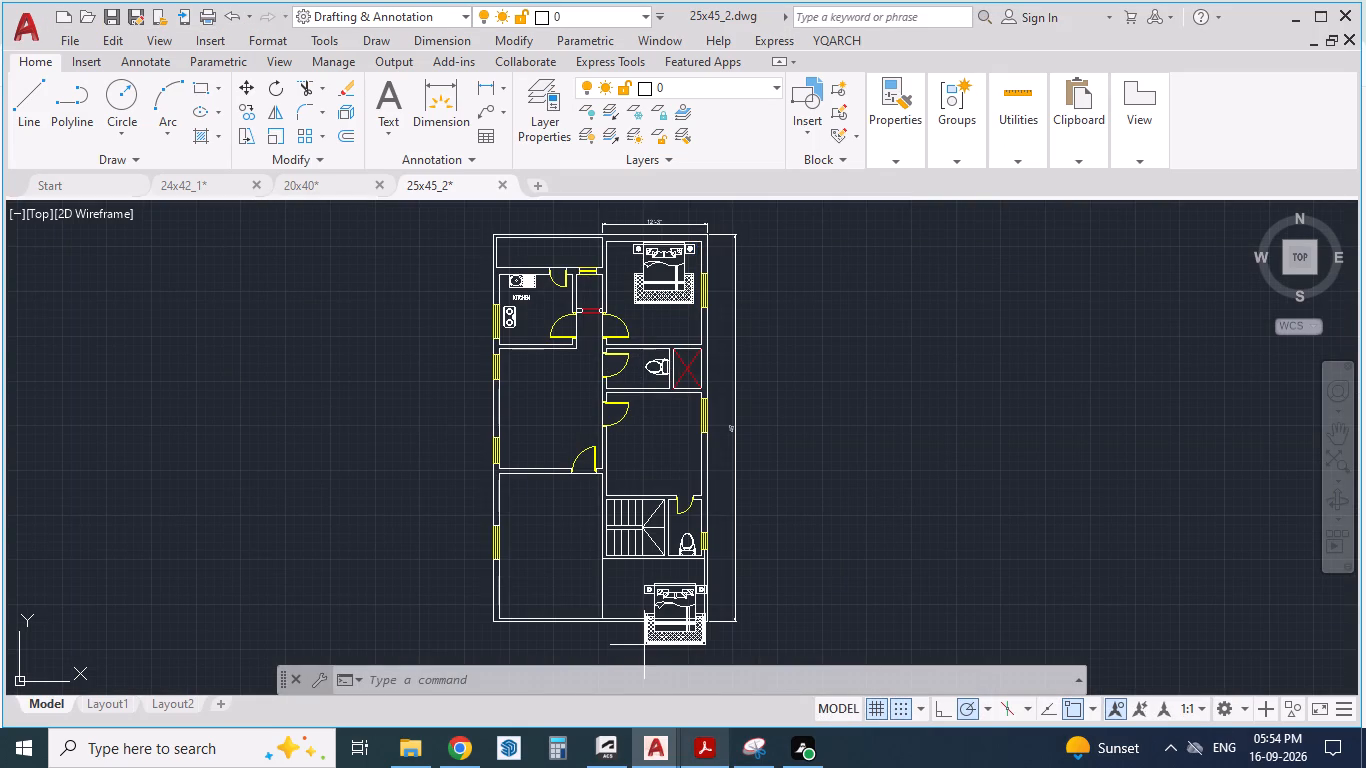
{"action": "scroll", "coordinate": [645, 358], "scroll_direction": "up", "scroll_amount": 1}
{"action": "scroll", "coordinate": [681, 394], "scroll_direction": "down", "scroll_amount": 2}
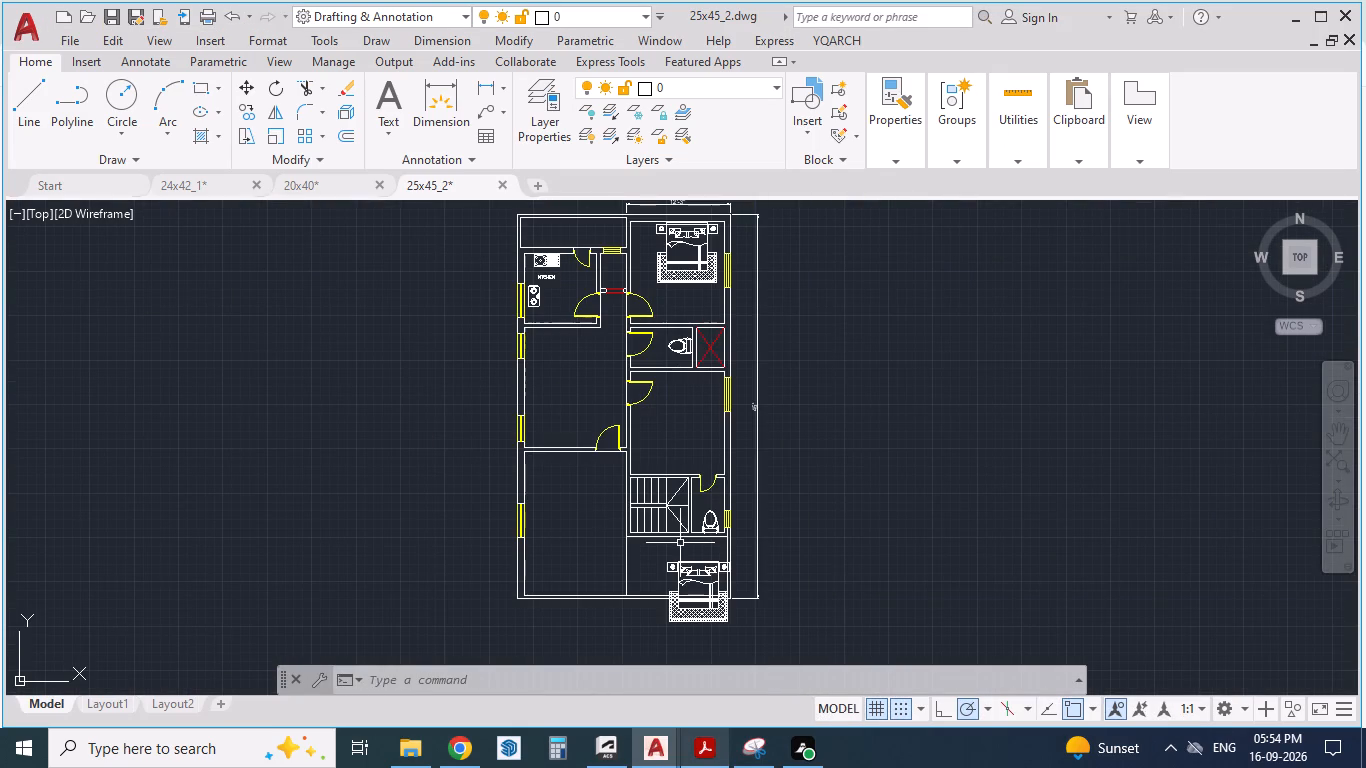
Cut the pasted bed set from below the staircase and paste it inside Bedroom-2.
{"action": "left_click", "coordinate": [684, 568]}
{"action": "key", "text": "ctrl+x"}
{"action": "scroll", "coordinate": [675, 430], "scroll_direction": "up", "scroll_amount": 2}
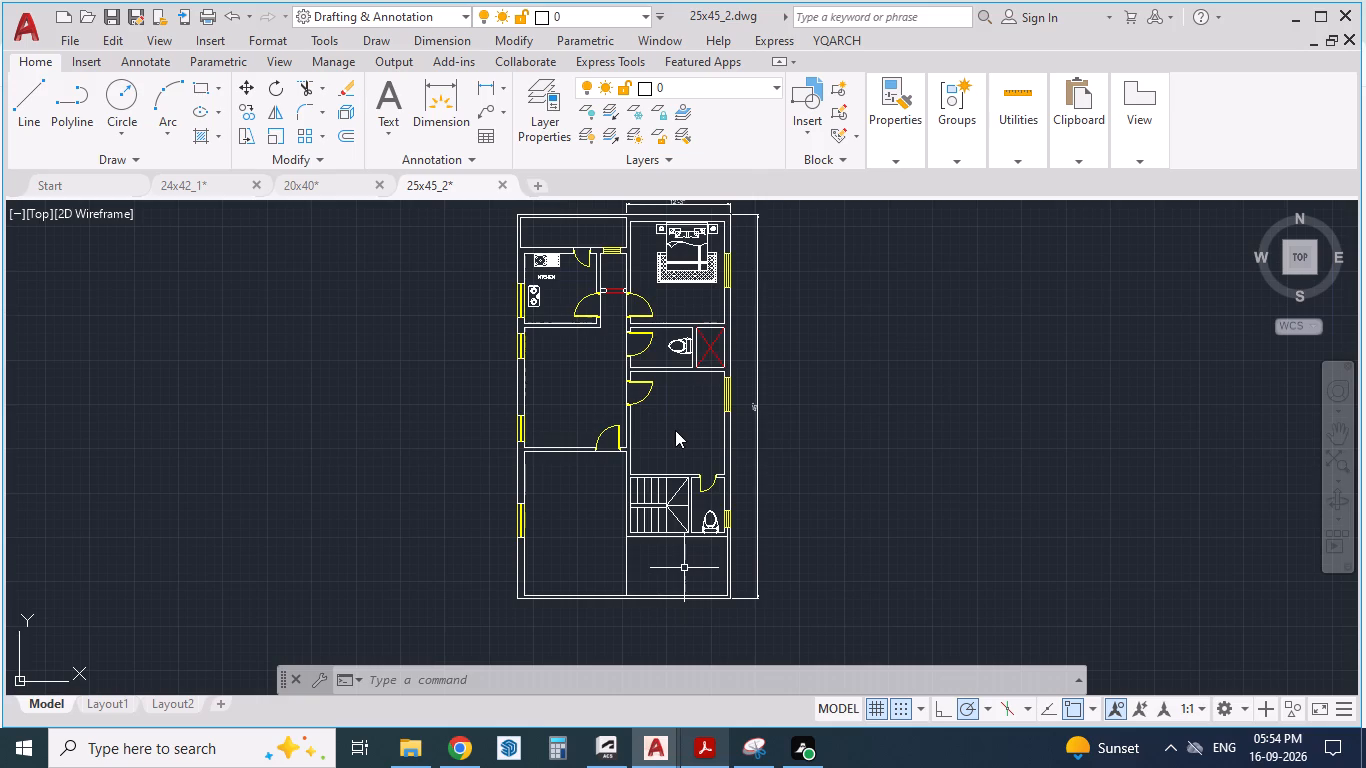
{"action": "scroll", "coordinate": [675, 430], "scroll_direction": "up", "scroll_amount": 1}
{"action": "key", "text": "ctrl+v"}
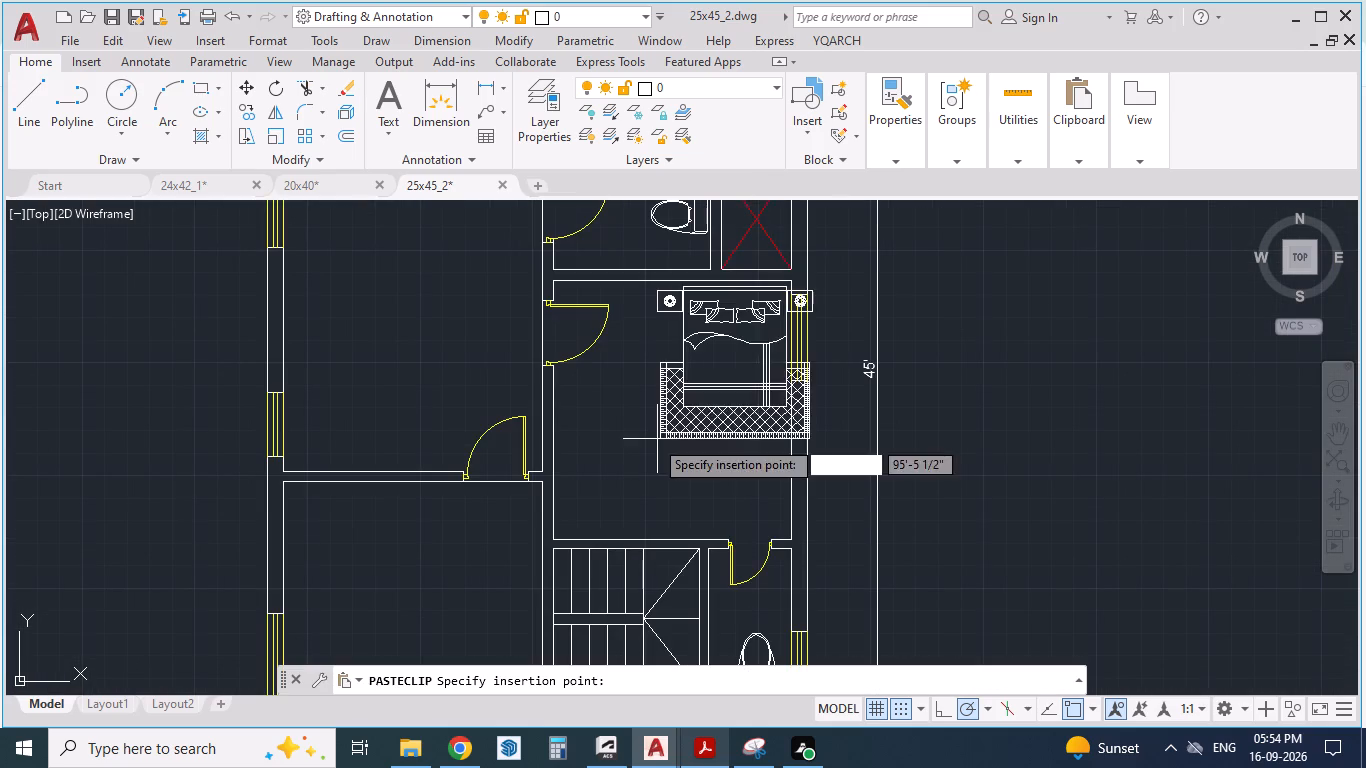
{"action": "left_click", "coordinate": [621, 487]}
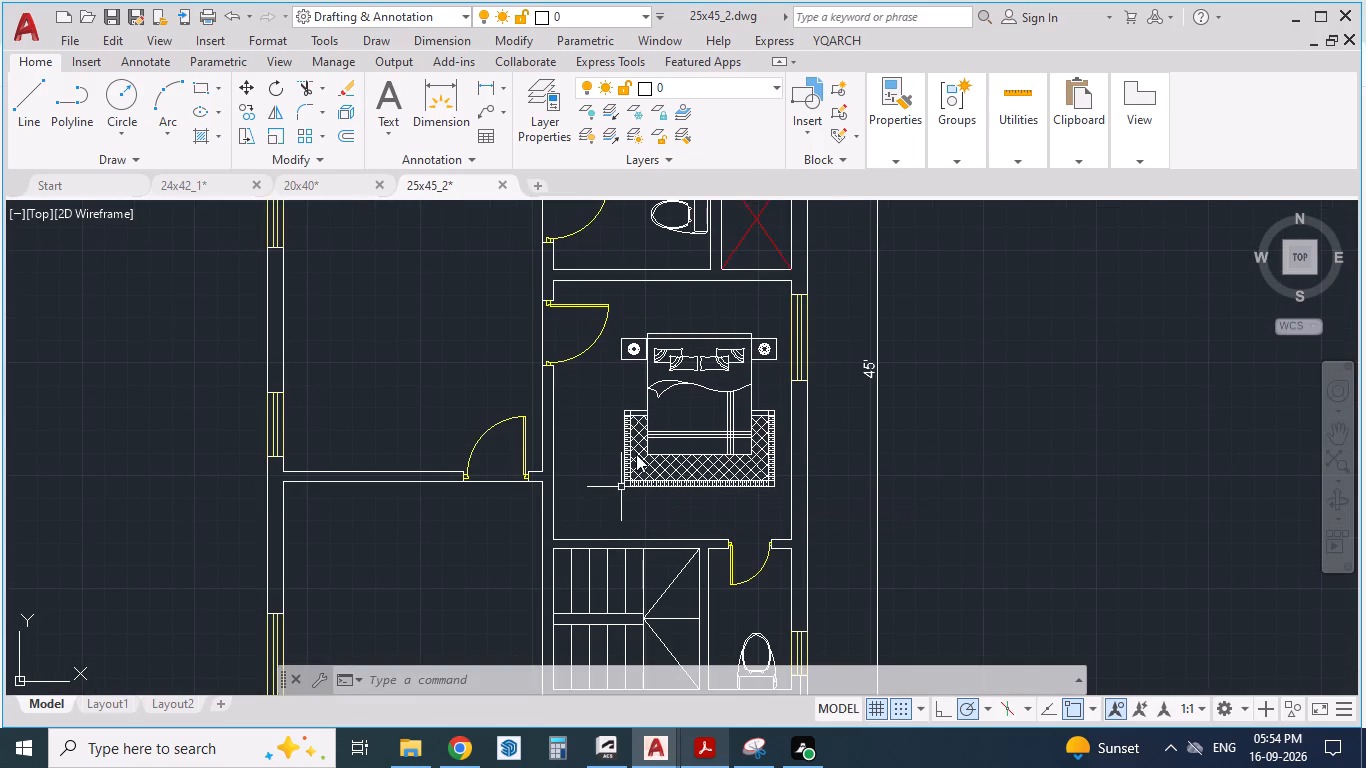
Rotate the Bedroom-2 bed set a quarter turn so that its headboard faces the outer window wall.
{"action": "left_click", "coordinate": [637, 453]}
{"action": "type", "text": "RO"}
{"action": "key", "text": "Return"}
{"action": "left_click", "coordinate": [637, 453]}
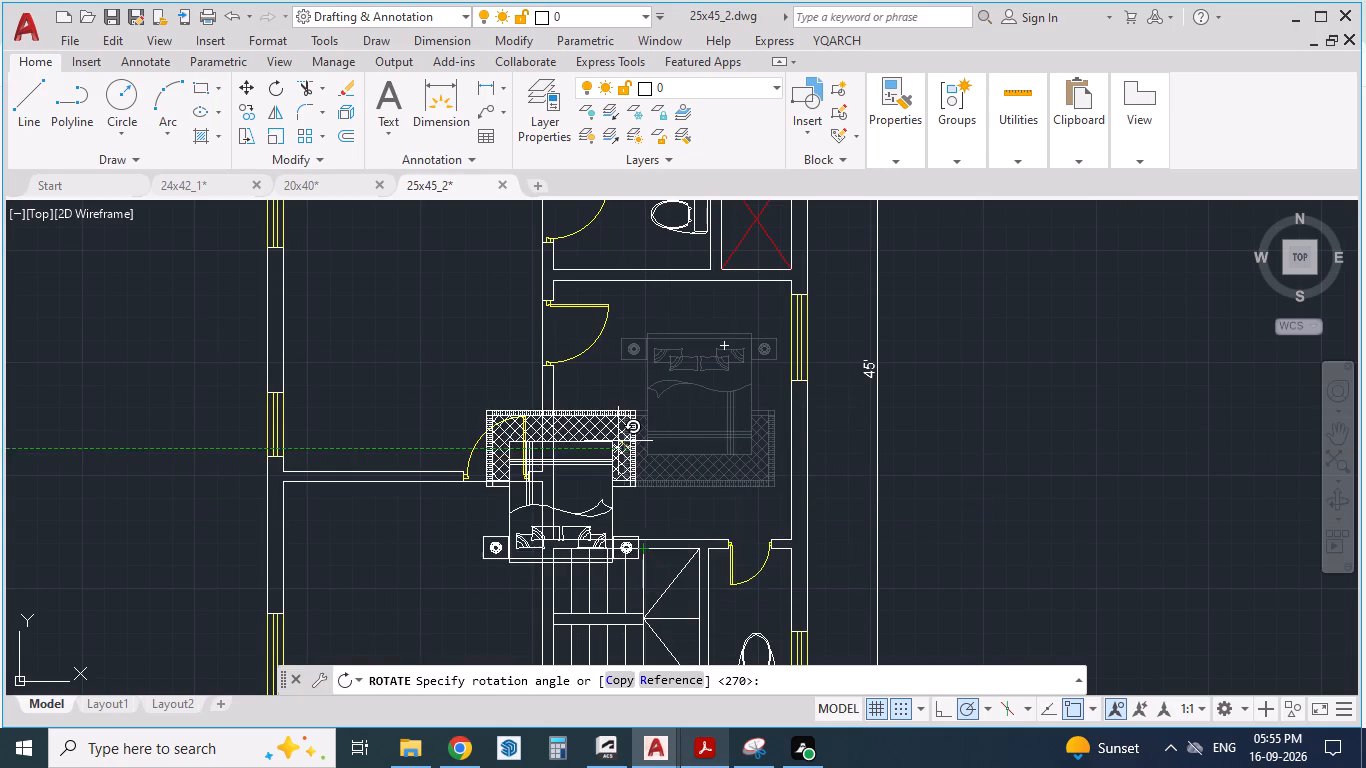
{"action": "scroll", "coordinate": [623, 425], "scroll_direction": "down", "scroll_amount": 1}
{"action": "left_click", "coordinate": [635, 654]}
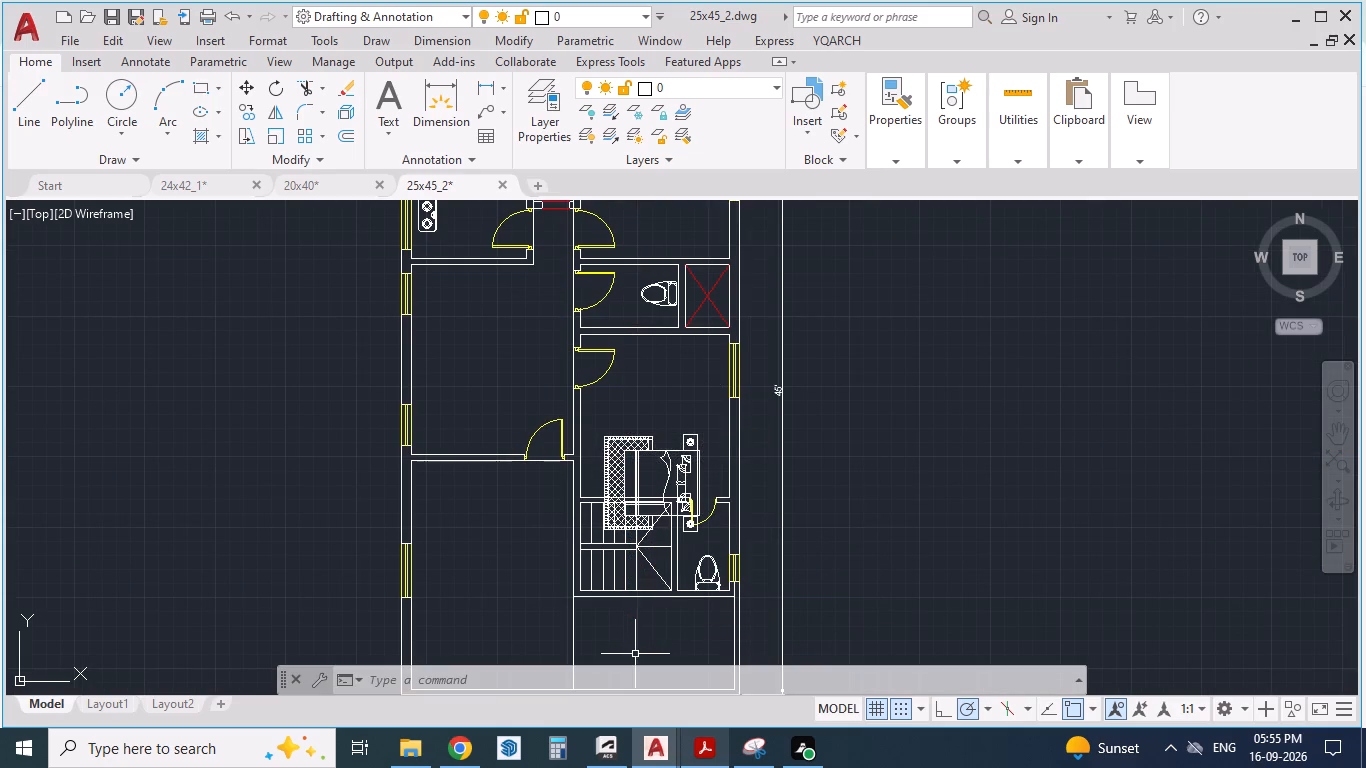
Cut the rotated bed set and paste it inside Bedroom-2 with its headboard near the window wall.
{"action": "left_click", "coordinate": [652, 445]}
{"action": "key", "text": "ctrl+x"}
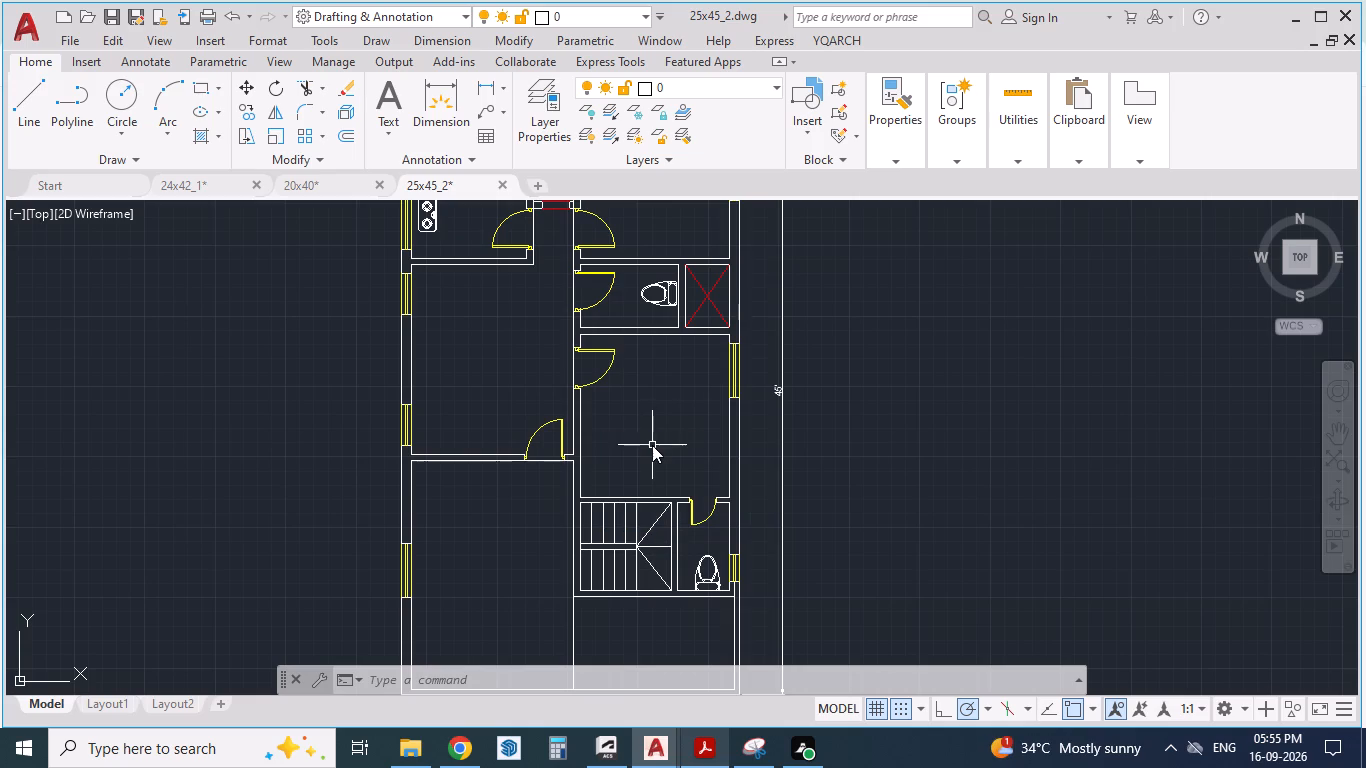
{"action": "left_click", "coordinate": [652, 445], "text": "ctrl"}
{"action": "key", "text": "ctrl+v"}
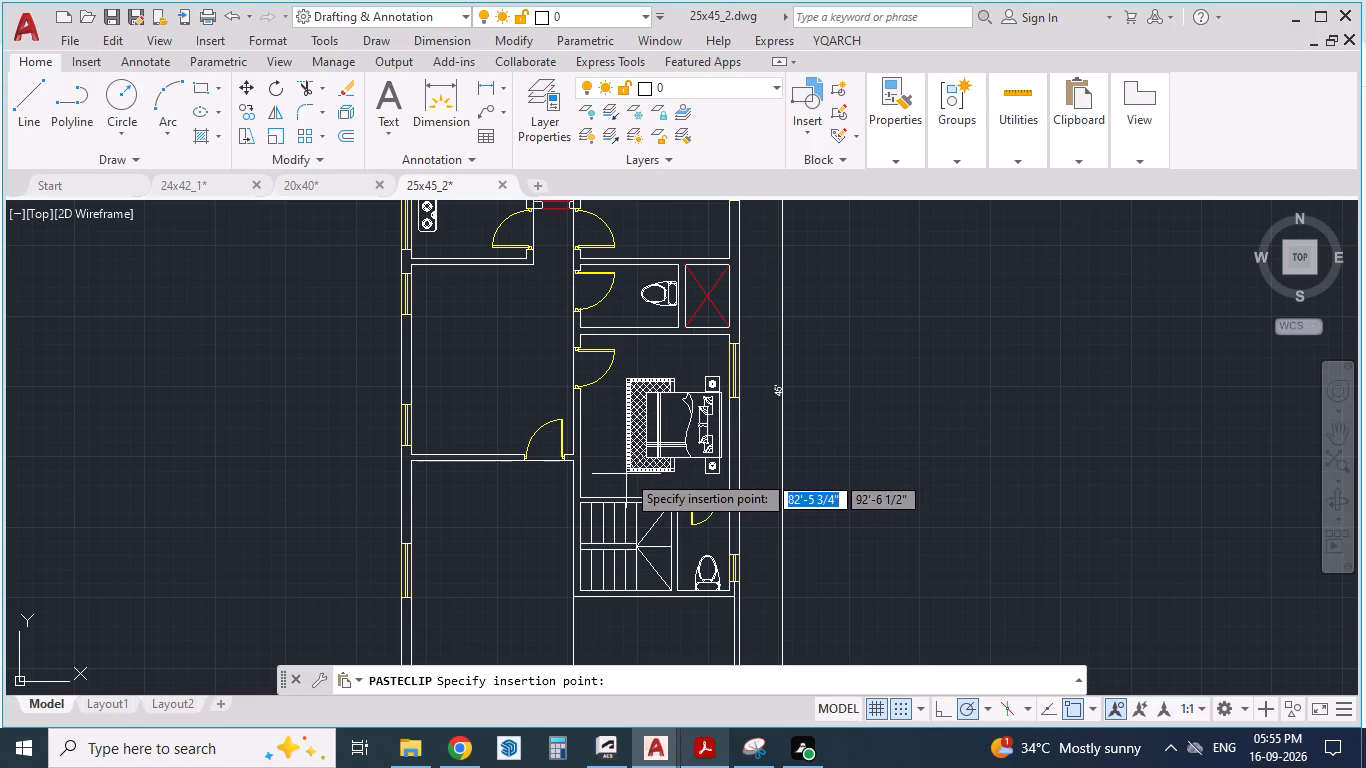
{"action": "left_click", "coordinate": [626, 471]}
Compare the Bedroom-2 bed placement and the Hall layout in the drawing with the reference PDF.
{"action": "left_click", "coordinate": [705, 754]}
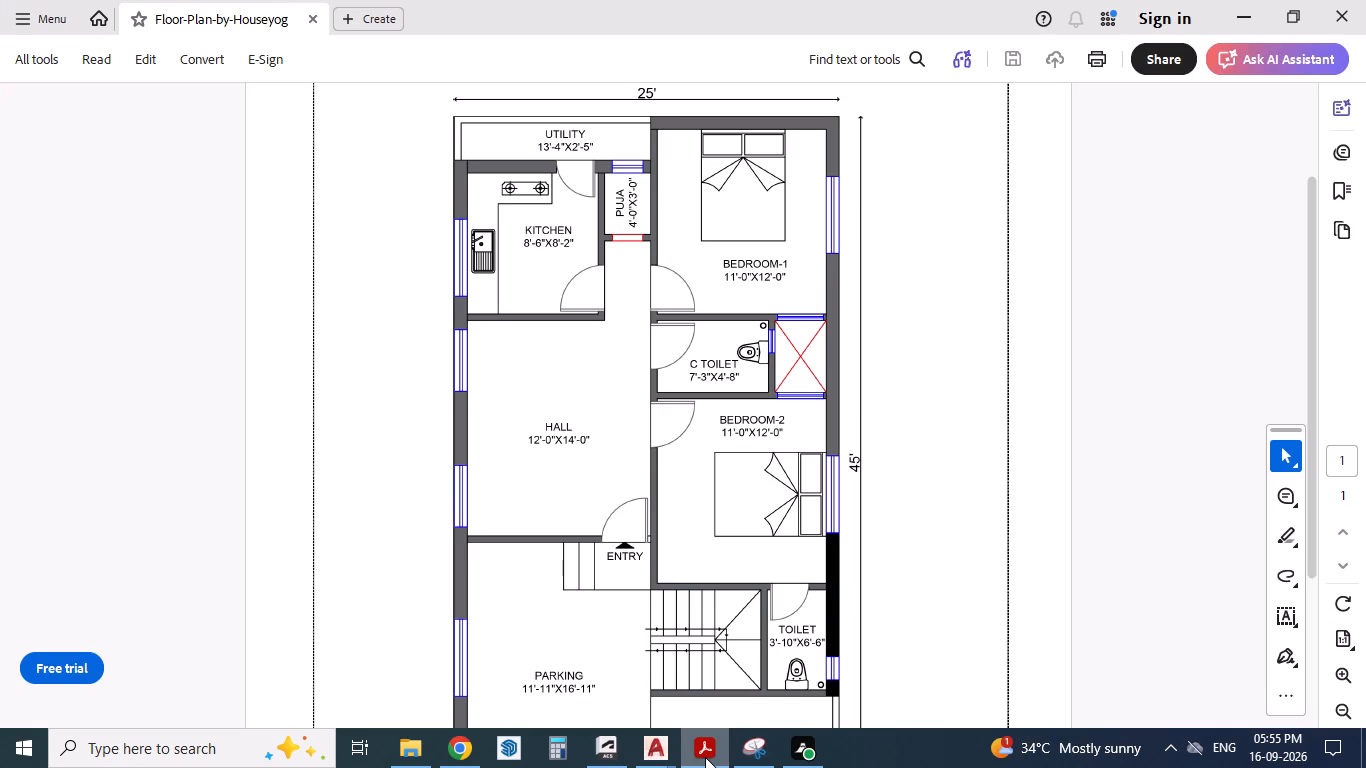
{"action": "left_click", "coordinate": [705, 757]}
{"action": "scroll", "coordinate": [691, 355], "scroll_direction": "down", "scroll_amount": 1}
{"action": "scroll", "coordinate": [679, 381], "scroll_direction": "up", "scroll_amount": 1}
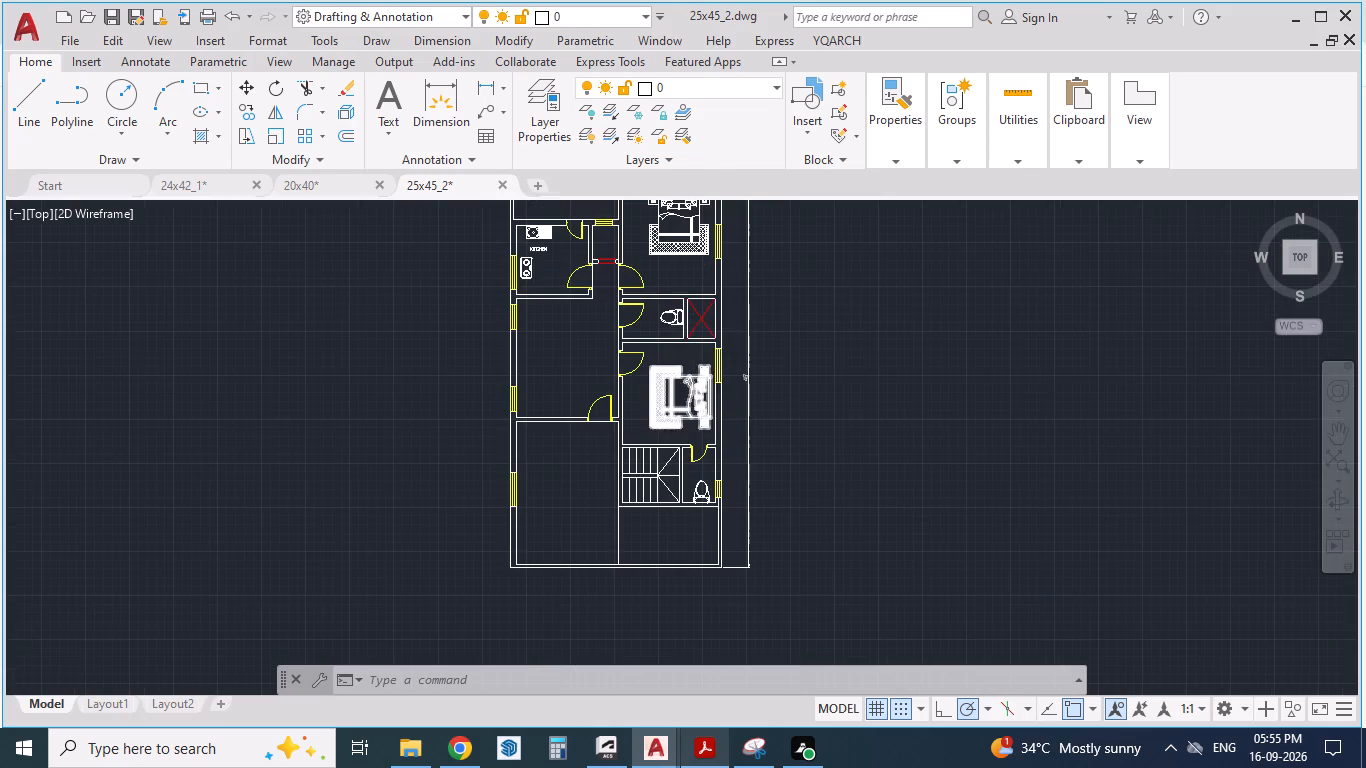
{"action": "left_click", "coordinate": [706, 744]}
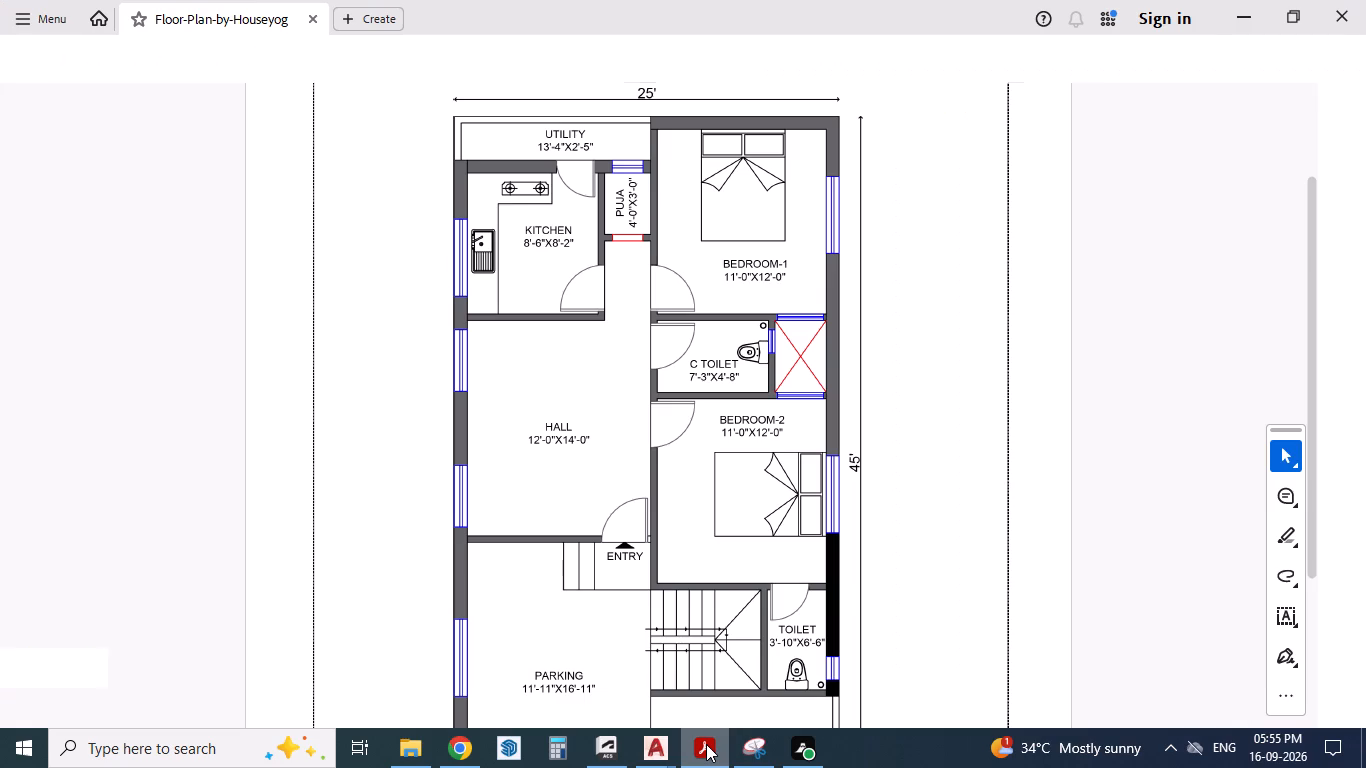
{"action": "left_click", "coordinate": [706, 744]}
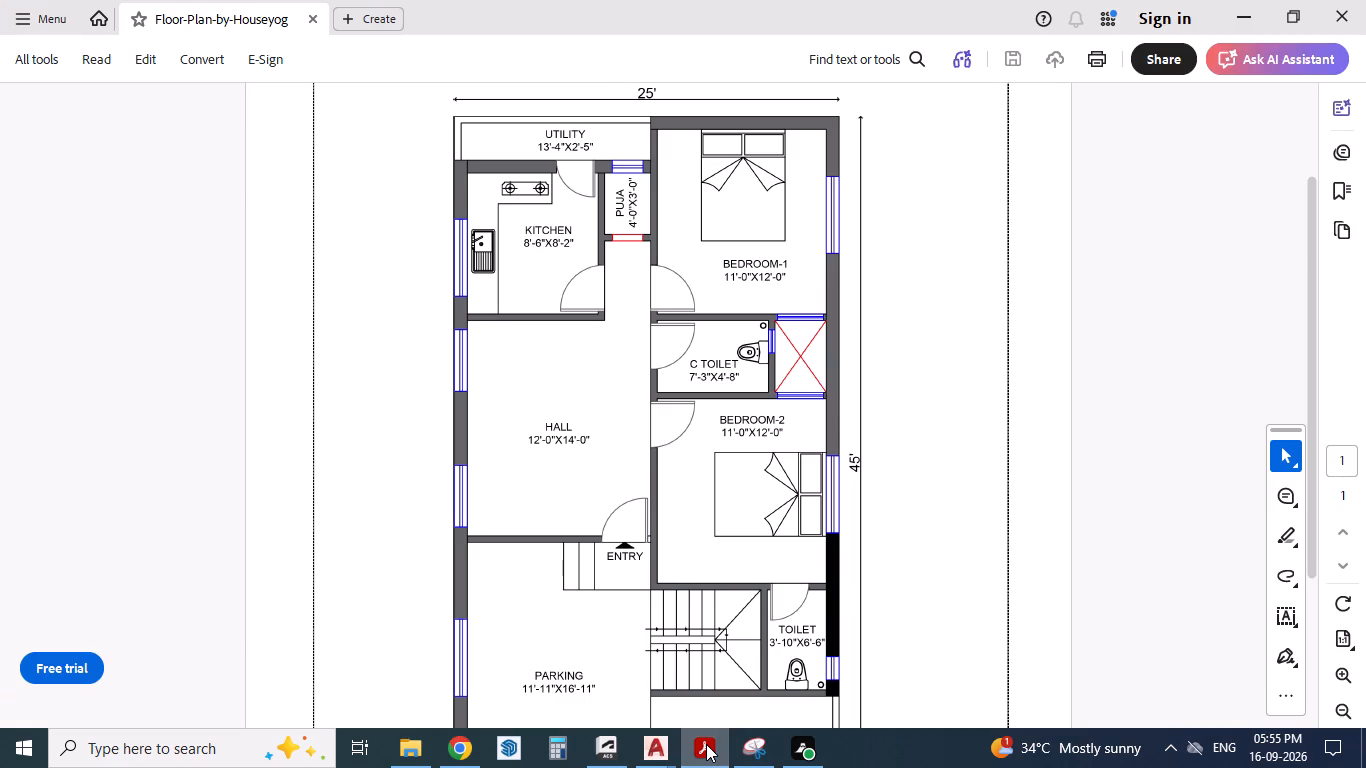
{"action": "scroll", "coordinate": [674, 333], "scroll_direction": "down", "scroll_amount": 1}
{"action": "scroll", "coordinate": [546, 279], "scroll_direction": "up", "scroll_amount": 1}
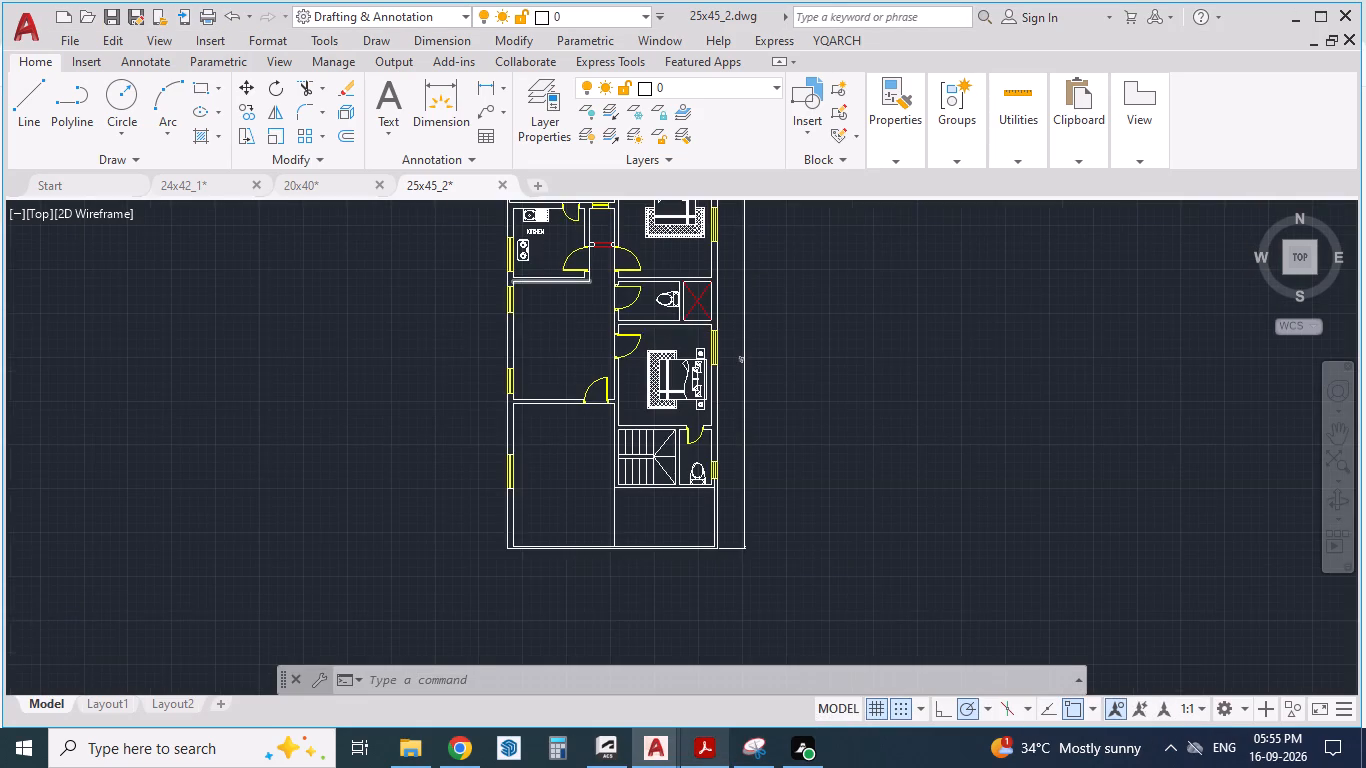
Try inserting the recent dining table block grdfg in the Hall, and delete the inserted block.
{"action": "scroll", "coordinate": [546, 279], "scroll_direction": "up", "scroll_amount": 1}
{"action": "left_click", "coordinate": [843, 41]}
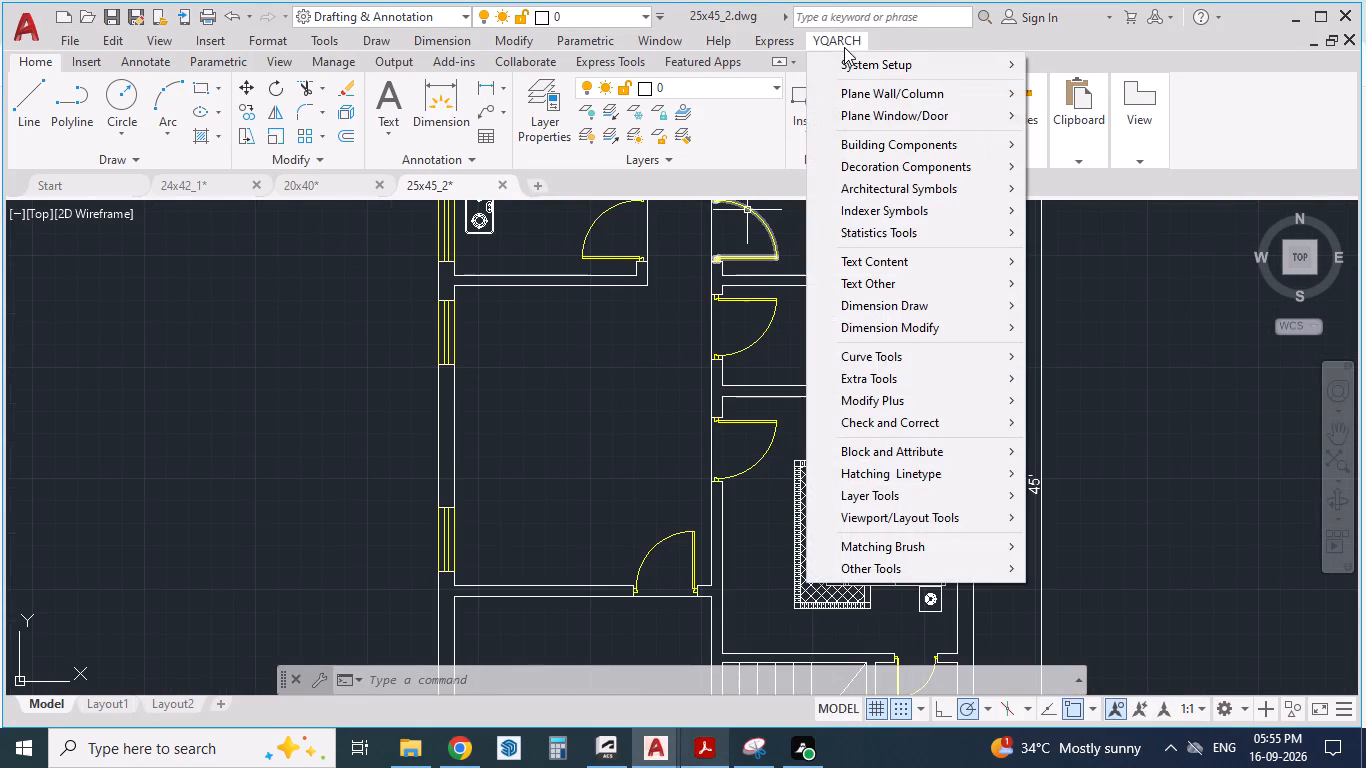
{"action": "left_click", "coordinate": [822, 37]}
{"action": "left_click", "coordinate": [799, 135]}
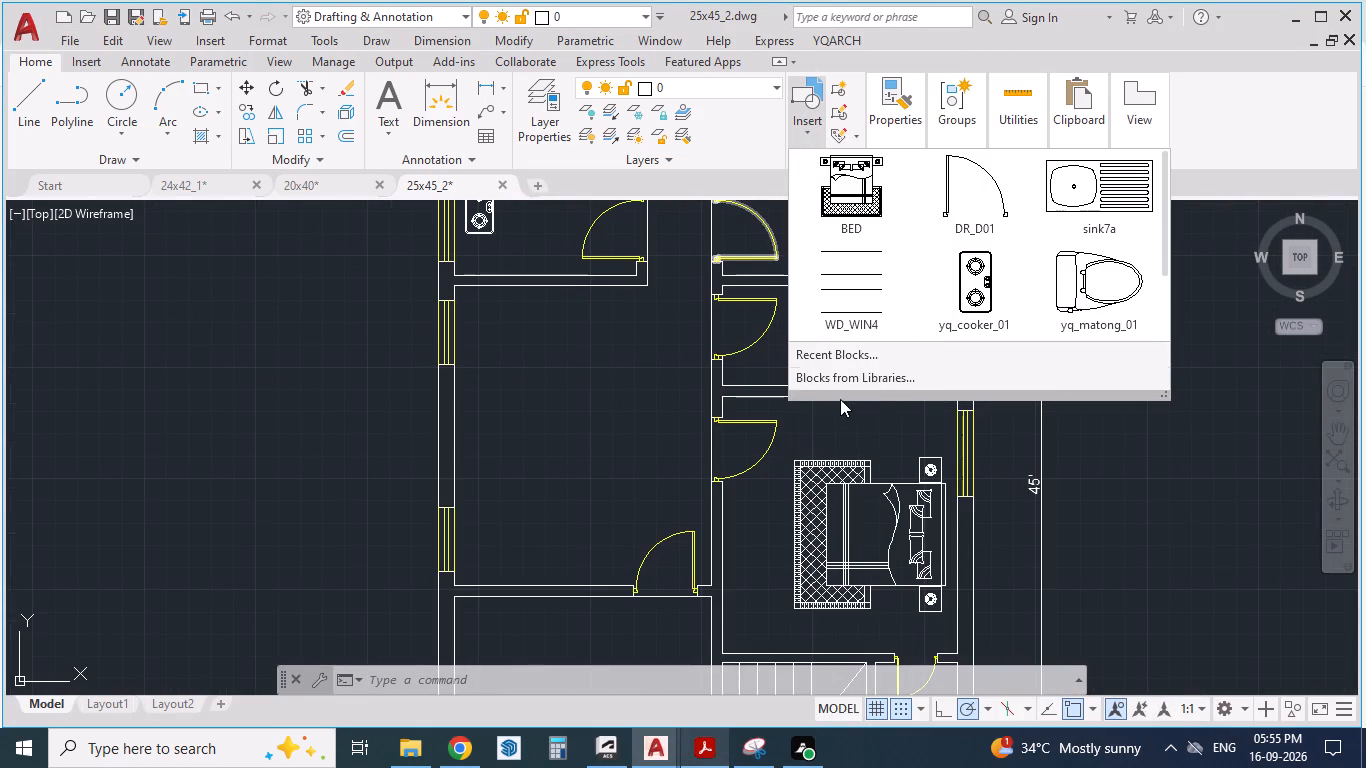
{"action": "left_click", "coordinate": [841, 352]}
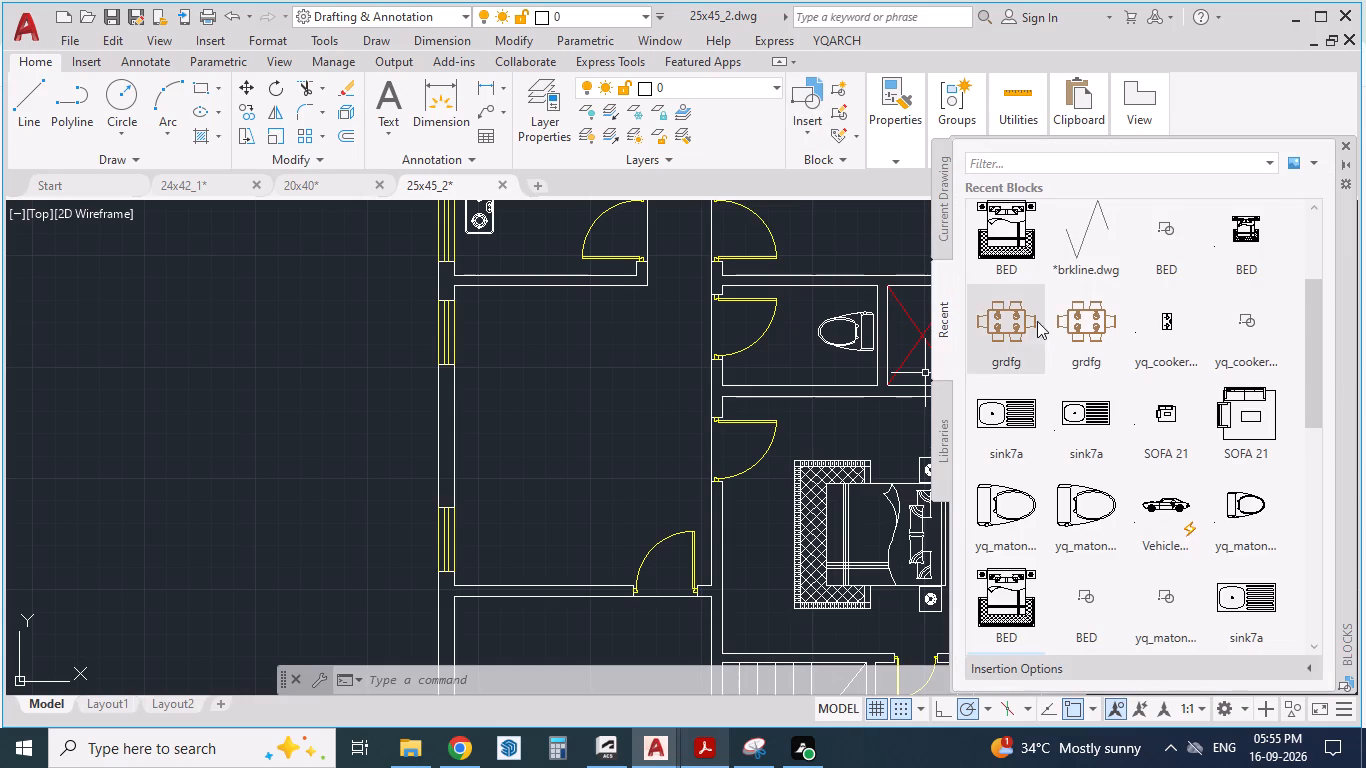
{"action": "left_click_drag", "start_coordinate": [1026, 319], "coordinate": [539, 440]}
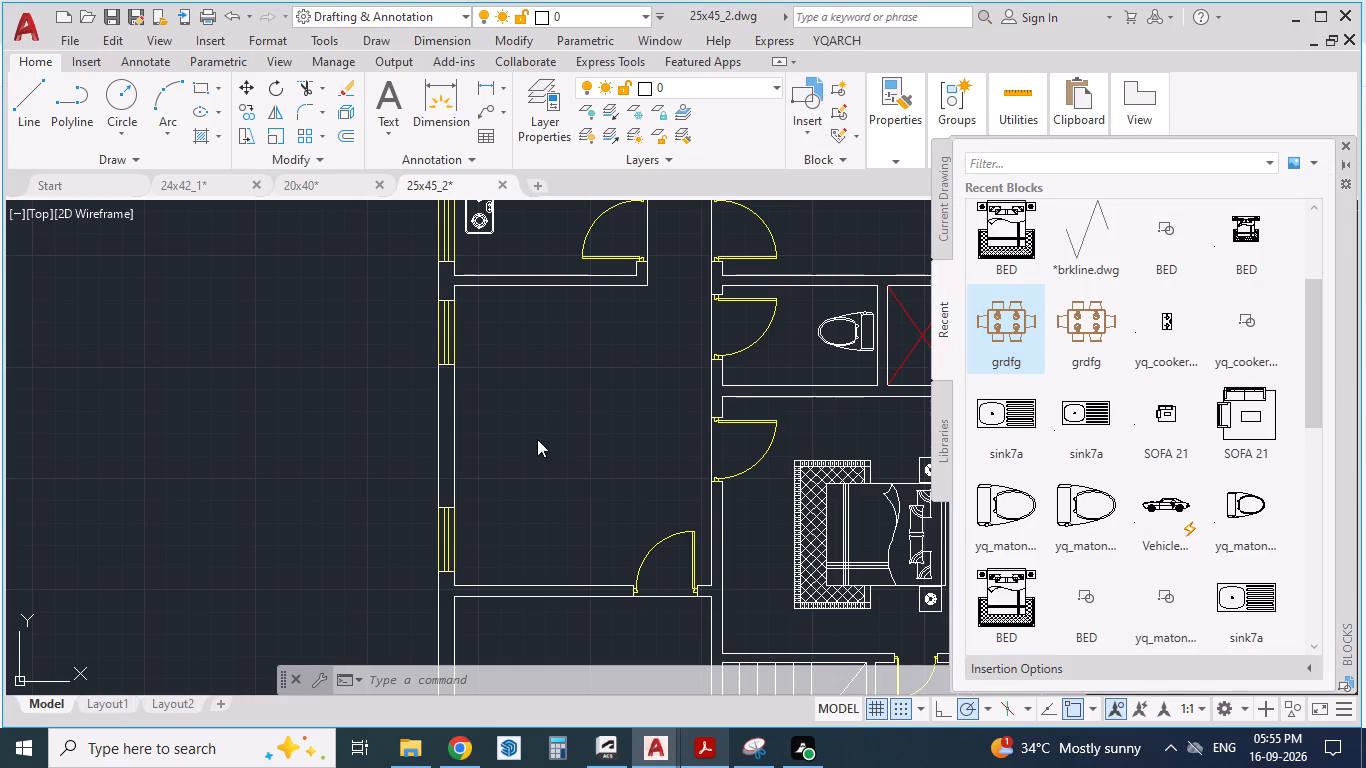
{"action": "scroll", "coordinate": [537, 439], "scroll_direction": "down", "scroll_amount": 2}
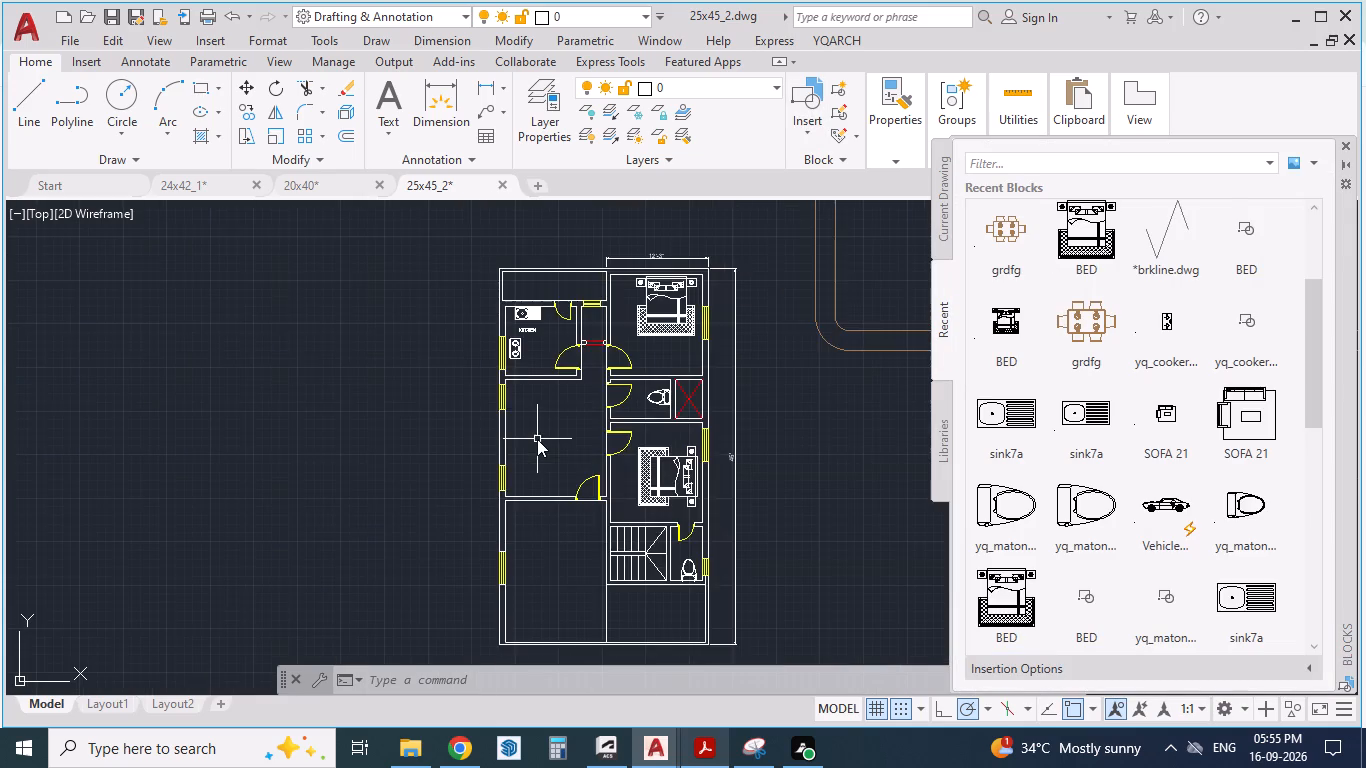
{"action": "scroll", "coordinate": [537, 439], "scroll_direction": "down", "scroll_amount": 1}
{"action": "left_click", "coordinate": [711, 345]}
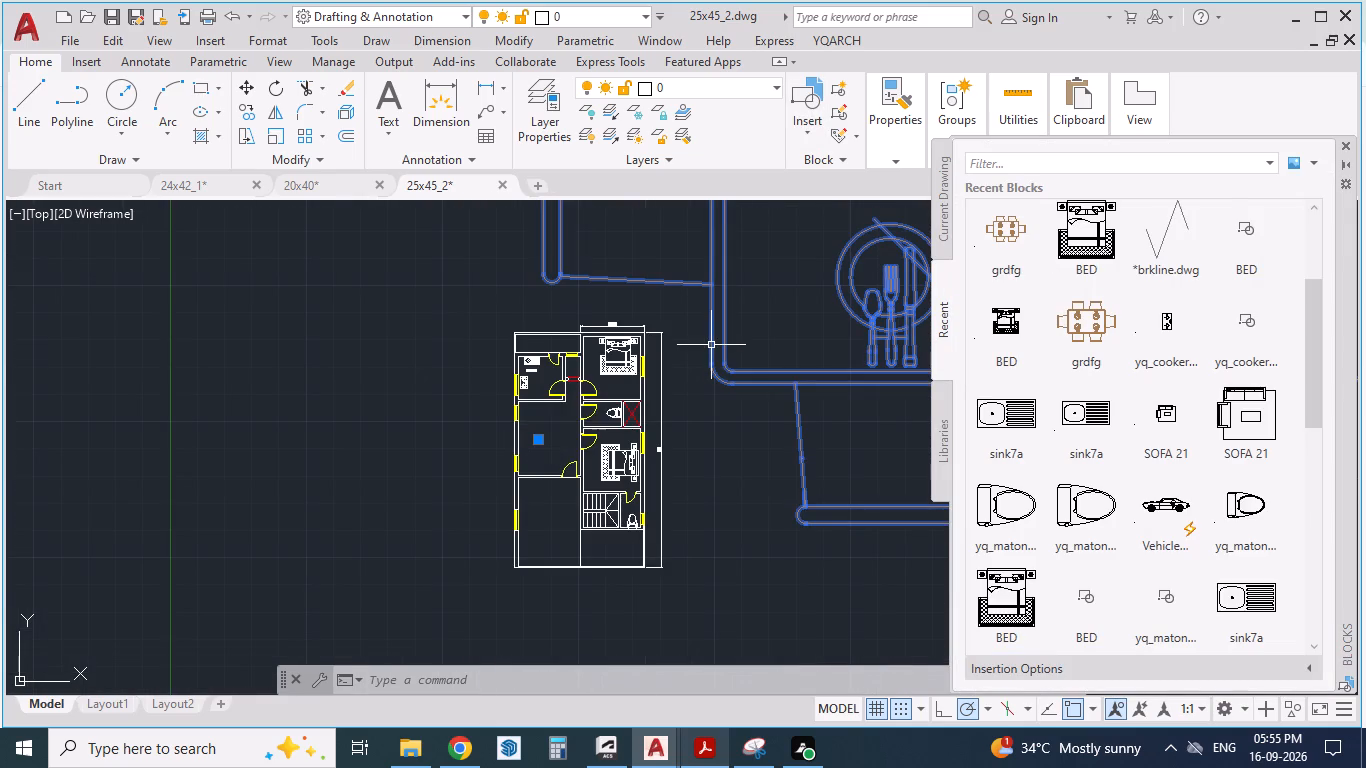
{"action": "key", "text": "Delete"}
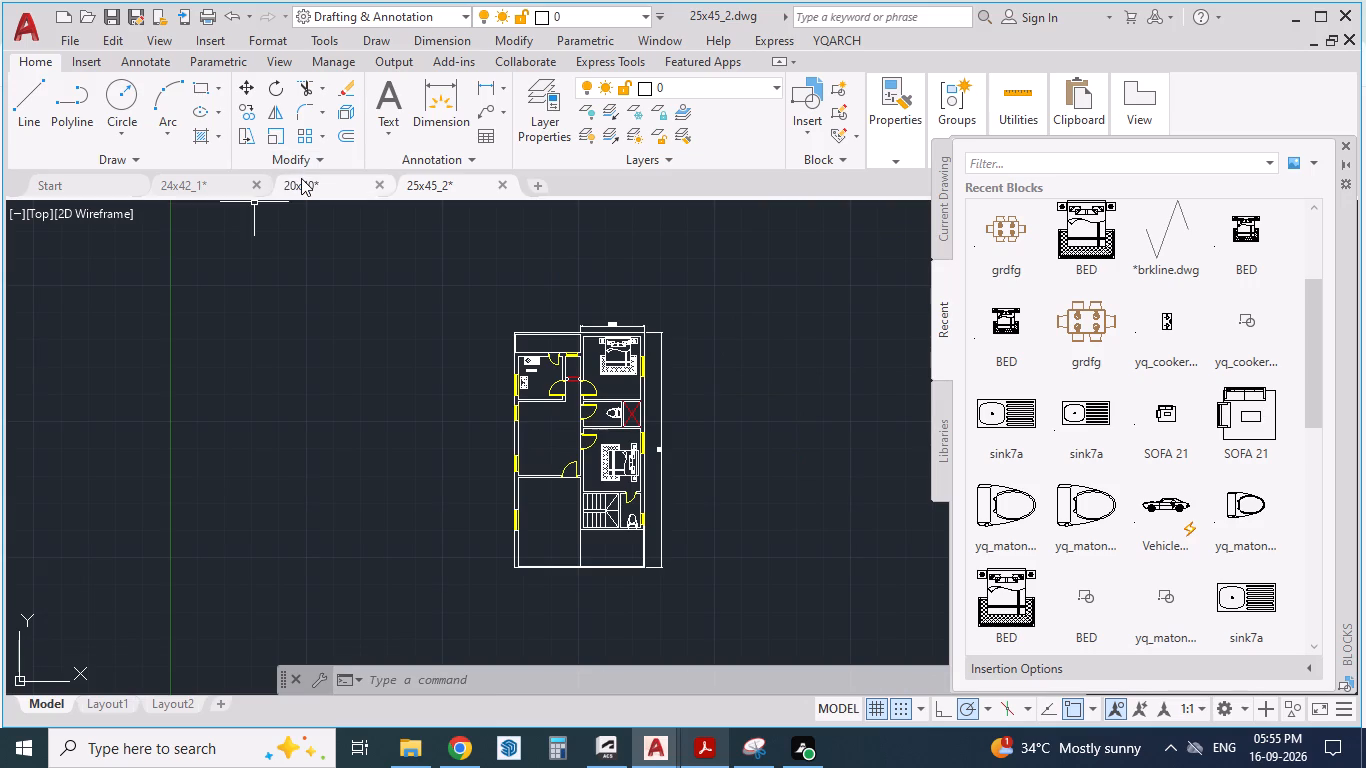
Copy the six-chair dining table from the 24x42_1 drawing and paste it into the Hall of 25x45_2.
{"action": "left_click", "coordinate": [301, 179]}
{"action": "scroll", "coordinate": [494, 287], "scroll_direction": "down", "scroll_amount": 1}
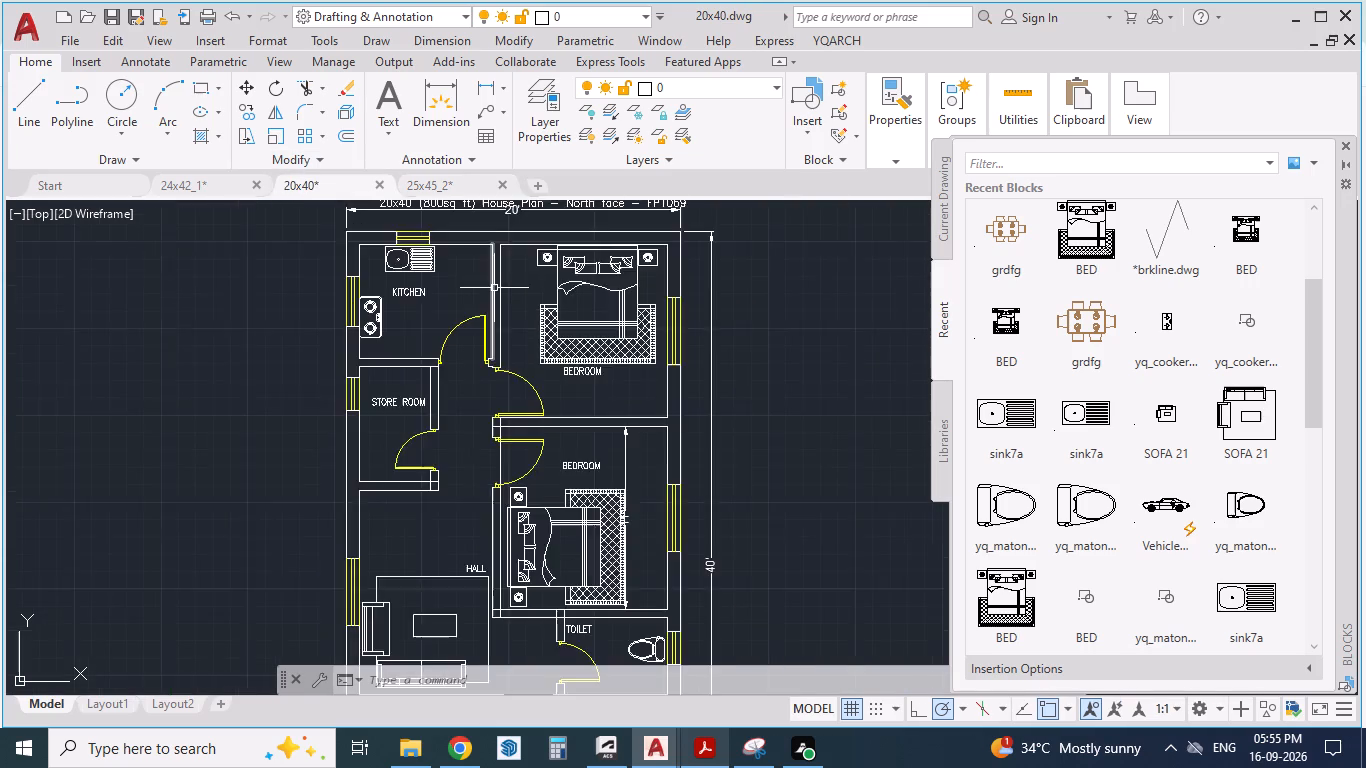
{"action": "scroll", "coordinate": [494, 288], "scroll_direction": "down", "scroll_amount": 2}
{"action": "left_click", "coordinate": [195, 187]}
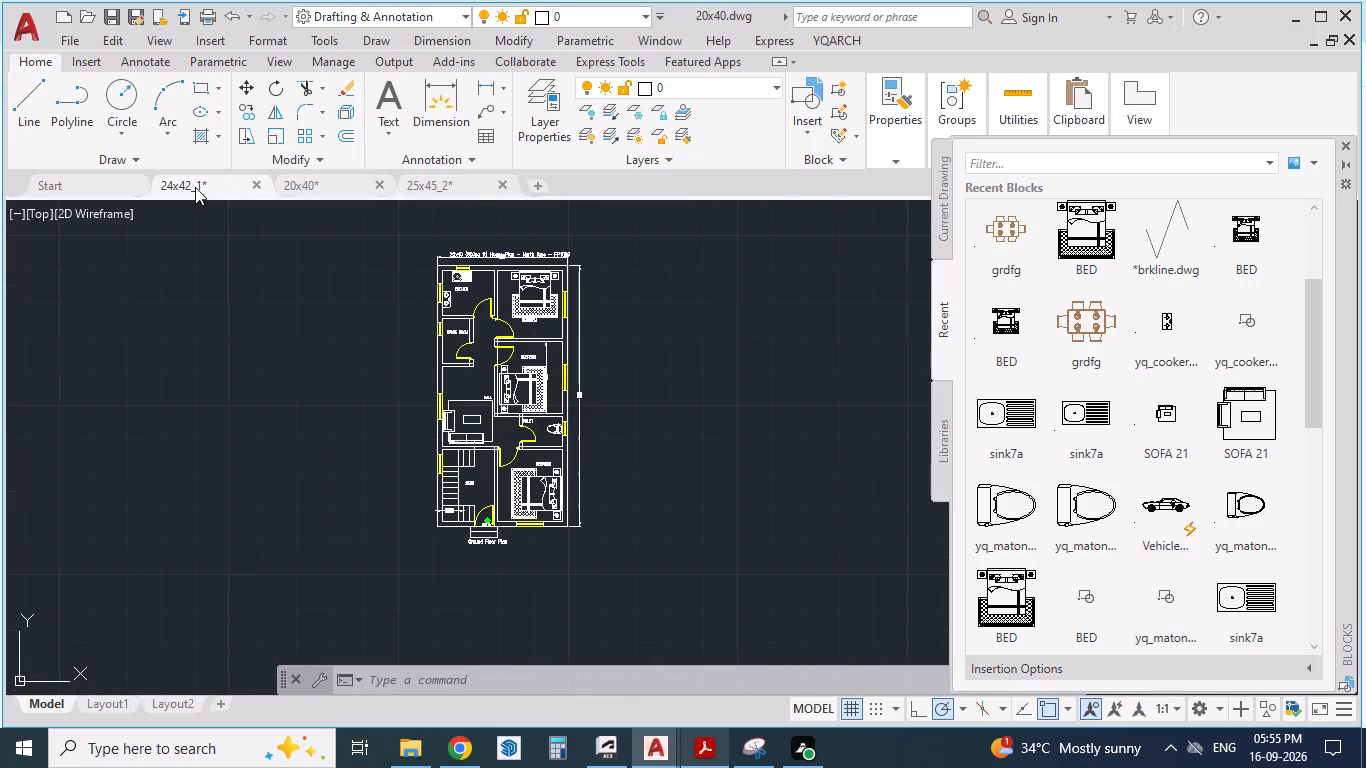
{"action": "left_click", "coordinate": [562, 416]}
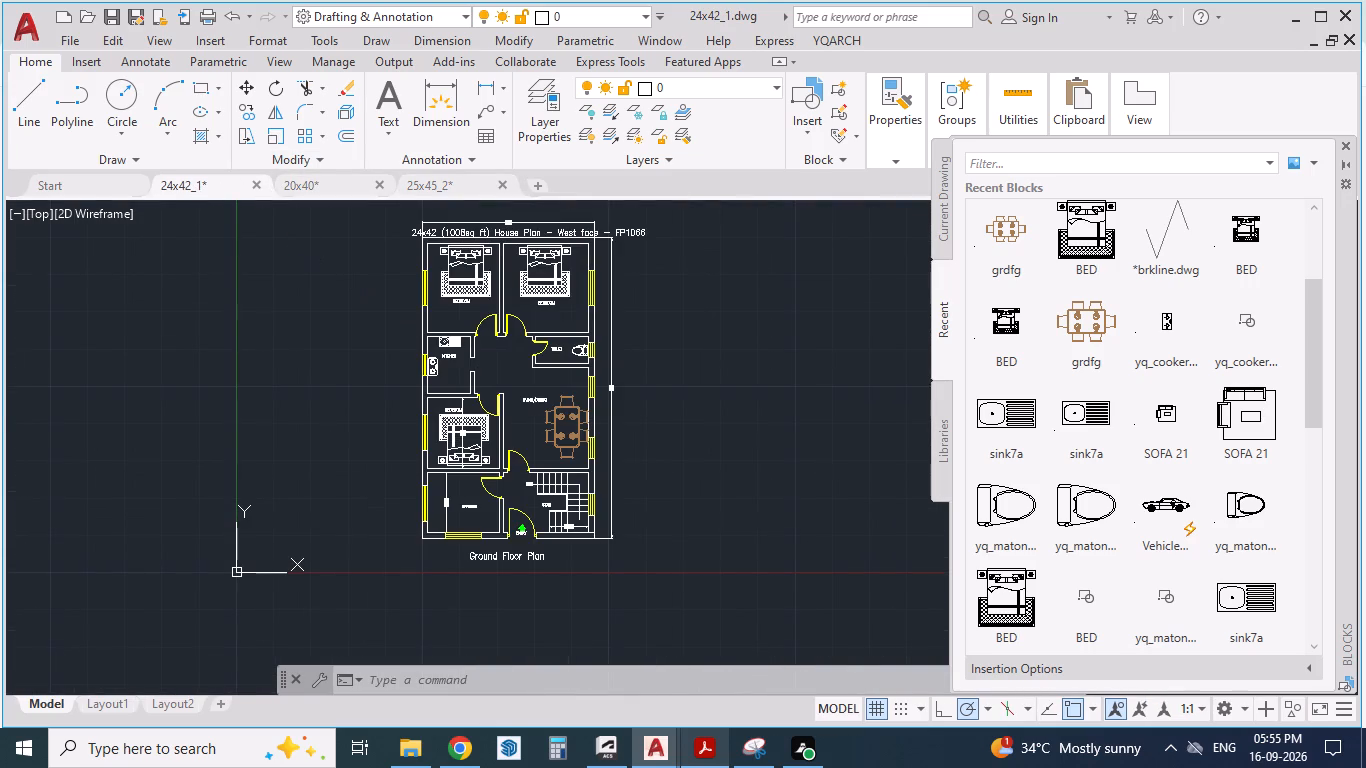
{"action": "left_click", "coordinate": [556, 416]}
{"action": "left_click_drag", "start_coordinate": [555, 416], "coordinate": [543, 415], "text": "ctrl"}
{"action": "key", "text": "ctrl+c"}
{"action": "left_click", "coordinate": [449, 177]}
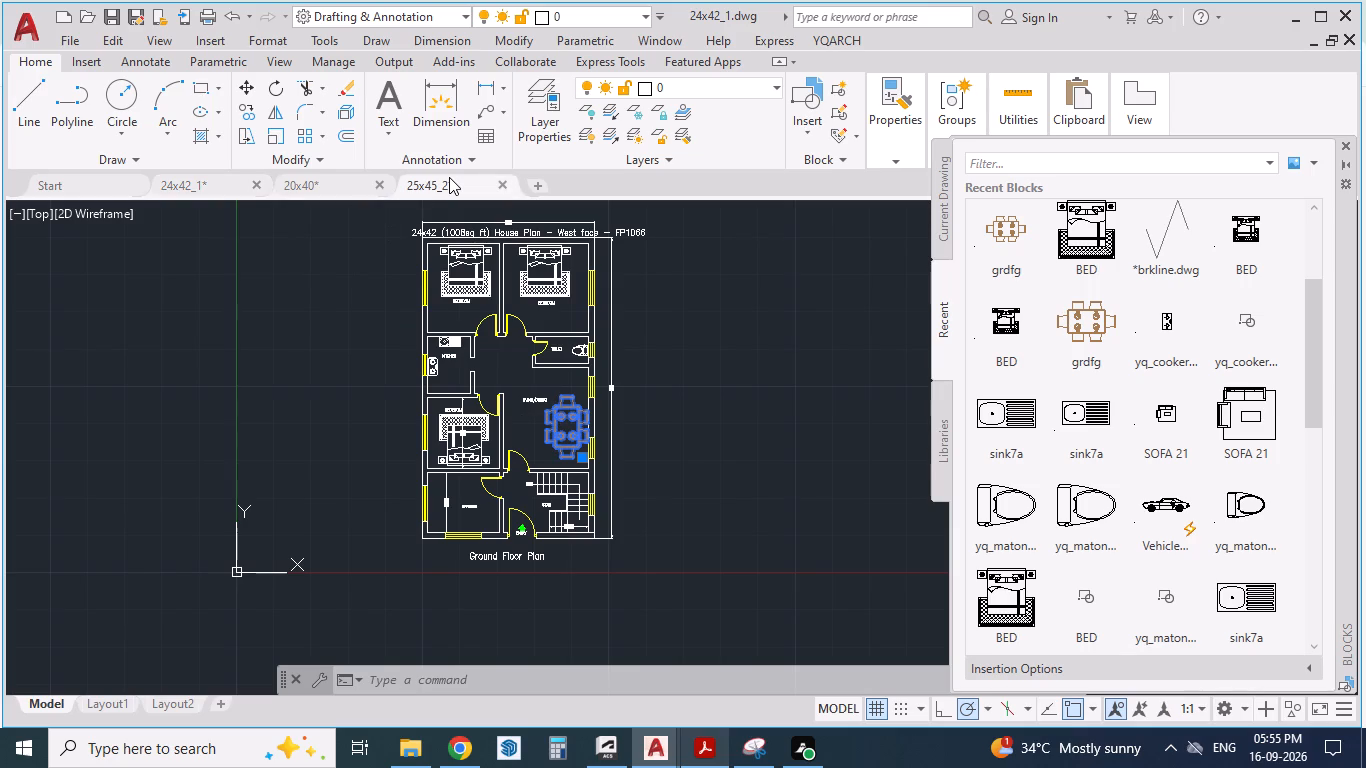
{"action": "scroll", "coordinate": [570, 442], "scroll_direction": "up", "scroll_amount": 2}
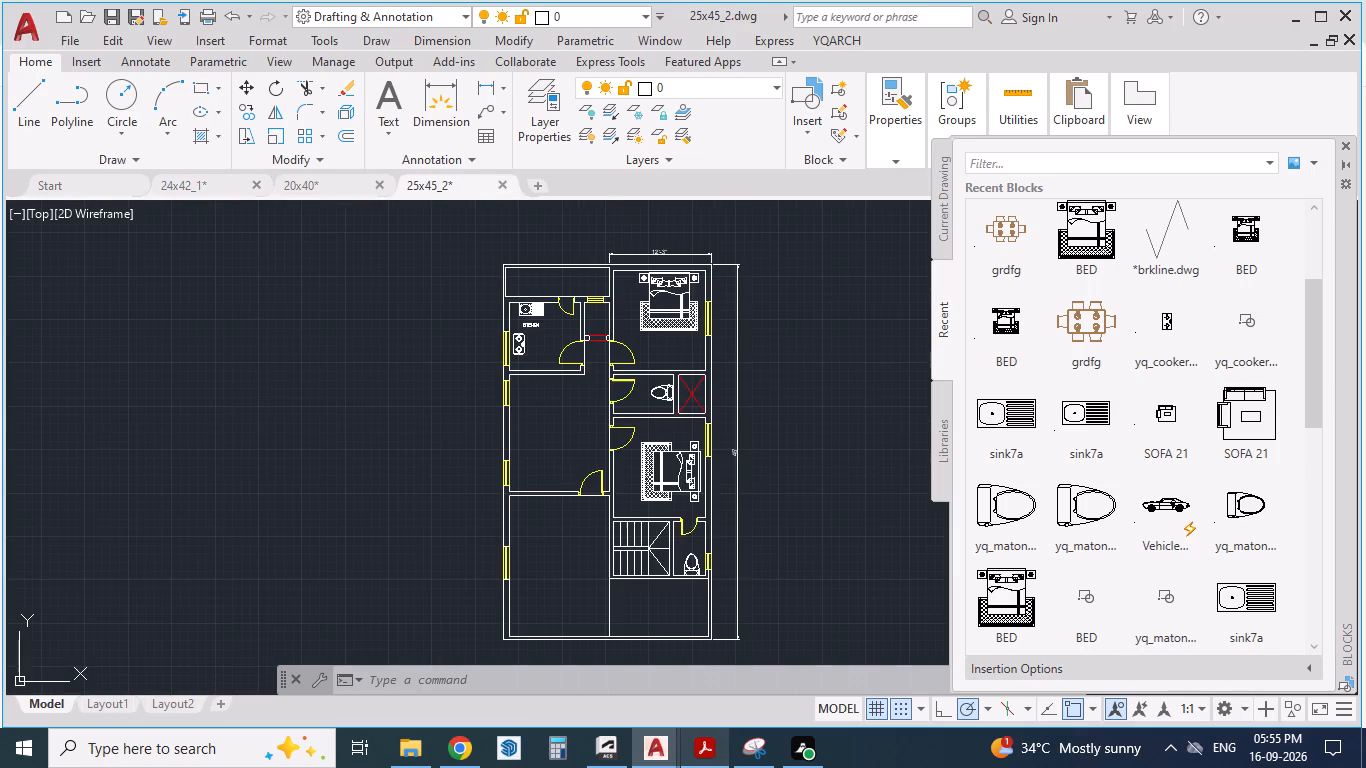
{"action": "key", "text": "ctrl+v"}
{"action": "left_click", "coordinate": [515, 465]}
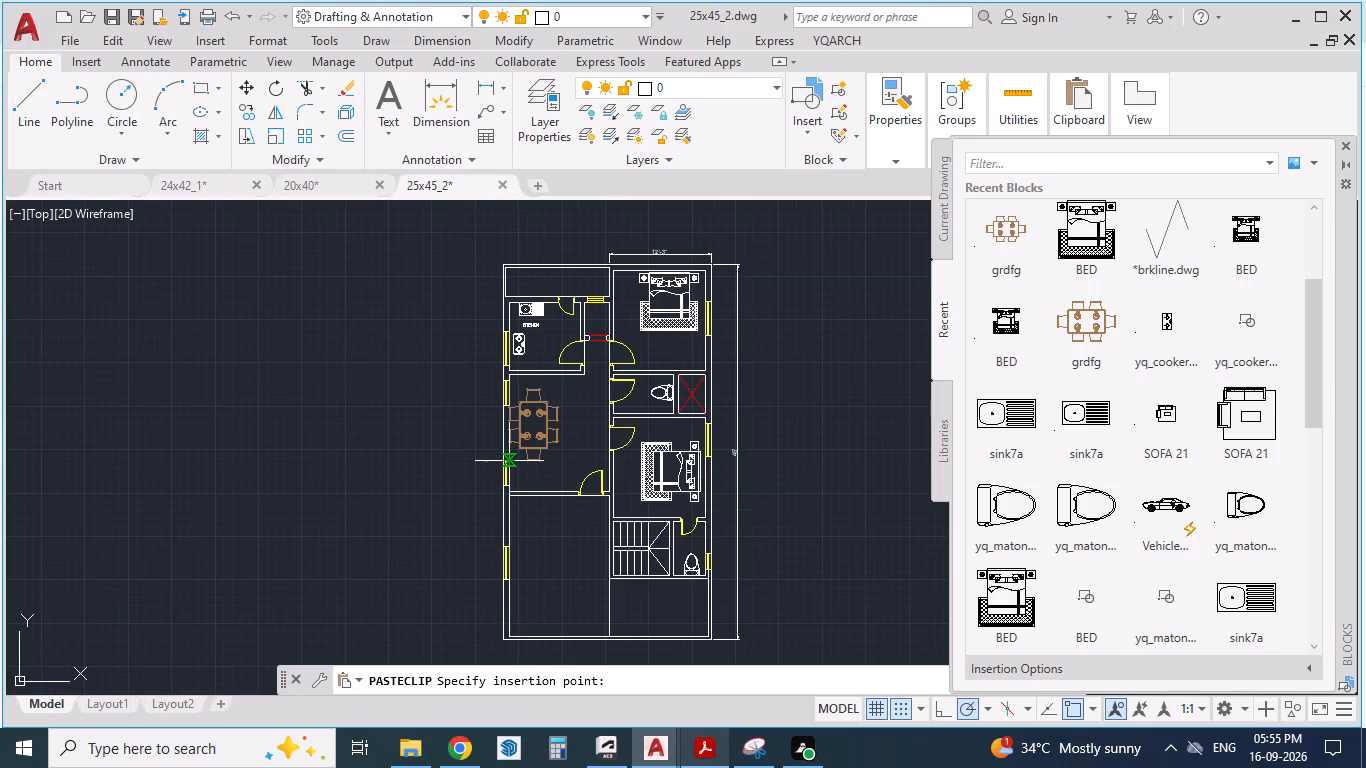
Cut the dining table set and paste it back in the Hall, clear of the window wall.
{"action": "scroll", "coordinate": [521, 412], "scroll_direction": "up", "scroll_amount": 2}
{"action": "left_click", "coordinate": [537, 400]}
{"action": "left_click", "coordinate": [526, 420]}
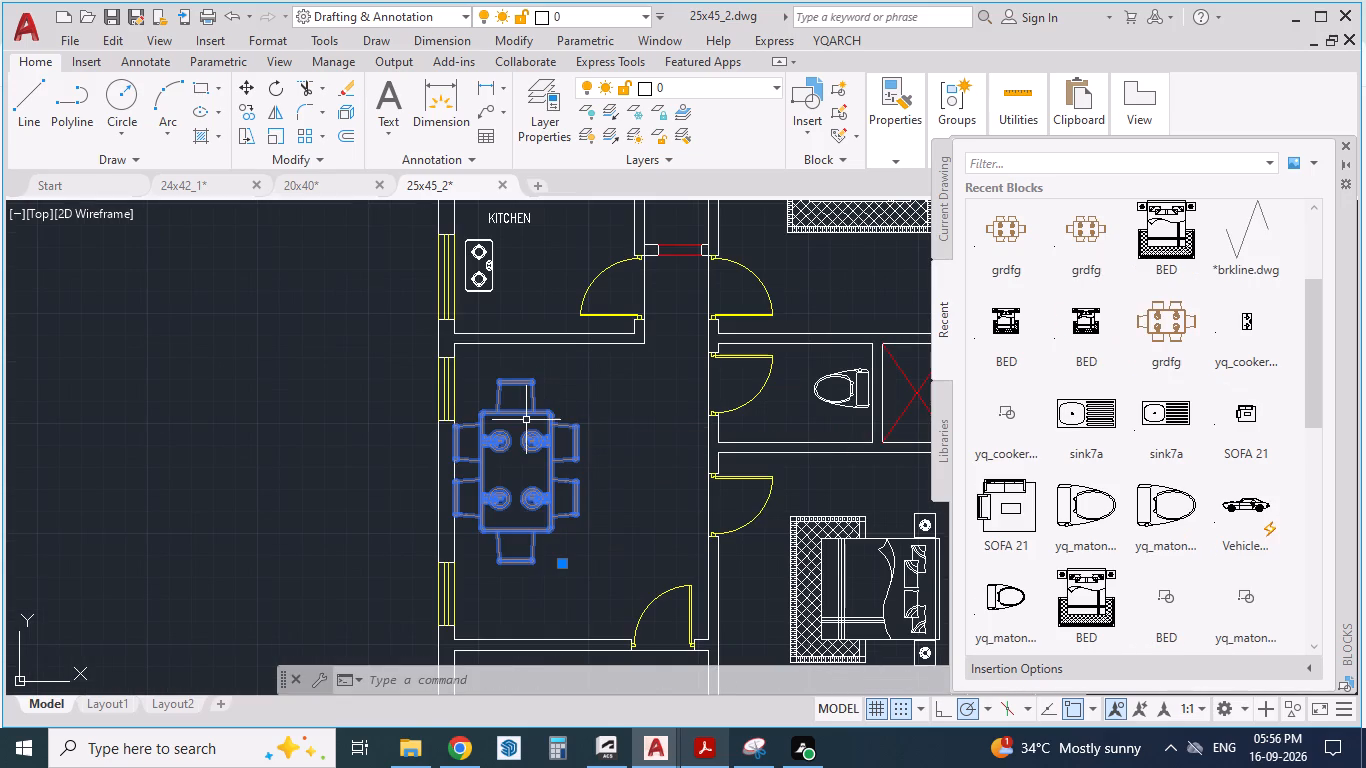
{"action": "key", "text": "ctrl+x"}
{"action": "key", "text": "ctrl+v"}
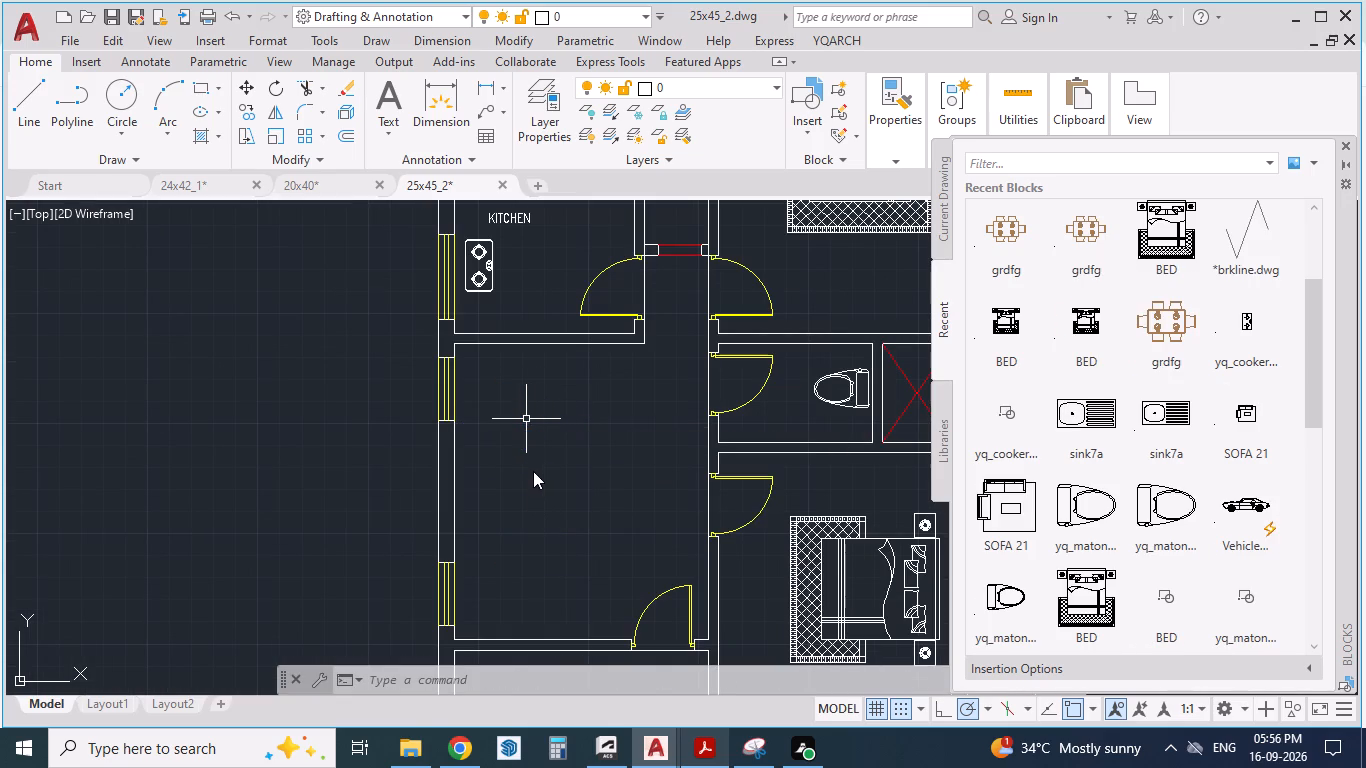
{"action": "left_click", "coordinate": [474, 546]}
{"action": "scroll", "coordinate": [560, 71], "scroll_direction": "down", "scroll_amount": 1}
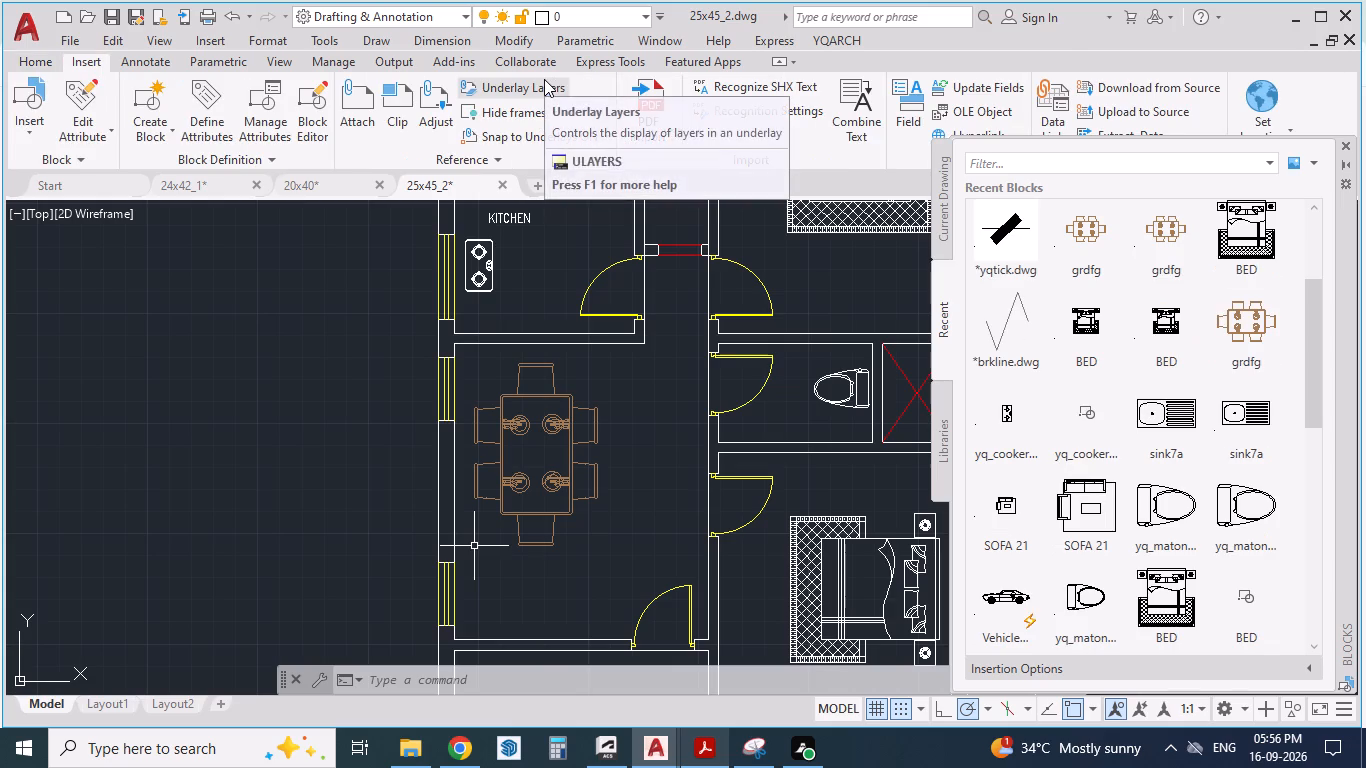
Check the entry, parking and staircase area of the ground floor in the reference PDF, and return to the drawing.
{"action": "left_click", "coordinate": [703, 746]}
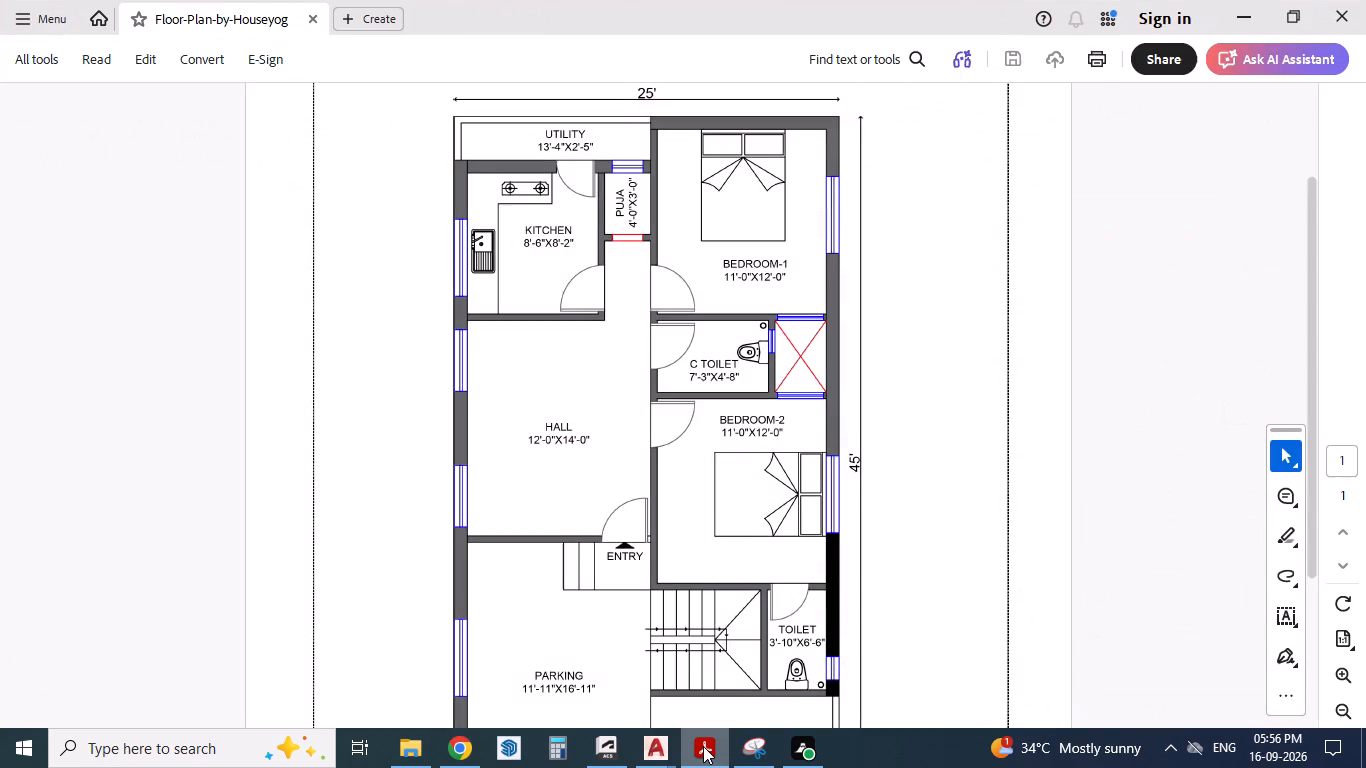
{"action": "scroll", "coordinate": [679, 370], "scroll_direction": "down", "scroll_amount": 2}
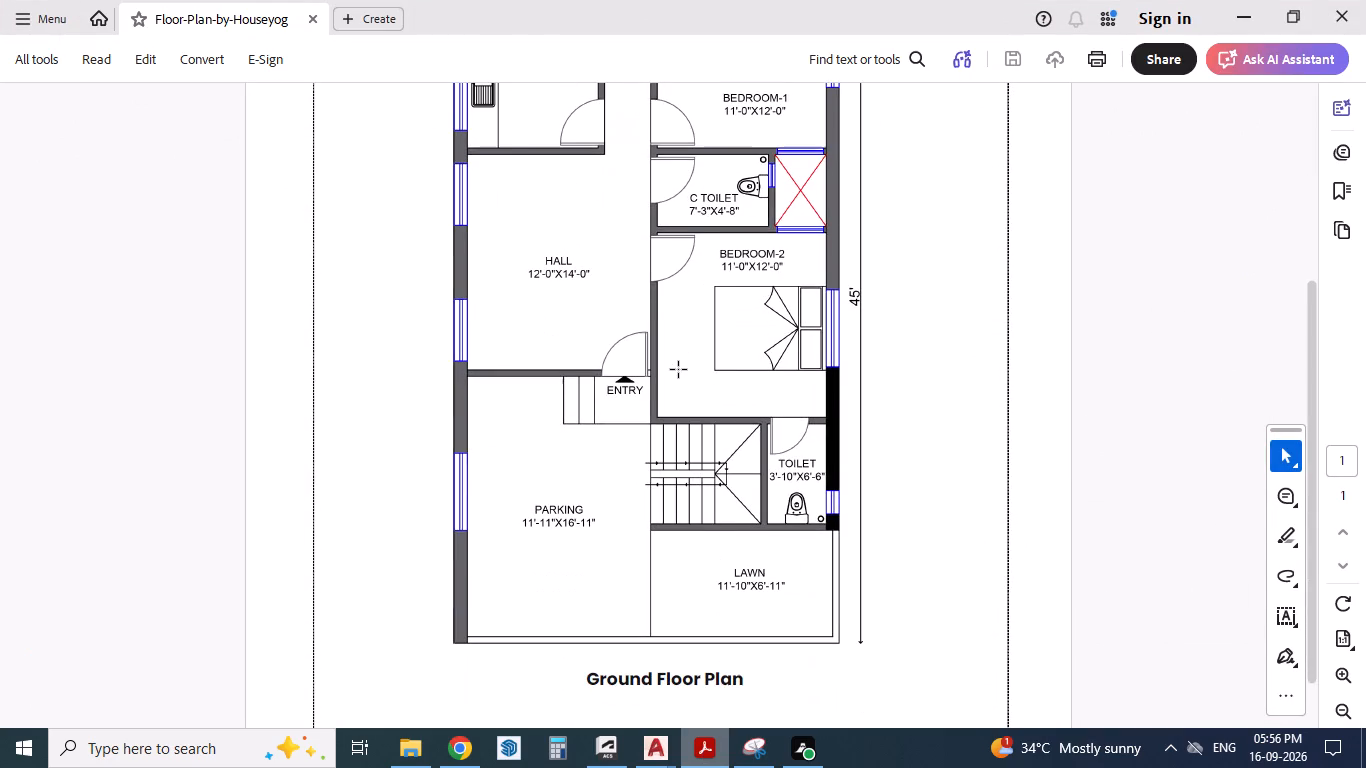
{"action": "left_click", "coordinate": [708, 744]}
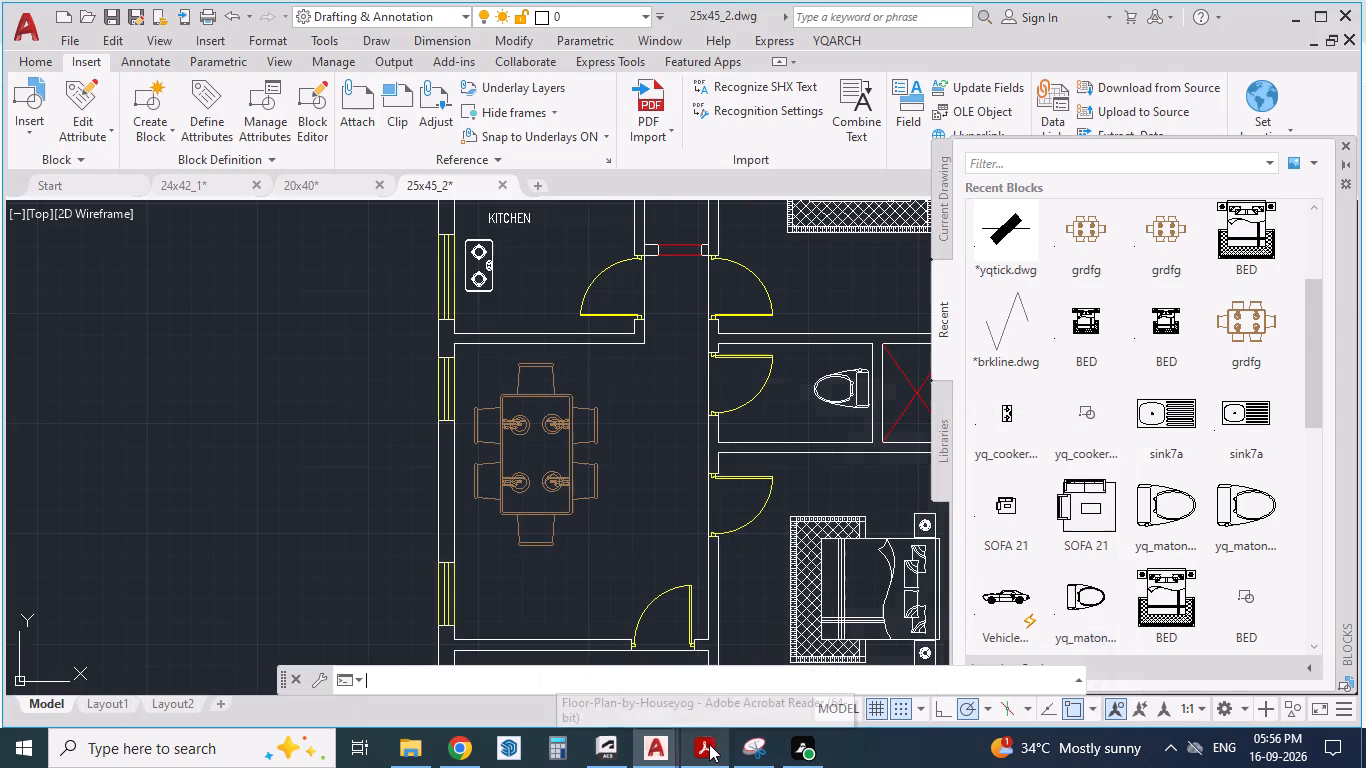
{"action": "scroll", "coordinate": [652, 285], "scroll_direction": "down", "scroll_amount": 1}
{"action": "scroll", "coordinate": [660, 547], "scroll_direction": "up", "scroll_amount": 2}
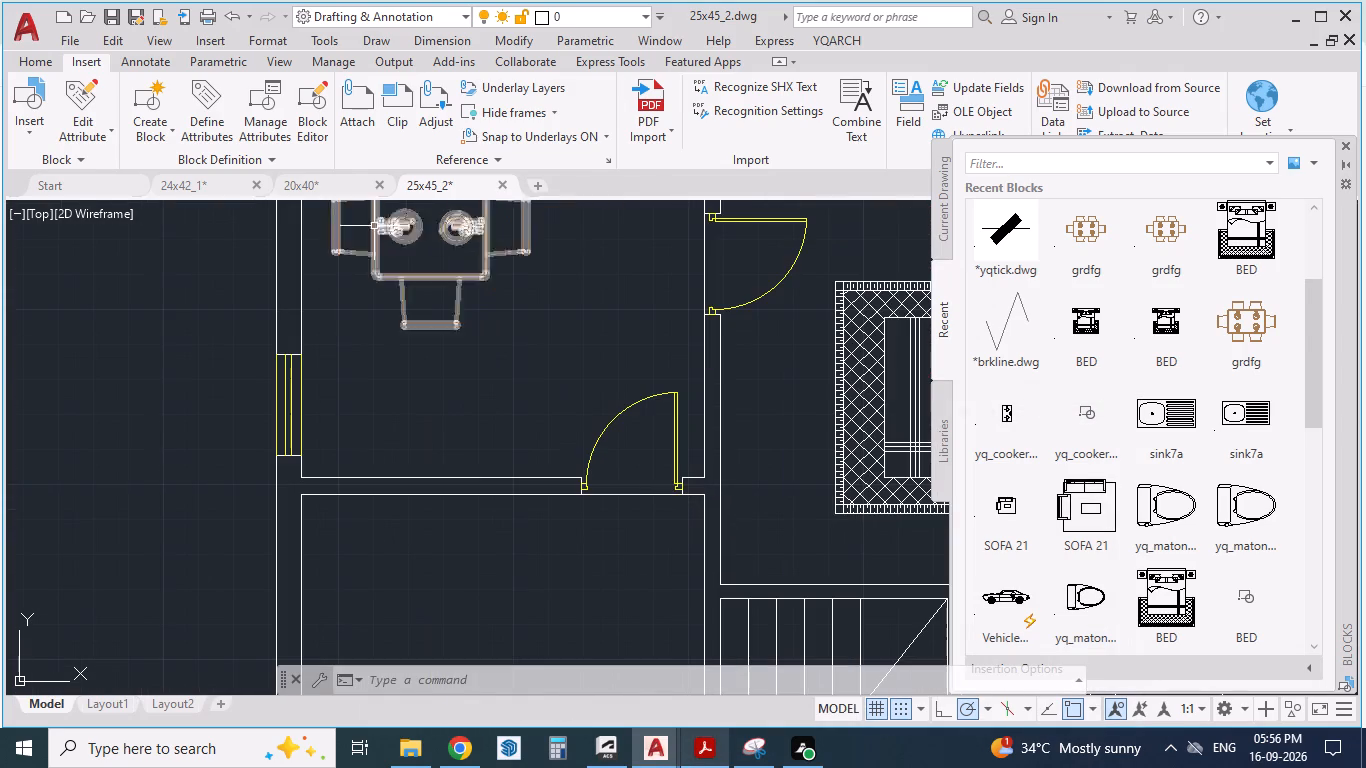
In the 20x40 drawing, copy the entry door with its jamb lines, green arrow, ENTRY label and two front steps.
{"action": "left_click", "coordinate": [323, 186]}
{"action": "scroll", "coordinate": [460, 532], "scroll_direction": "up", "scroll_amount": 2}
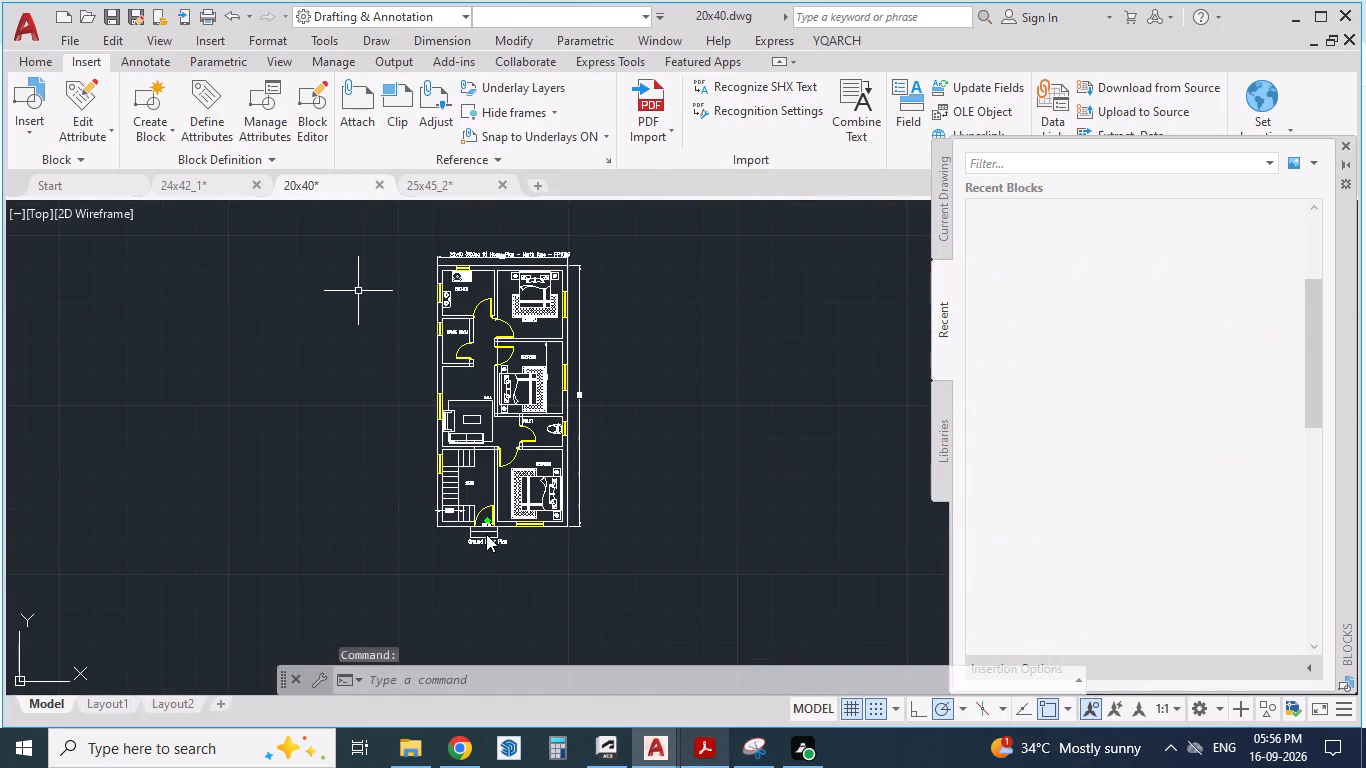
{"action": "scroll", "coordinate": [493, 532], "scroll_direction": "up", "scroll_amount": 3}
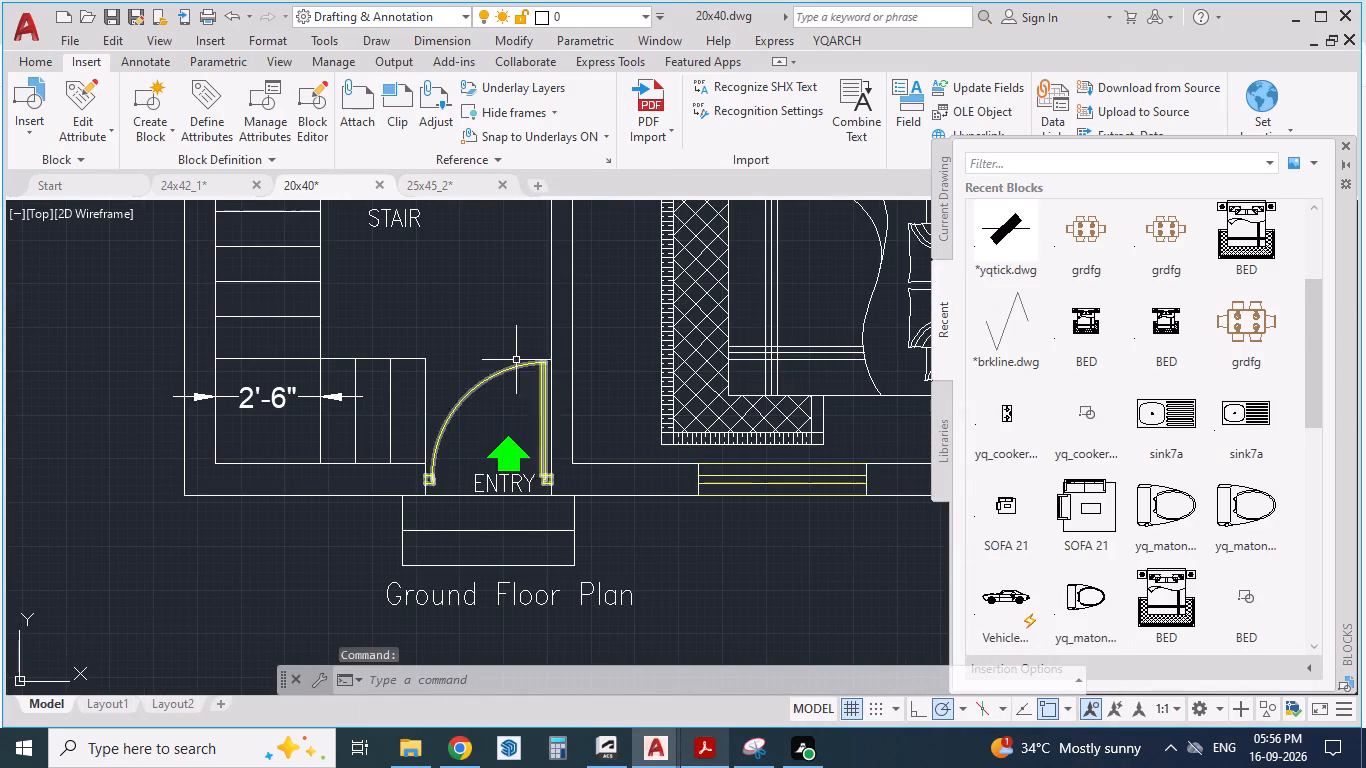
{"action": "left_click", "coordinate": [512, 349]}
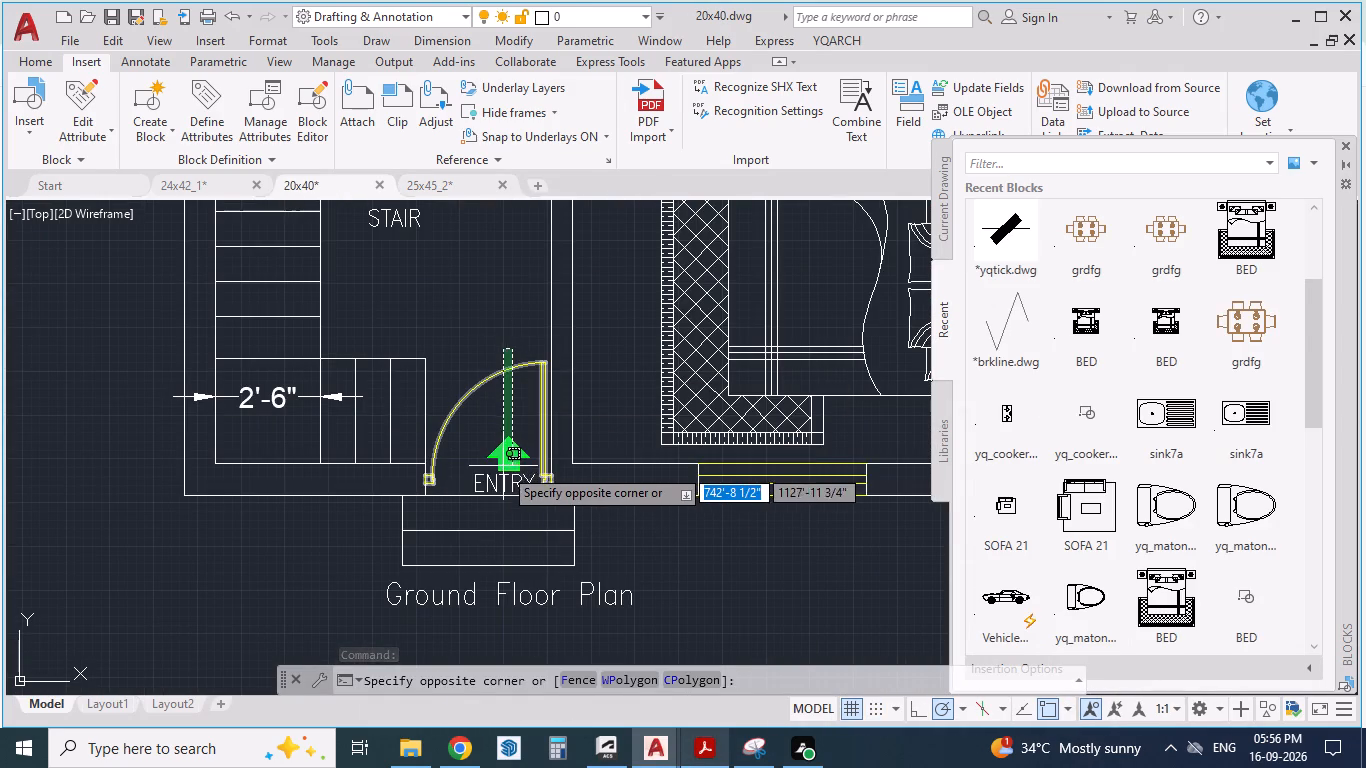
{"action": "left_click", "coordinate": [486, 483]}
{"action": "left_click", "coordinate": [601, 522]}
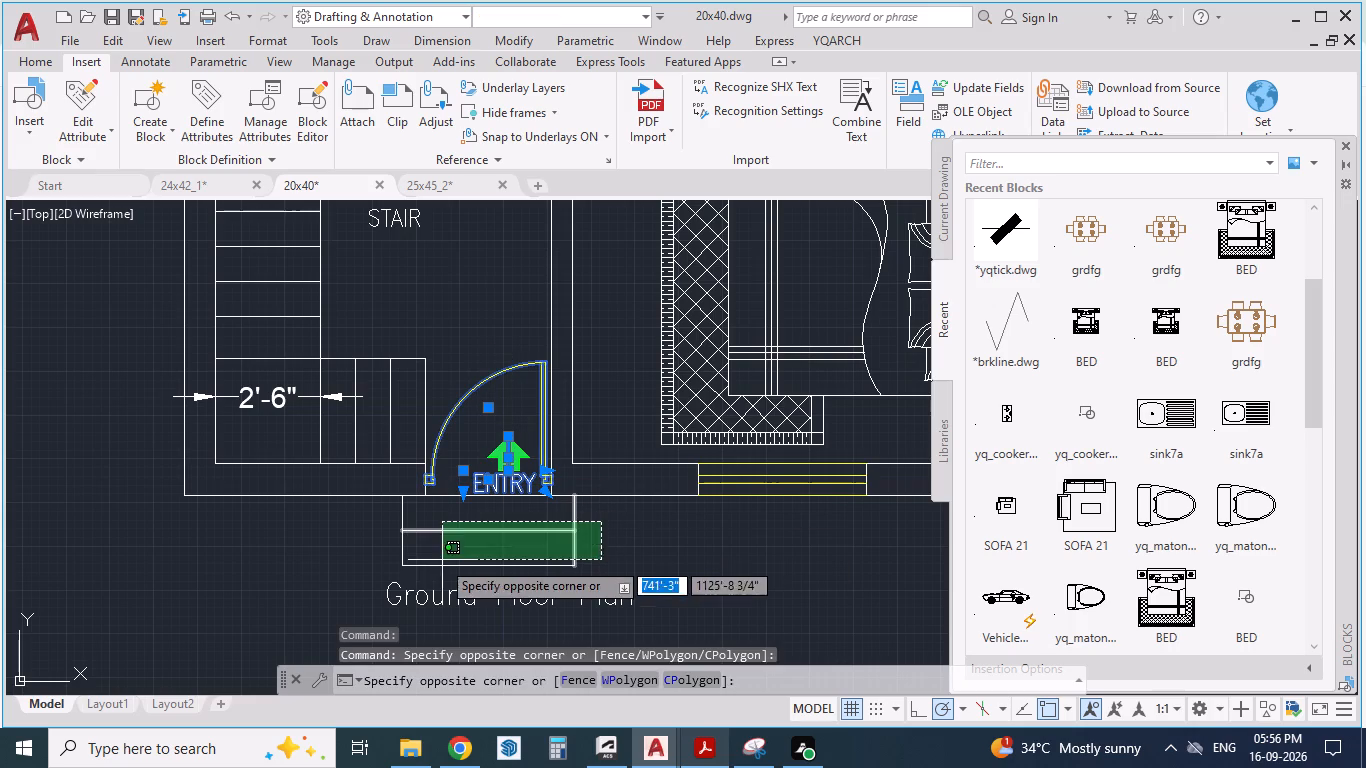
{"action": "left_click", "coordinate": [366, 568]}
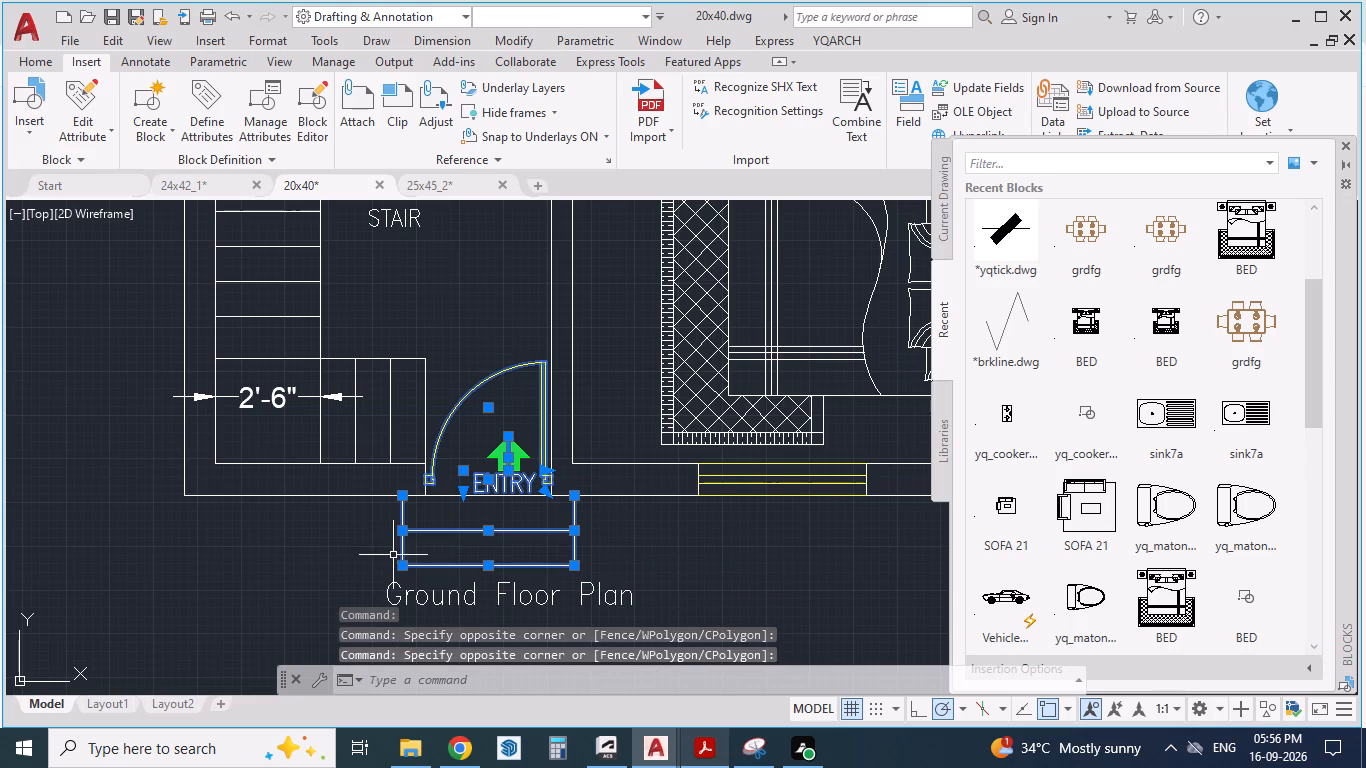
{"action": "scroll", "coordinate": [483, 514], "scroll_direction": "up", "scroll_amount": 1}
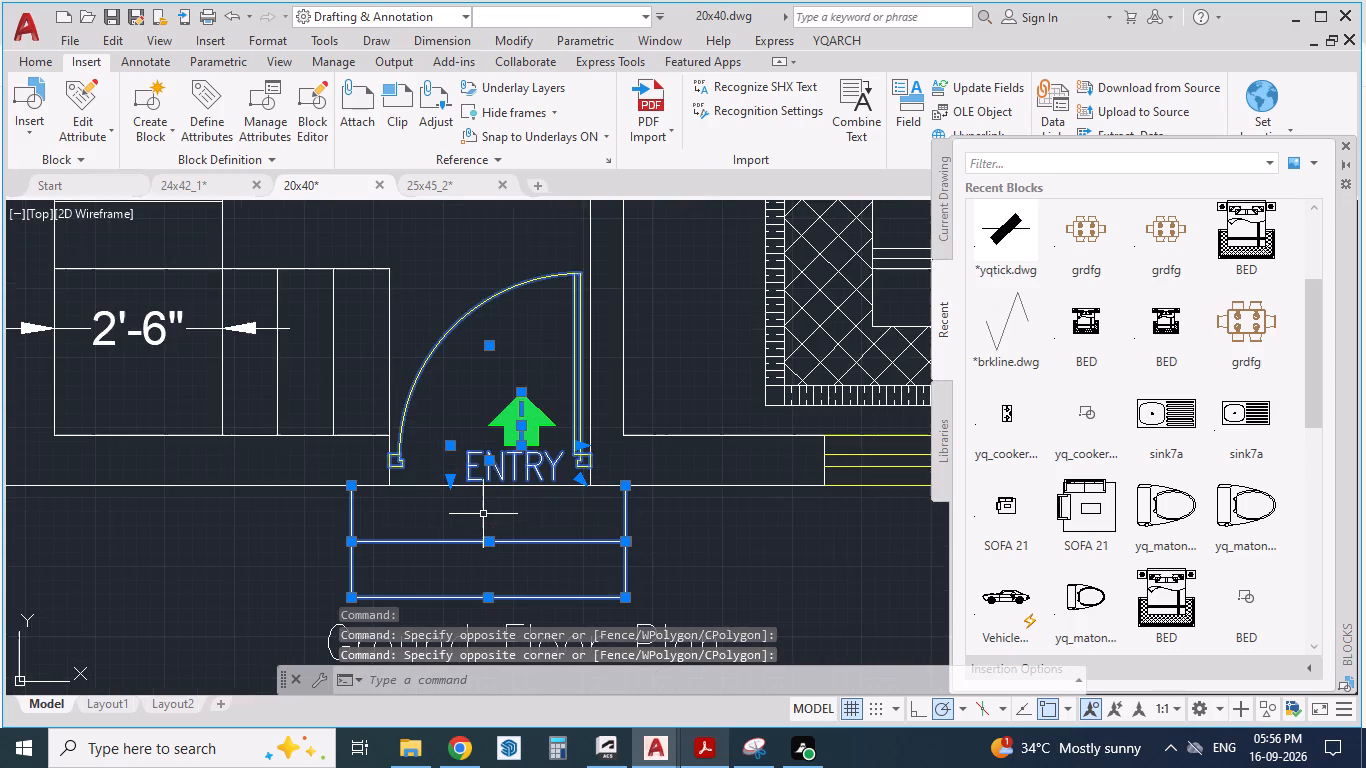
{"action": "scroll", "coordinate": [483, 514], "scroll_direction": "up", "scroll_amount": 1}
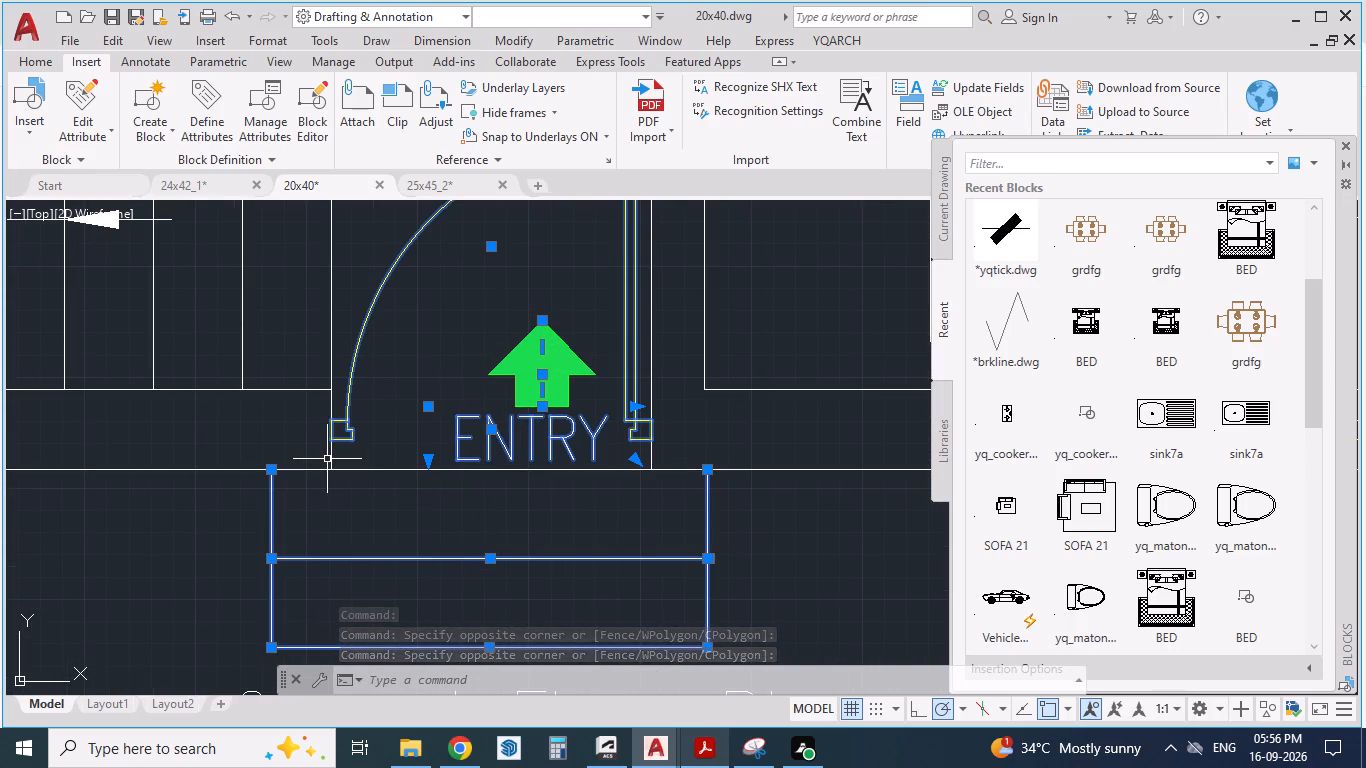
{"action": "left_click", "coordinate": [329, 458]}
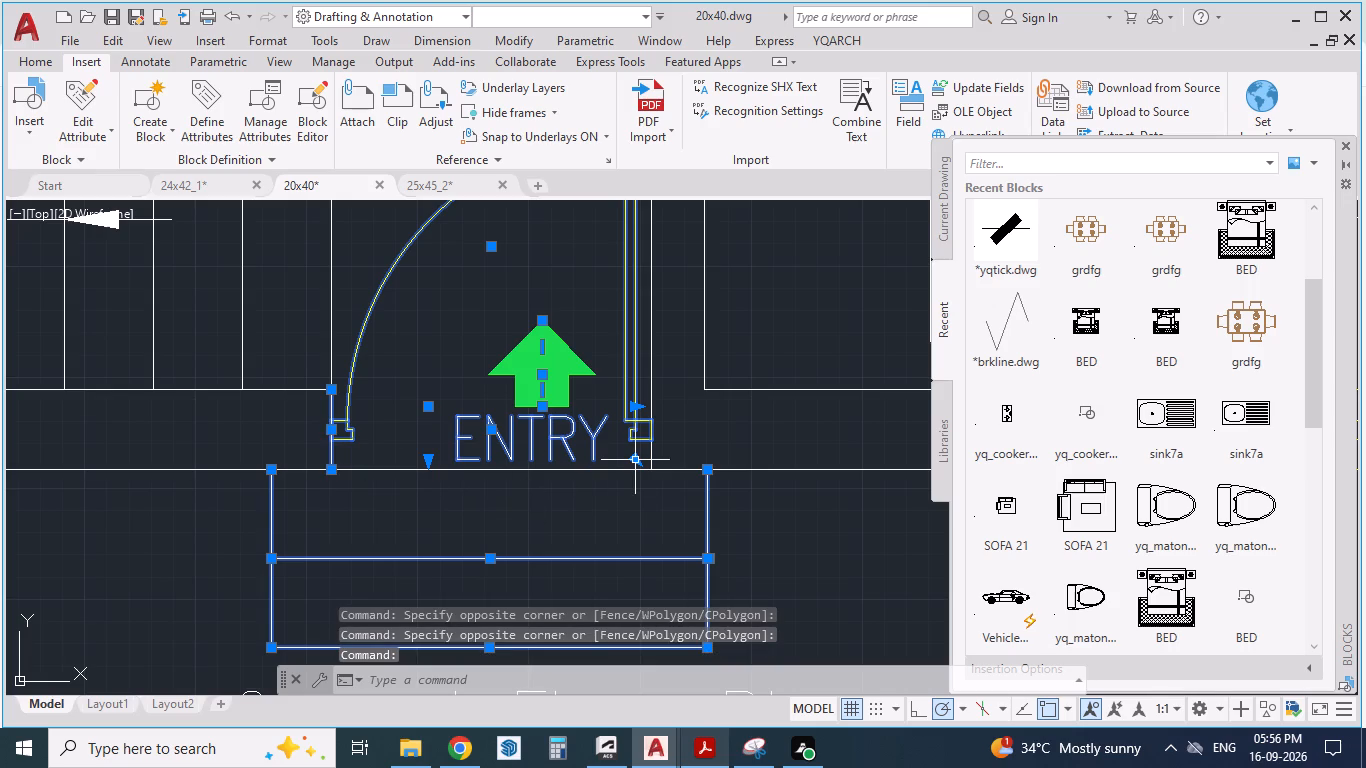
{"action": "left_click", "coordinate": [650, 456]}
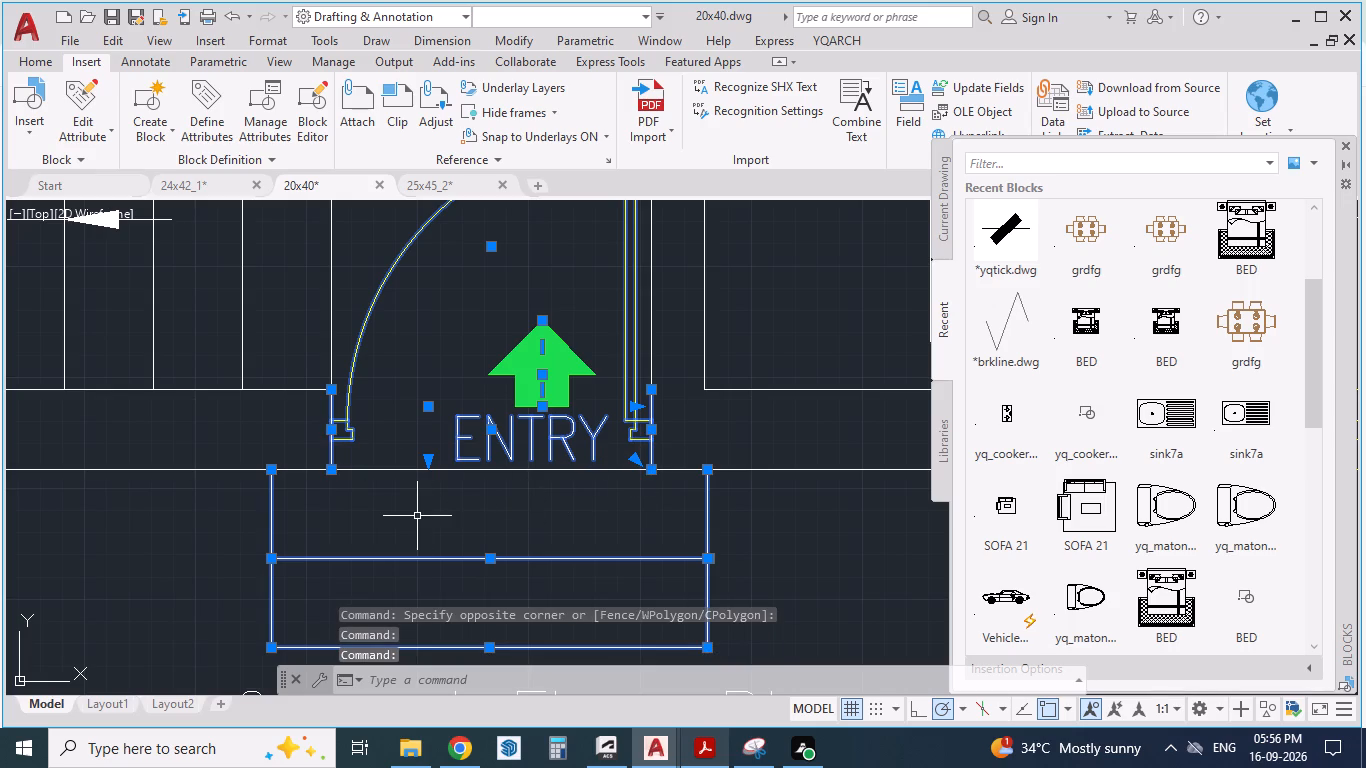
{"action": "key", "text": "ctrl+c"}
In the 25x45_2 drawing, delete the existing entry door in the Hall's wall facing the parking.
{"action": "left_click", "coordinate": [443, 189]}
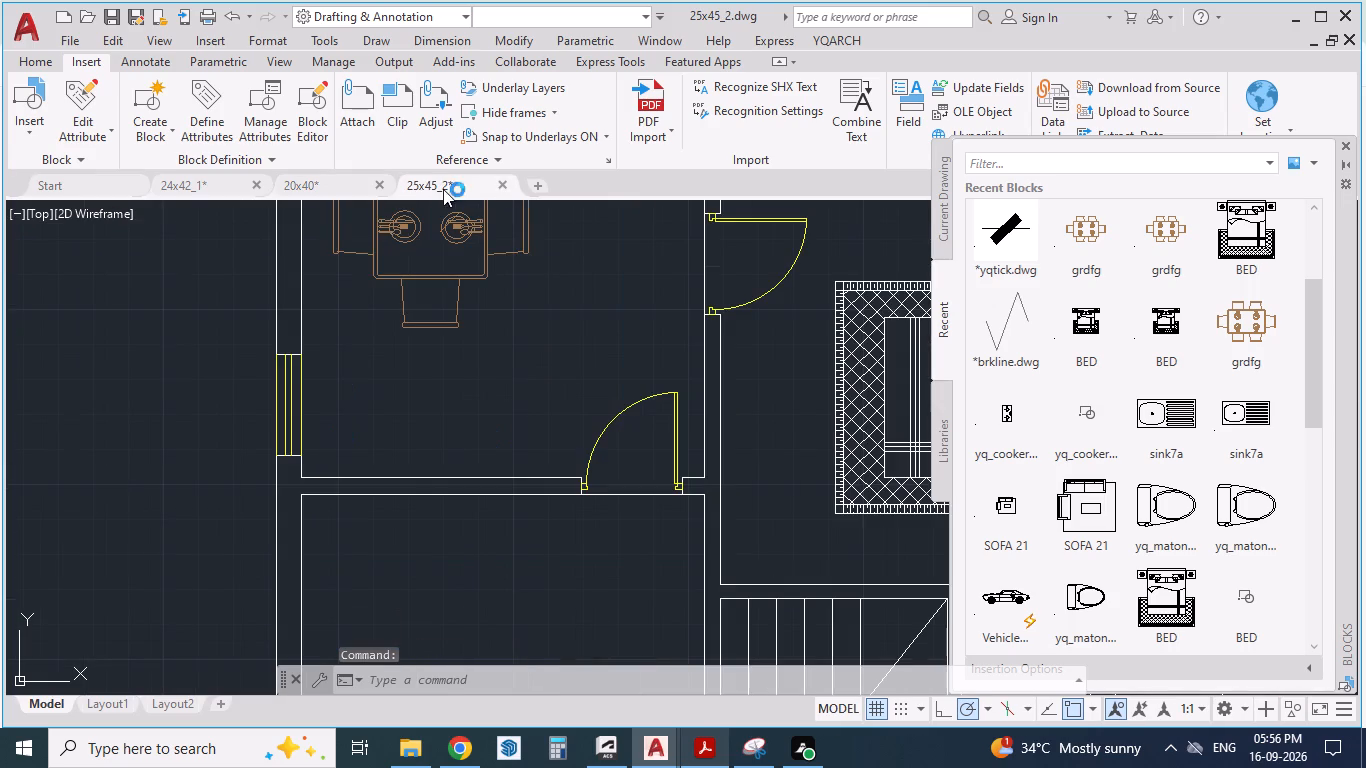
{"action": "scroll", "coordinate": [466, 182], "scroll_direction": "down", "scroll_amount": 1}
{"action": "scroll", "coordinate": [551, 401], "scroll_direction": "down", "scroll_amount": 1}
{"action": "scroll", "coordinate": [614, 464], "scroll_direction": "up", "scroll_amount": 1}
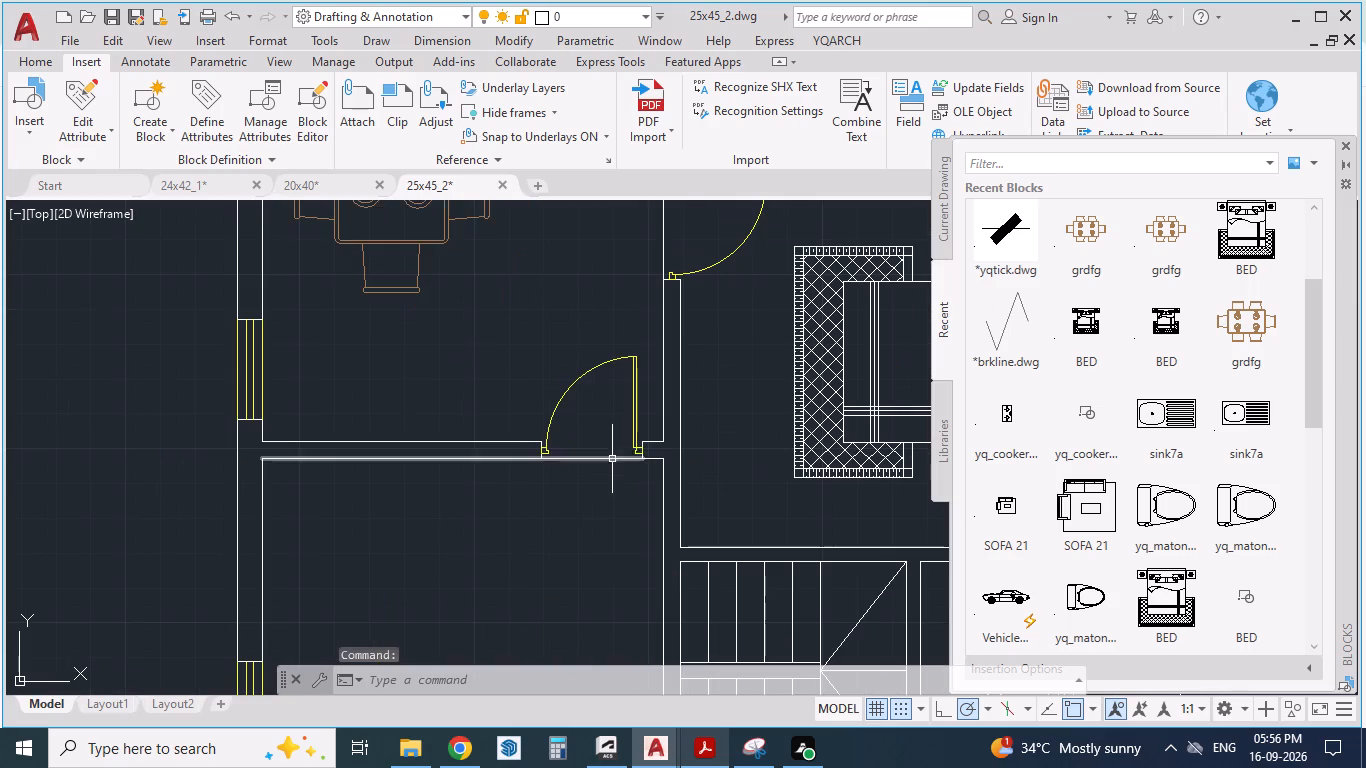
{"action": "left_click", "coordinate": [569, 395]}
{"action": "left_click", "coordinate": [562, 390]}
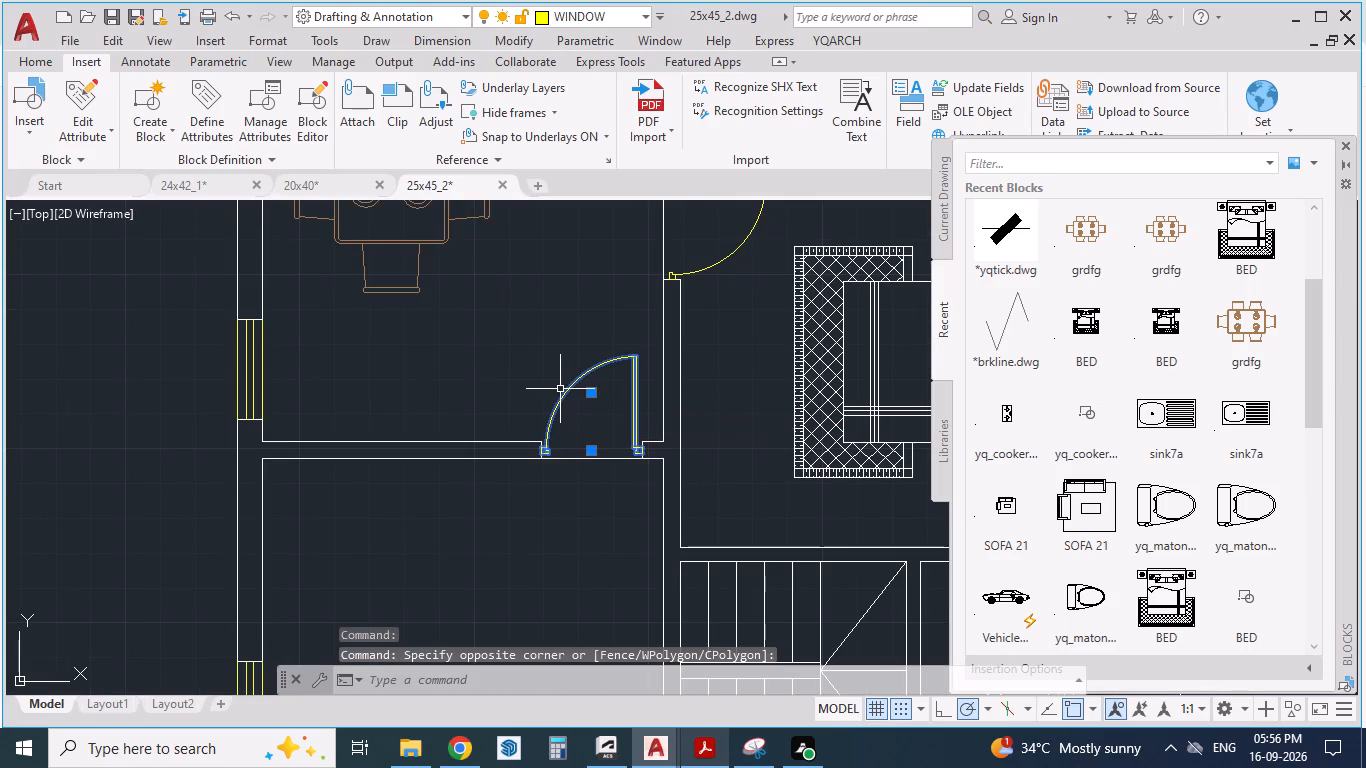
{"action": "key", "text": "Delete"}
Paste the copied entry door, arrow, ENTRY label and steps at the Hall's empty door opening, with the steps on the parking side.
{"action": "scroll", "coordinate": [552, 380], "scroll_direction": "down", "scroll_amount": 2}
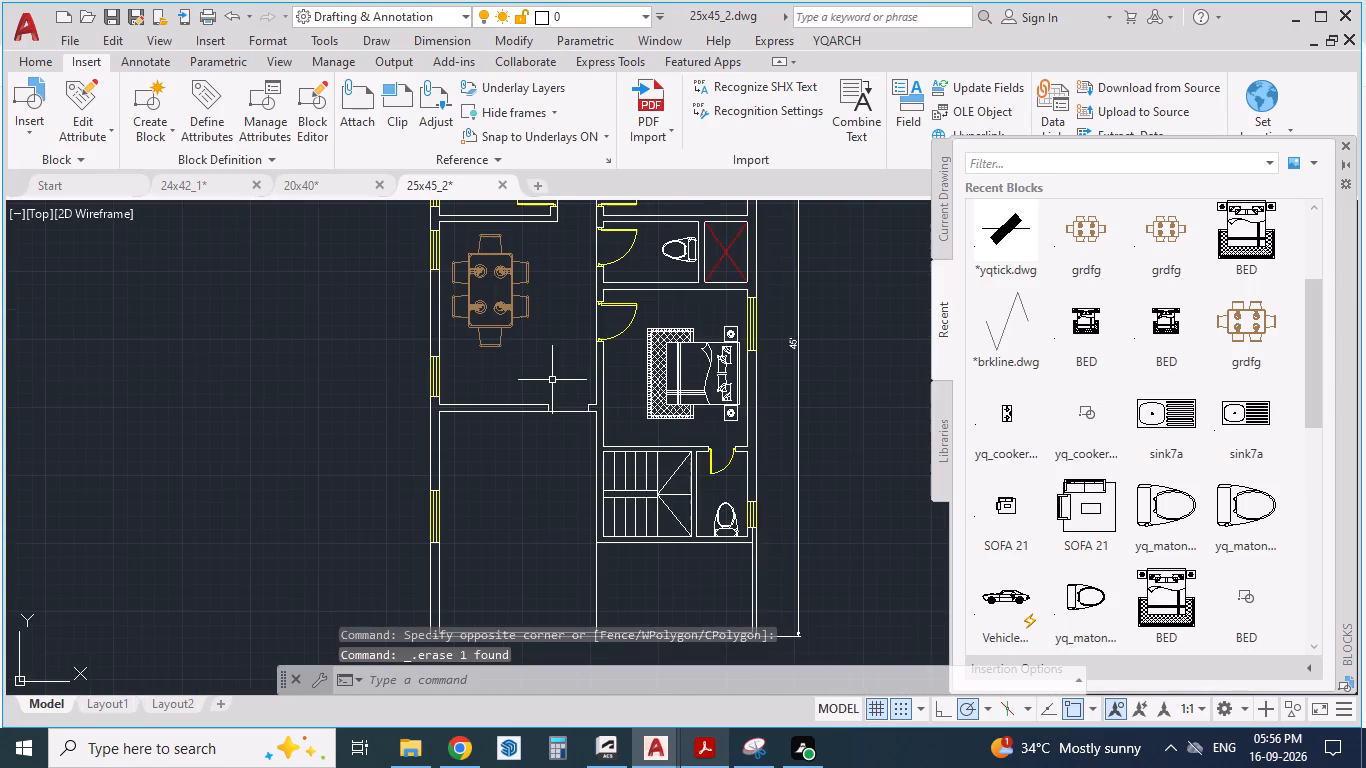
{"action": "scroll", "coordinate": [569, 397], "scroll_direction": "down", "scroll_amount": 1}
{"action": "scroll", "coordinate": [569, 398], "scroll_direction": "up", "scroll_amount": 4}
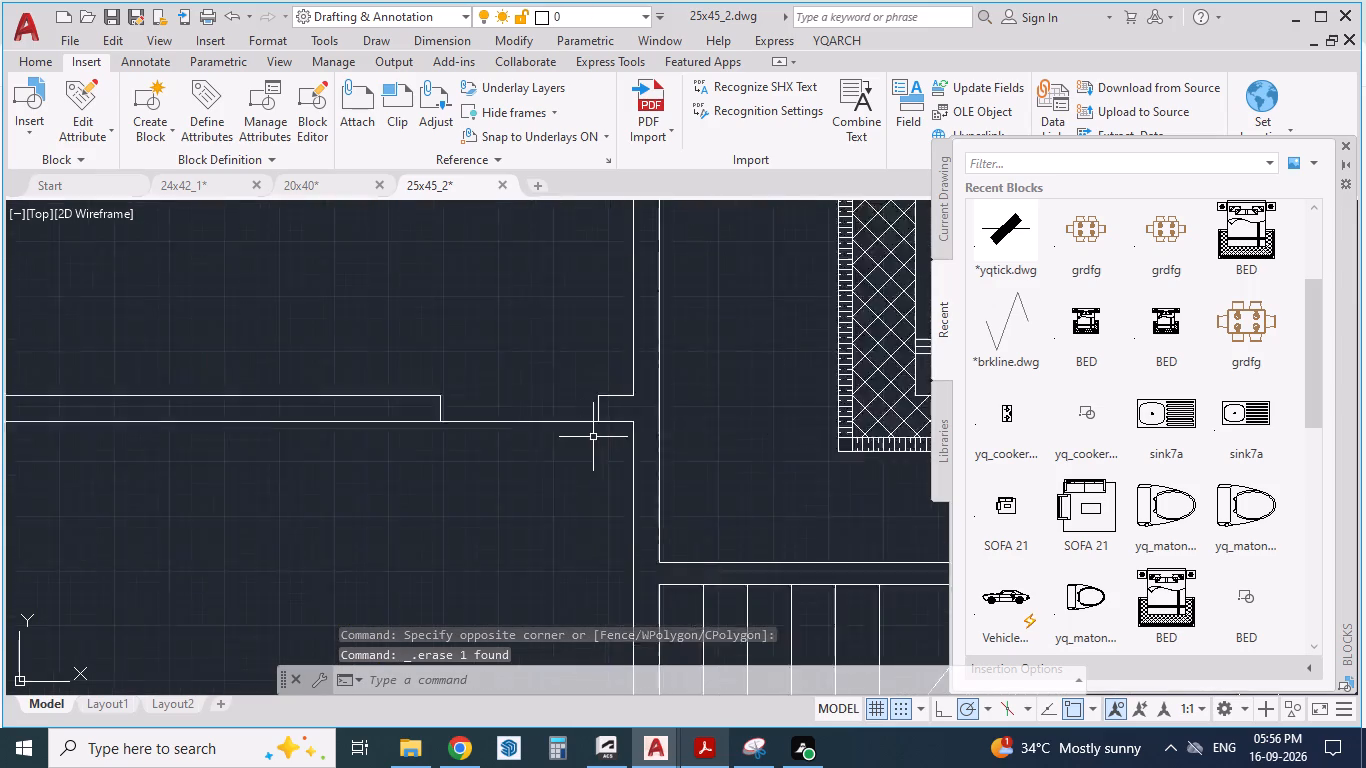
{"action": "scroll", "coordinate": [593, 437], "scroll_direction": "up", "scroll_amount": 1}
{"action": "key", "text": "ctrl+v"}
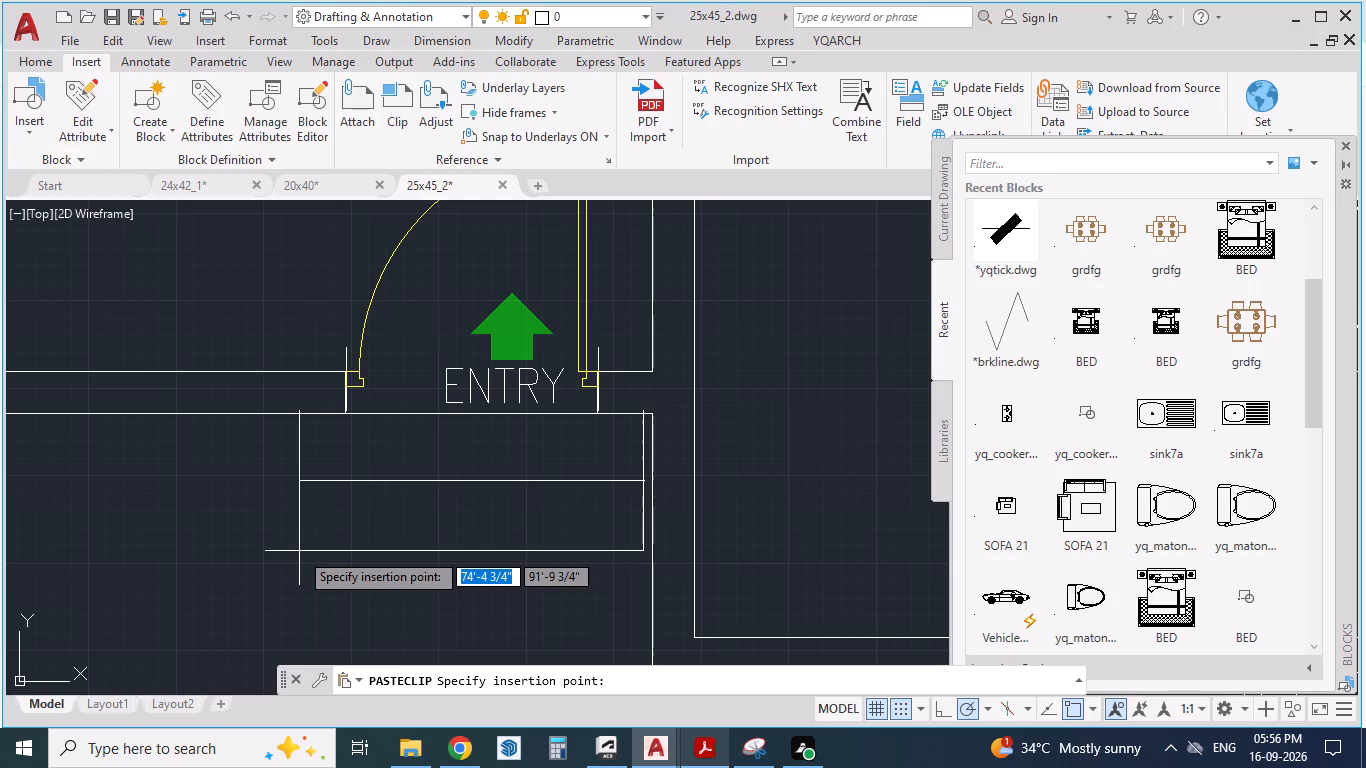
{"action": "scroll", "coordinate": [299, 551], "scroll_direction": "up", "scroll_amount": 1}
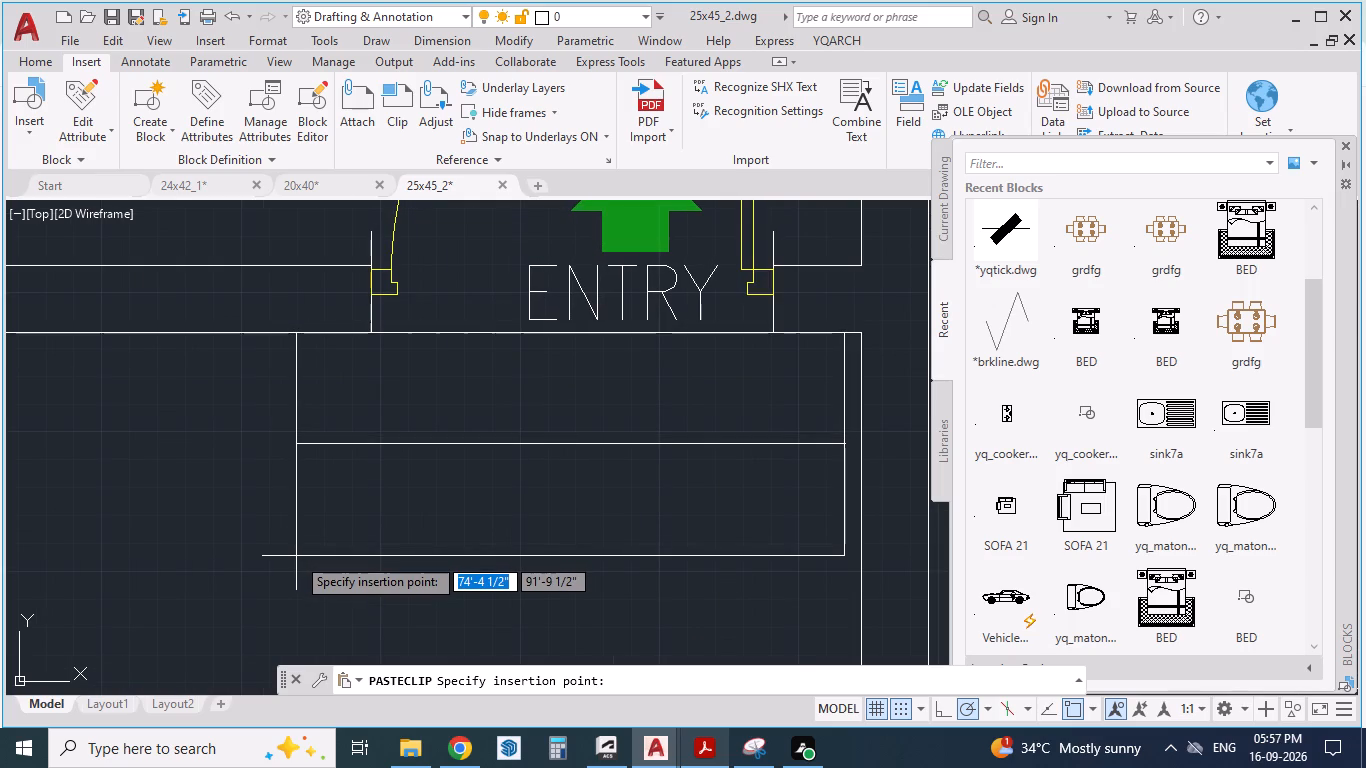
{"action": "left_click", "coordinate": [296, 556]}
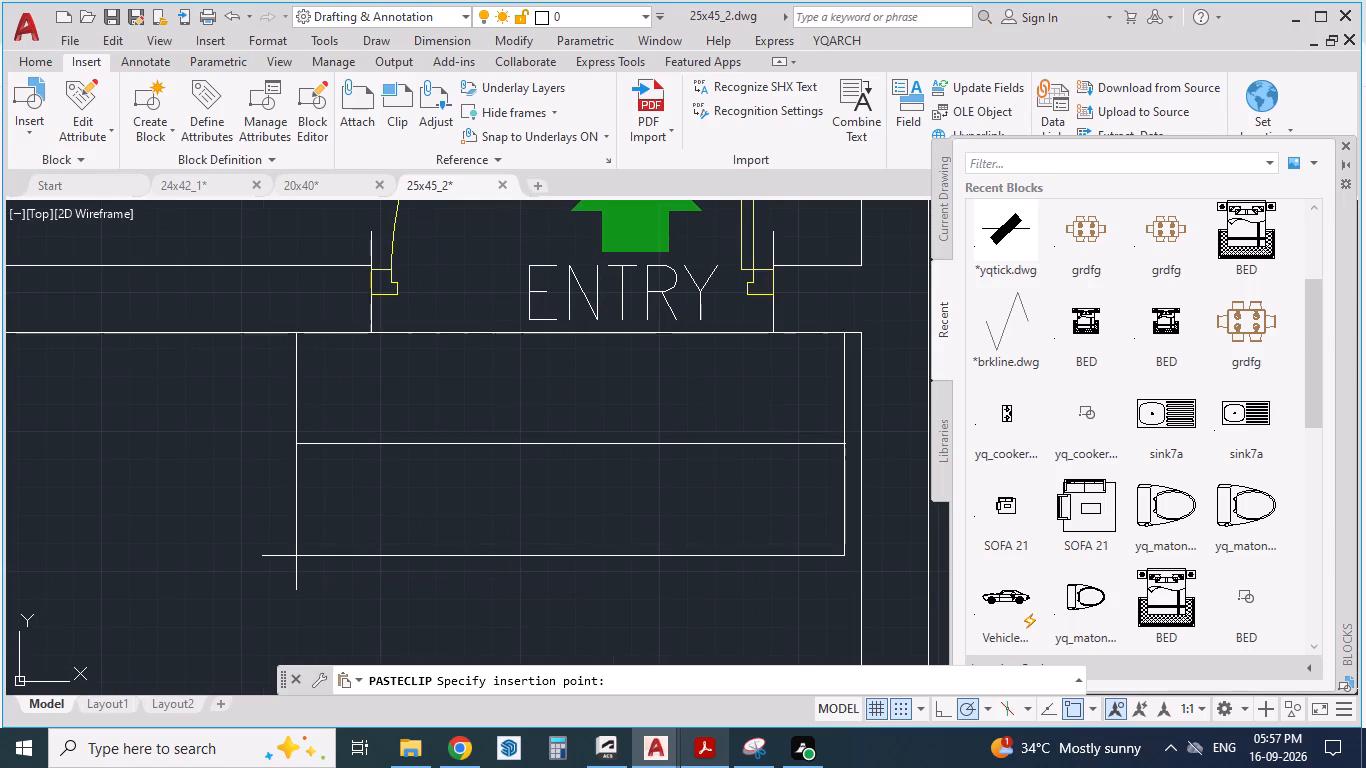
{"action": "scroll", "coordinate": [306, 542], "scroll_direction": "down", "scroll_amount": 1}
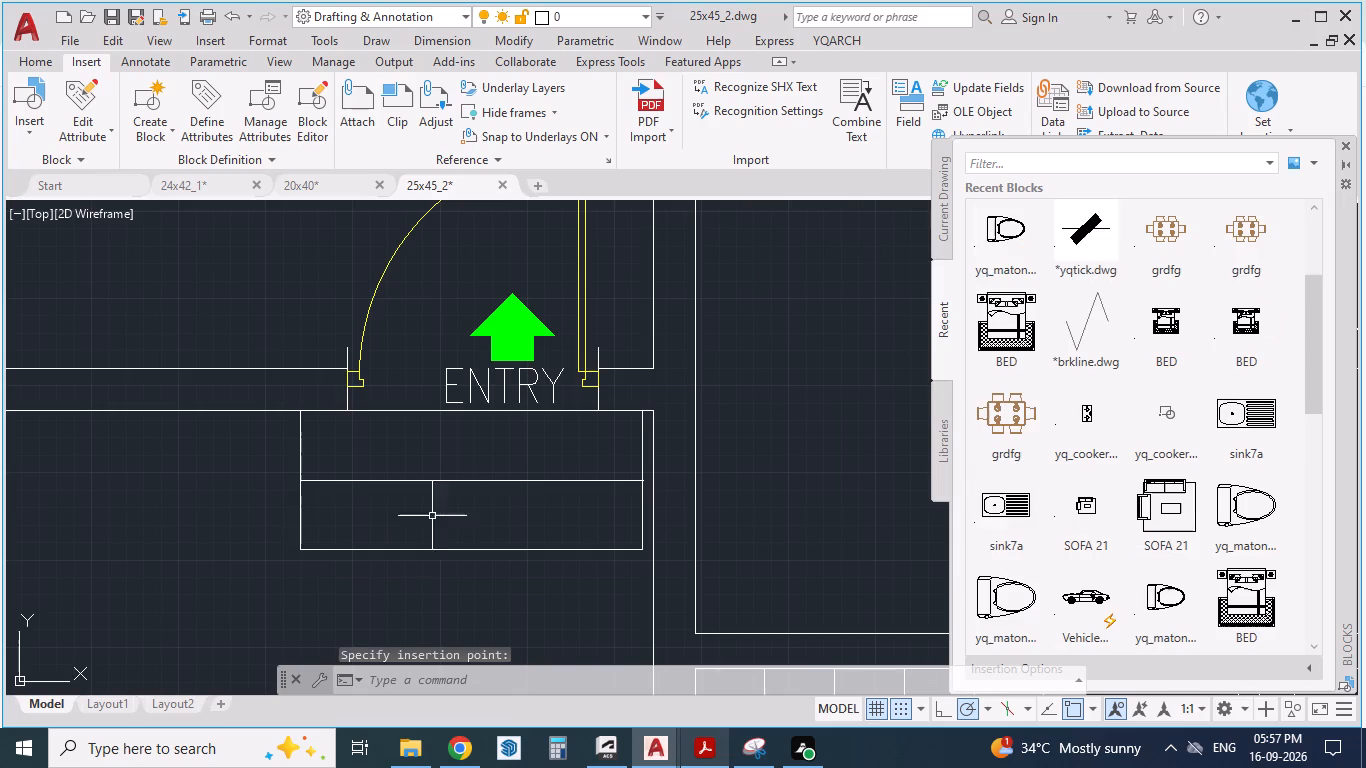
{"action": "scroll", "coordinate": [472, 501], "scroll_direction": "down", "scroll_amount": 1}
{"action": "scroll", "coordinate": [520, 417], "scroll_direction": "up", "scroll_amount": 1}
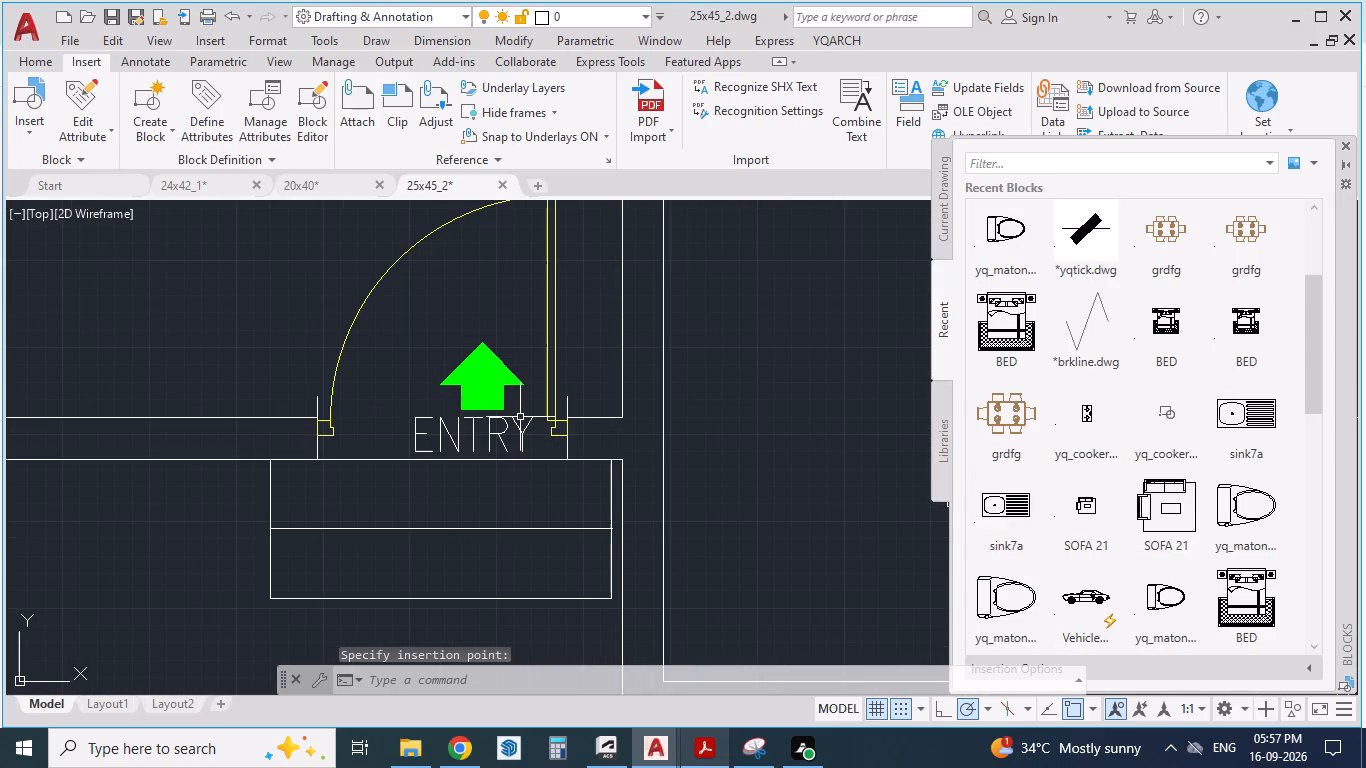
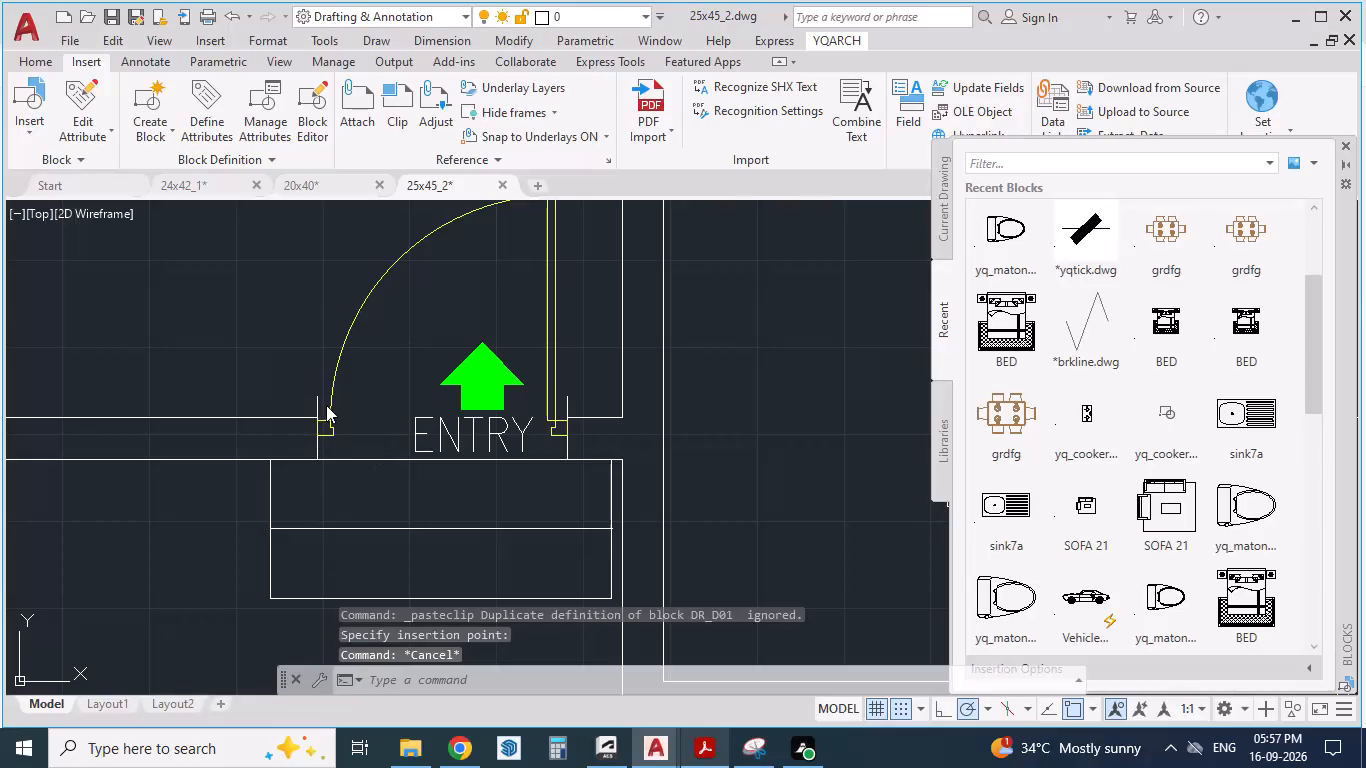
Trim the ends of the two entry door jamb lines that project past the wall line into the Hall.
{"action": "left_click", "coordinate": [718, 752]}
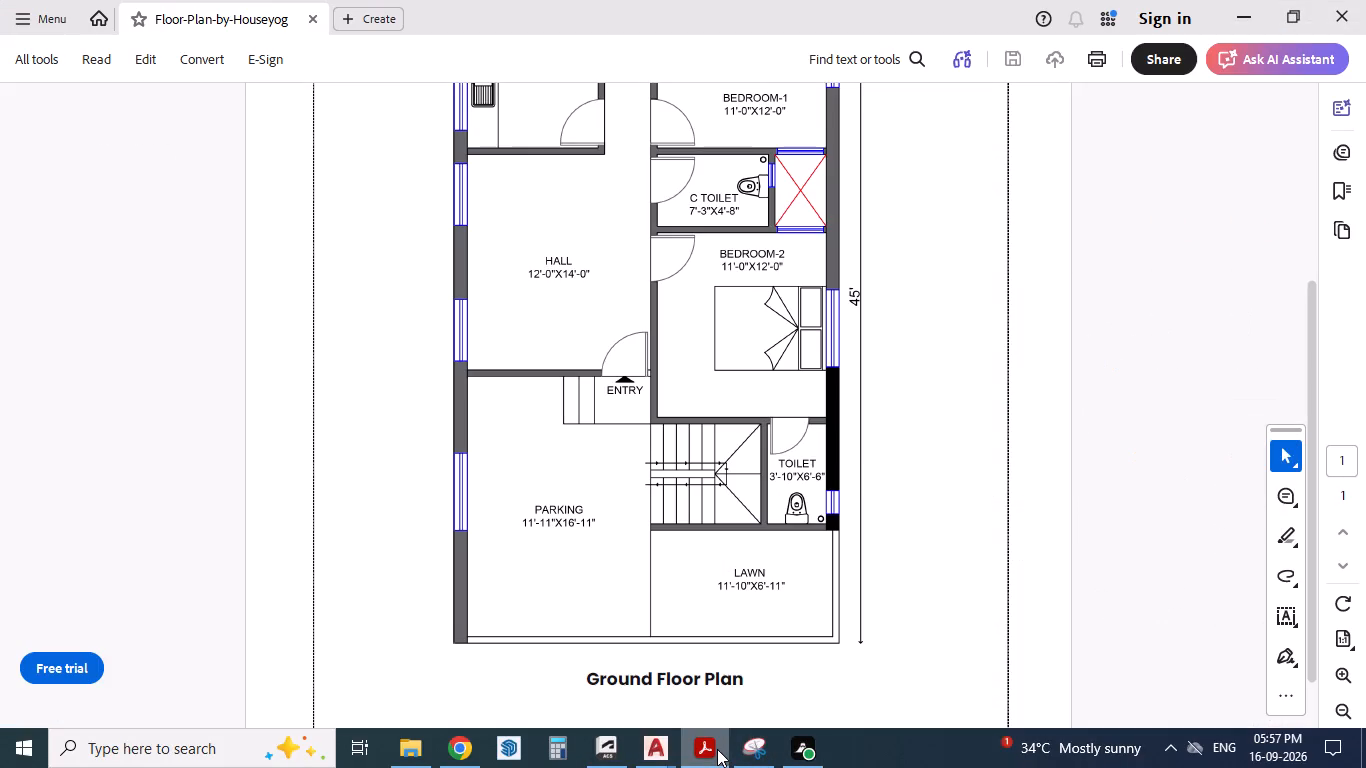
{"action": "left_click", "coordinate": [717, 749]}
{"action": "scroll", "coordinate": [481, 409], "scroll_direction": "down", "scroll_amount": 1}
{"action": "scroll", "coordinate": [347, 454], "scroll_direction": "up", "scroll_amount": 2}
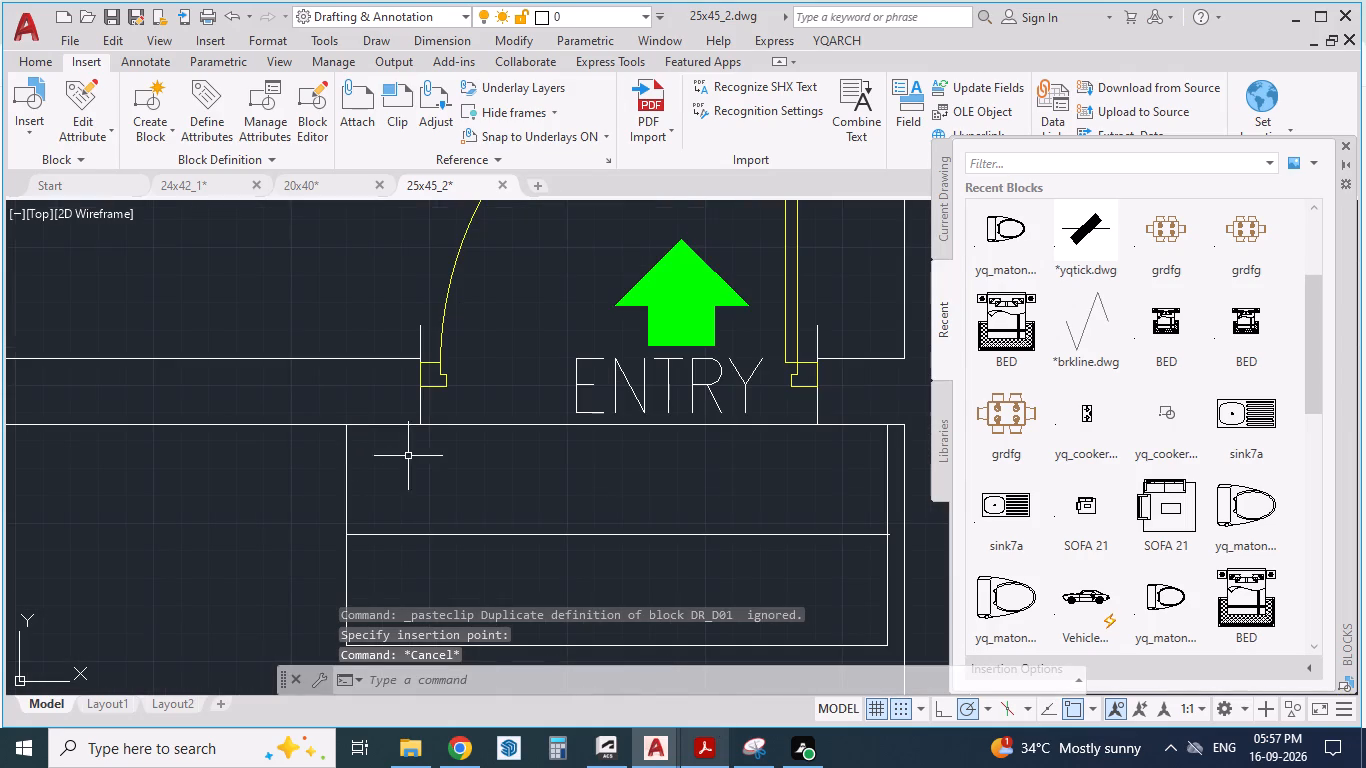
{"action": "key", "text": "r"}
{"action": "key", "text": "Return"}
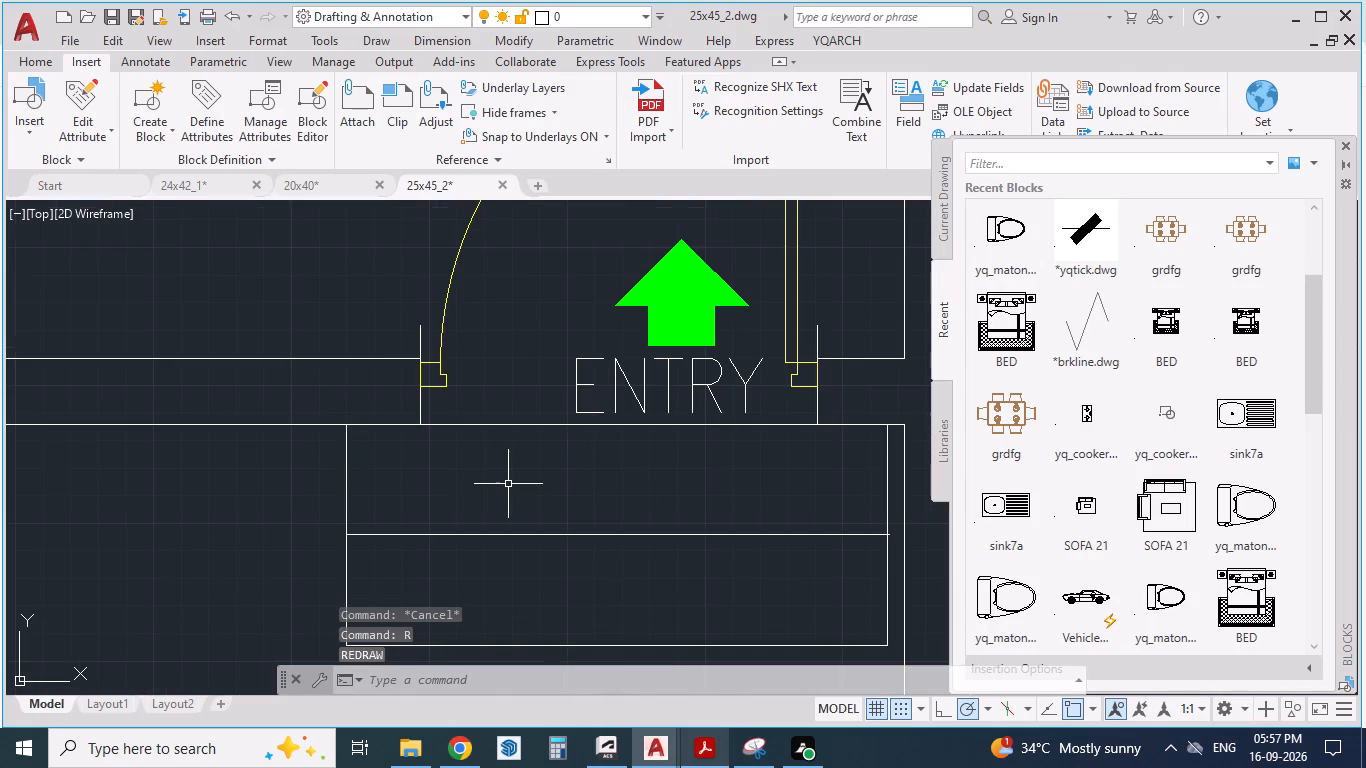
{"action": "key", "text": "Escape"}
{"action": "key", "text": "Escape"}
{"action": "type", "text": "TR"}
{"action": "key", "text": "Return"}
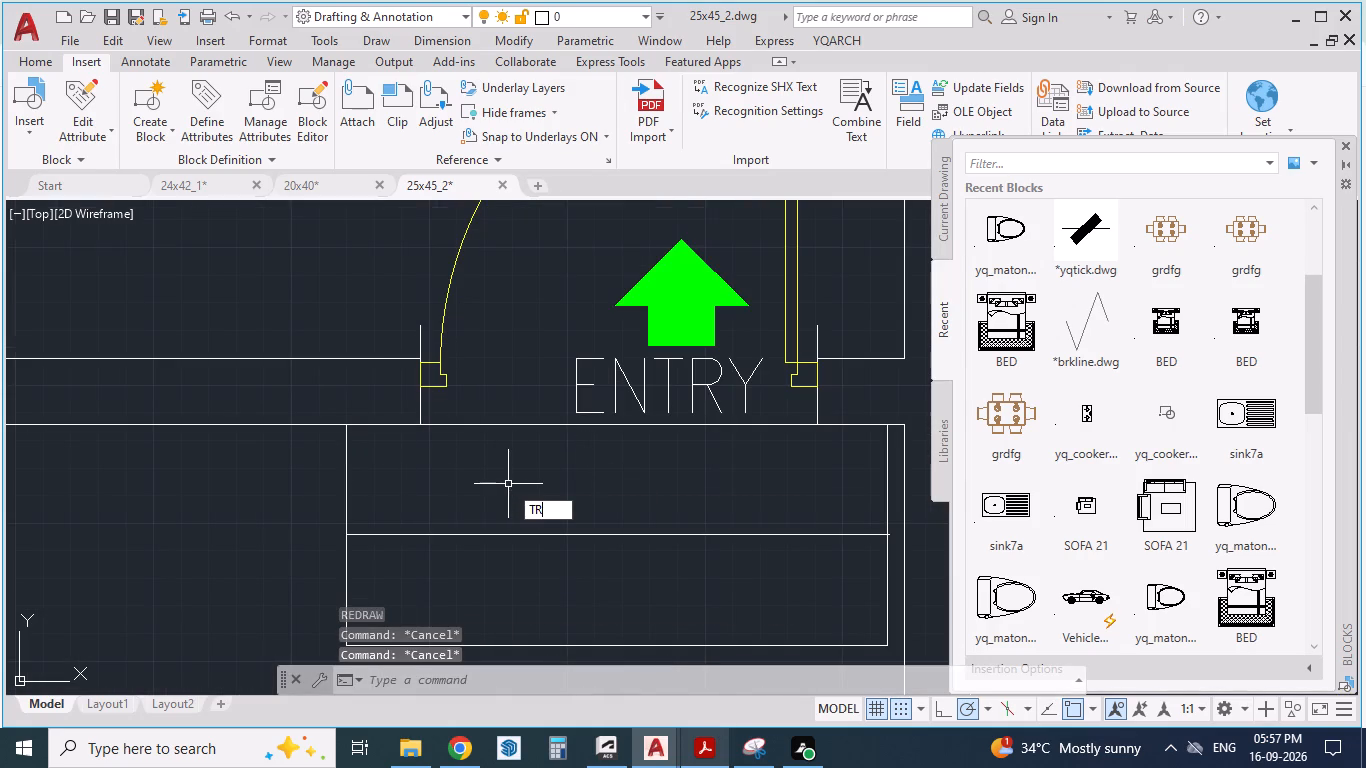
{"action": "left_click", "coordinate": [421, 336]}
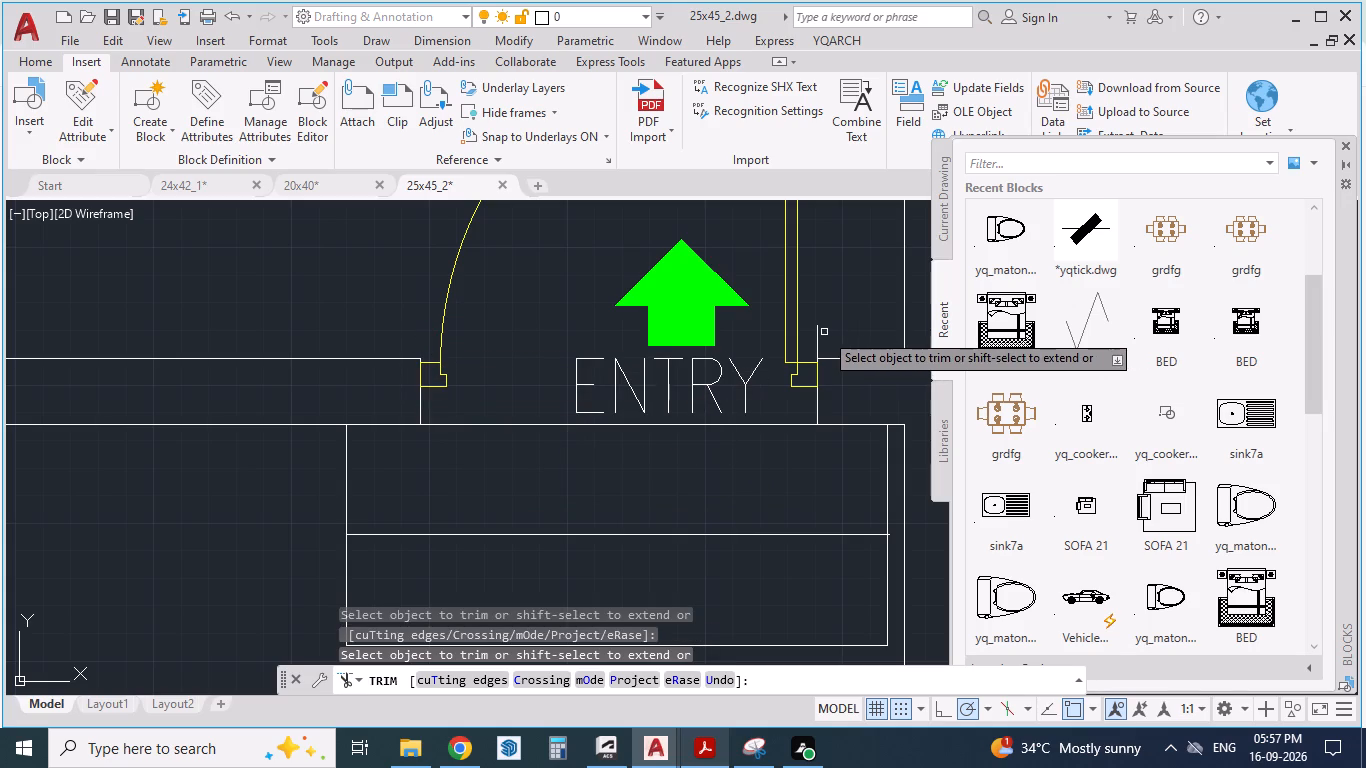
{"action": "left_click", "coordinate": [819, 334]}
Check the layout of the entry steps in the reference PDF, and return to the drawing.
{"action": "scroll", "coordinate": [506, 414], "scroll_direction": "down", "scroll_amount": 2}
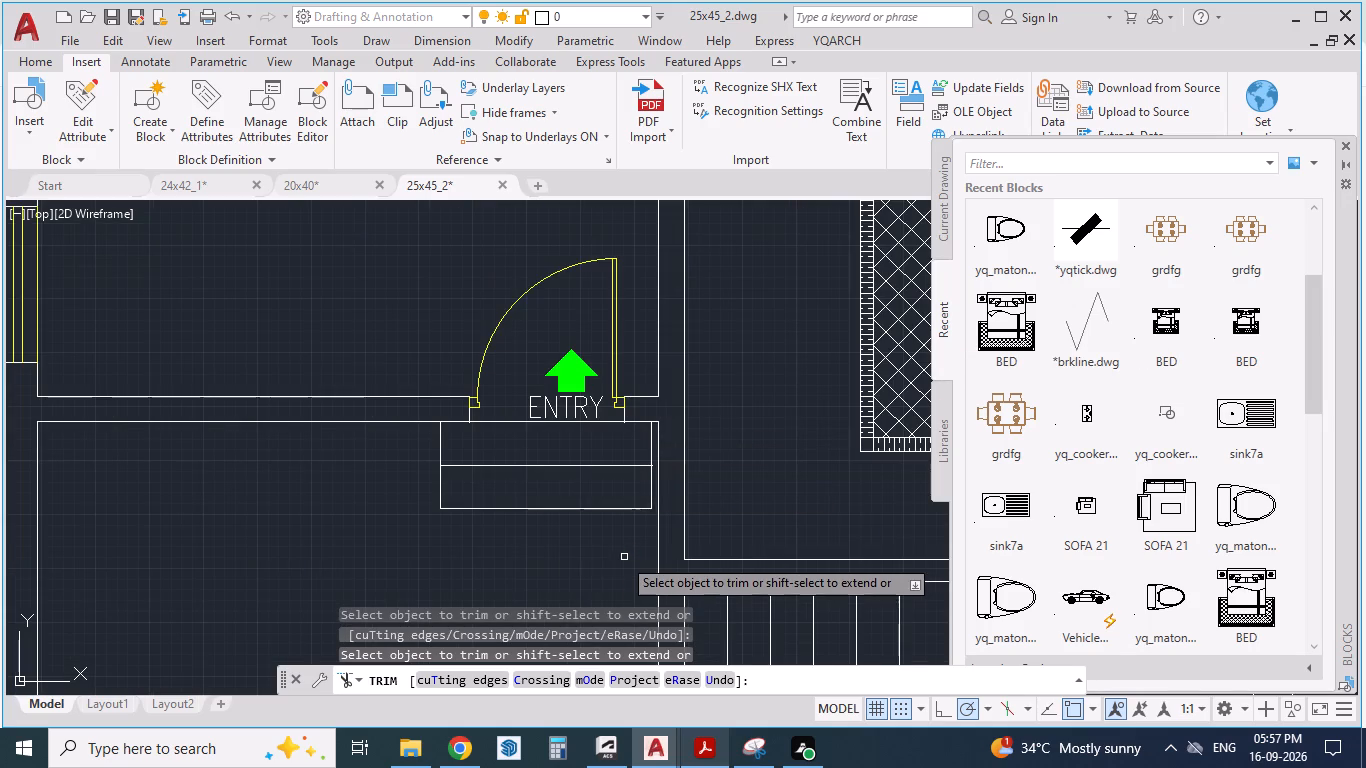
{"action": "scroll", "coordinate": [615, 540], "scroll_direction": "up", "scroll_amount": 2}
{"action": "left_click", "coordinate": [707, 744]}
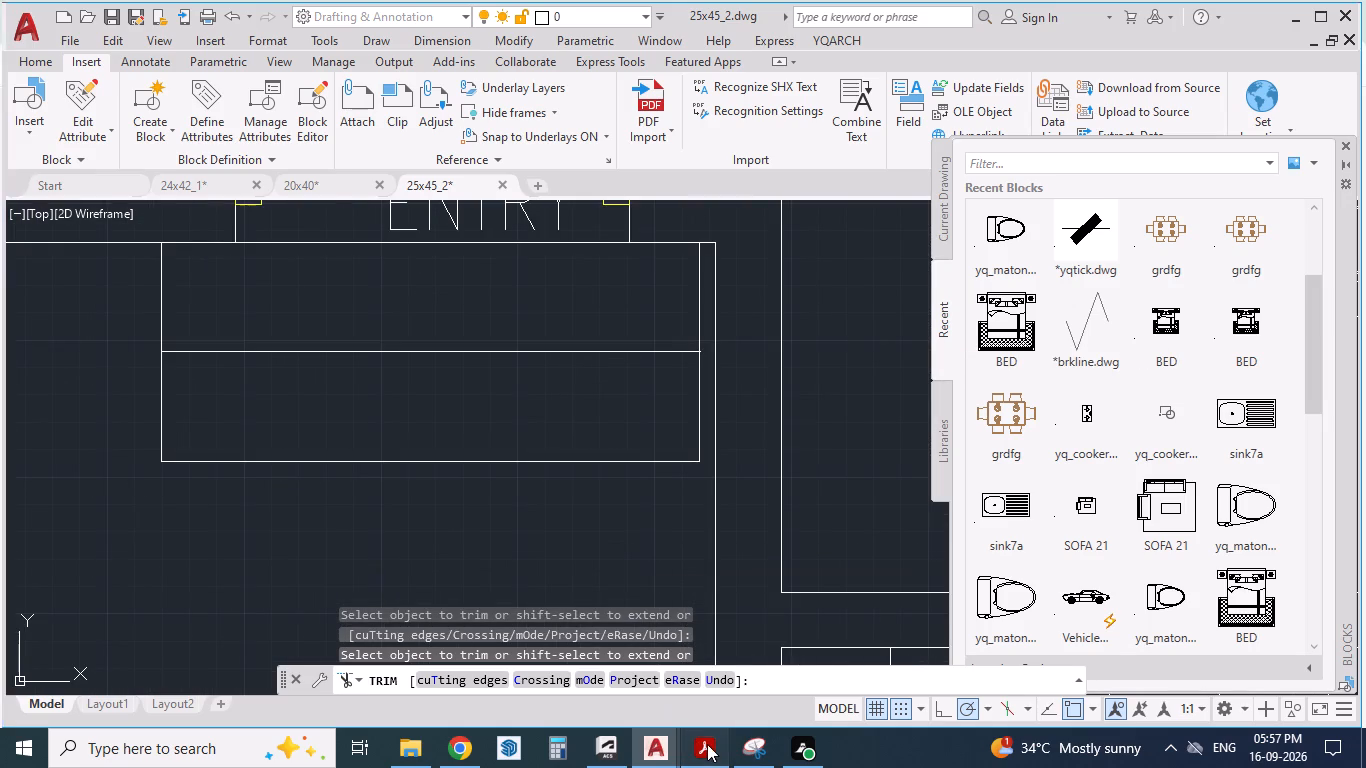
{"action": "left_click", "coordinate": [693, 753]}
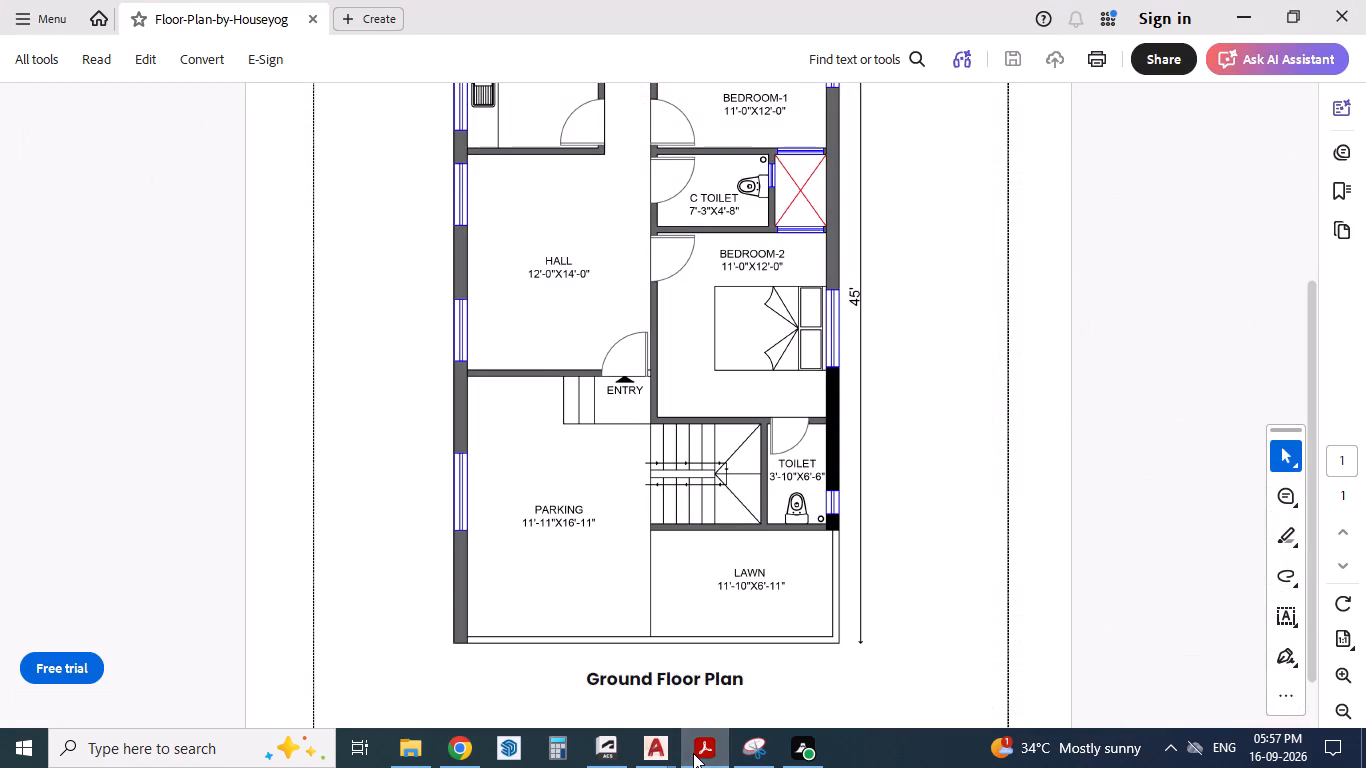
{"action": "scroll", "coordinate": [600, 398], "scroll_direction": "down", "scroll_amount": 2}
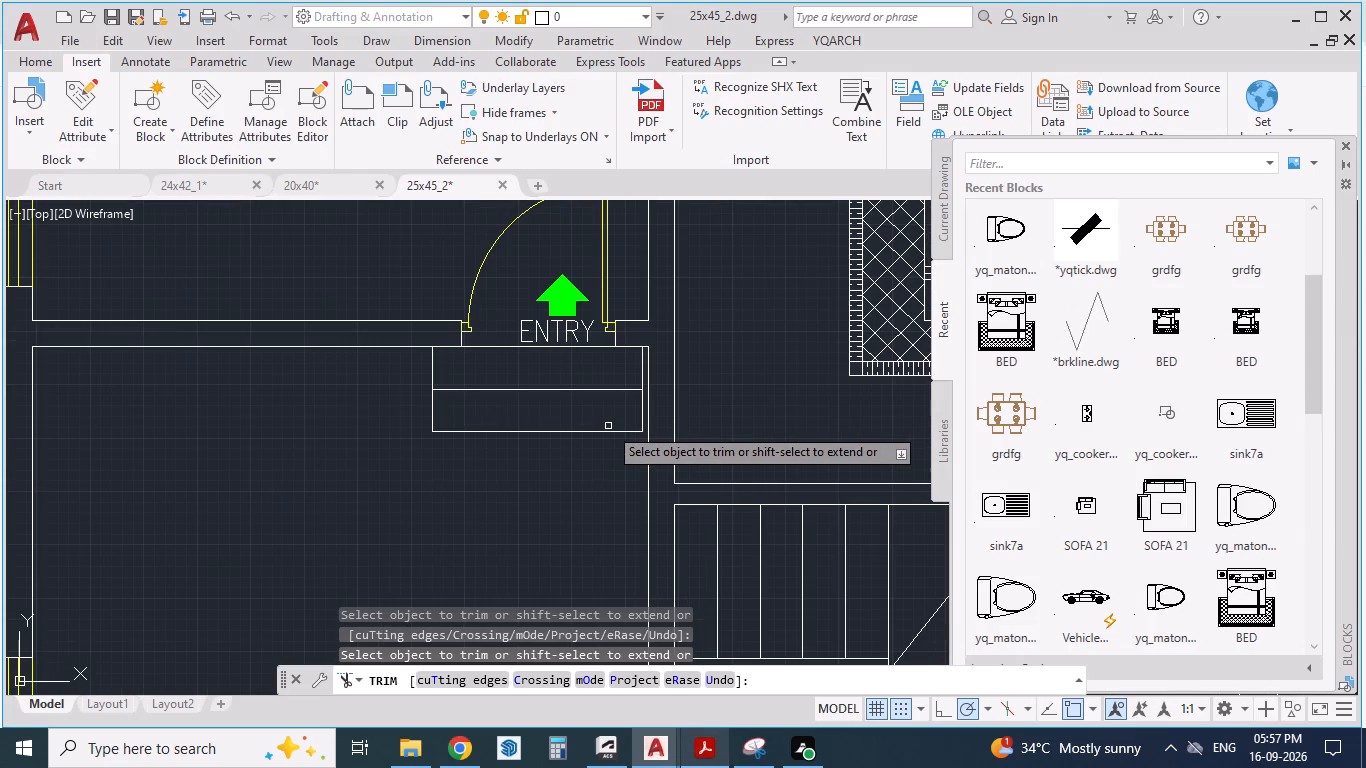
{"action": "scroll", "coordinate": [609, 425], "scroll_direction": "up", "scroll_amount": 1}
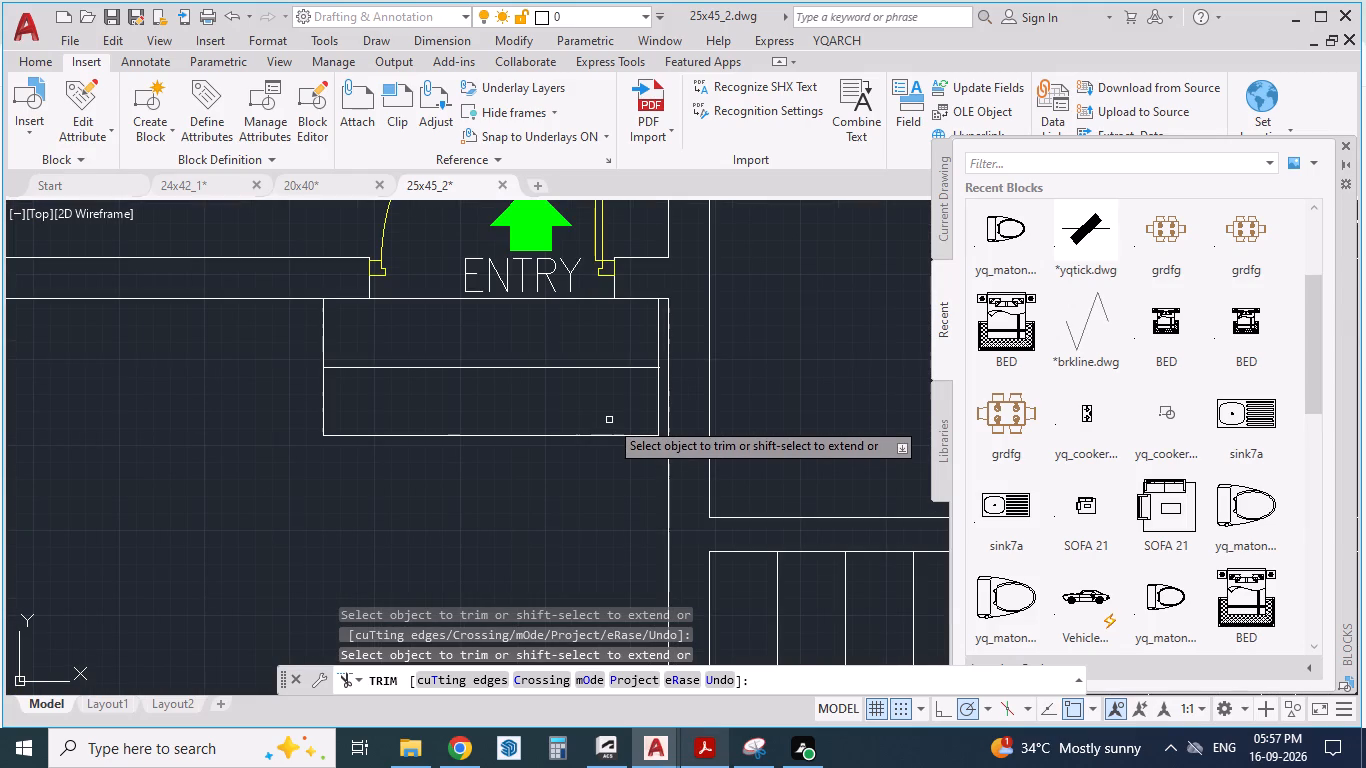
{"action": "scroll", "coordinate": [641, 371], "scroll_direction": "up", "scroll_amount": 1}
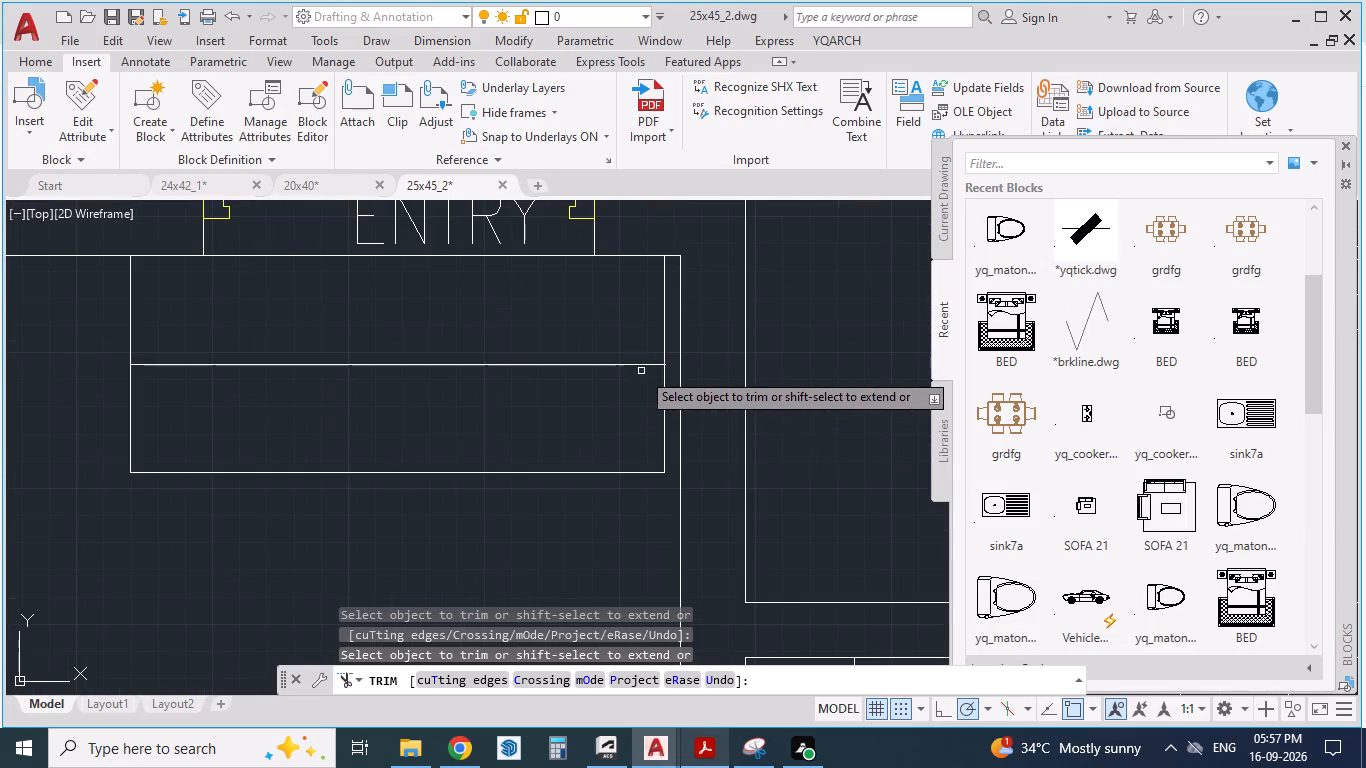
Trim away the entry steps' short end line beside the staircase-side wall and the middle tread line.
{"action": "key", "text": "Escape"}
{"action": "key", "text": "Escape"}
{"action": "type", "text": "TR"}
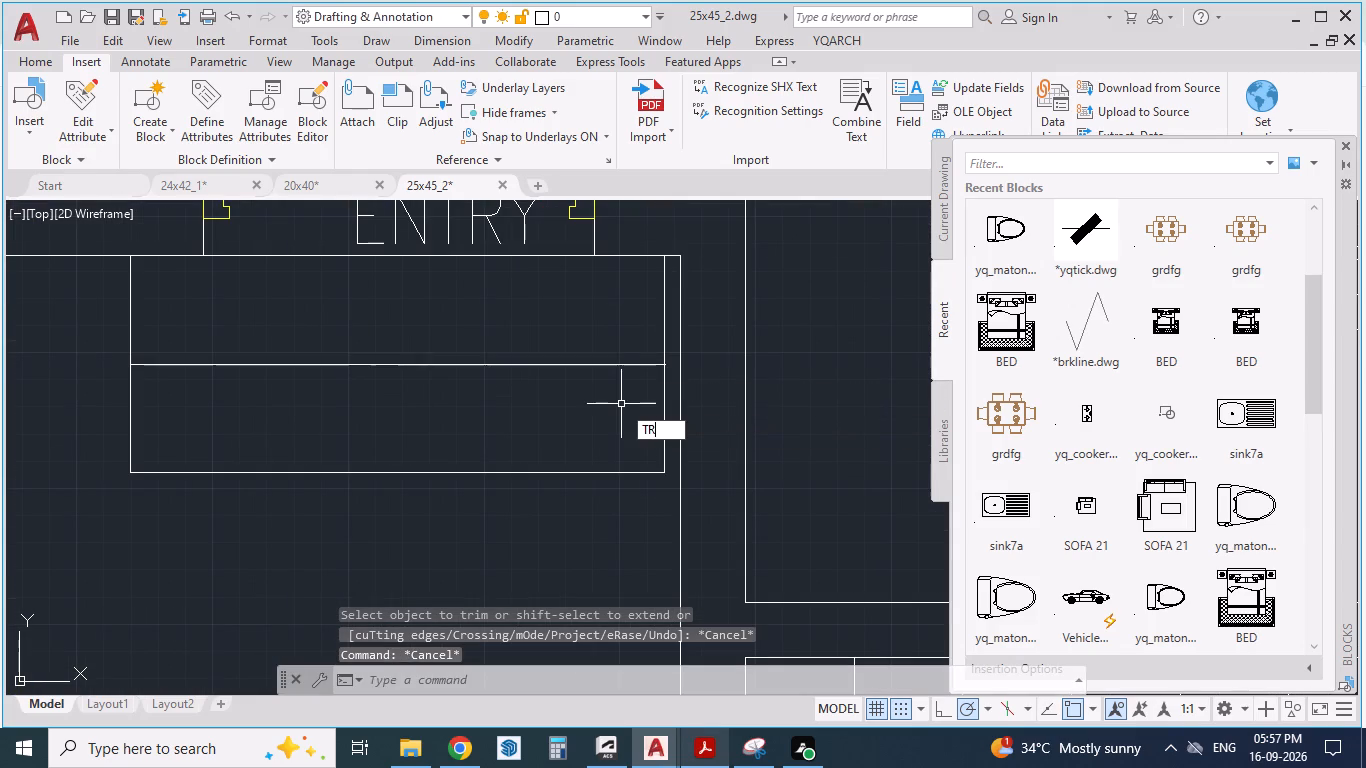
{"action": "key", "text": "Return"}
{"action": "left_click", "coordinate": [661, 327]}
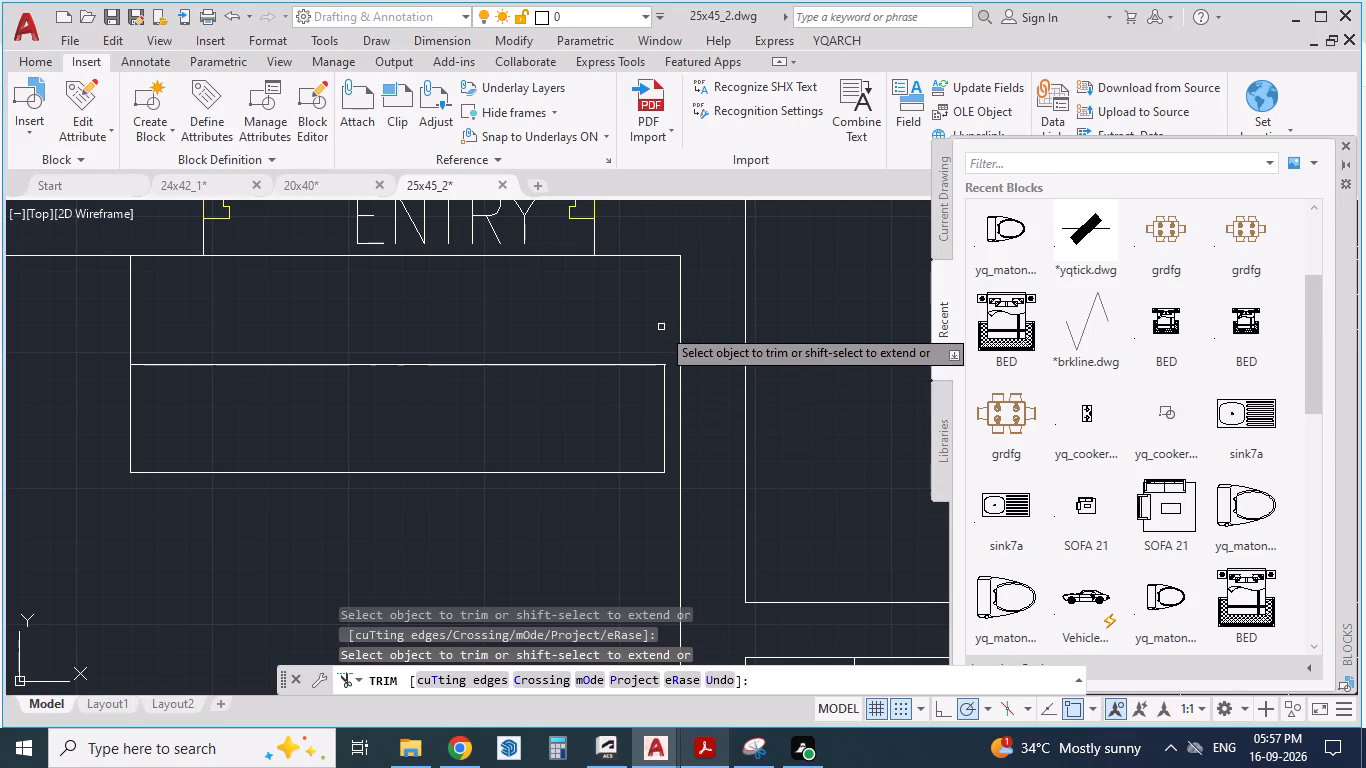
{"action": "left_click", "coordinate": [661, 437]}
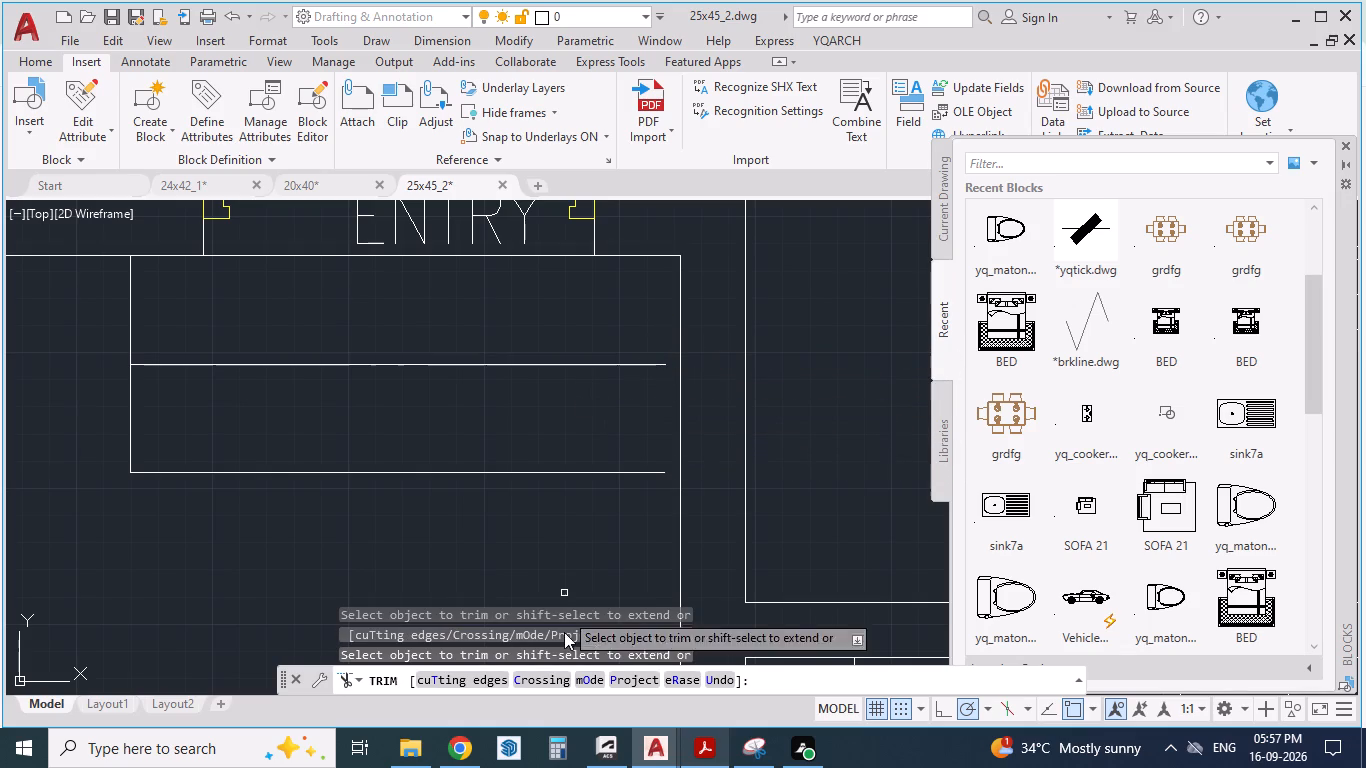
{"action": "left_click", "coordinate": [714, 745]}
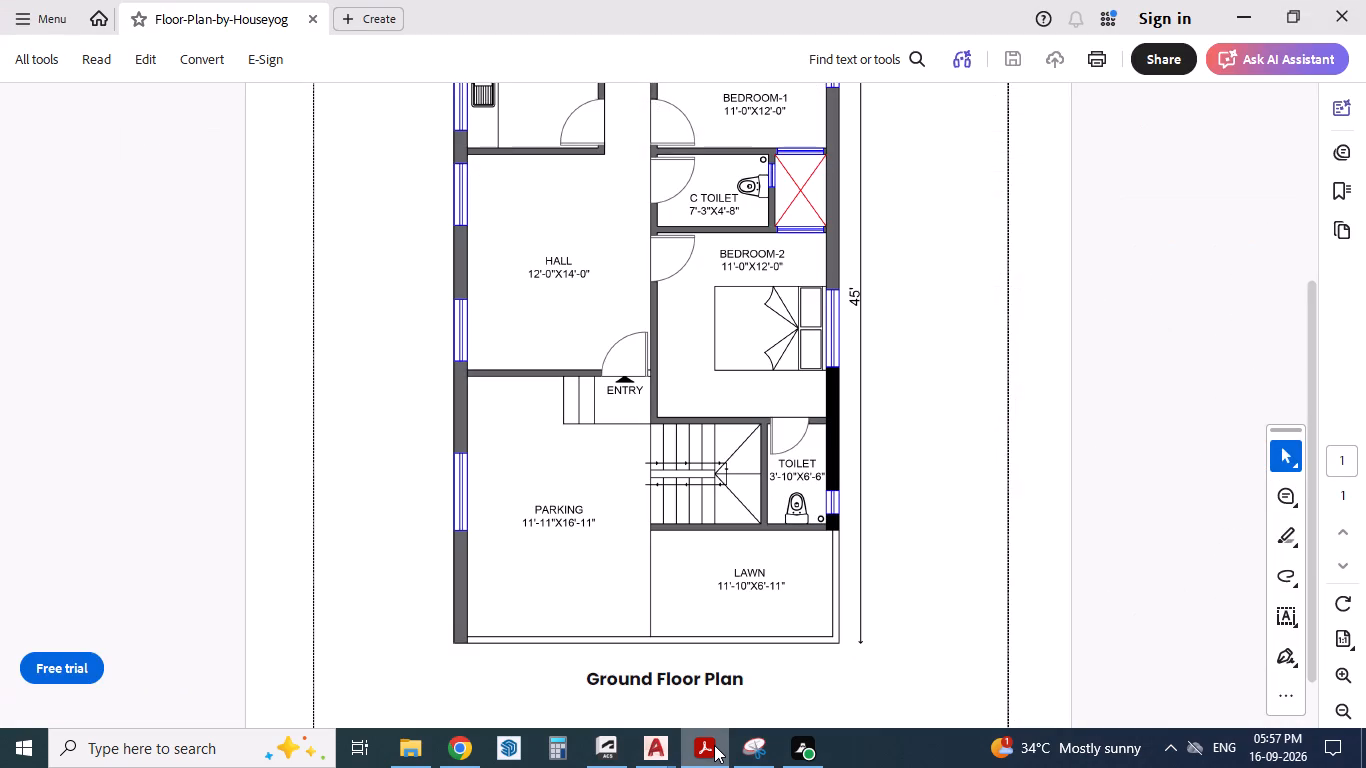
{"action": "left_click", "coordinate": [714, 745]}
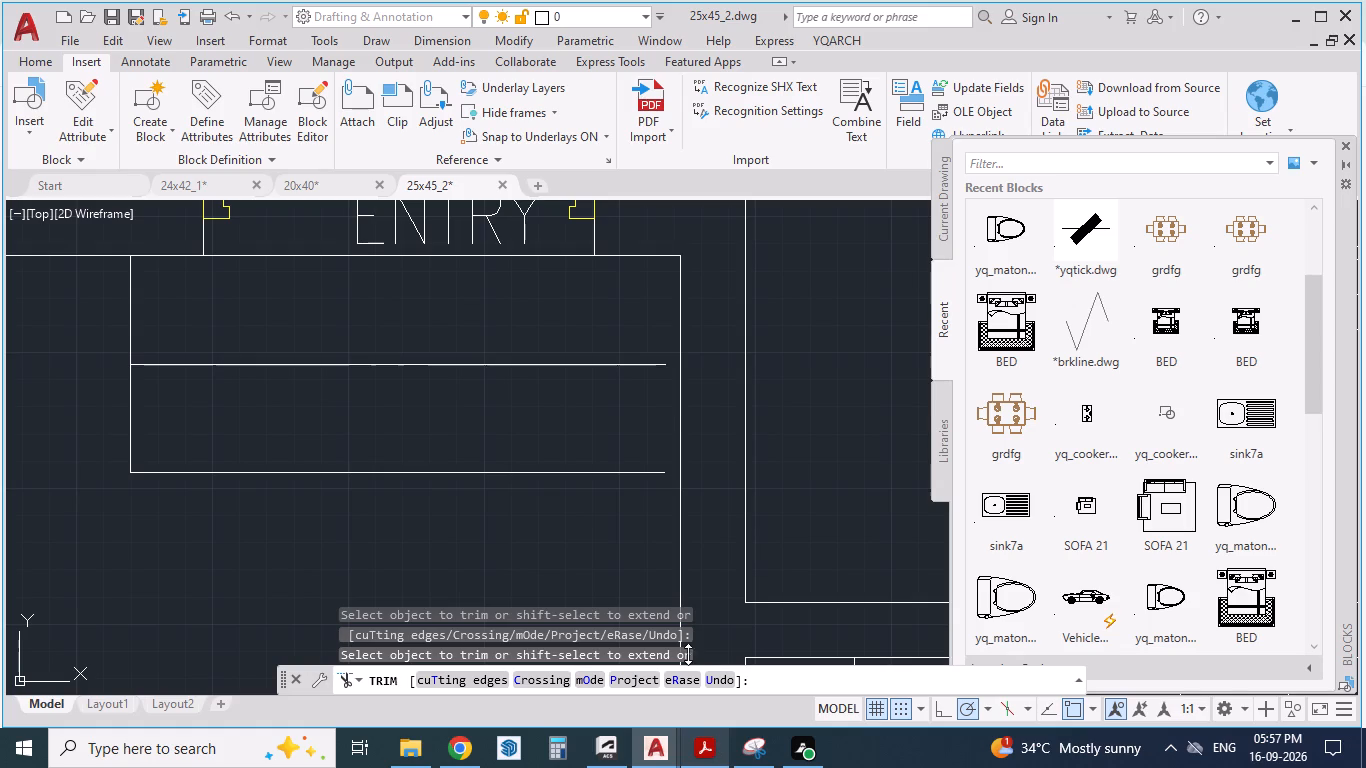
{"action": "left_click", "coordinate": [543, 362]}
{"action": "scroll", "coordinate": [574, 372], "scroll_direction": "down", "scroll_amount": 1}
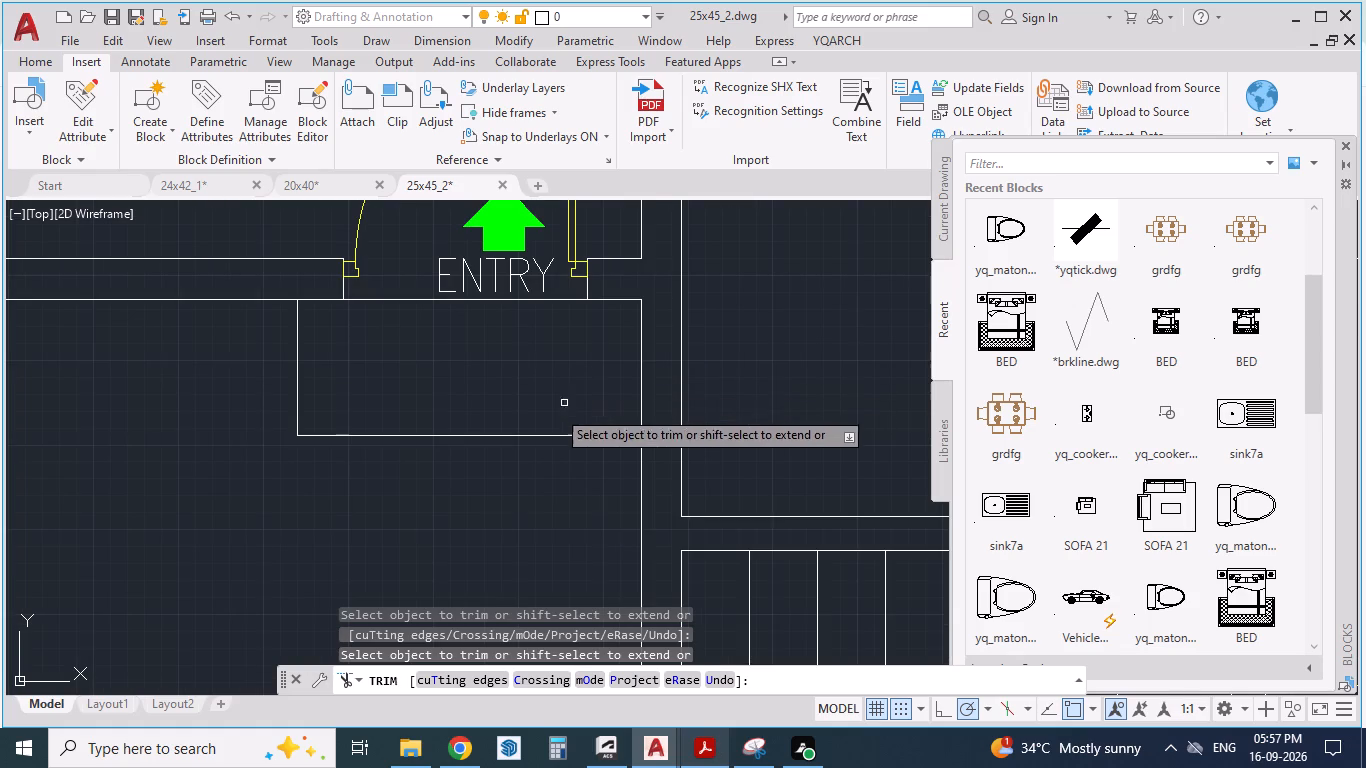
{"action": "key", "text": "Escape"}
{"action": "key", "text": "Escape"}
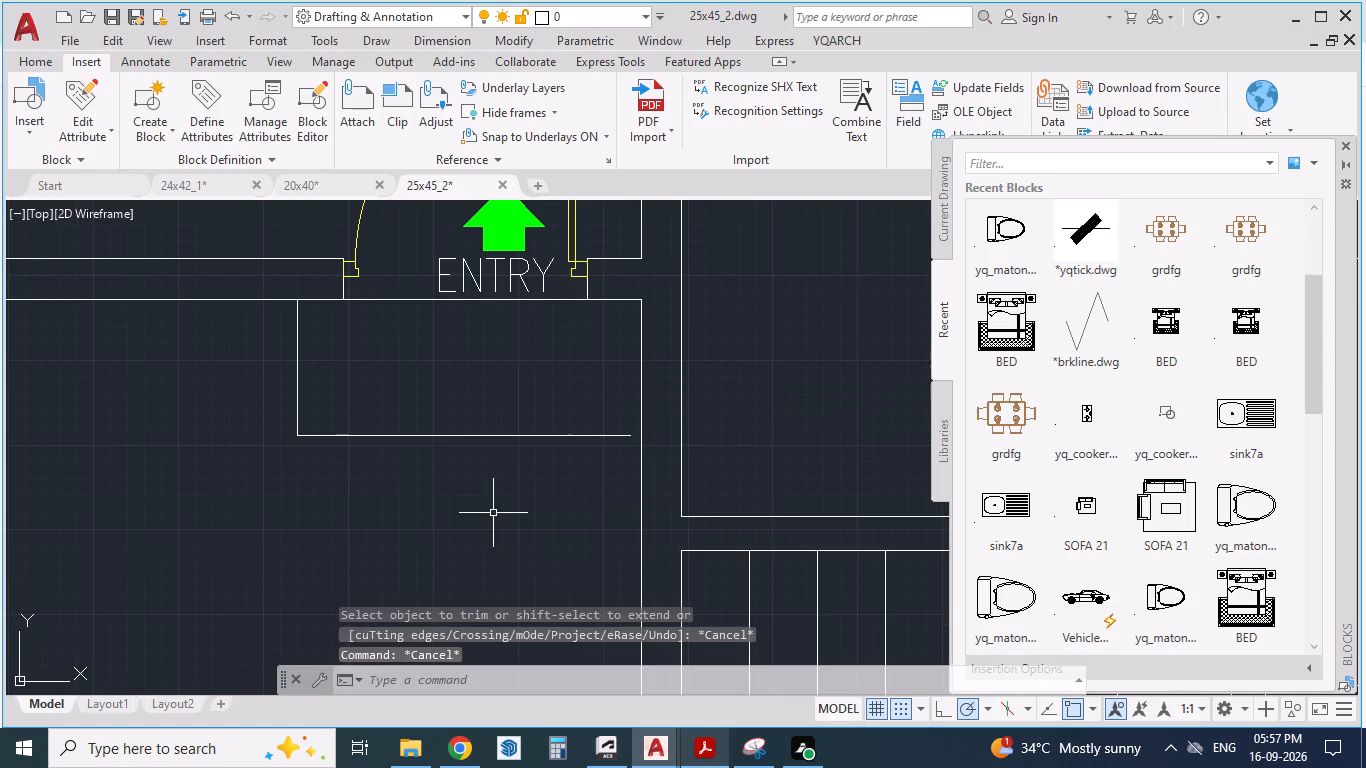
Extend the front line of the entry steps to the parking's staircase-side wall line.
{"action": "type", "text": "EX"}
{"action": "key", "text": "Return"}
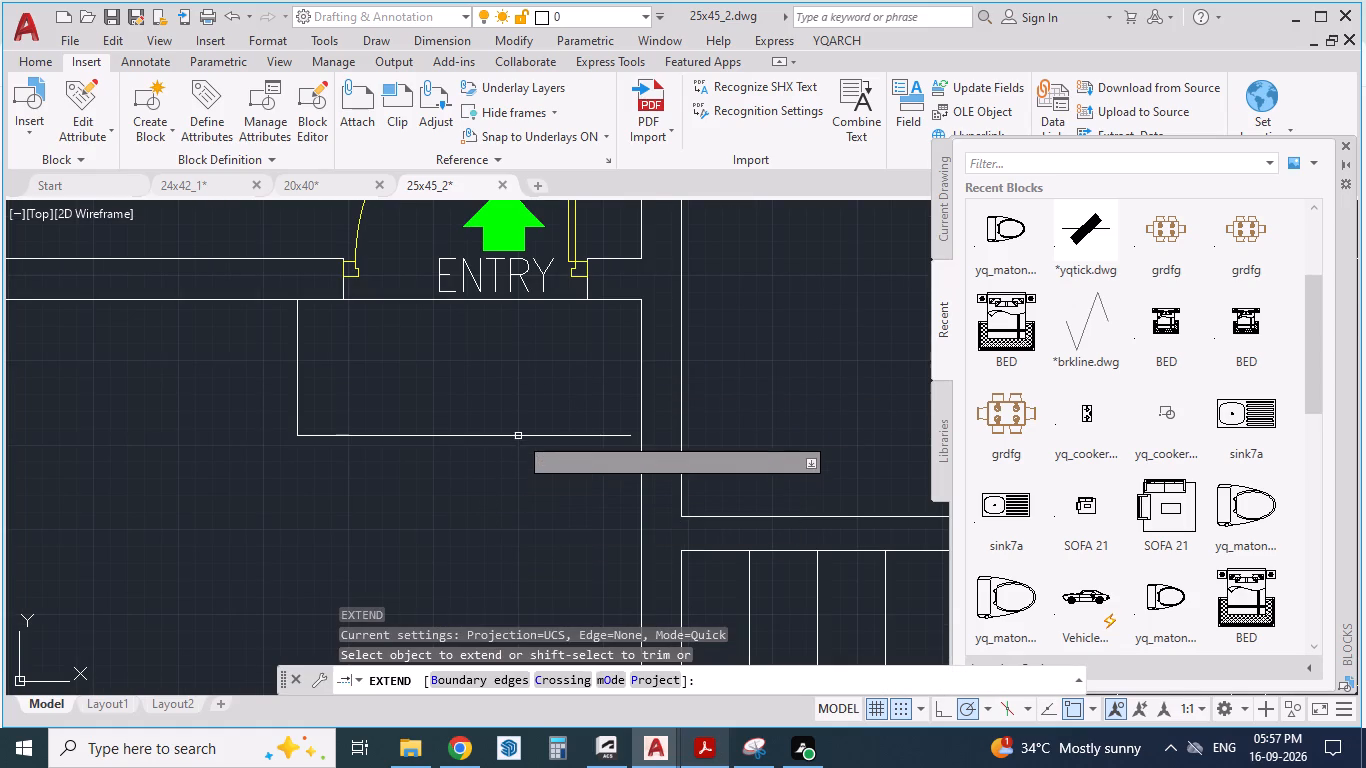
{"action": "left_click", "coordinate": [543, 436]}
{"action": "key", "text": "Escape"}
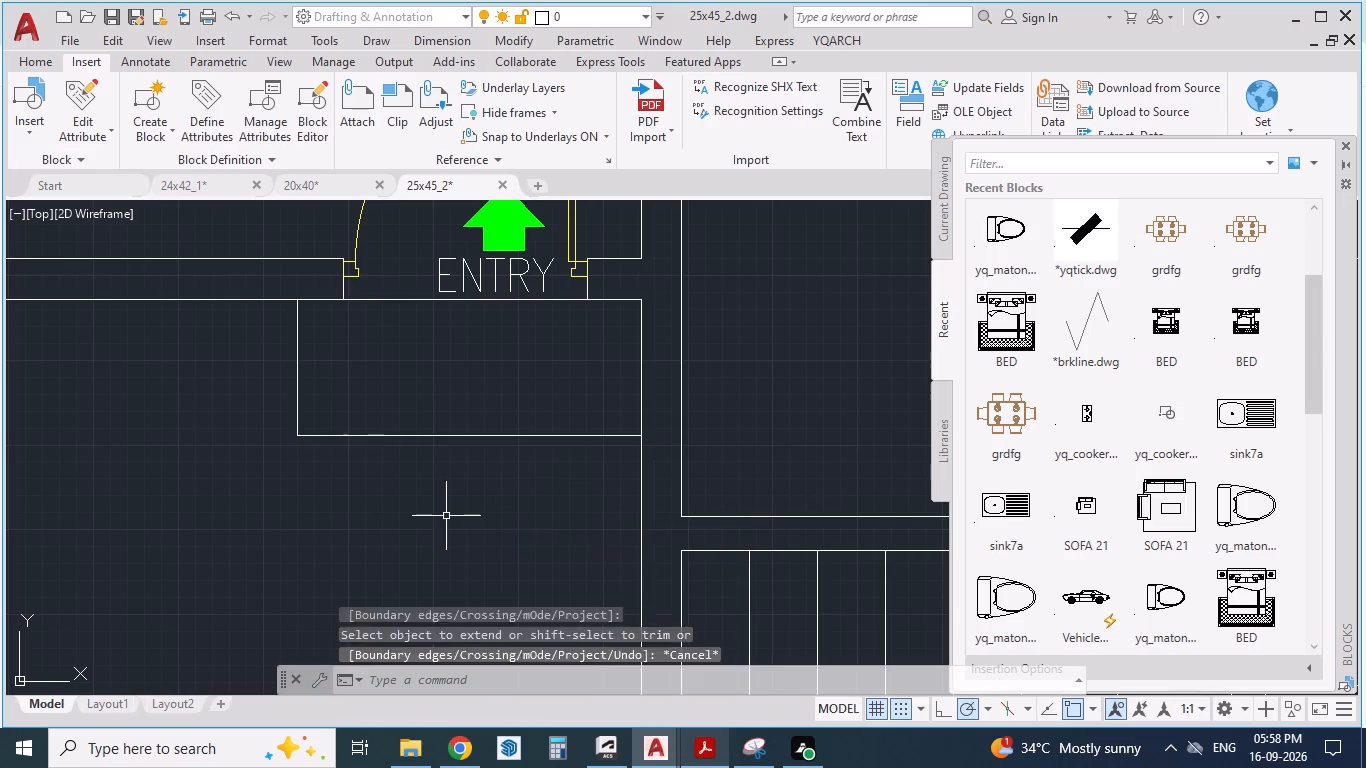
{"action": "key", "text": "Escape"}
Offset the entry landing's side line 10" outward twice, away from the staircase-side wall, to form two treads.
{"action": "key", "text": "o"}
{"action": "key", "text": "Return"}
{"action": "type", "text": "10\""}
{"action": "key", "text": "Return"}
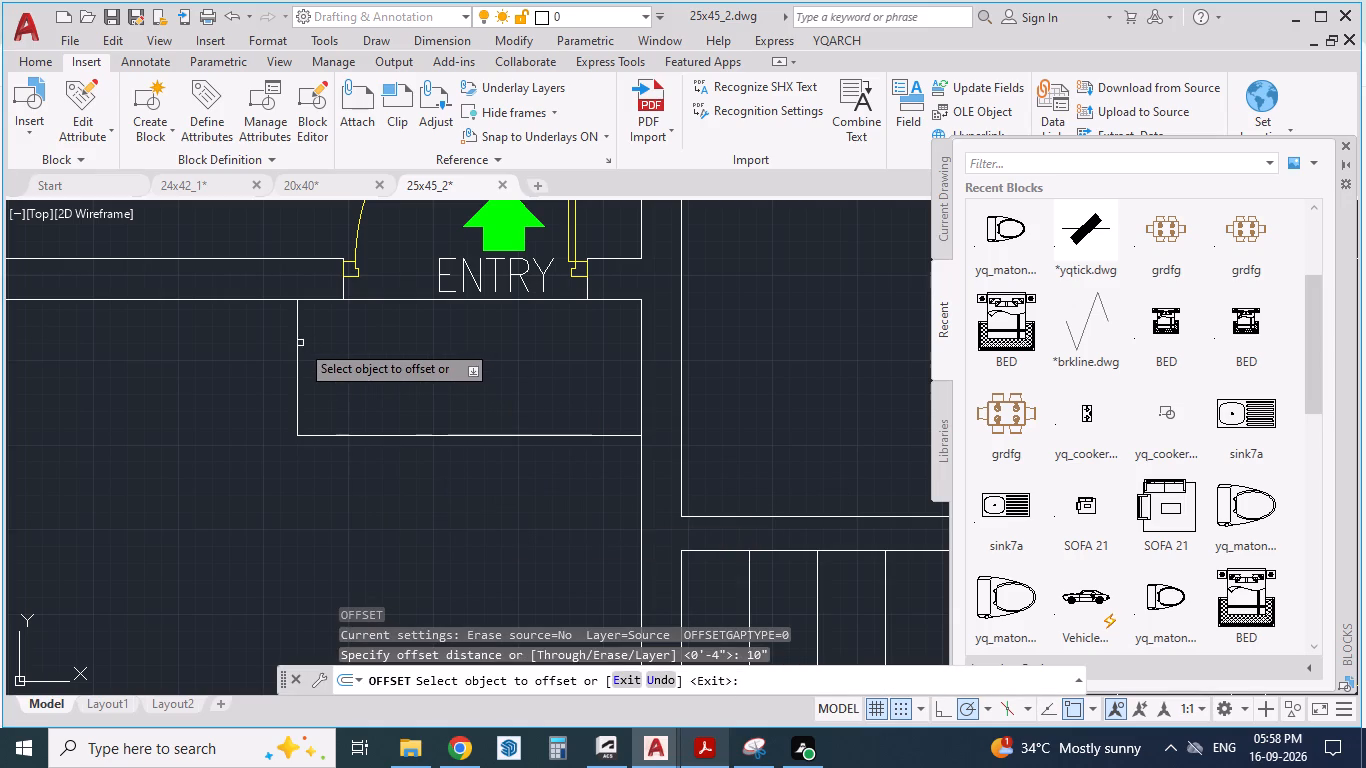
{"action": "left_click", "coordinate": [297, 341]}
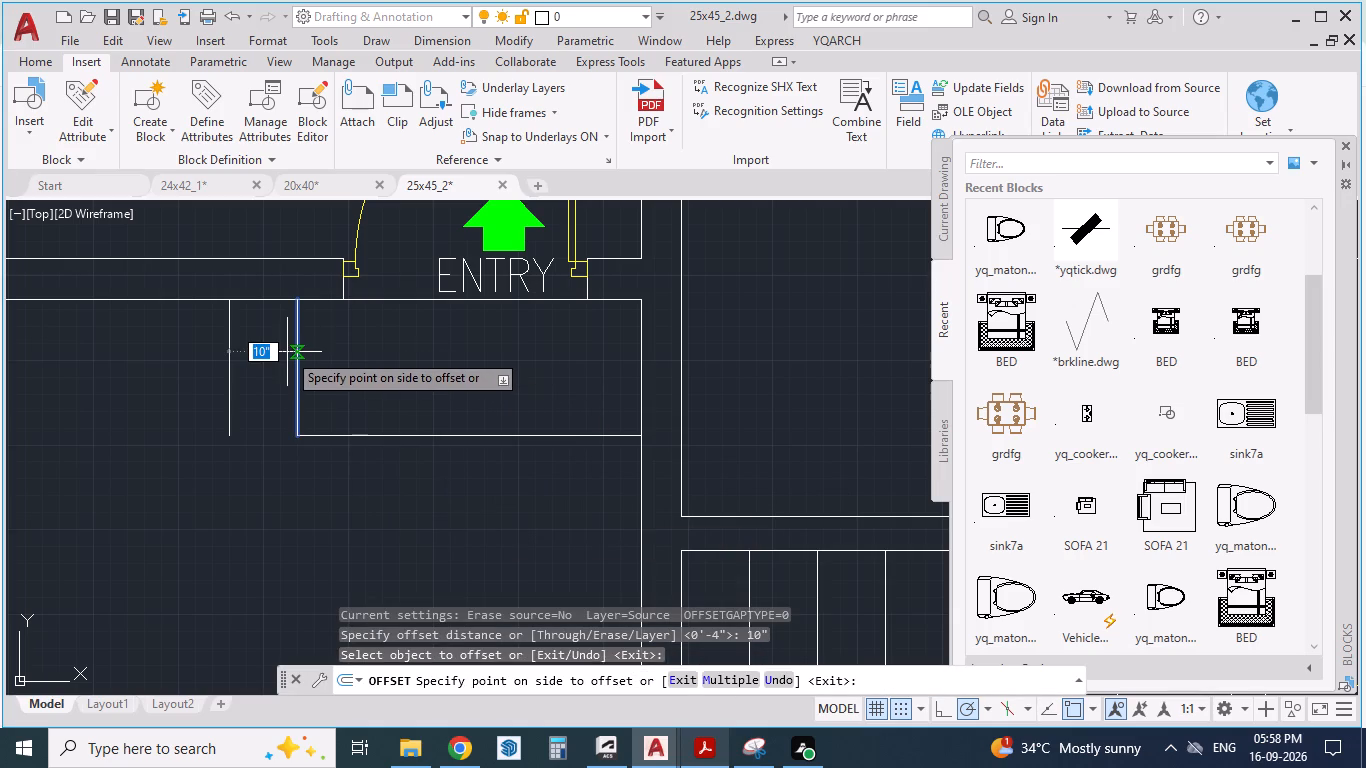
{"action": "left_click", "coordinate": [278, 352]}
{"action": "left_click", "coordinate": [711, 745]}
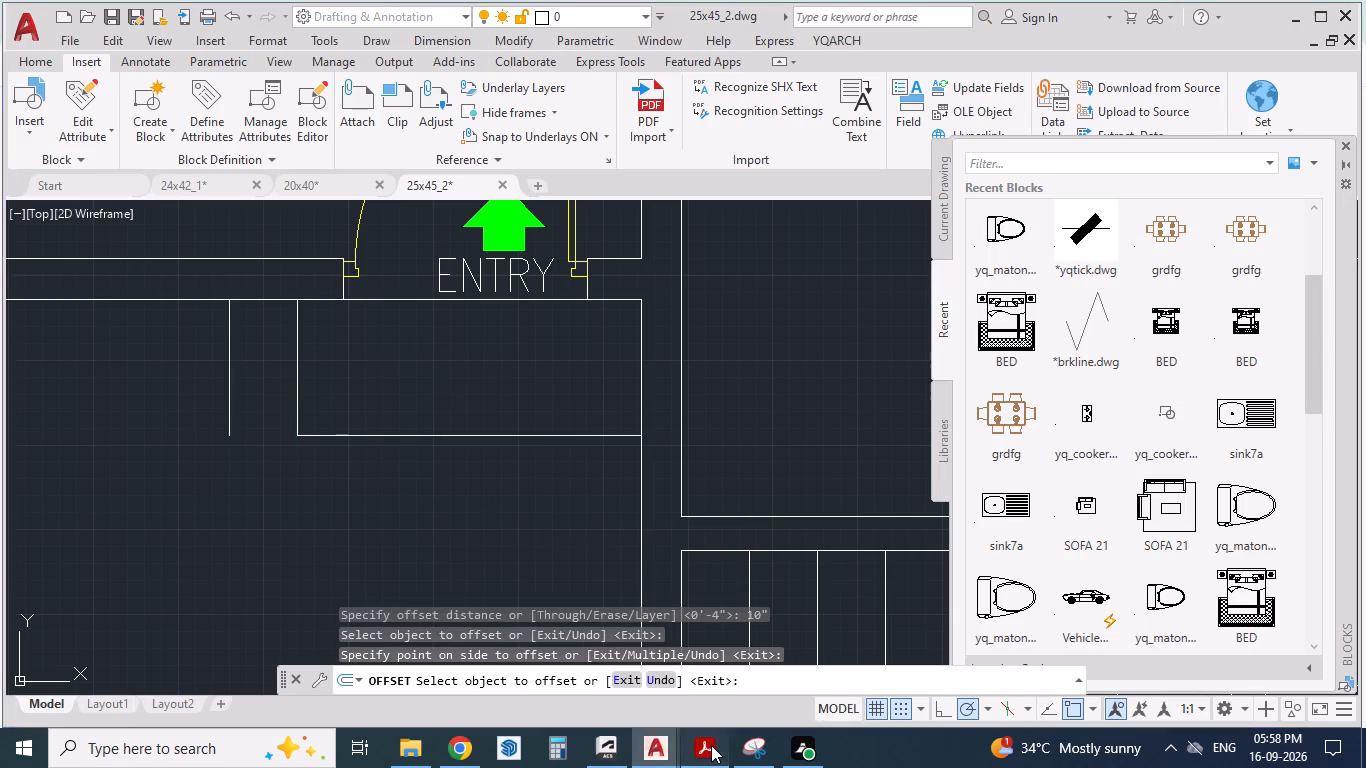
{"action": "left_click", "coordinate": [710, 745]}
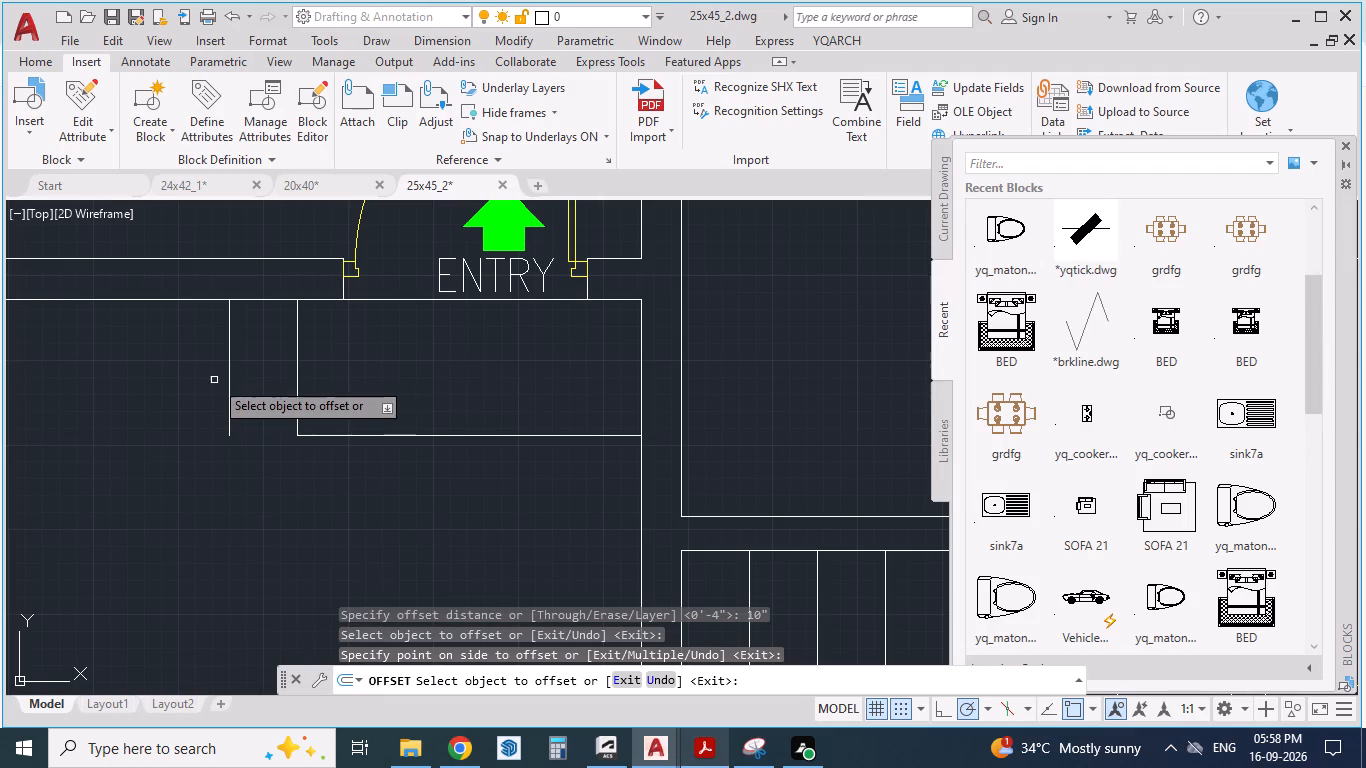
{"action": "left_click", "coordinate": [228, 380]}
{"action": "left_click", "coordinate": [187, 376]}
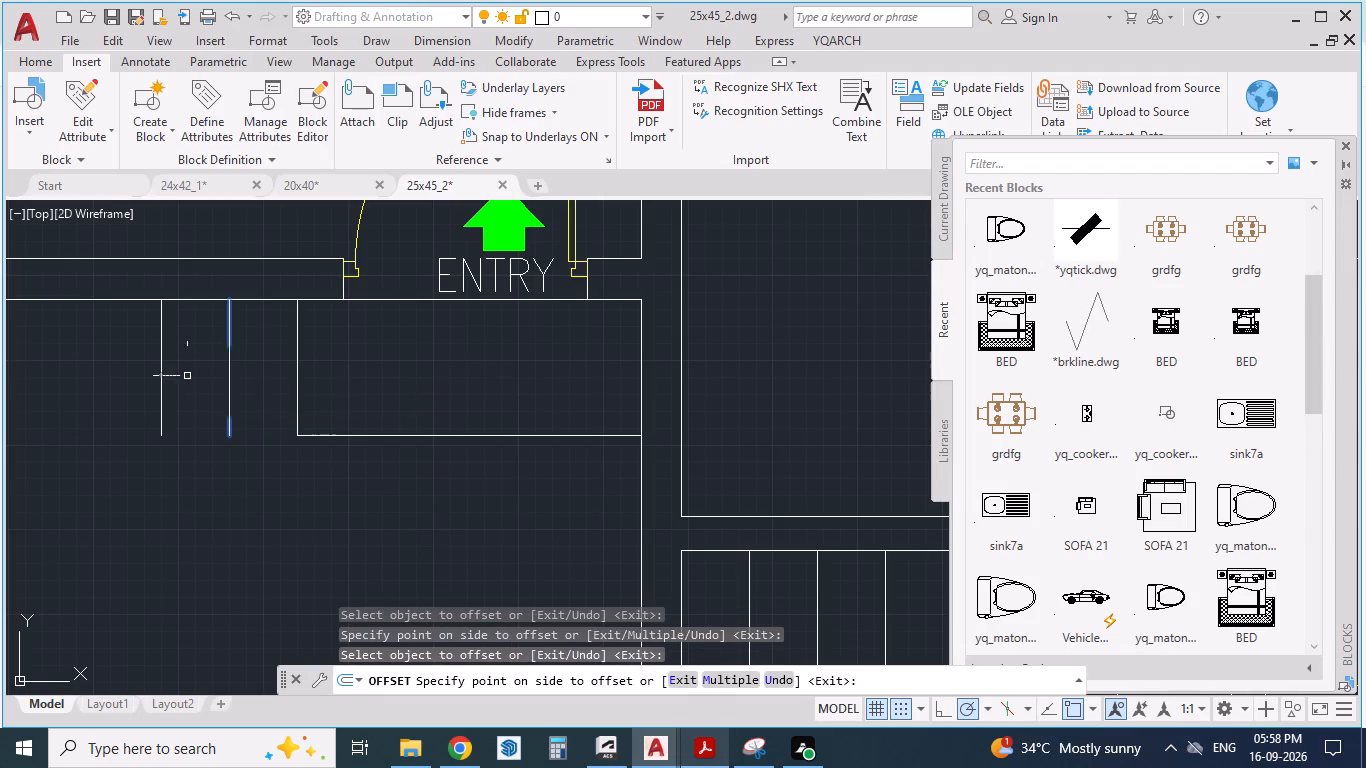
Offset the entry landing's front line 10" toward the parking.
{"action": "scroll", "coordinate": [436, 494], "scroll_direction": "down", "scroll_amount": 1}
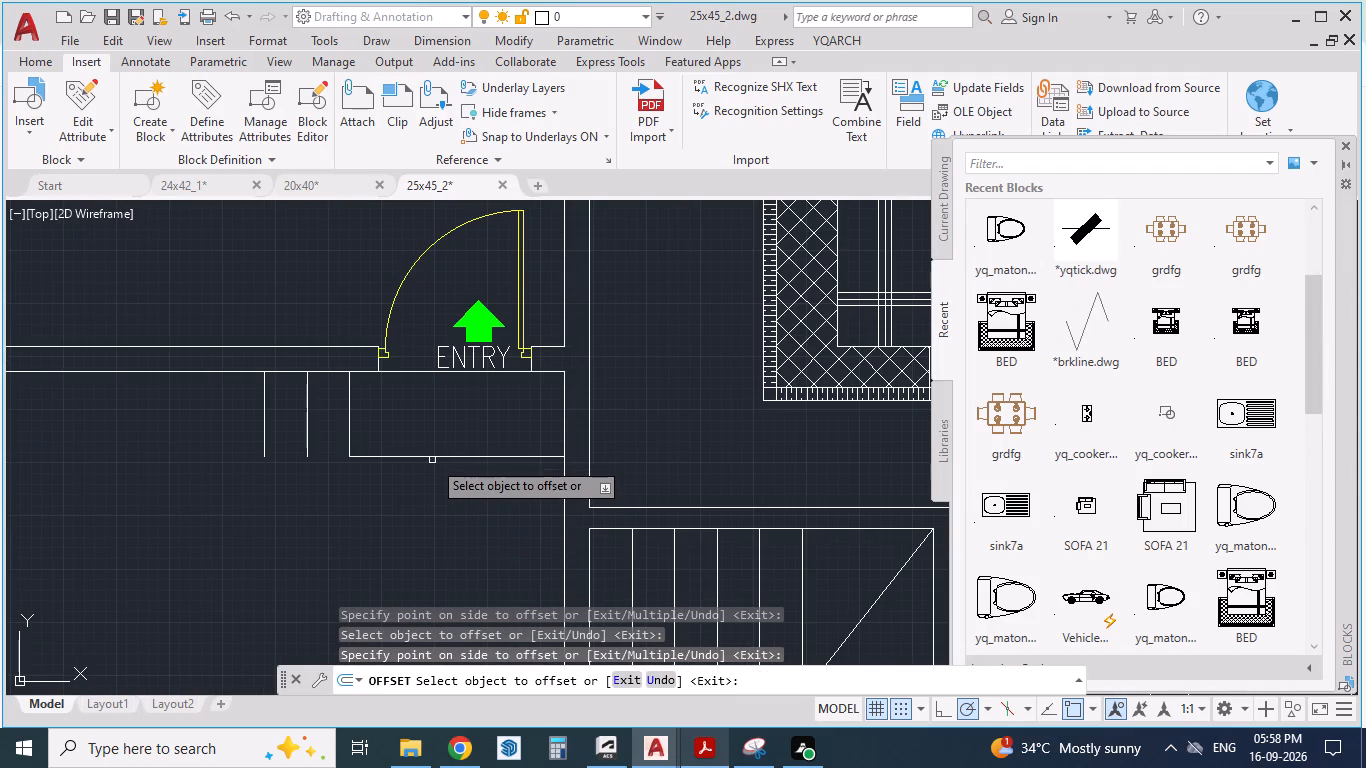
{"action": "left_click", "coordinate": [428, 458]}
{"action": "left_click", "coordinate": [425, 484]}
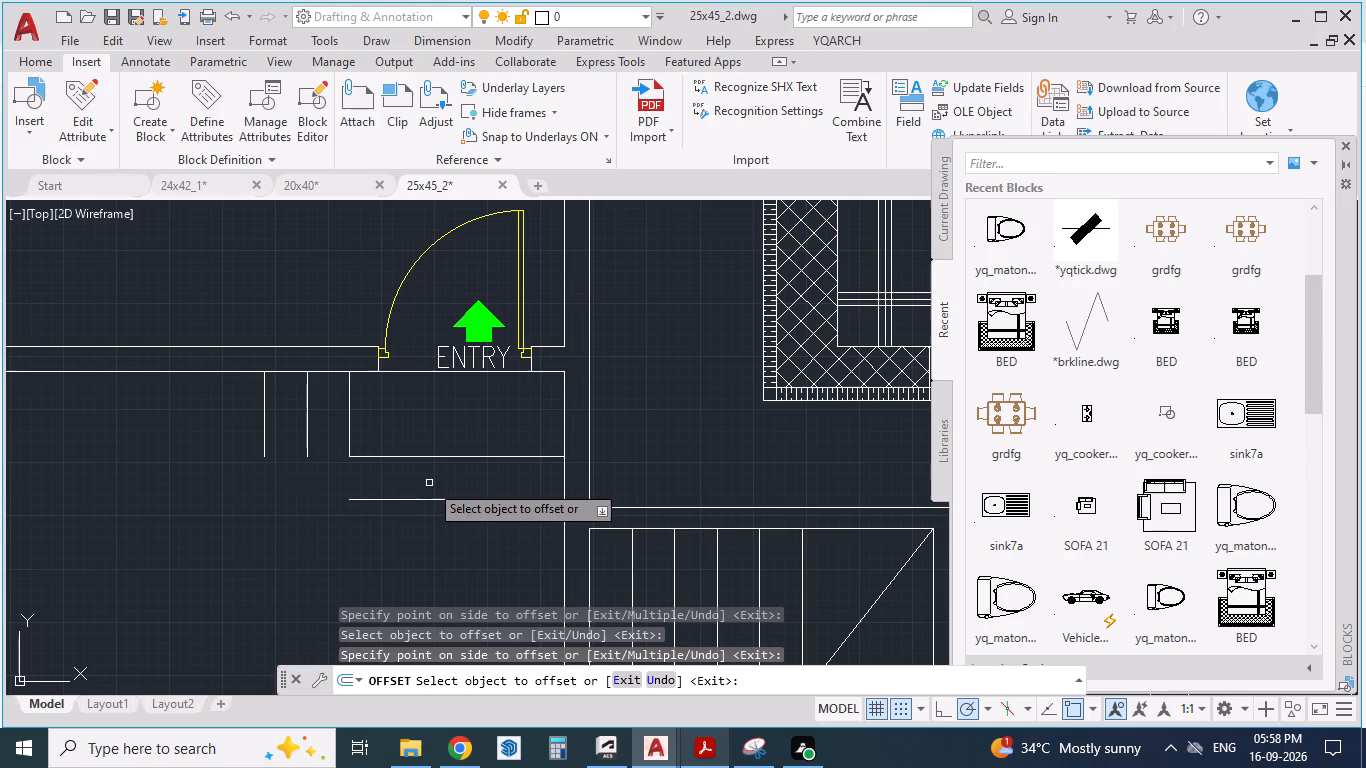
{"action": "key", "text": "Escape"}
{"action": "key", "text": "Escape"}
Fillet the new front line and the outermost tread line into a square corner with radius 0.
{"action": "key", "text": "f"}
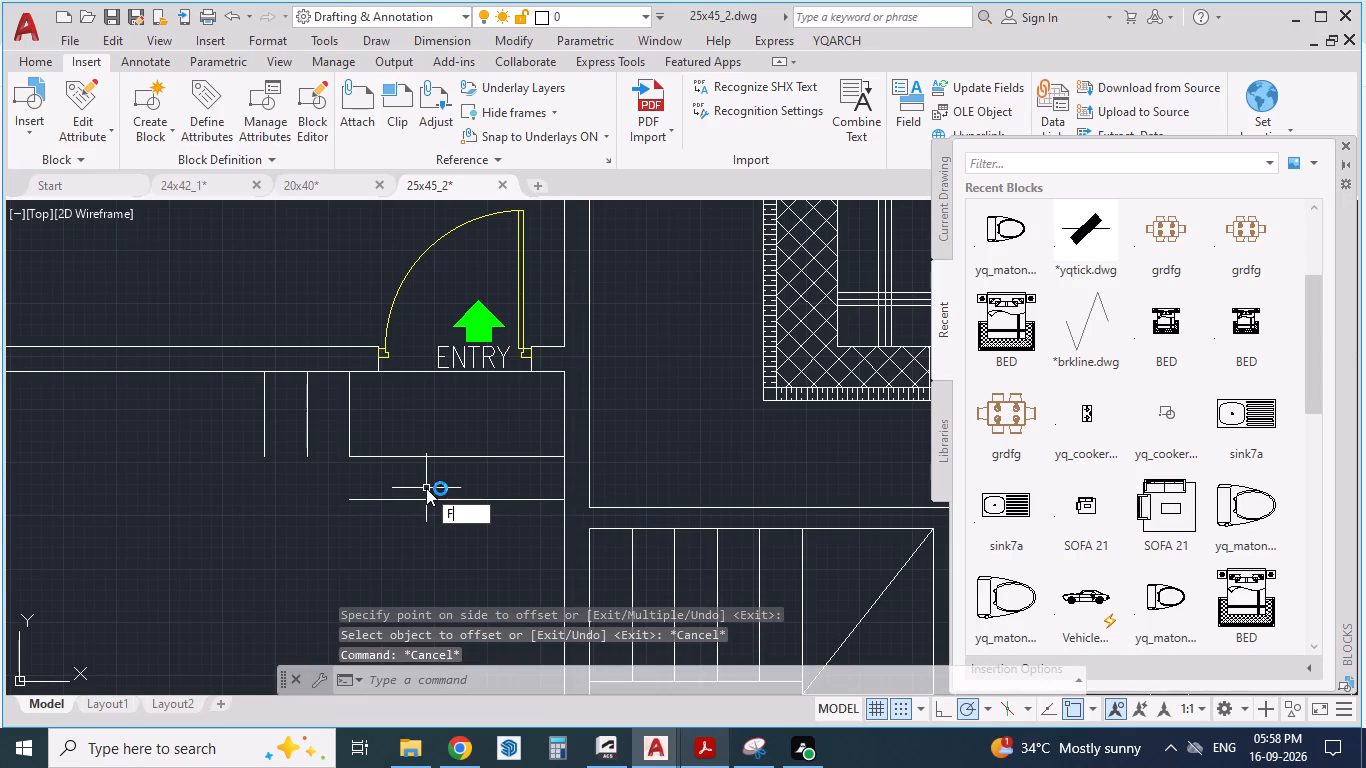
{"action": "key", "text": "Return"}
{"action": "left_click", "coordinate": [390, 498]}
{"action": "left_click", "coordinate": [264, 426]}
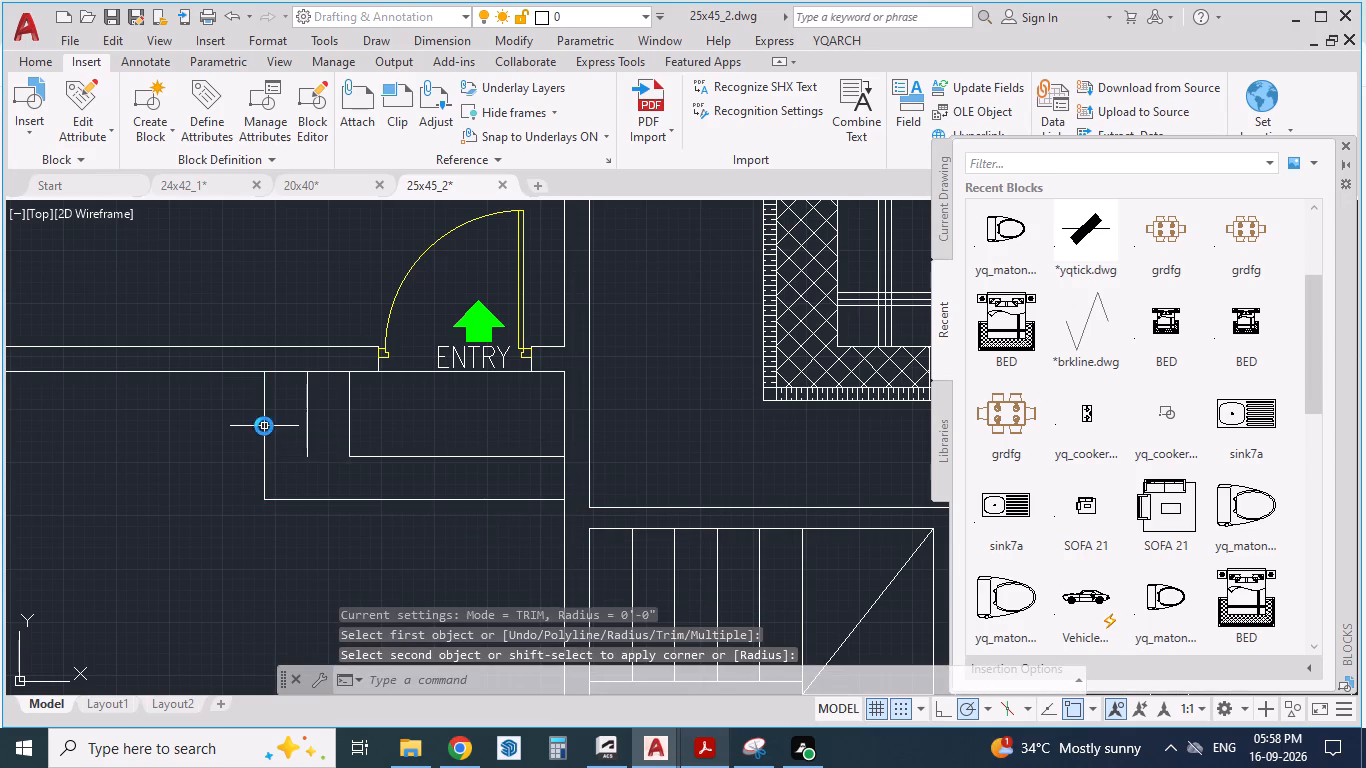
{"action": "key", "text": "Escape"}
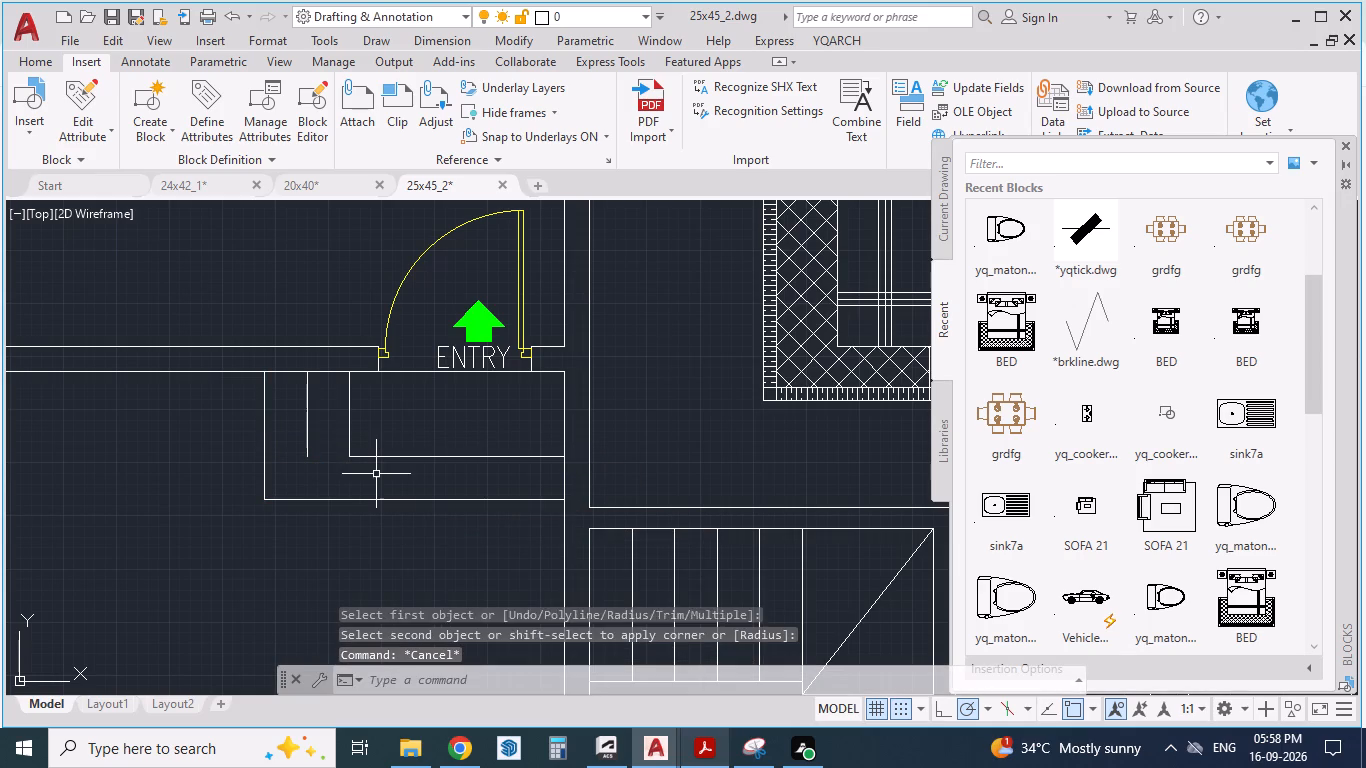
{"action": "key", "text": "Escape"}
Extend the middle tread line and the landing's side line to the new front line.
{"action": "type", "text": "EX"}
{"action": "key", "text": "Return"}
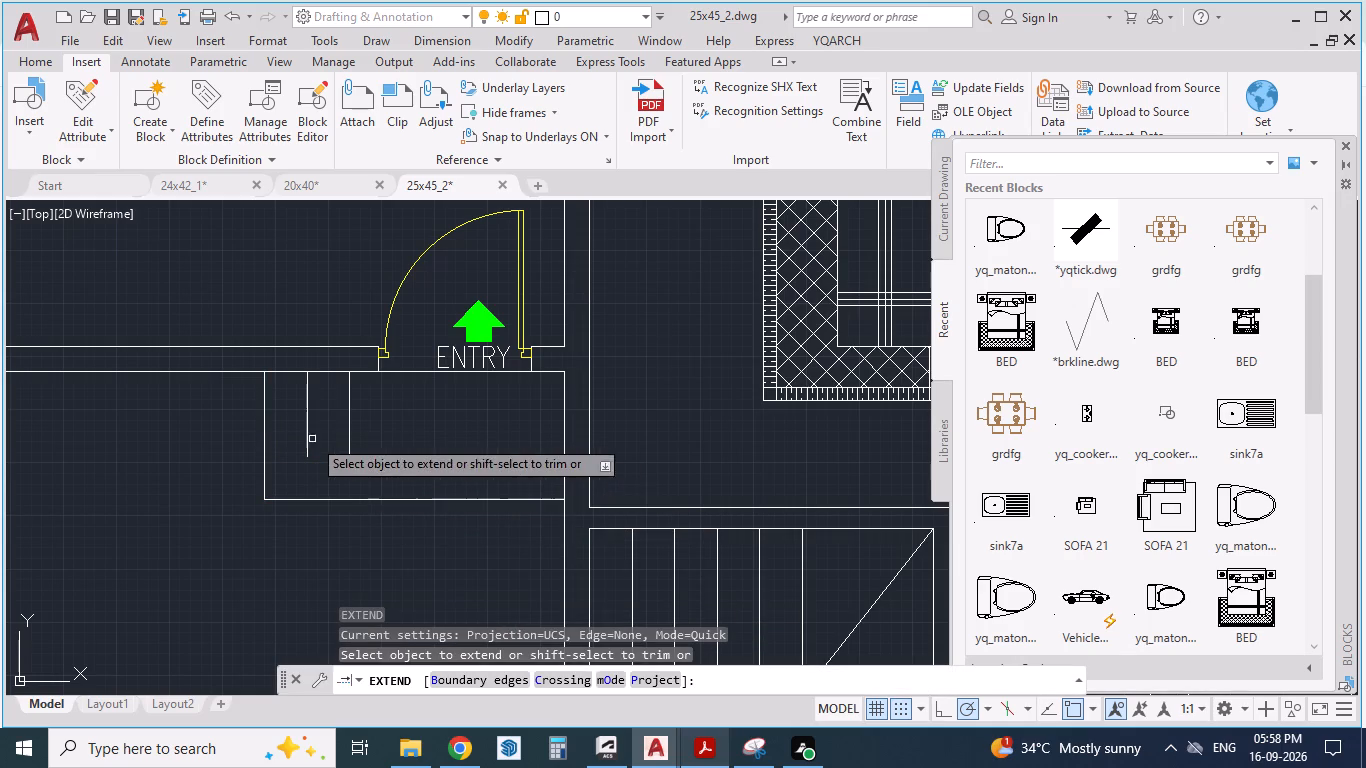
{"action": "left_click", "coordinate": [309, 424]}
{"action": "left_click", "coordinate": [350, 416]}
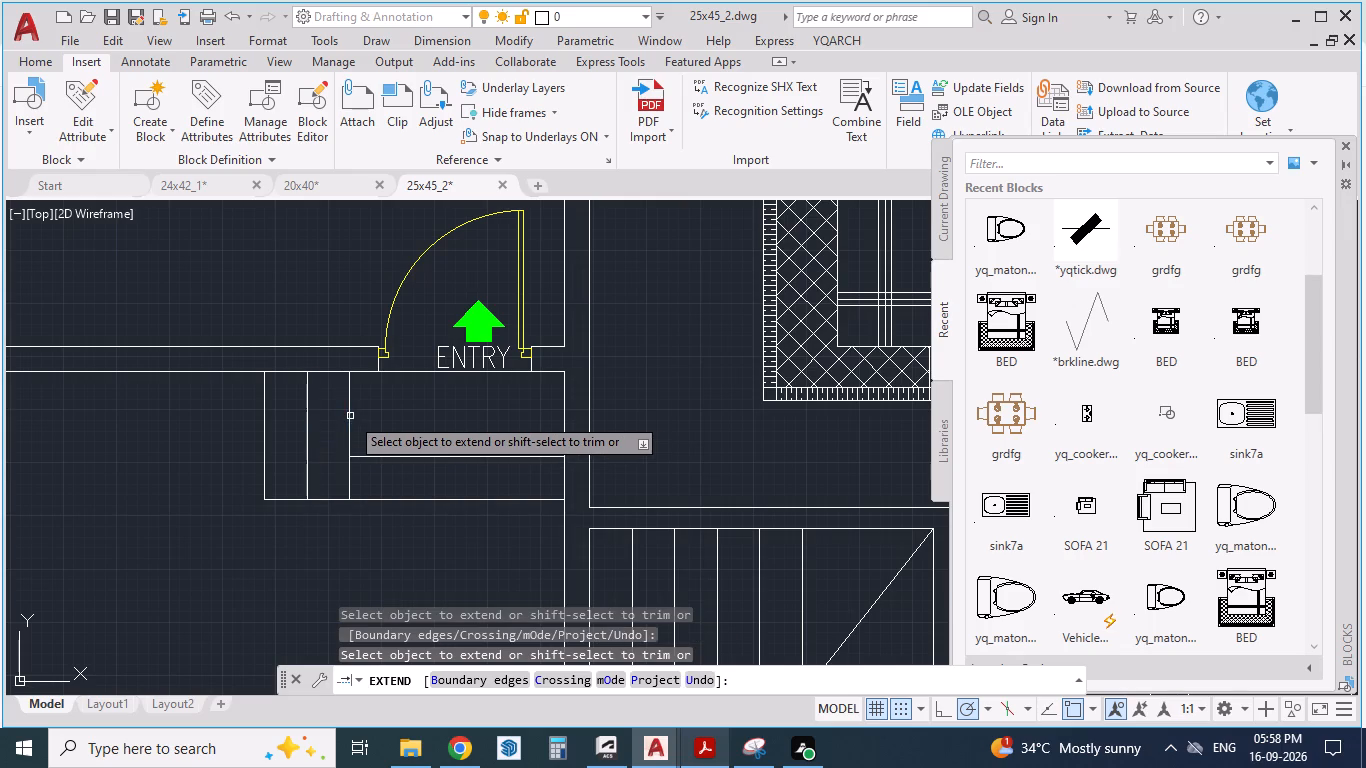
{"action": "left_click", "coordinate": [691, 754]}
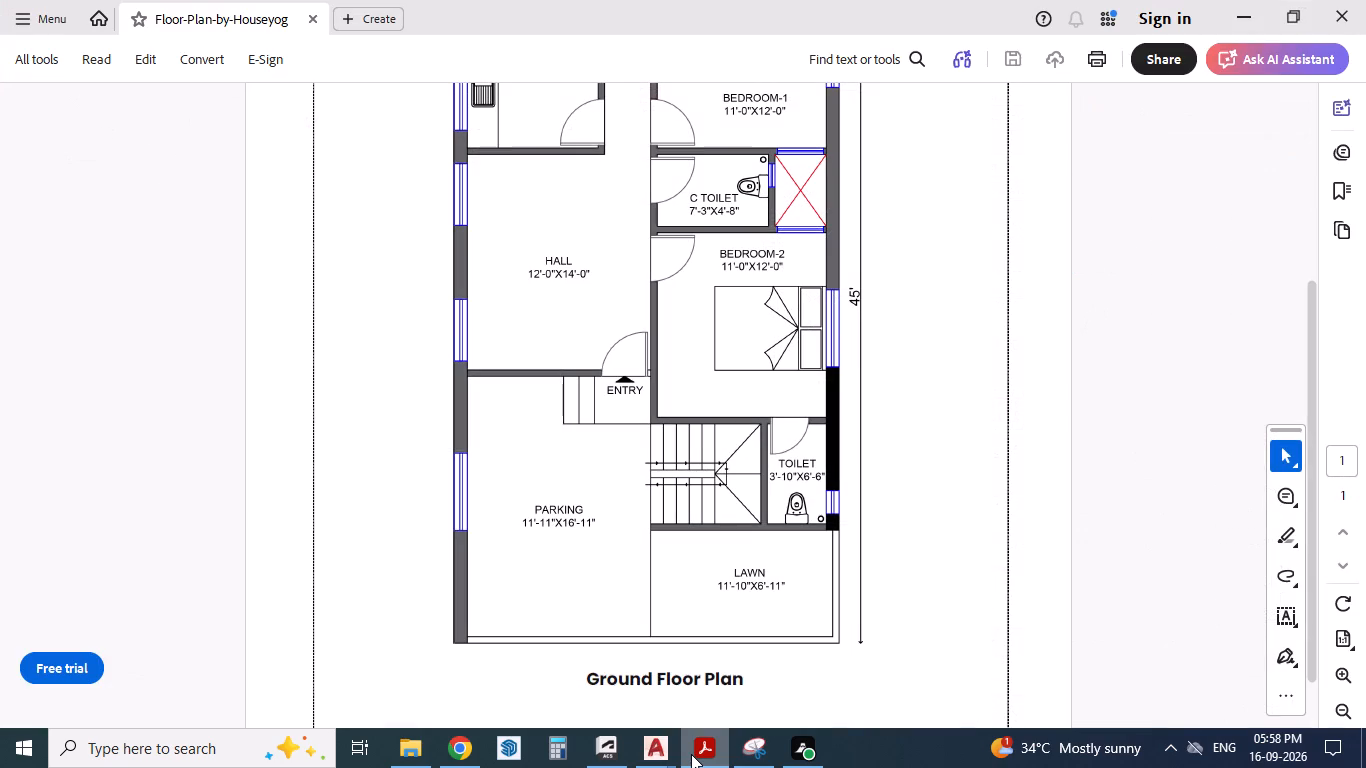
{"action": "left_click", "coordinate": [691, 754]}
{"action": "key", "text": "Escape"}
{"action": "key", "text": "Escape"}
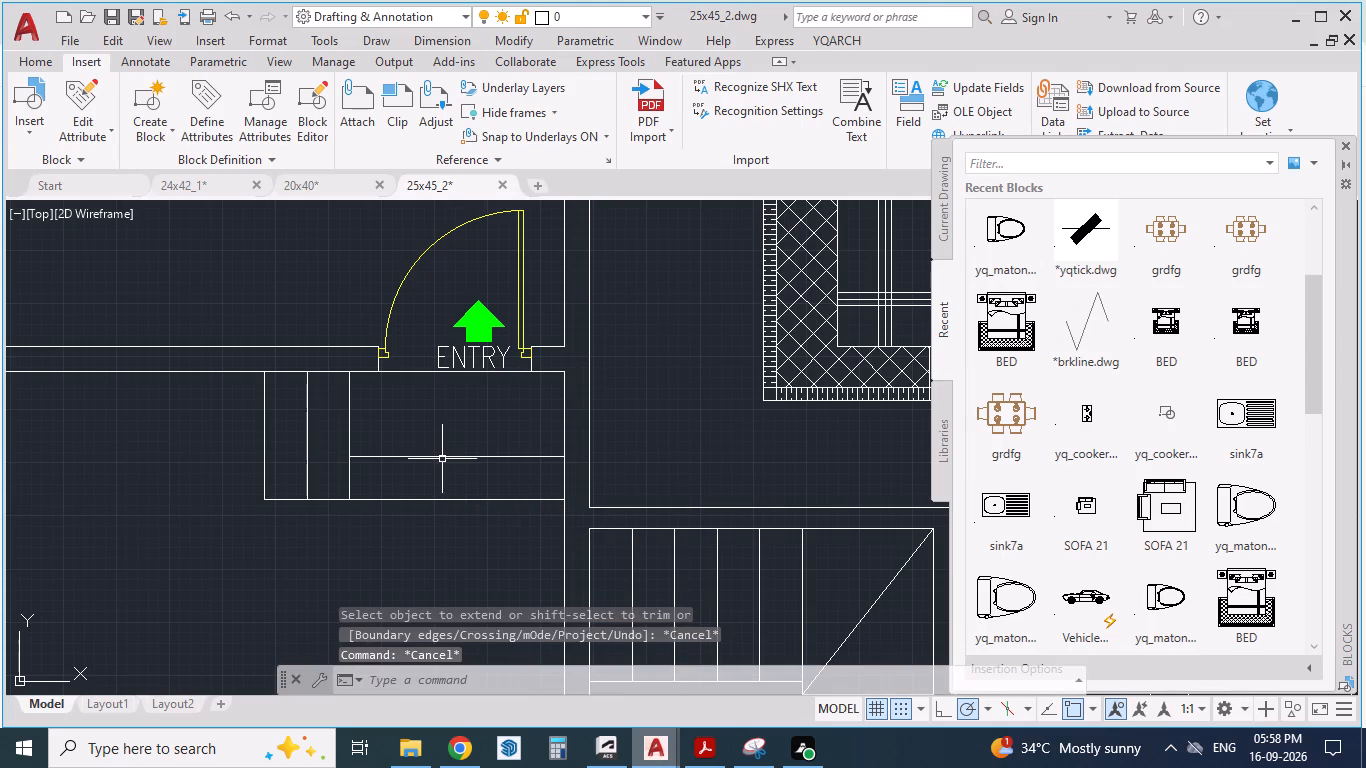
Erase the landing's old front line between the inner tread and the staircase-side wall, and save the drawing.
{"action": "left_click", "coordinate": [440, 458]}
{"action": "key", "text": "Delete"}
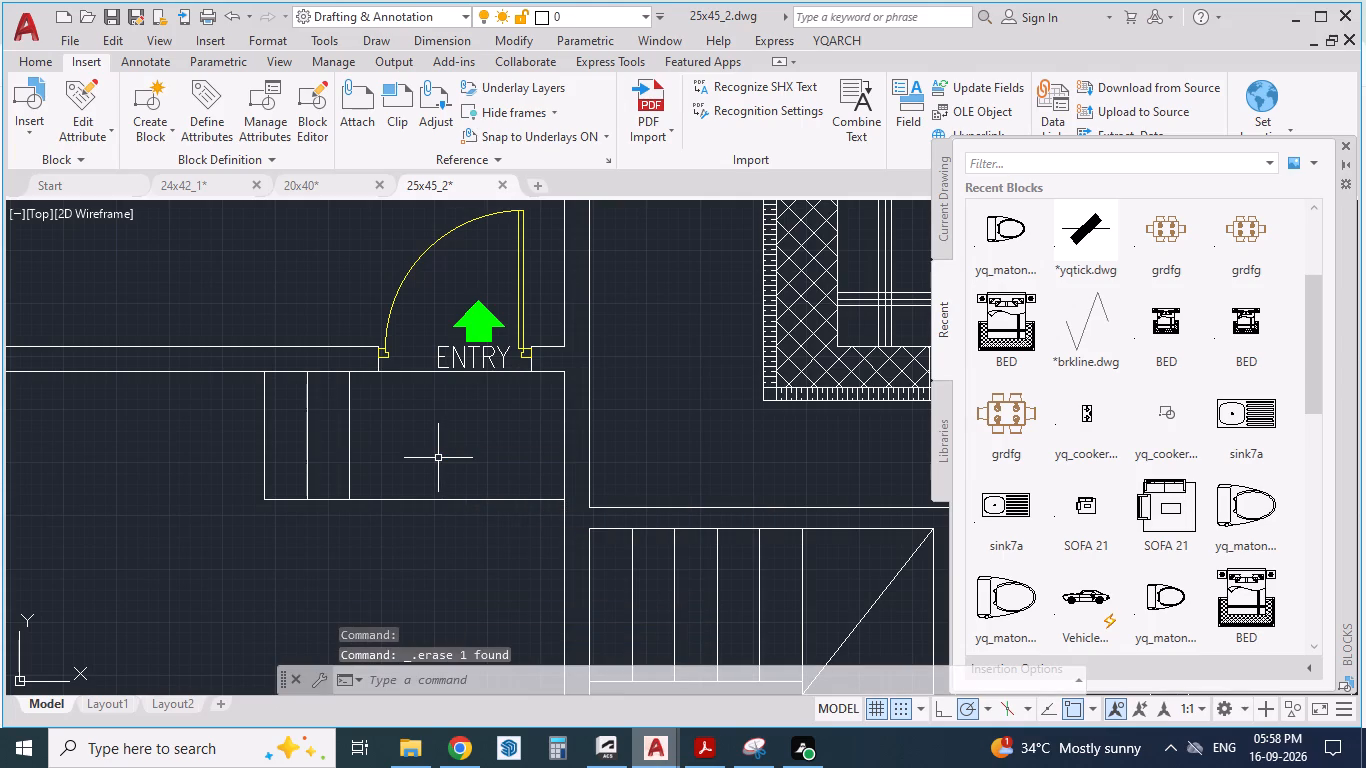
{"action": "key", "text": "ctrl+s"}
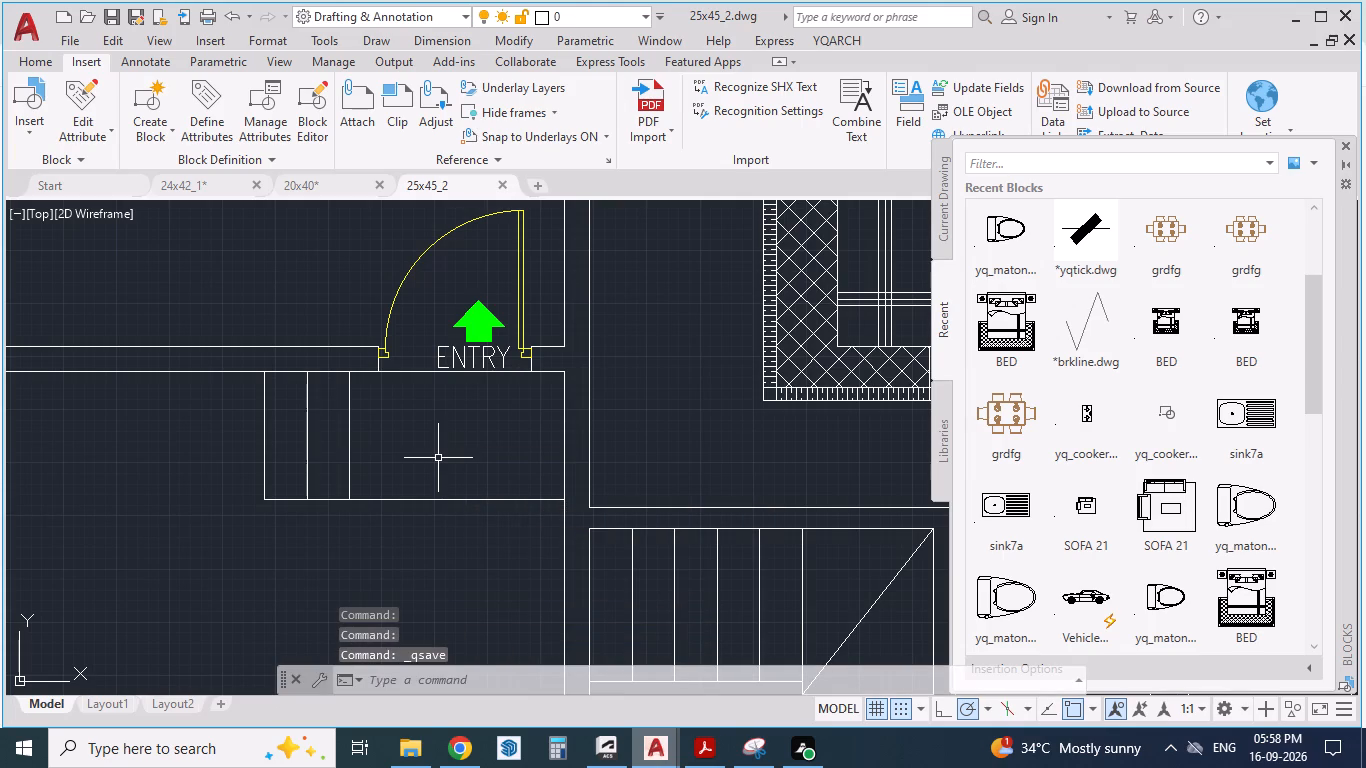
Copy the title "25x45 (1125sq ft) House Plan - North face - FP1063" from the reference PDF and paste it above the plan.
{"action": "scroll", "coordinate": [535, 463], "scroll_direction": "down", "scroll_amount": 2}
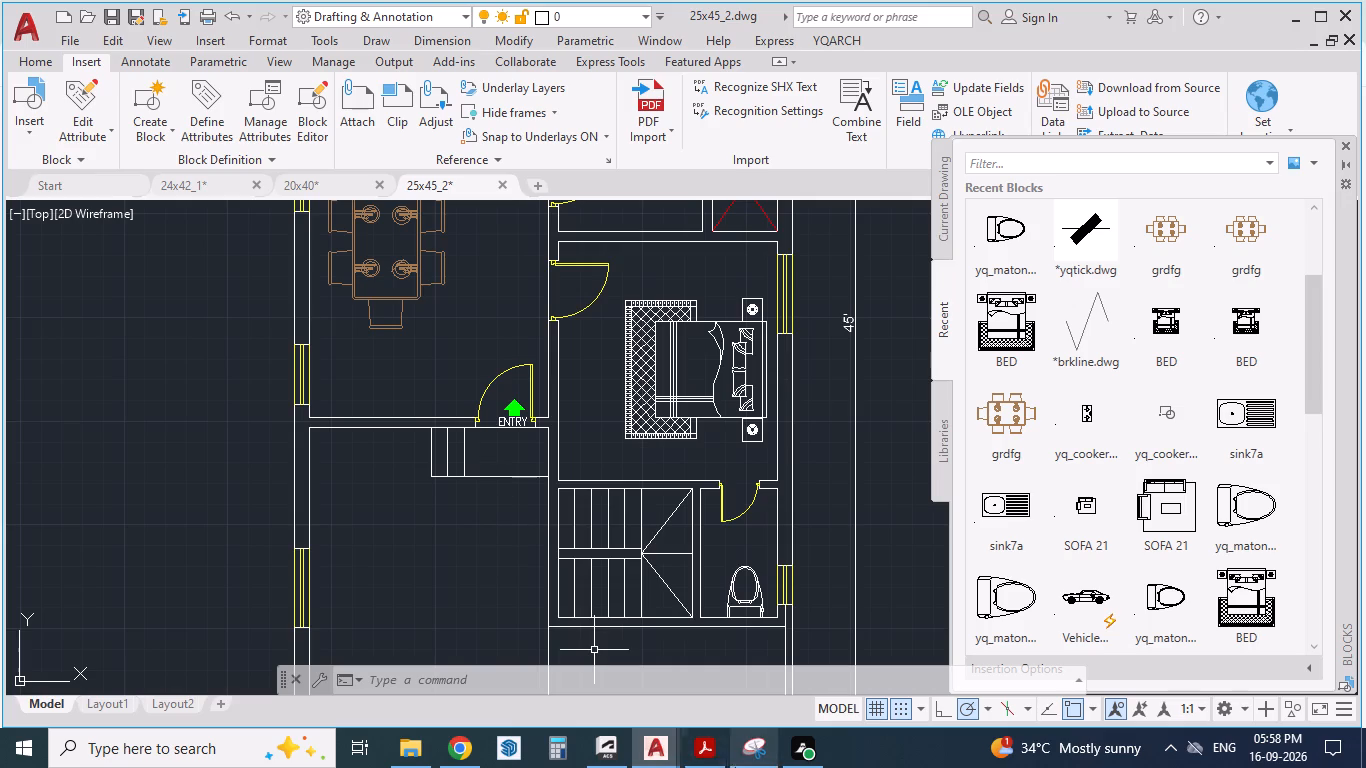
{"action": "left_click", "coordinate": [699, 750]}
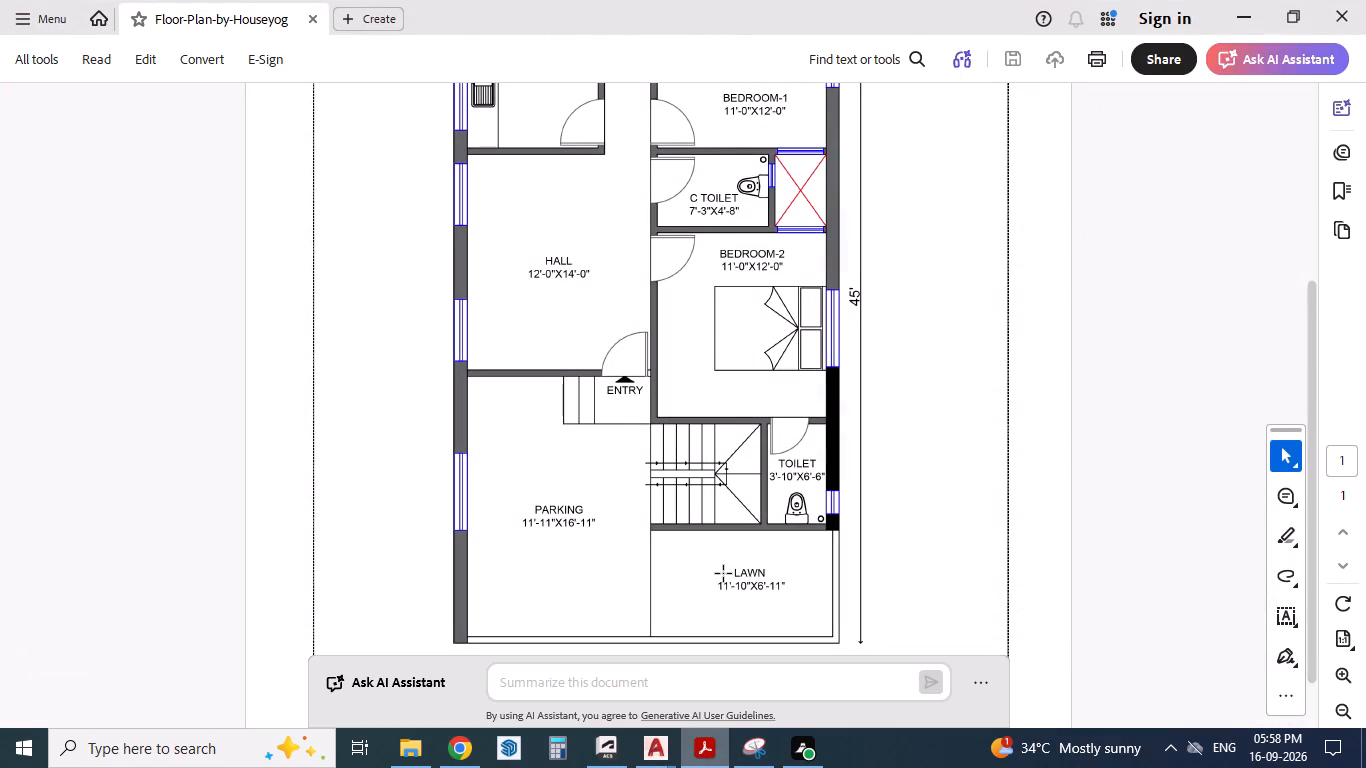
{"action": "scroll", "coordinate": [742, 568], "scroll_direction": "up", "scroll_amount": 6}
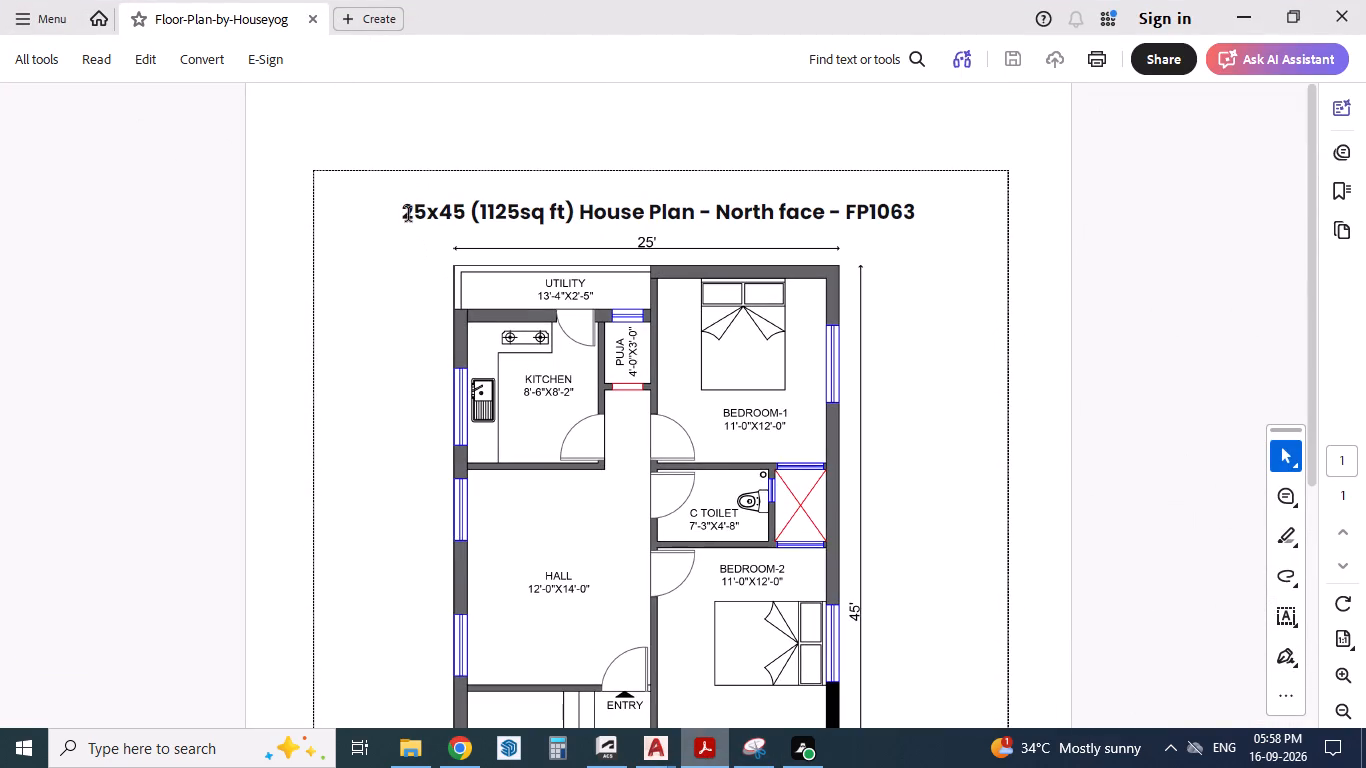
{"action": "left_click_drag", "start_coordinate": [401, 213], "coordinate": [935, 212]}
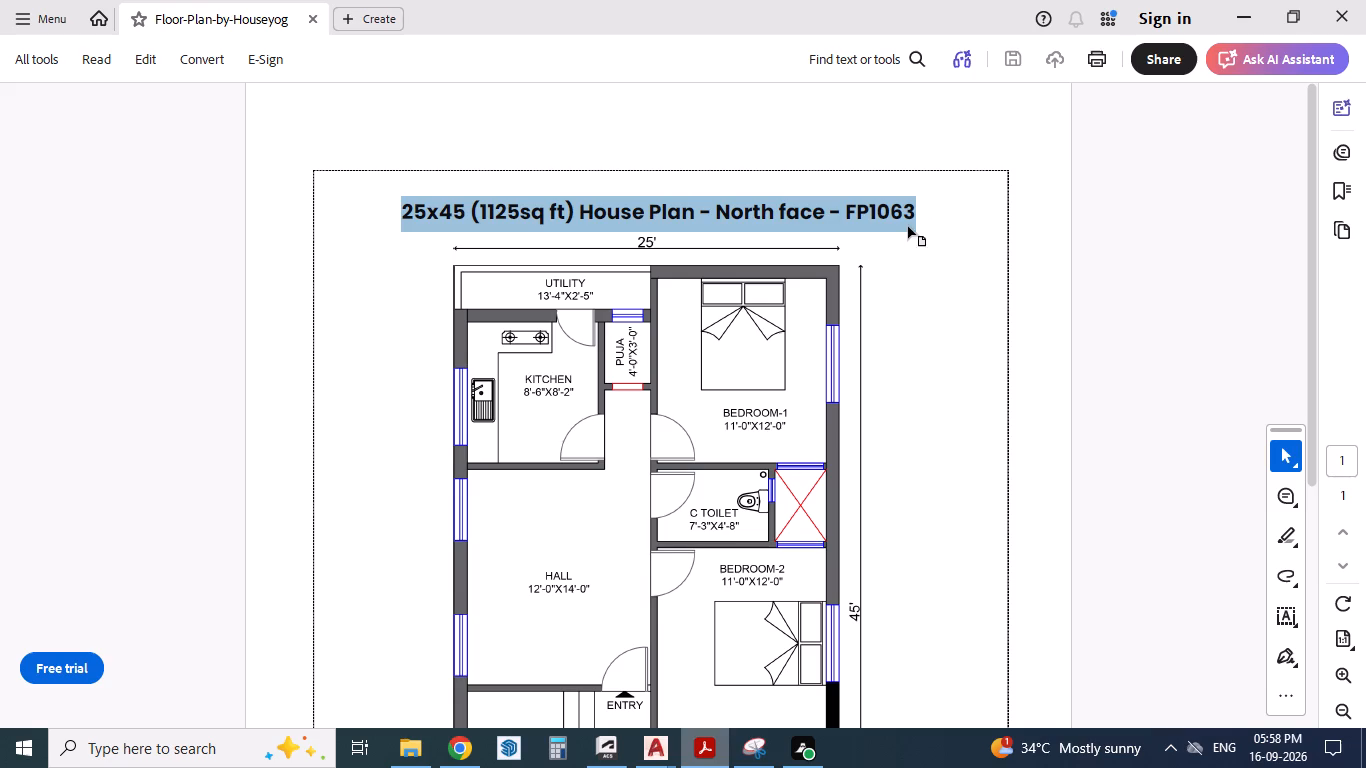
{"action": "key", "text": "ctrl+c"}
{"action": "left_click", "coordinate": [709, 754]}
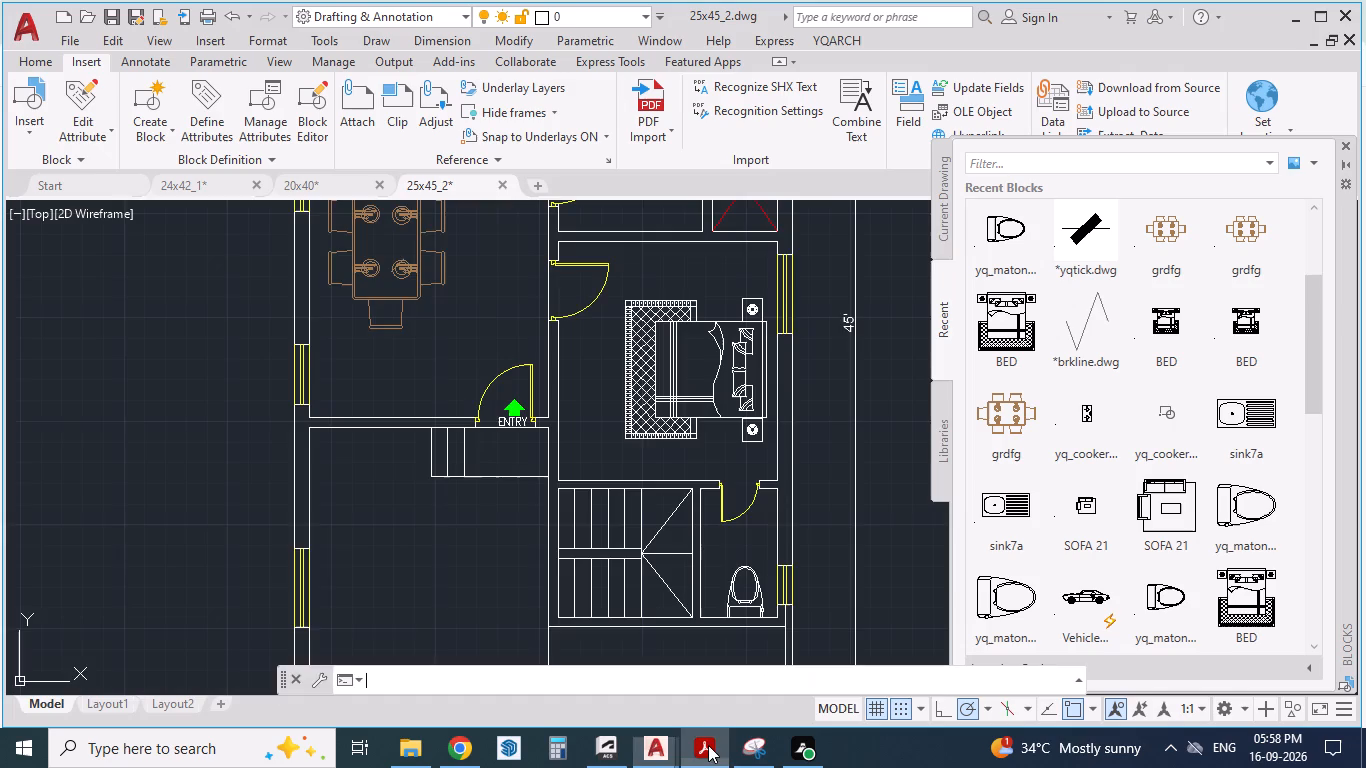
{"action": "scroll", "coordinate": [687, 548], "scroll_direction": "down", "scroll_amount": 2}
{"action": "scroll", "coordinate": [602, 252], "scroll_direction": "up", "scroll_amount": 1}
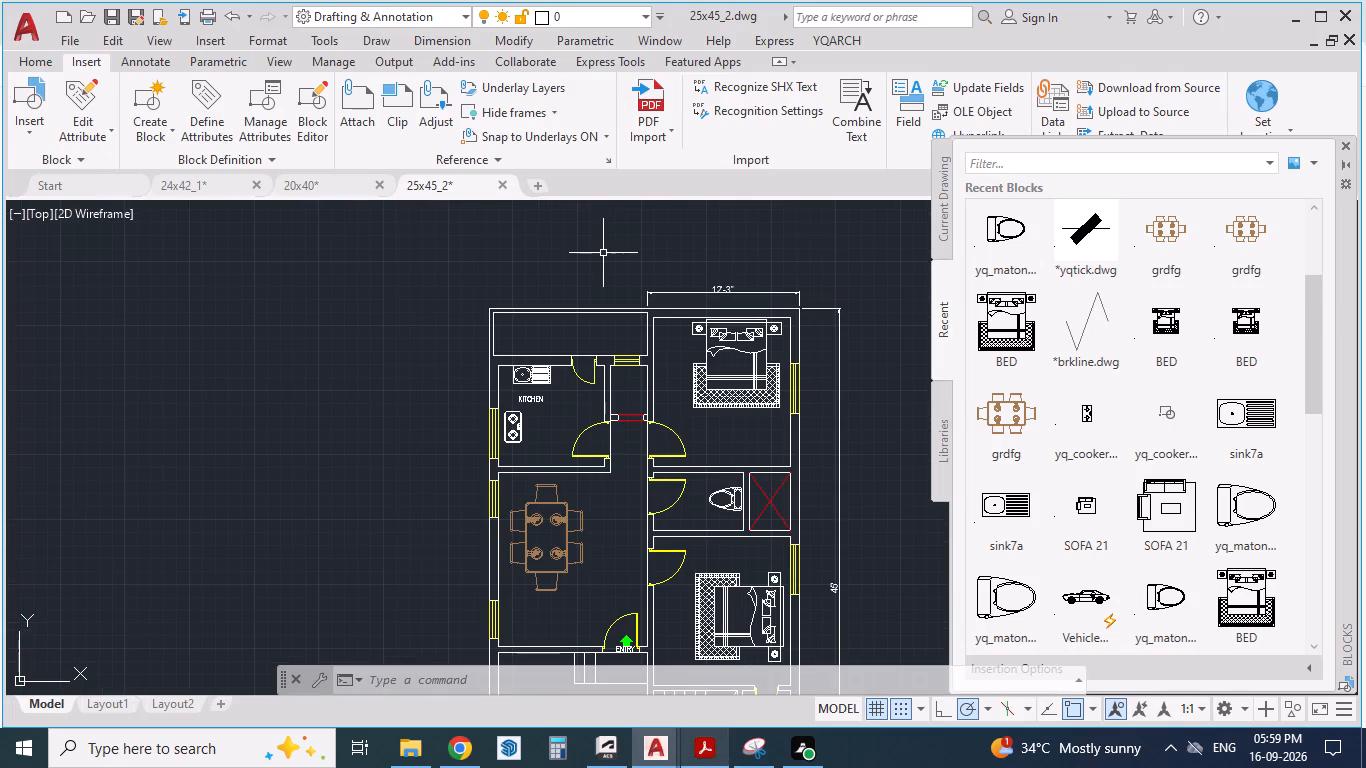
{"action": "key", "text": "ctrl+v"}
{"action": "left_click", "coordinate": [563, 274]}
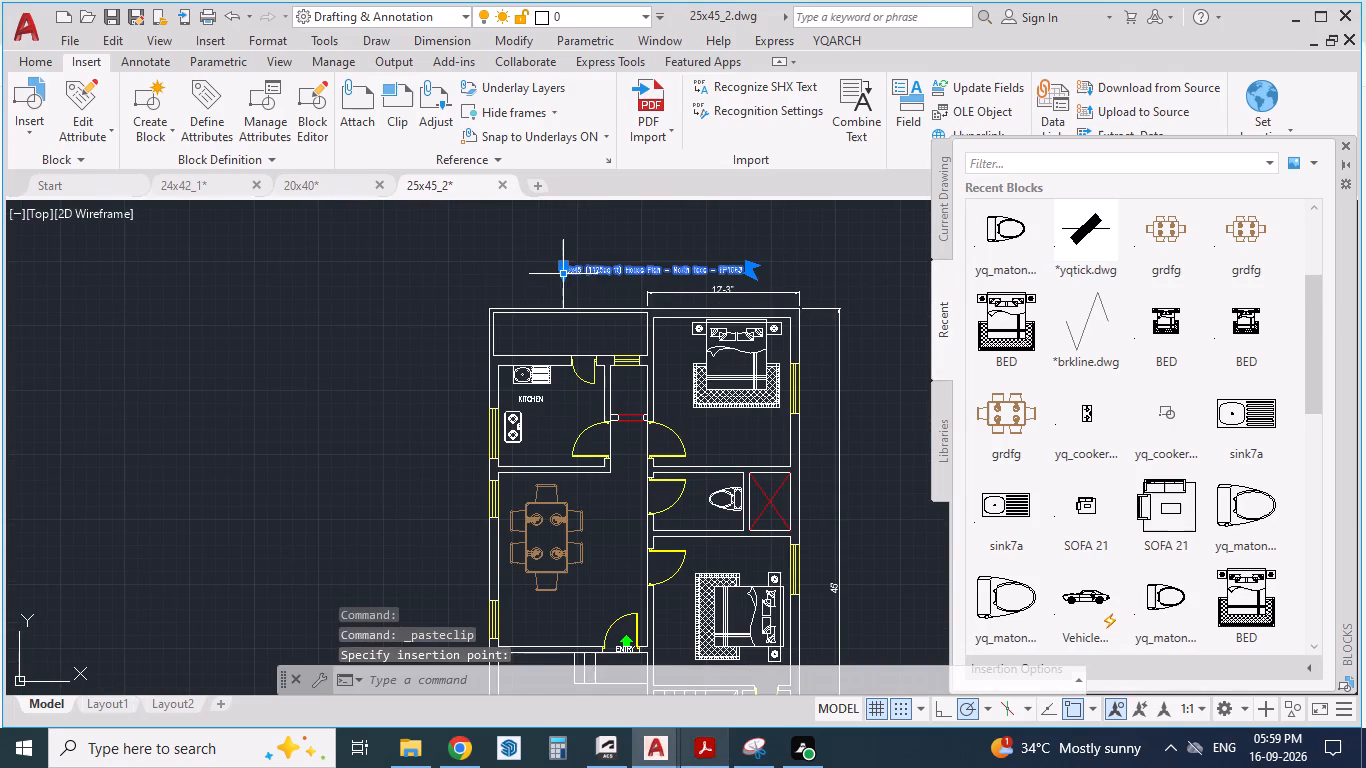
Scale the house plan title up by about 1.75 from its starting end, to roughly the plan's overall width.
{"action": "scroll", "coordinate": [612, 272], "scroll_direction": "up", "scroll_amount": 2}
{"action": "left_click", "coordinate": [592, 270]}
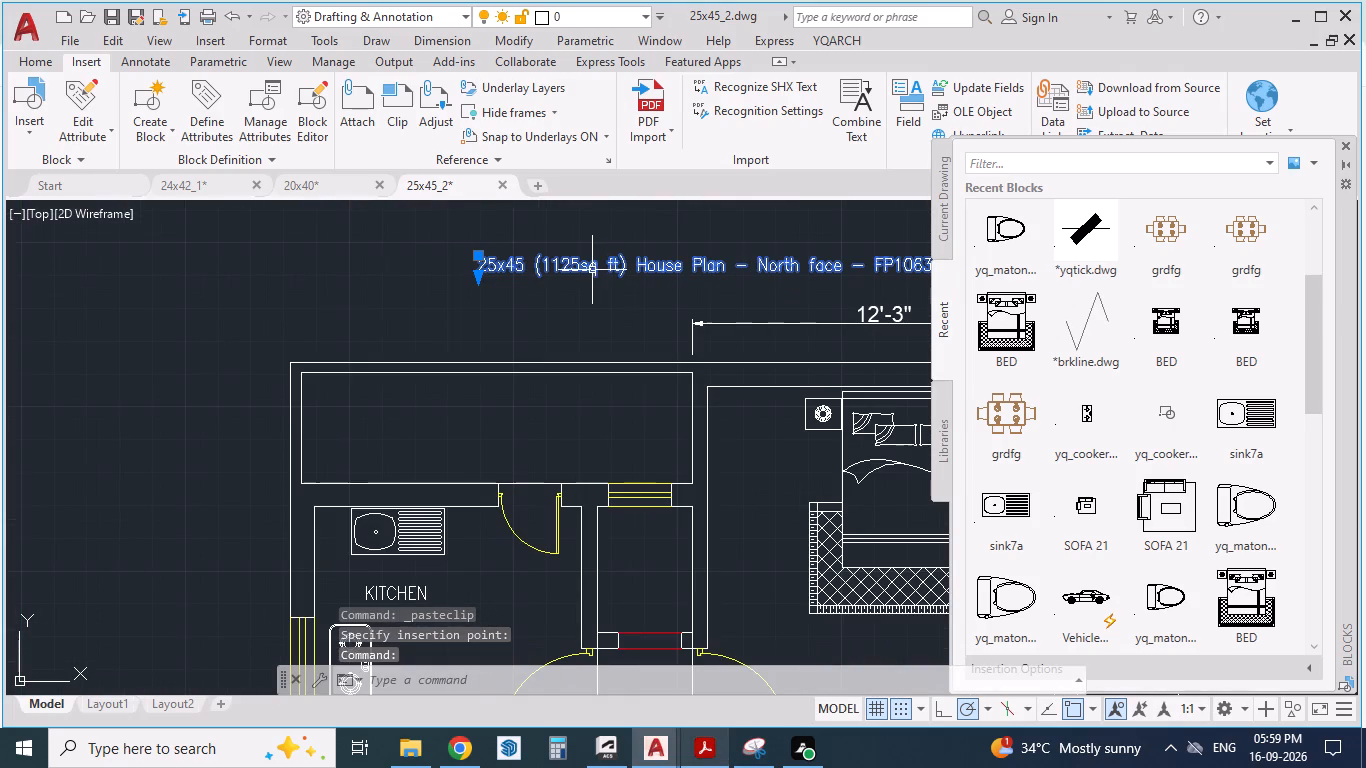
{"action": "type", "text": "SCA"}
{"action": "key", "text": "Return"}
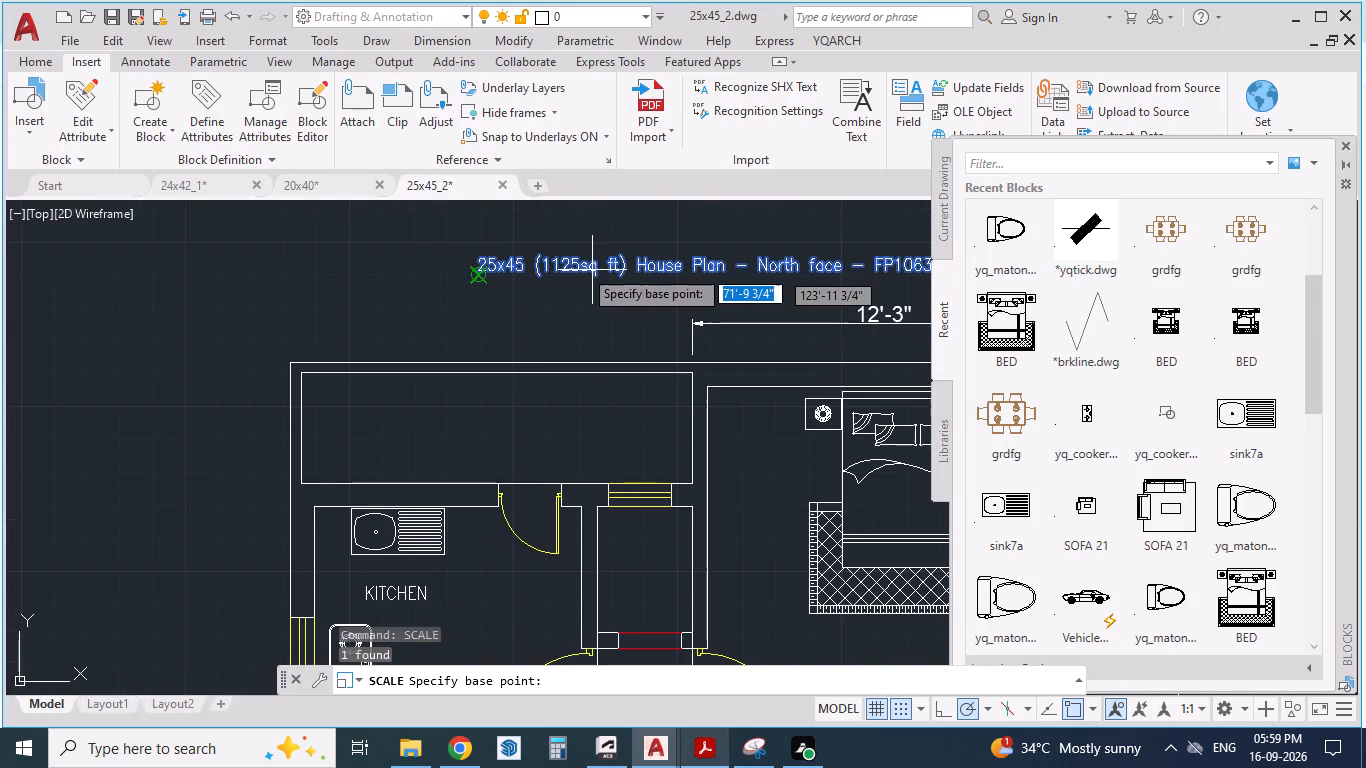
{"action": "scroll", "coordinate": [456, 260], "scroll_direction": "down", "scroll_amount": 1}
{"action": "left_click_drag", "start_coordinate": [468, 261], "coordinate": [353, 256]}
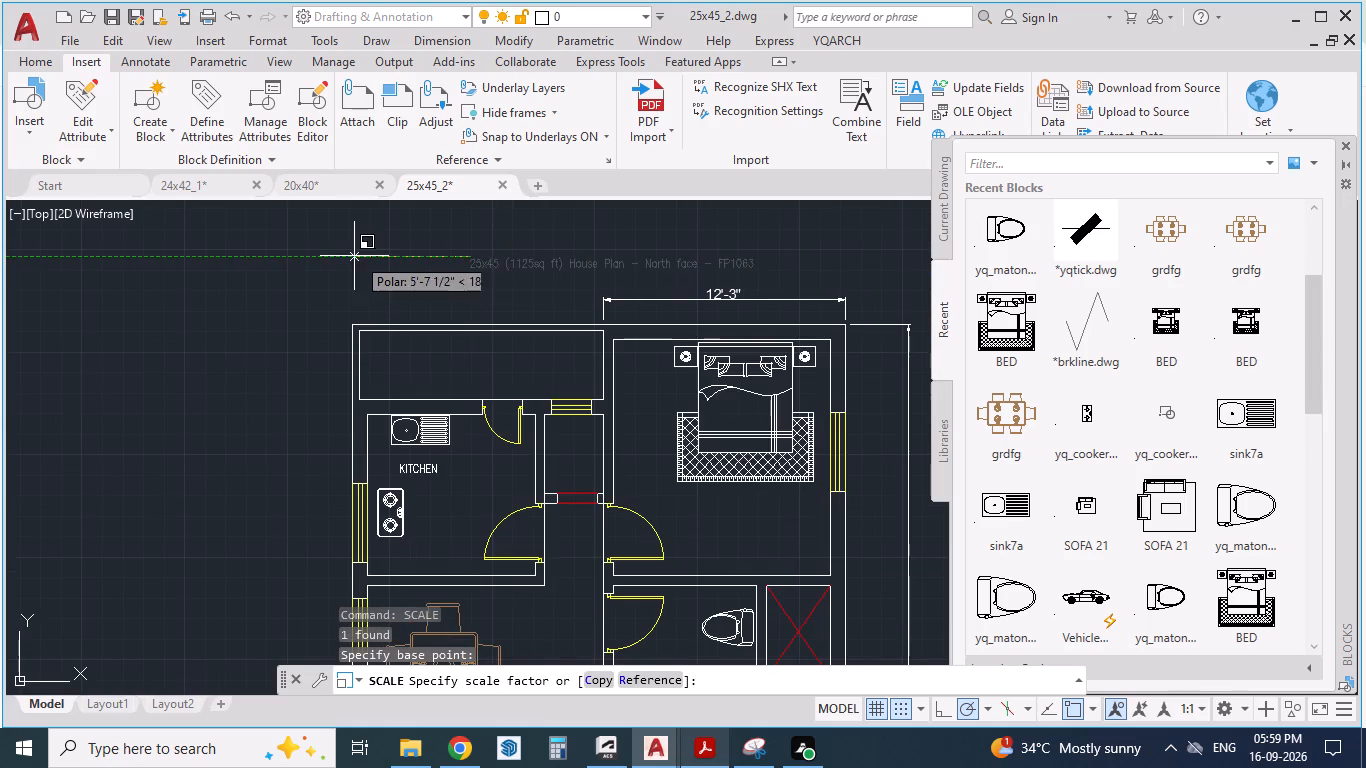
{"action": "left_click_drag", "start_coordinate": [353, 256], "coordinate": [215, 277]}
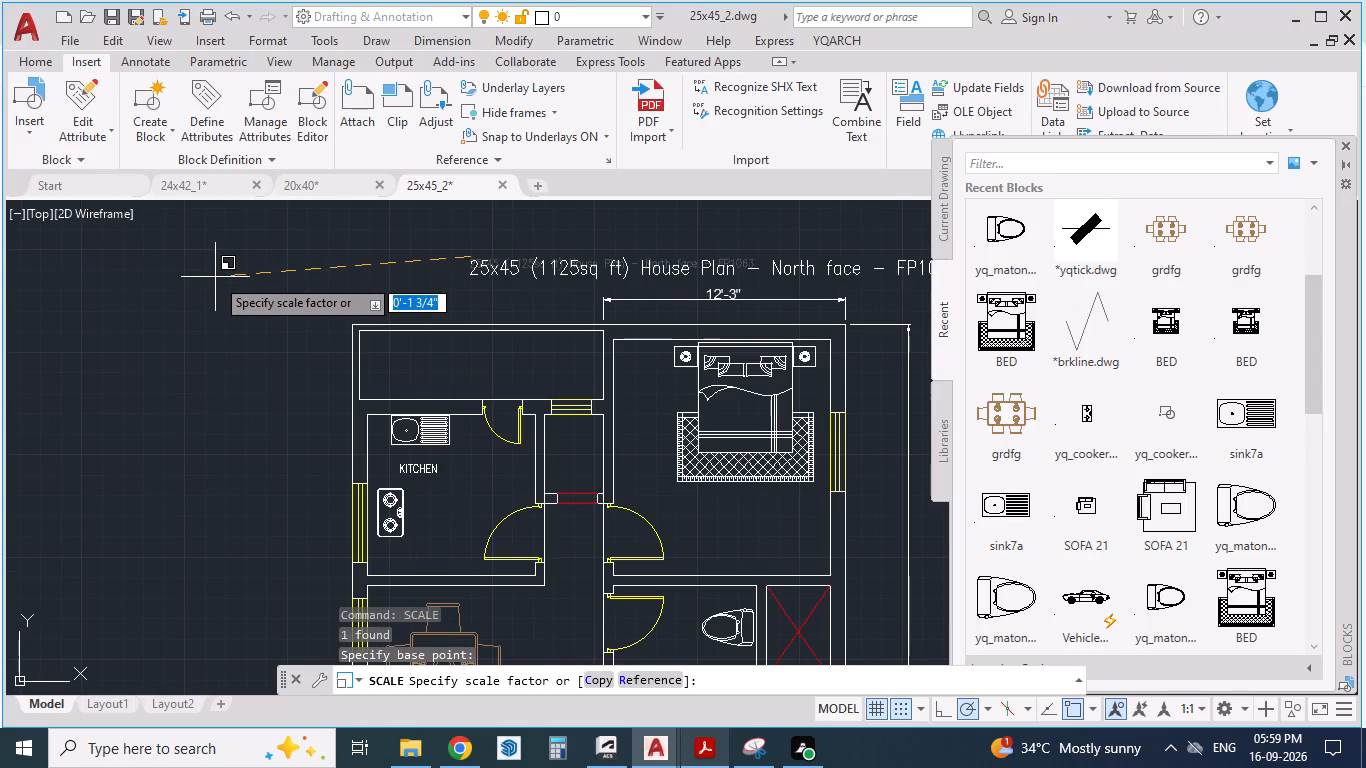
{"action": "left_click_drag", "start_coordinate": [215, 277], "coordinate": [216, 277]}
{"action": "left_click", "coordinate": [216, 277]}
Cut the enlarged title and paste it above the plan, starting just inside the utility-side outer wall.
{"action": "left_click", "coordinate": [486, 270]}
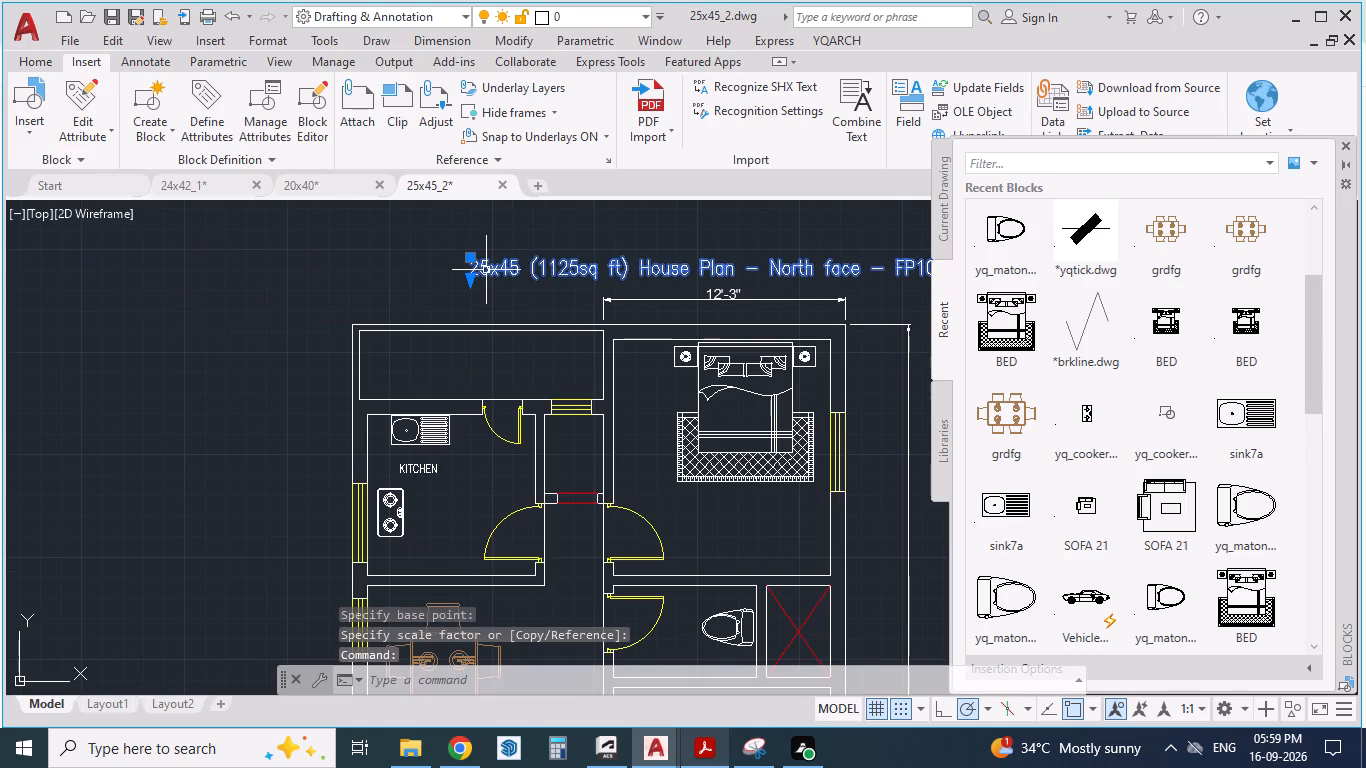
{"action": "key", "text": "ctrl+x"}
{"action": "scroll", "coordinate": [402, 287], "scroll_direction": "down", "scroll_amount": 1}
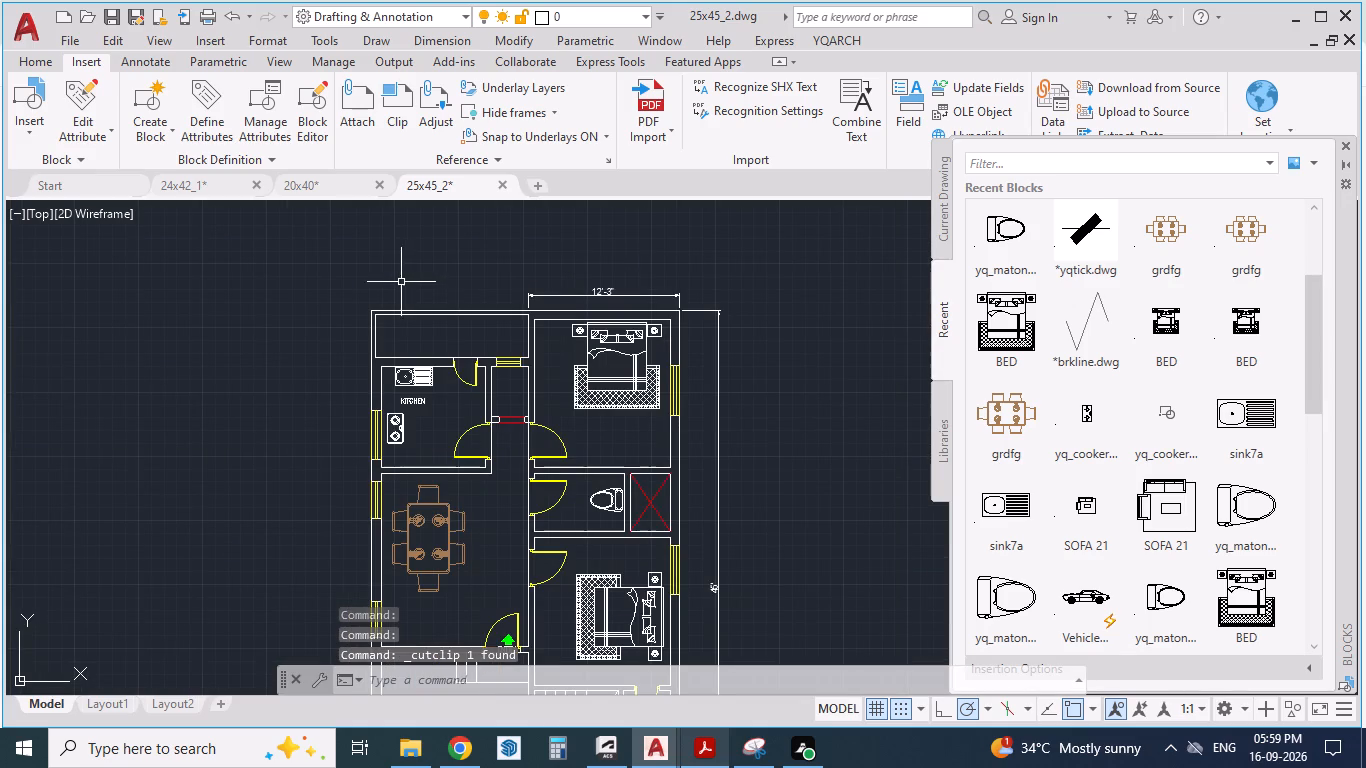
{"action": "key", "text": "ctrl+v"}
{"action": "left_click", "coordinate": [388, 277]}
{"action": "scroll", "coordinate": [621, 249], "scroll_direction": "down", "scroll_amount": 3}
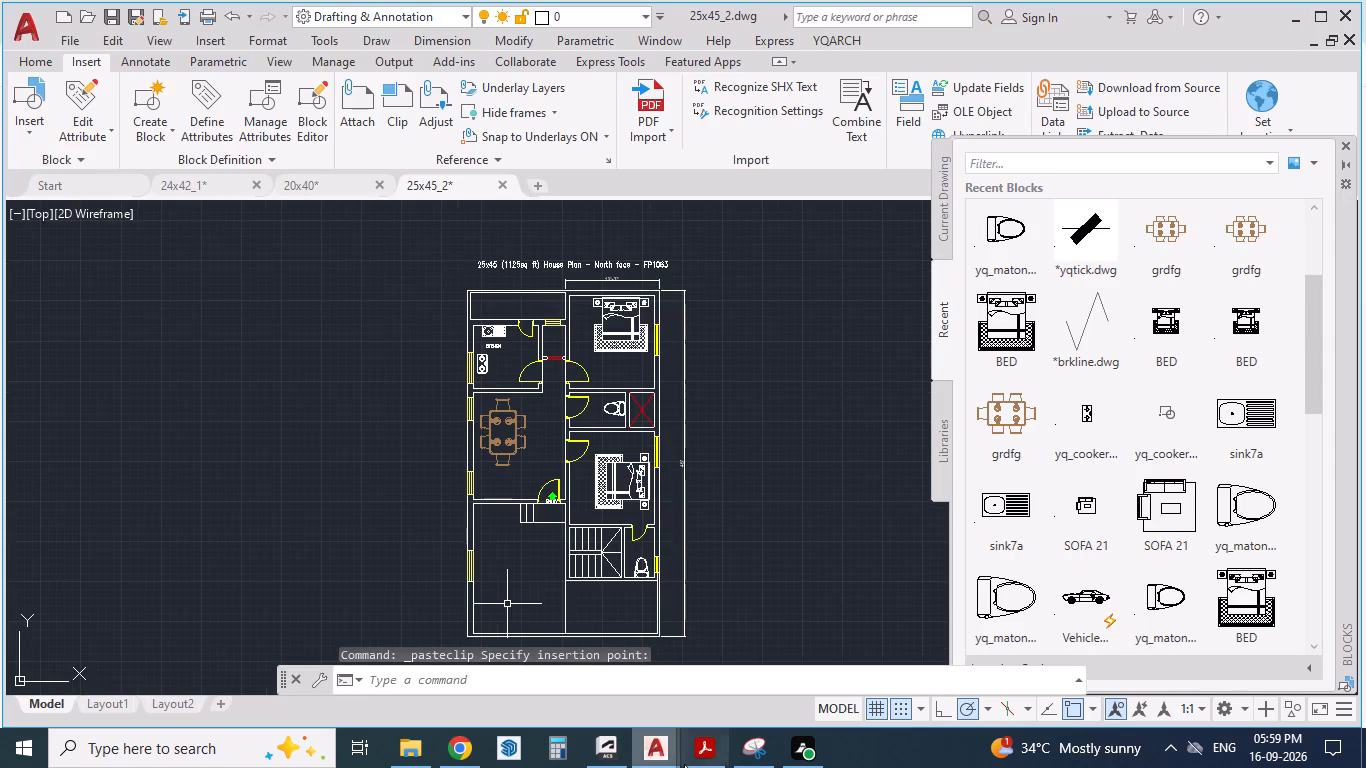
Copy the "Ground Floor Plan" caption from the reference PDF and paste it below the plan's front wall.
{"action": "left_click", "coordinate": [696, 751]}
{"action": "scroll", "coordinate": [621, 374], "scroll_direction": "down", "scroll_amount": 6}
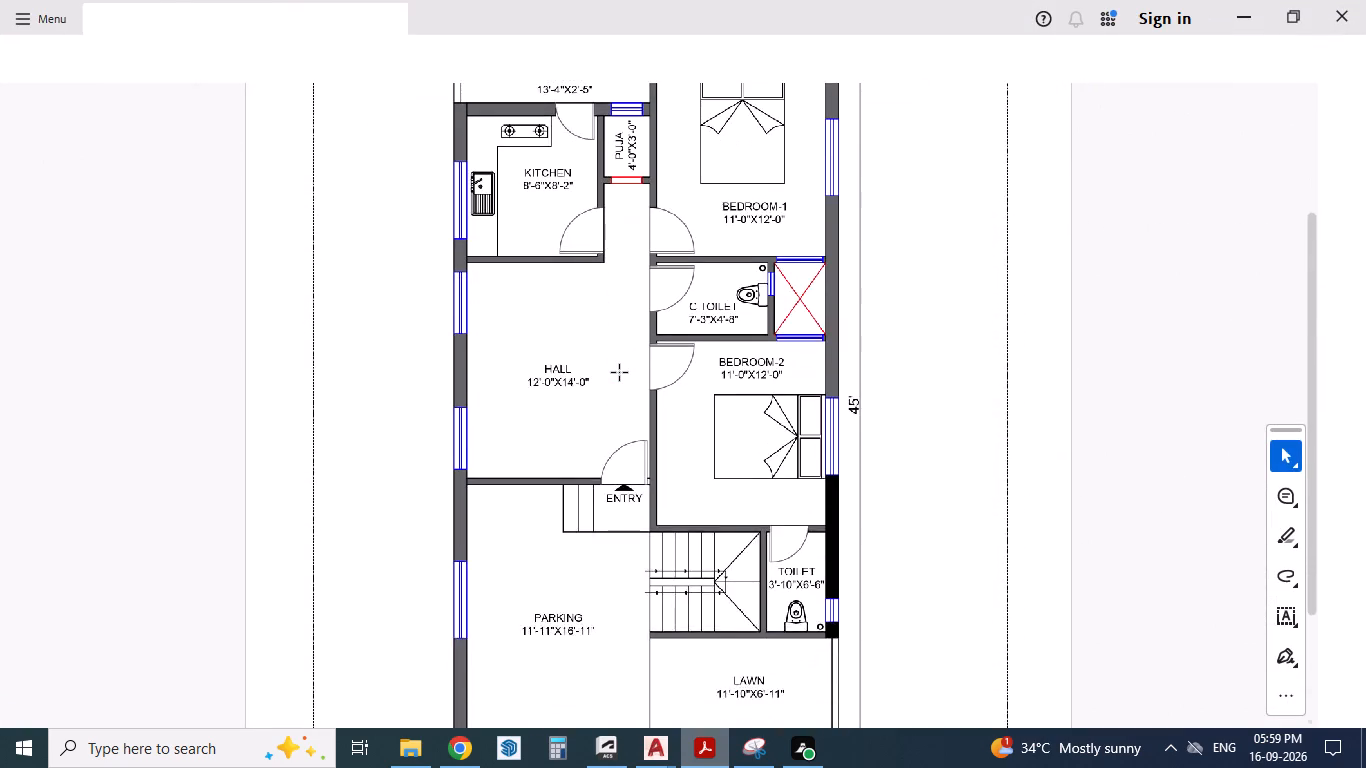
{"action": "scroll", "coordinate": [620, 373], "scroll_direction": "down", "scroll_amount": 1}
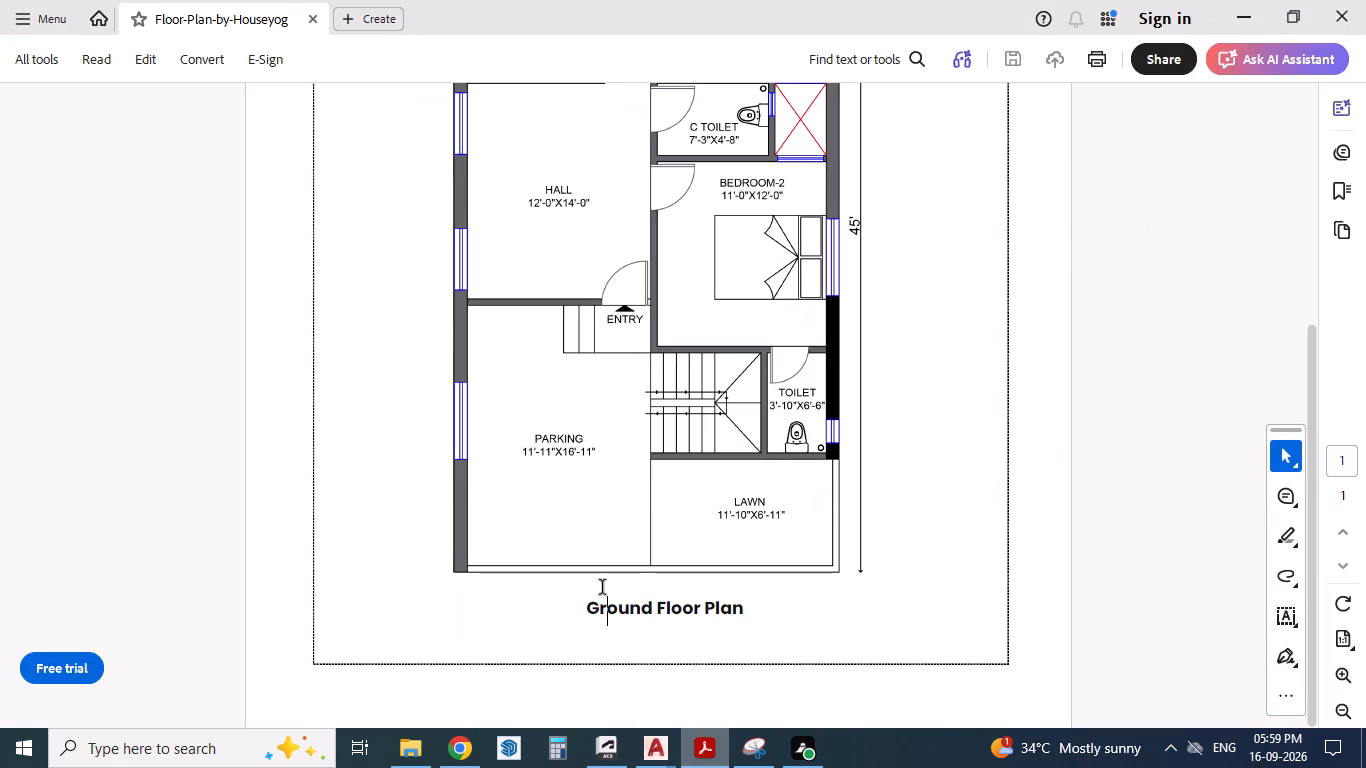
{"action": "left_click_drag", "start_coordinate": [587, 609], "coordinate": [754, 620]}
{"action": "key", "text": "ctrl+c"}
{"action": "left_click", "coordinate": [701, 743]}
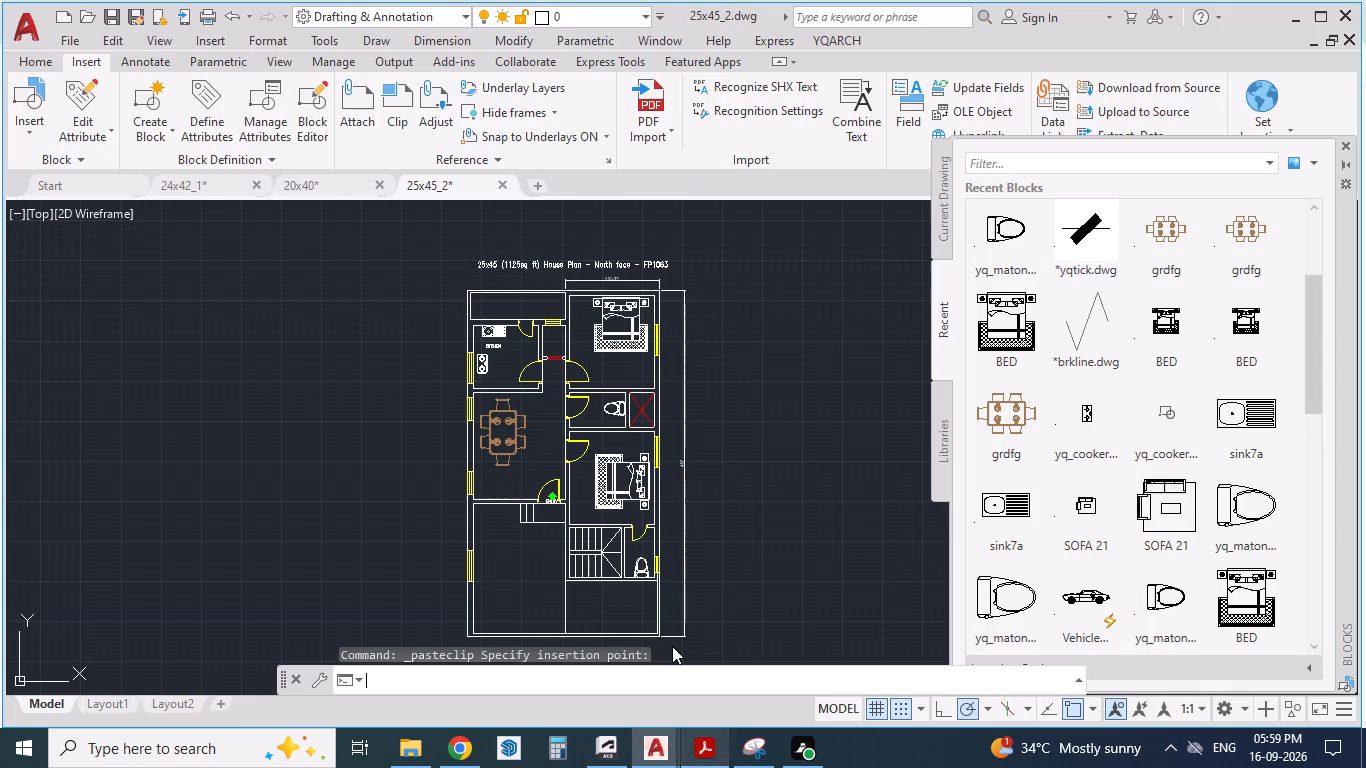
{"action": "scroll", "coordinate": [624, 458], "scroll_direction": "down", "scroll_amount": 2}
{"action": "scroll", "coordinate": [592, 611], "scroll_direction": "up", "scroll_amount": 2}
{"action": "key", "text": "ctrl+v"}
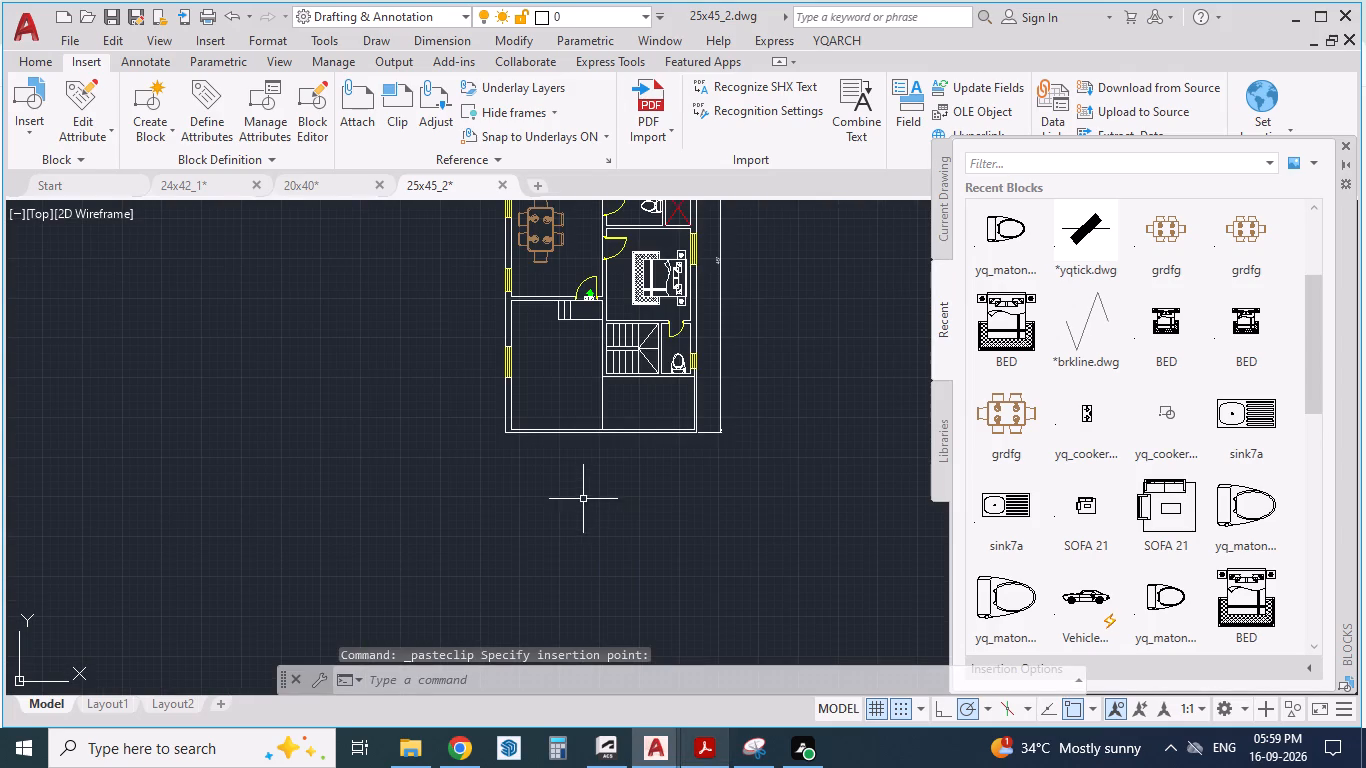
{"action": "left_click", "coordinate": [569, 459]}
Scale the "Ground Floor Plan" caption up from its starting end to span most of the plan's width.
{"action": "scroll", "coordinate": [586, 462], "scroll_direction": "up", "scroll_amount": 1}
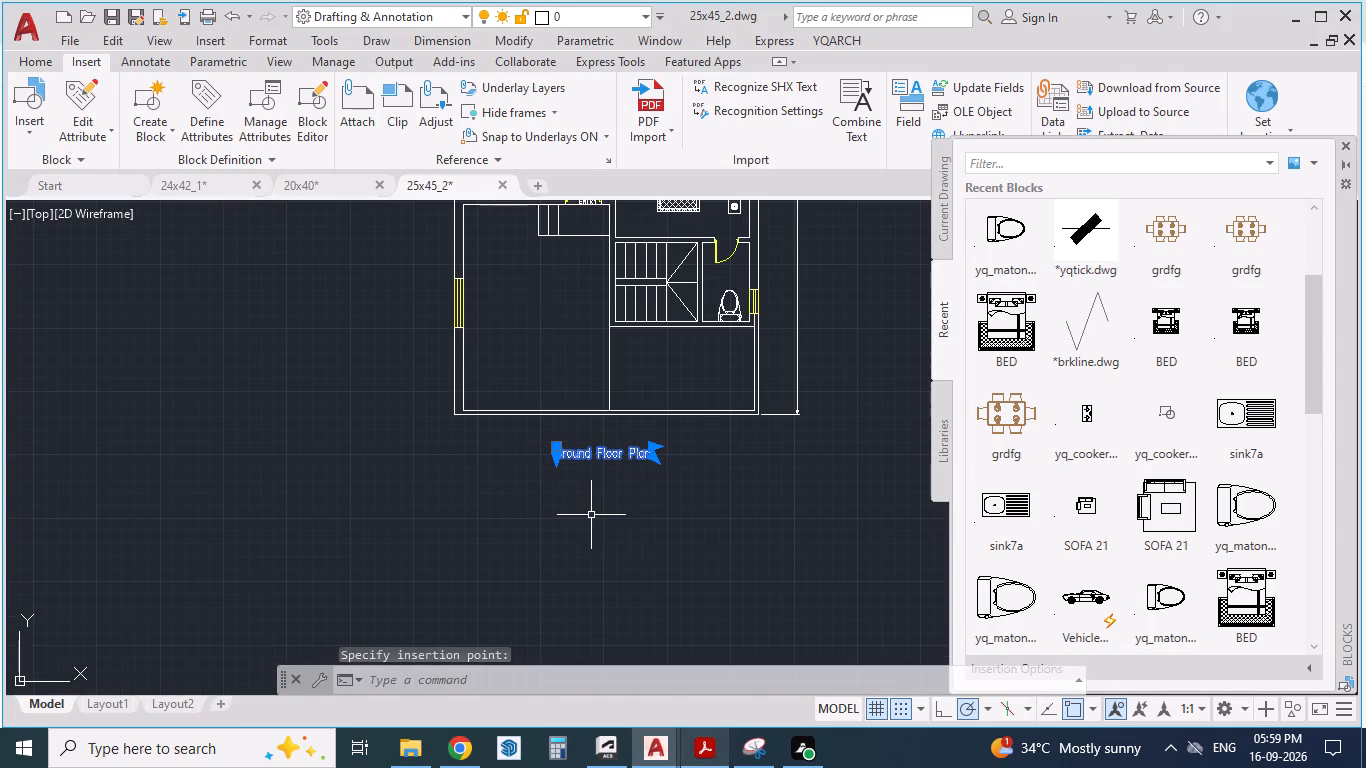
{"action": "type", "text": "SCA"}
{"action": "key", "text": "Return"}
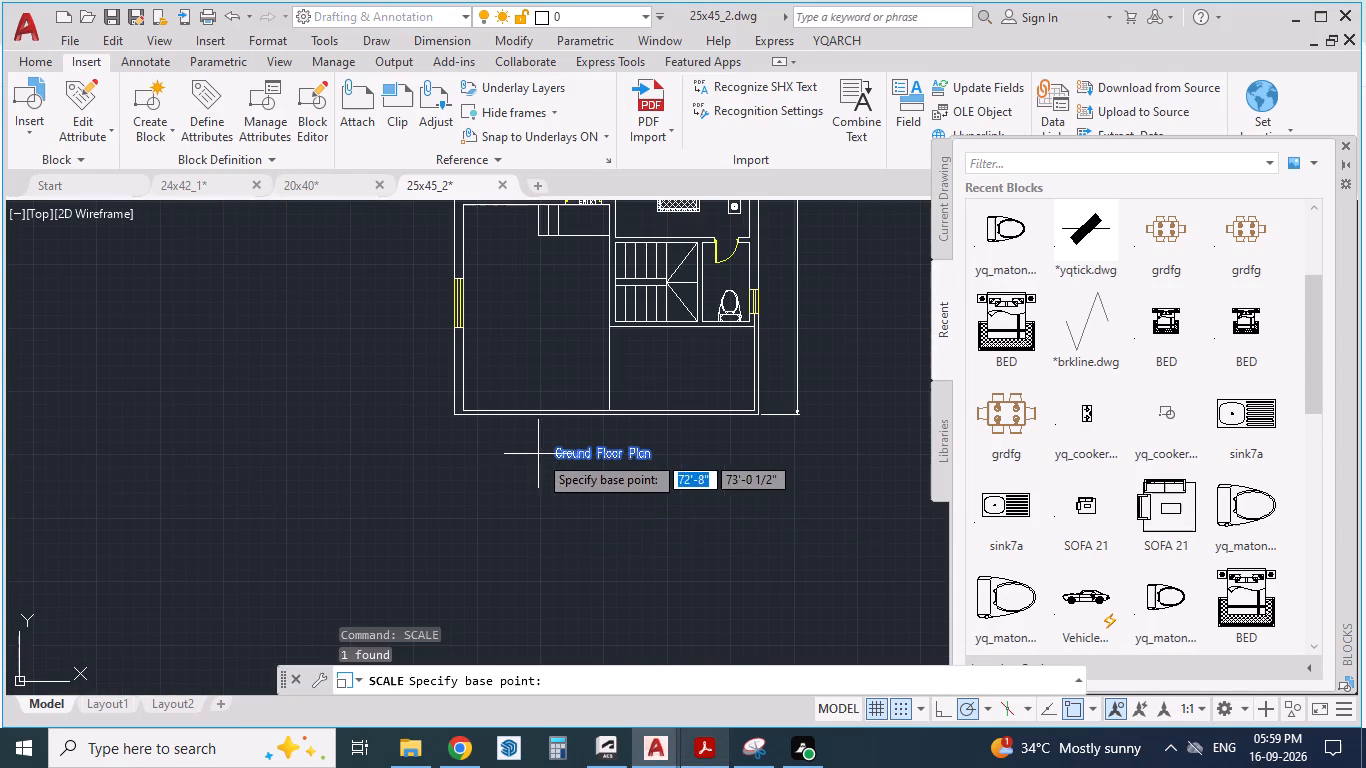
{"action": "left_click_drag", "start_coordinate": [552, 454], "coordinate": [429, 429]}
{"action": "left_click", "coordinate": [429, 429]}
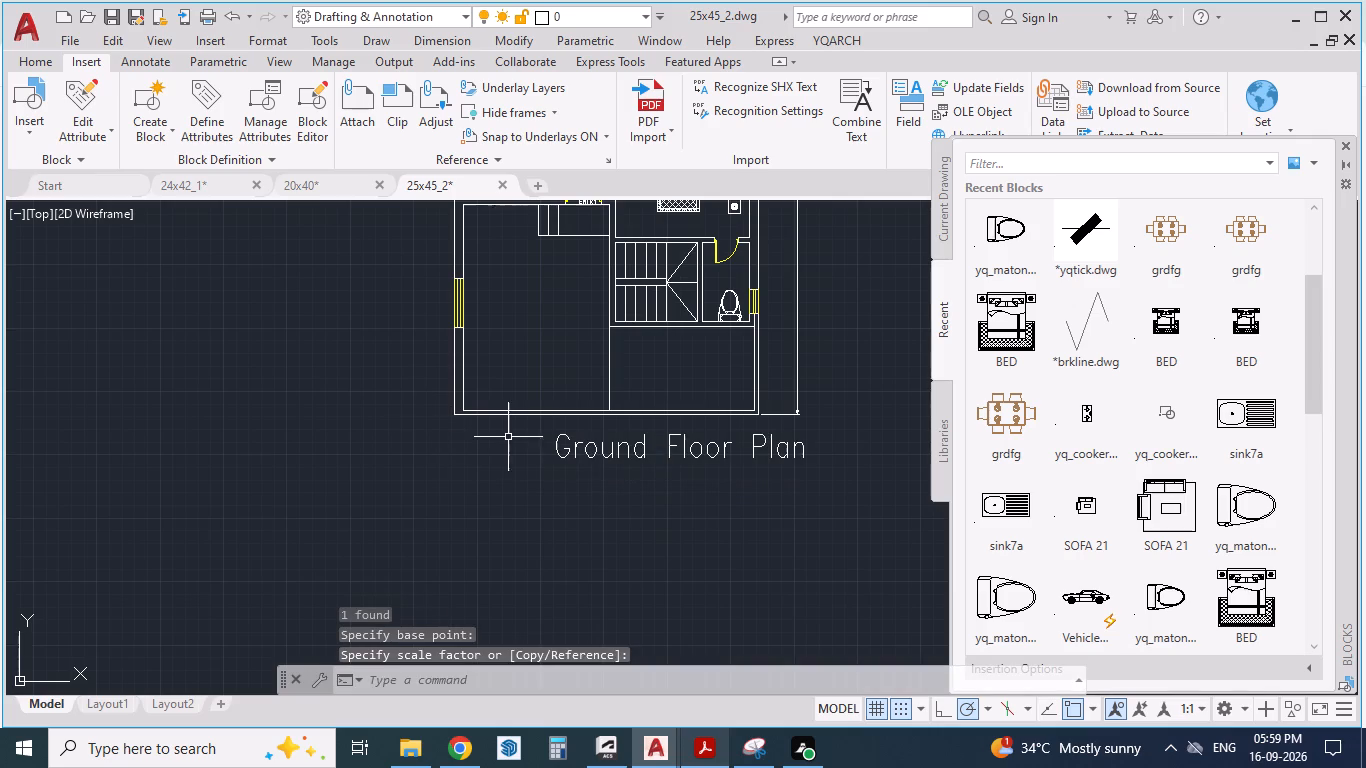
Move the "Ground Floor Plan" caption about 3'-2" horizontally toward the parking side to center it under the plan.
{"action": "left_click", "coordinate": [565, 443]}
{"action": "left_click", "coordinate": [550, 438]}
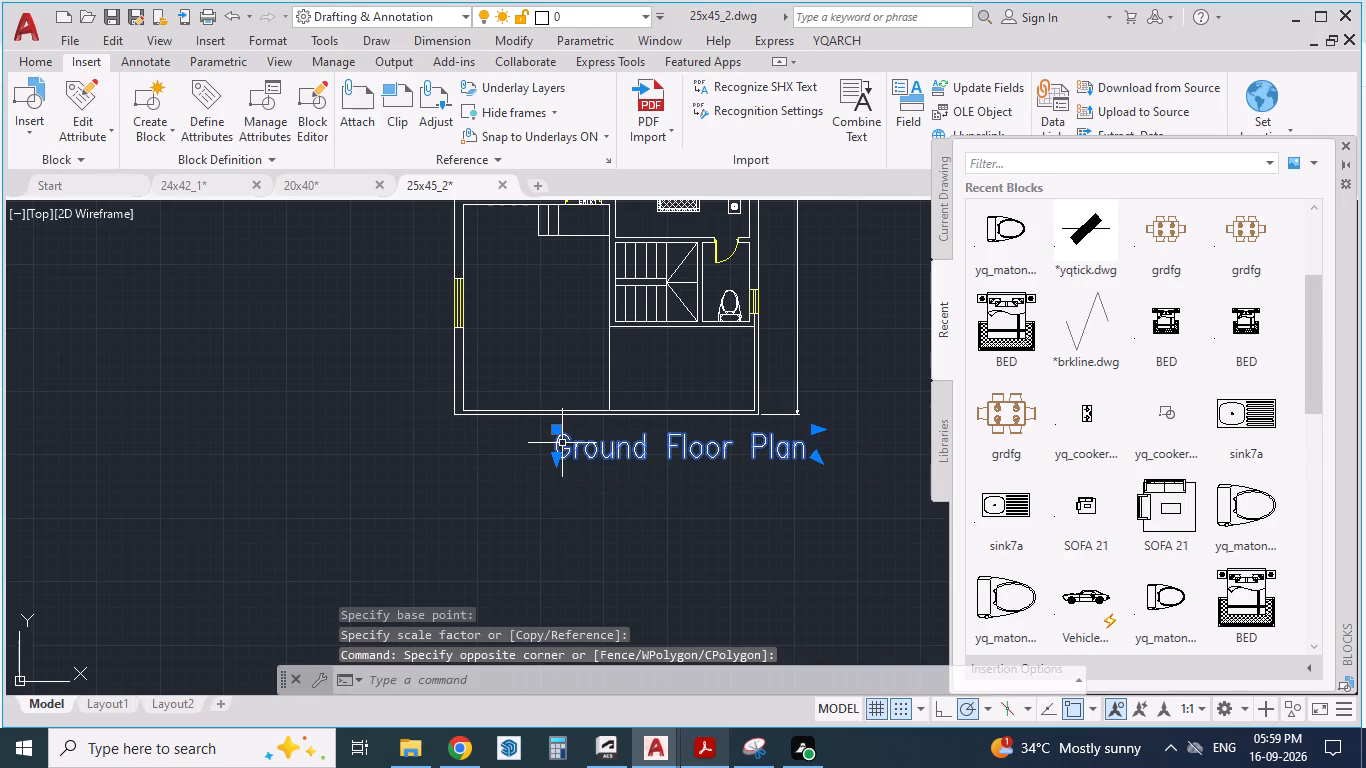
{"action": "key", "text": "m"}
{"action": "key", "text": "Return"}
{"action": "left_click_drag", "start_coordinate": [561, 442], "coordinate": [517, 430]}
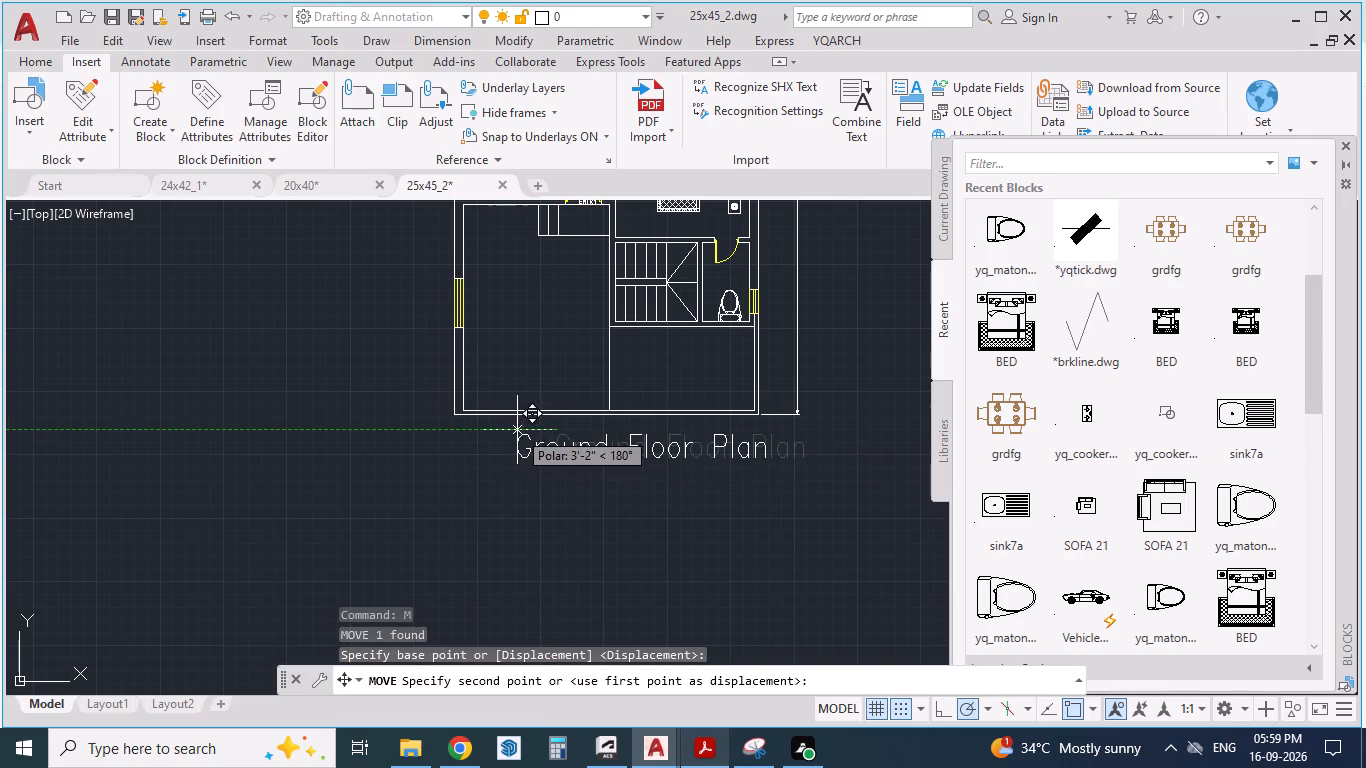
{"action": "left_click", "coordinate": [517, 430]}
{"action": "scroll", "coordinate": [534, 483], "scroll_direction": "down", "scroll_amount": 3}
{"action": "scroll", "coordinate": [516, 396], "scroll_direction": "up", "scroll_amount": 2}
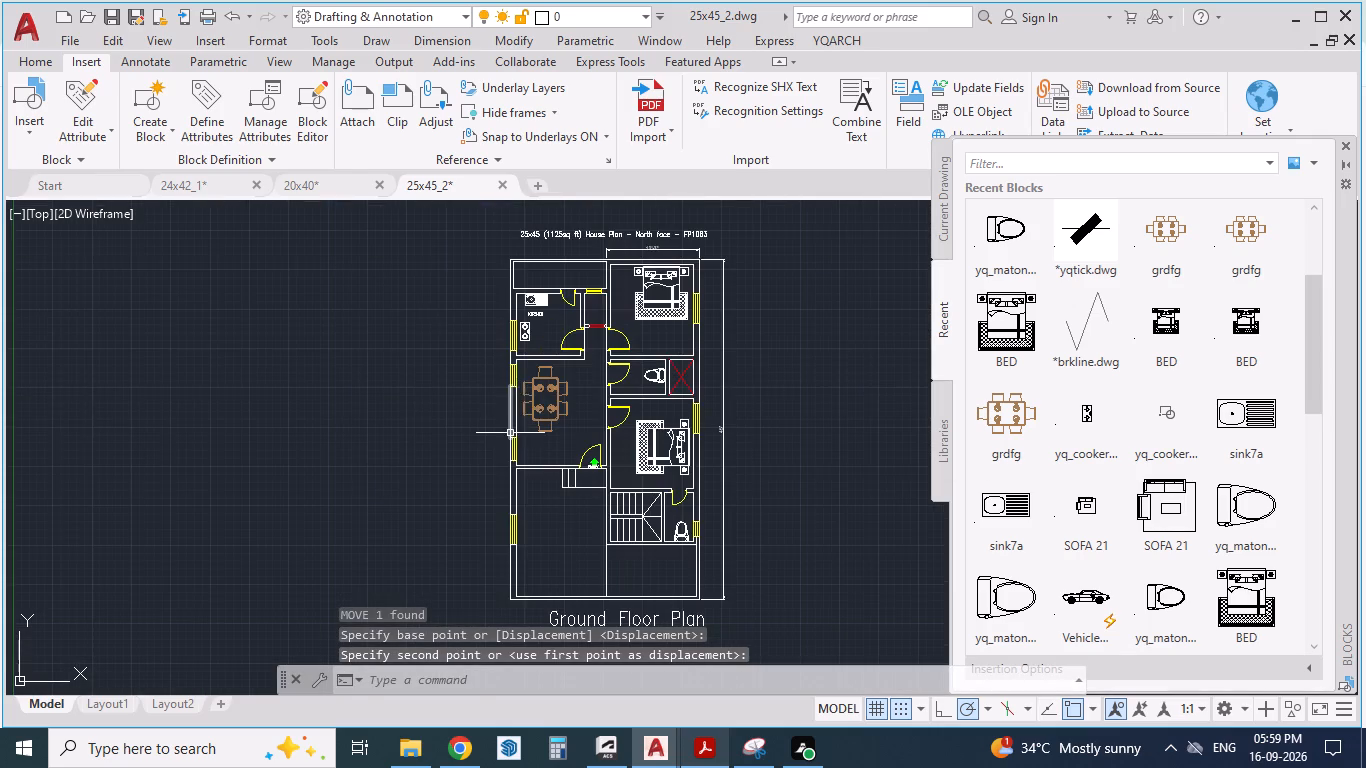
{"action": "scroll", "coordinate": [515, 433], "scroll_direction": "down", "scroll_amount": 1}
{"action": "scroll", "coordinate": [548, 510], "scroll_direction": "up", "scroll_amount": 1}
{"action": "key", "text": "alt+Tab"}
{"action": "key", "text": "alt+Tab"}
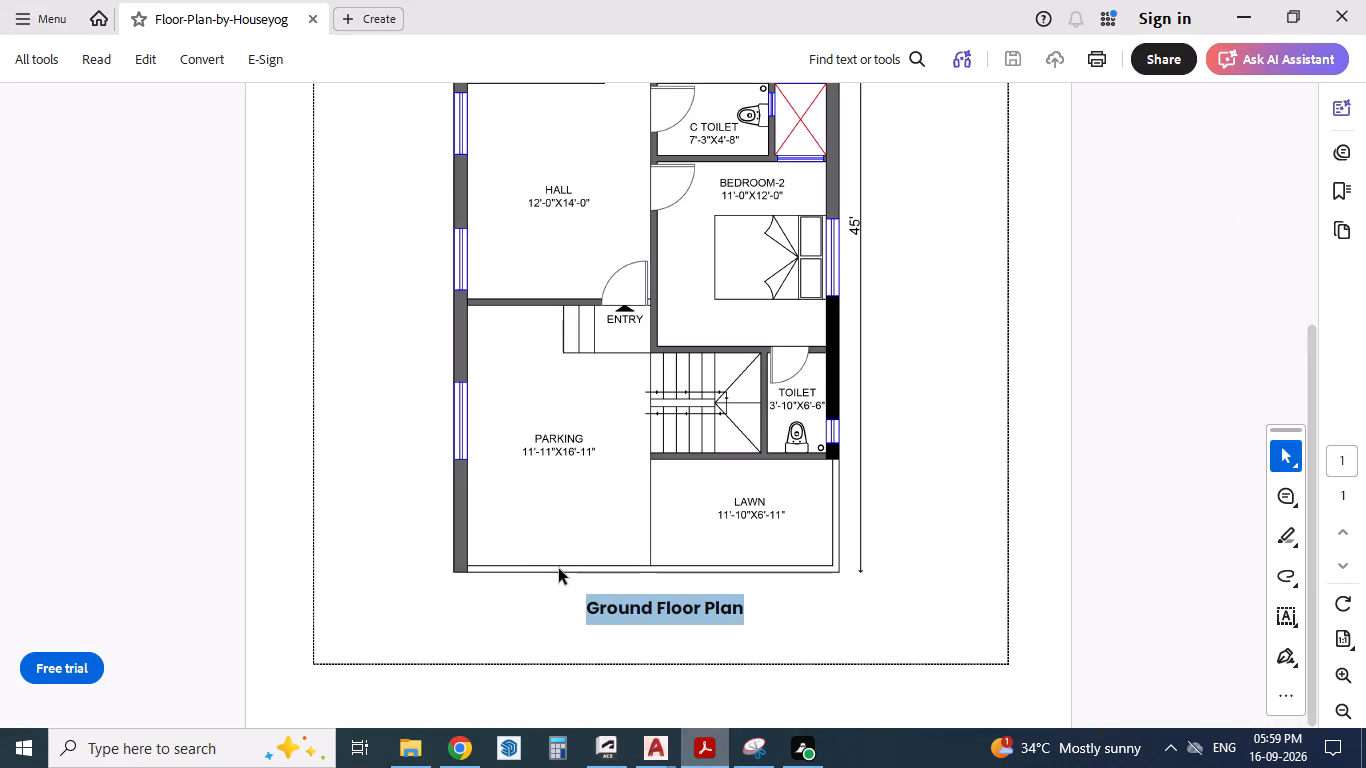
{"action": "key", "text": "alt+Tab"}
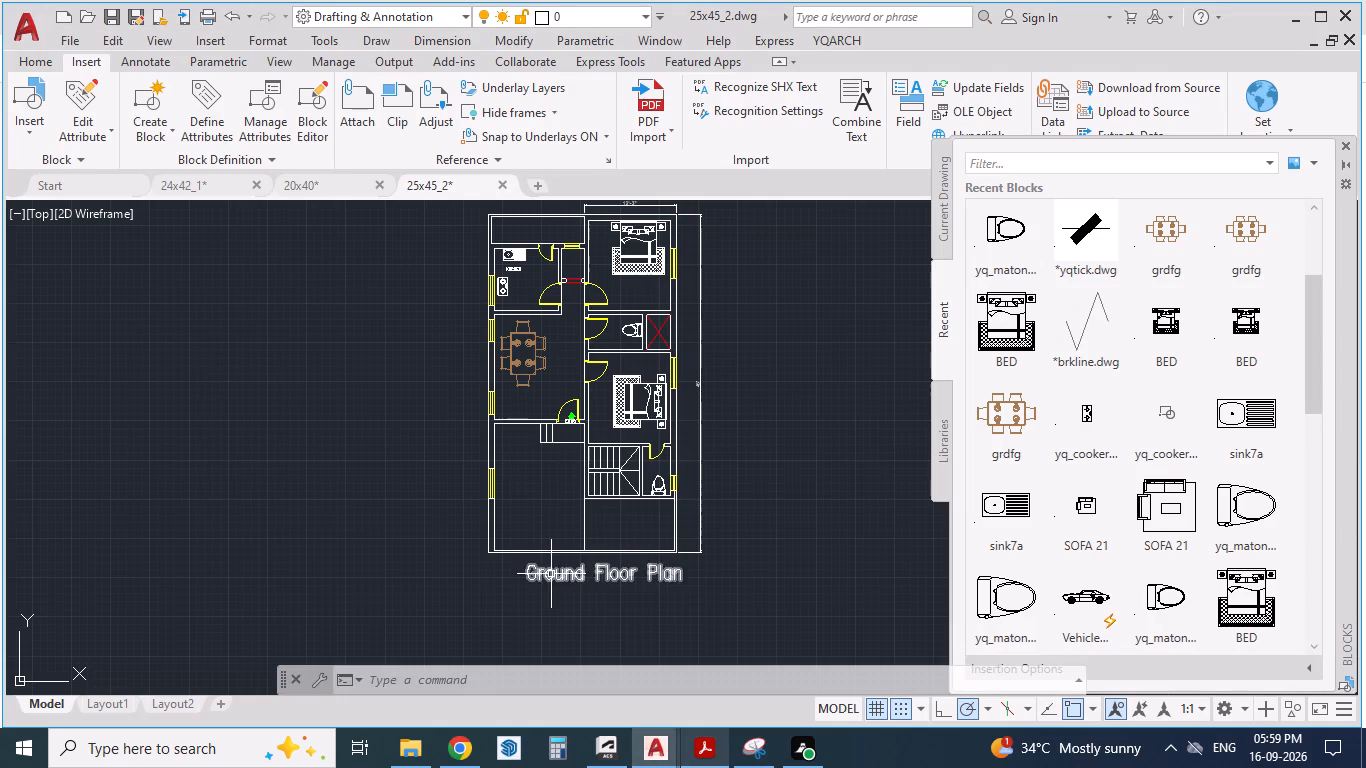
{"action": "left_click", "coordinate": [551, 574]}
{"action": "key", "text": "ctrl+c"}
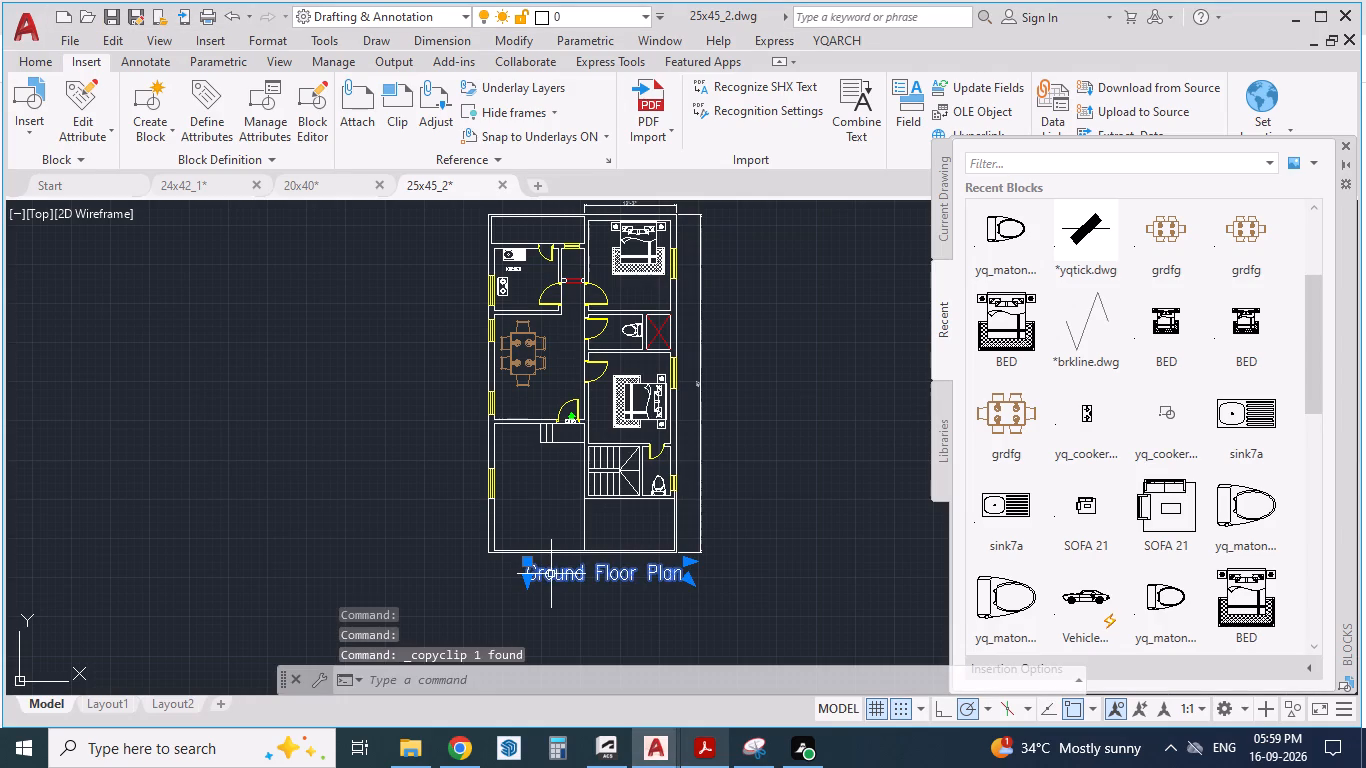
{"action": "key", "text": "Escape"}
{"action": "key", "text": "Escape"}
Copy the "BEDROOM" label from the 20x40 drawing and paste it above the bed in the 25x45_2 plan's front bedroom.
{"action": "left_click", "coordinate": [321, 200]}
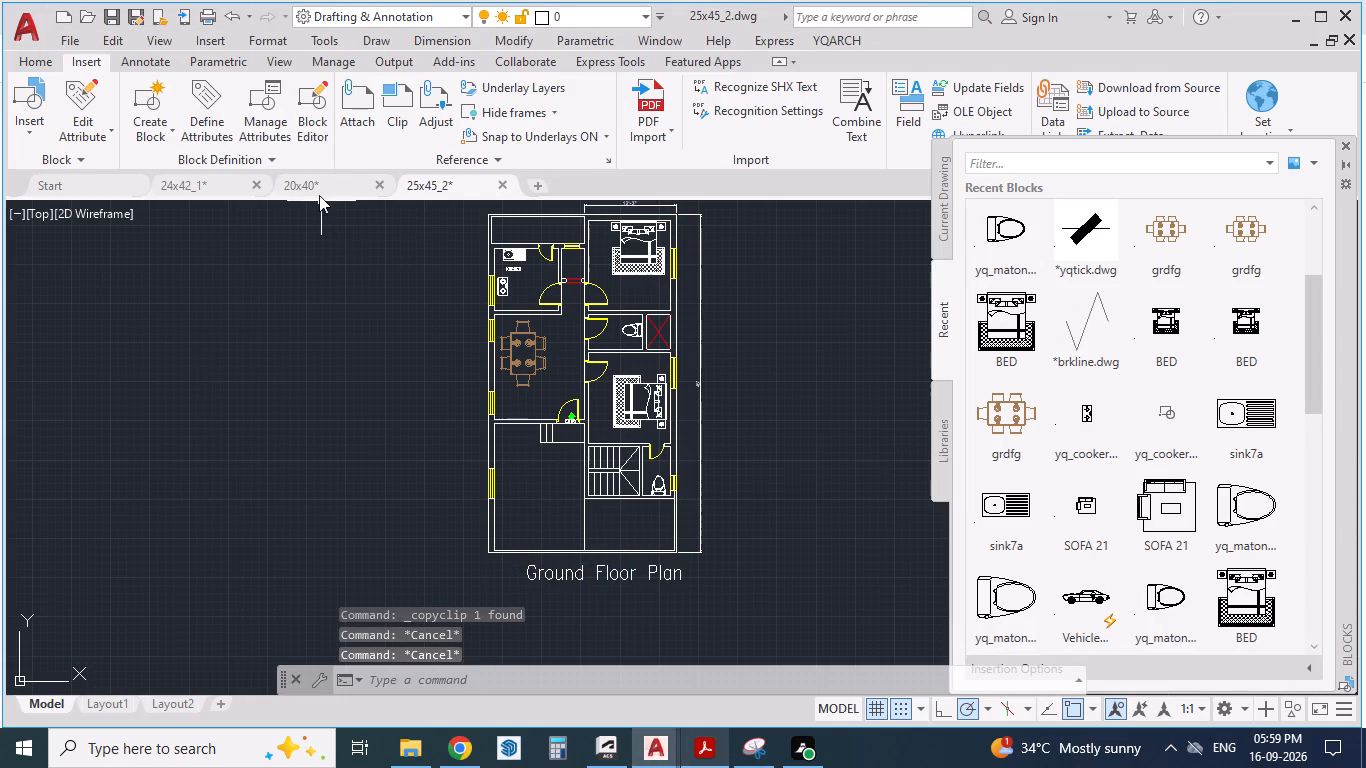
{"action": "left_click", "coordinate": [318, 187]}
{"action": "left_click", "coordinate": [318, 187]}
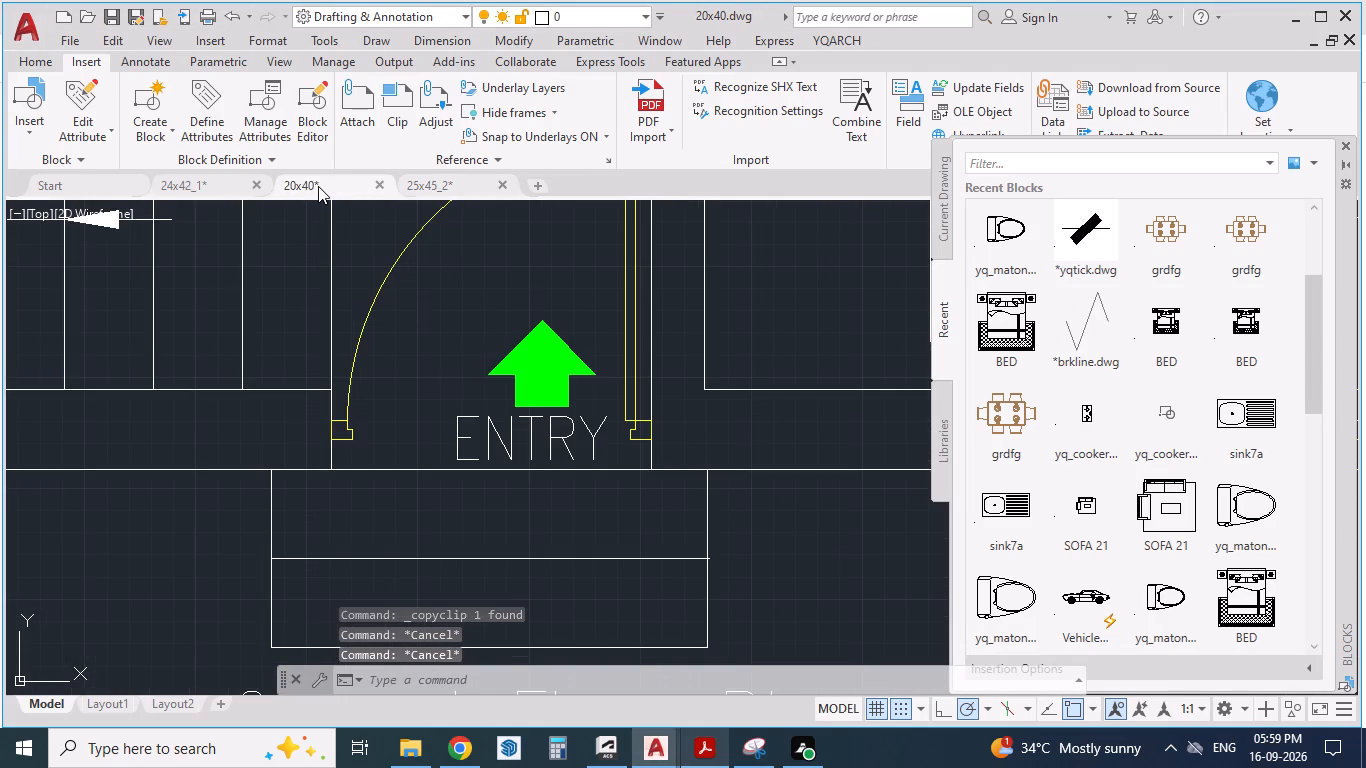
{"action": "scroll", "coordinate": [475, 417], "scroll_direction": "down", "scroll_amount": 7}
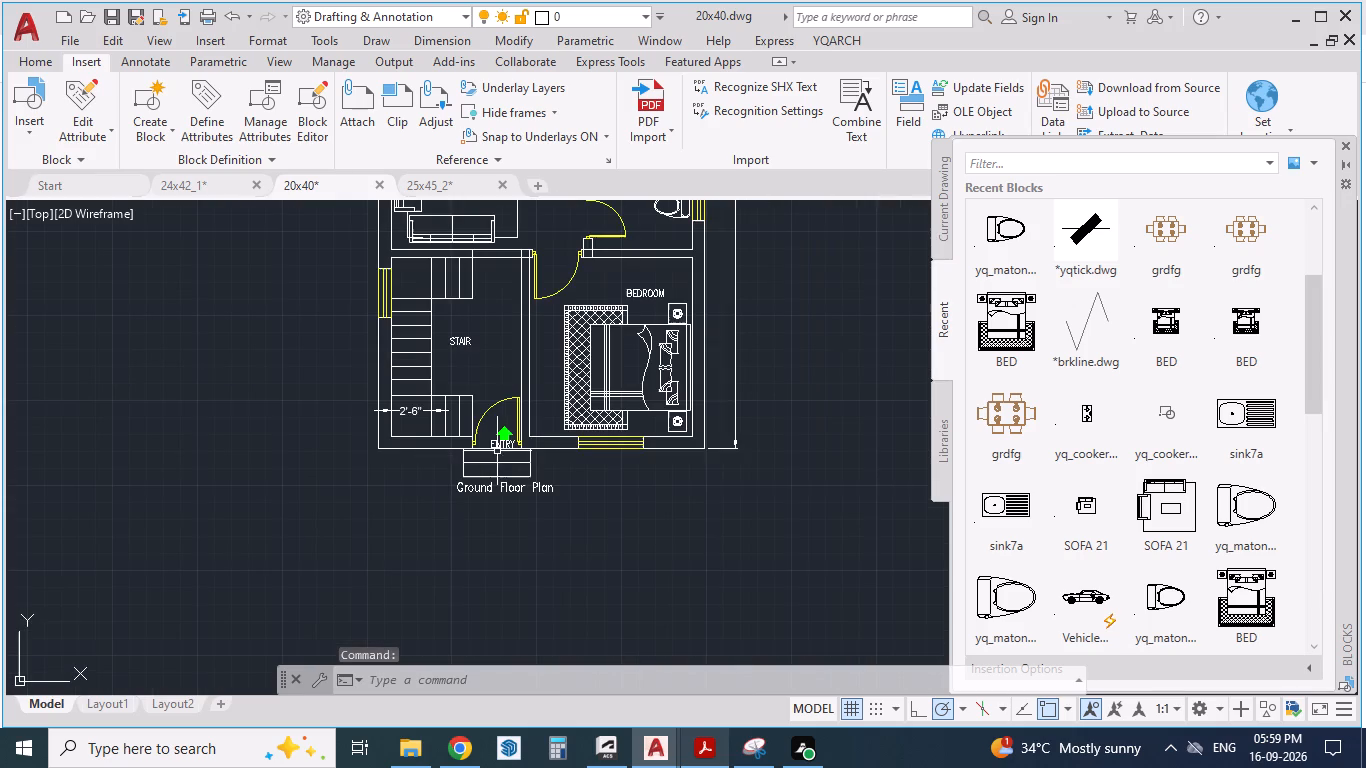
{"action": "scroll", "coordinate": [615, 289], "scroll_direction": "up", "scroll_amount": 2}
{"action": "left_click", "coordinate": [640, 292]}
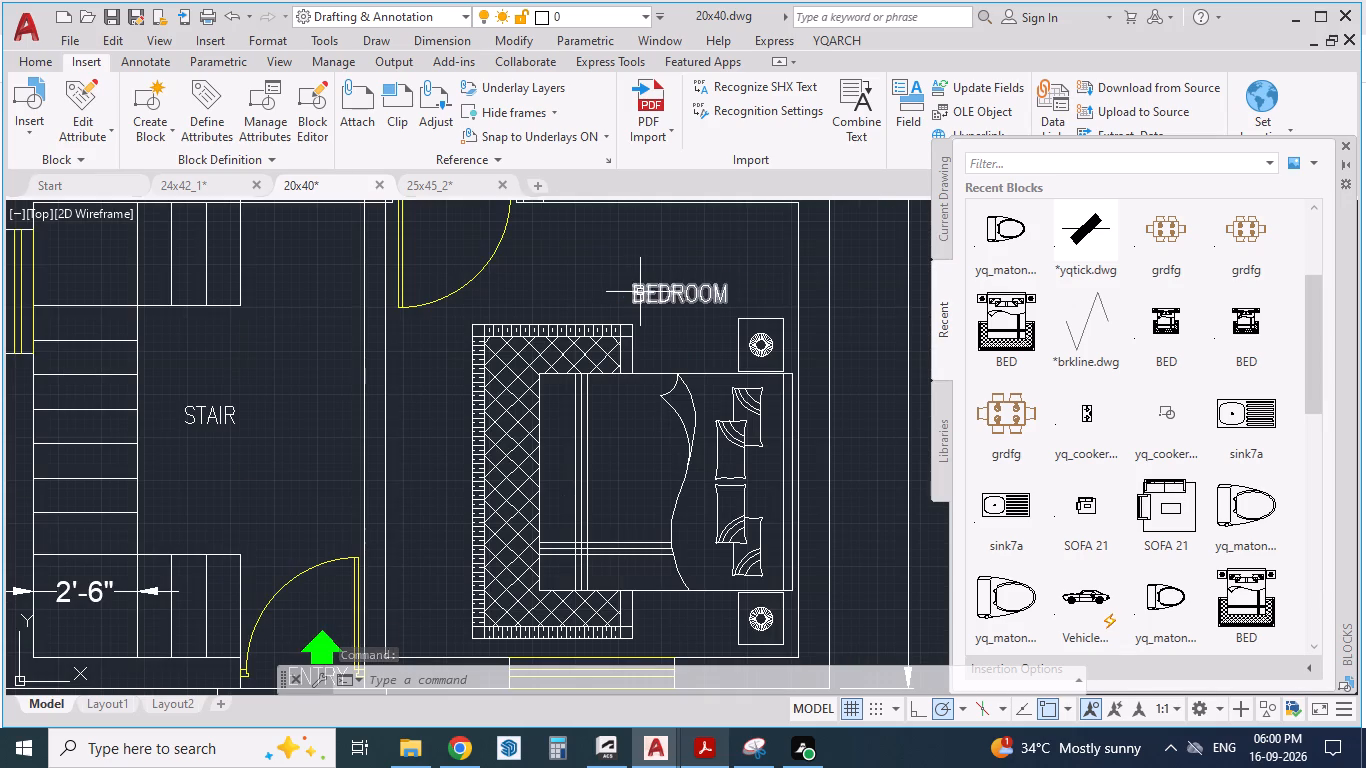
{"action": "key", "text": "ctrl+c"}
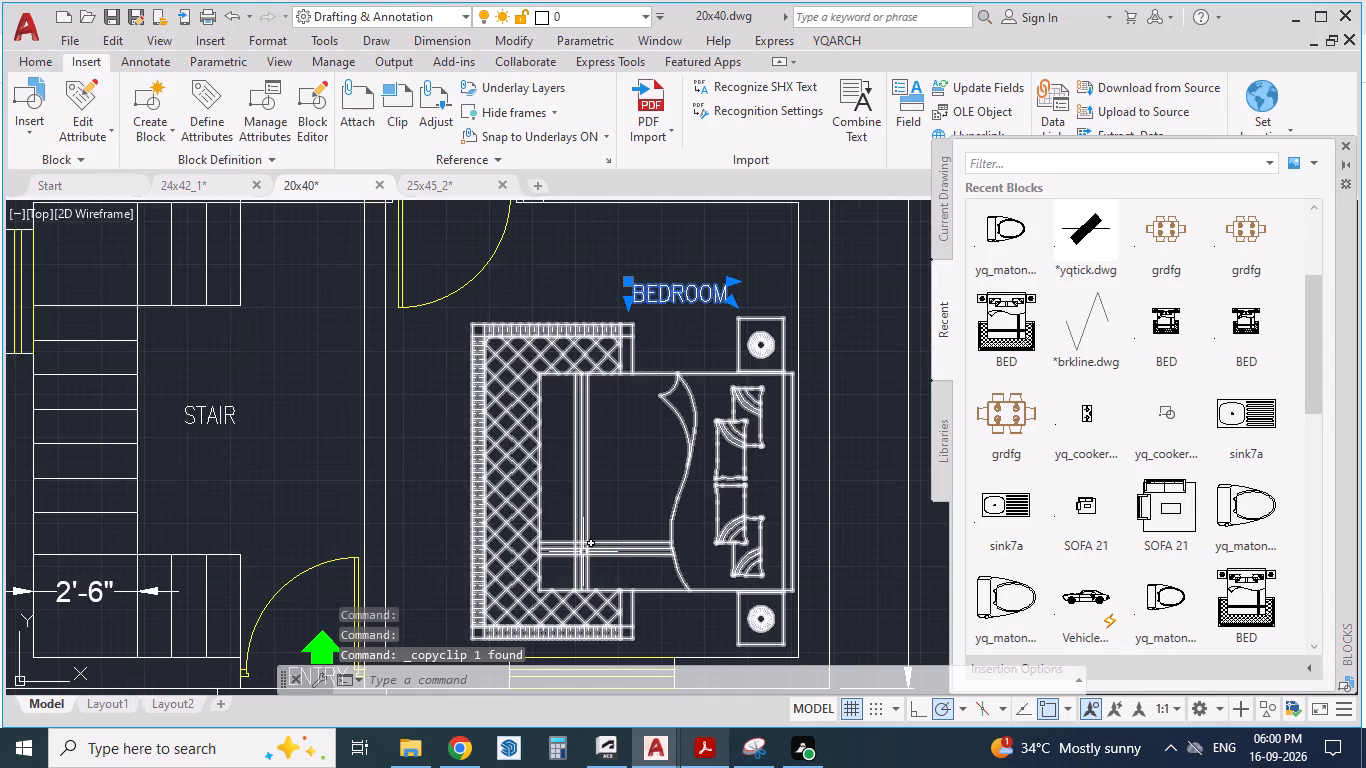
{"action": "left_click", "coordinate": [441, 185]}
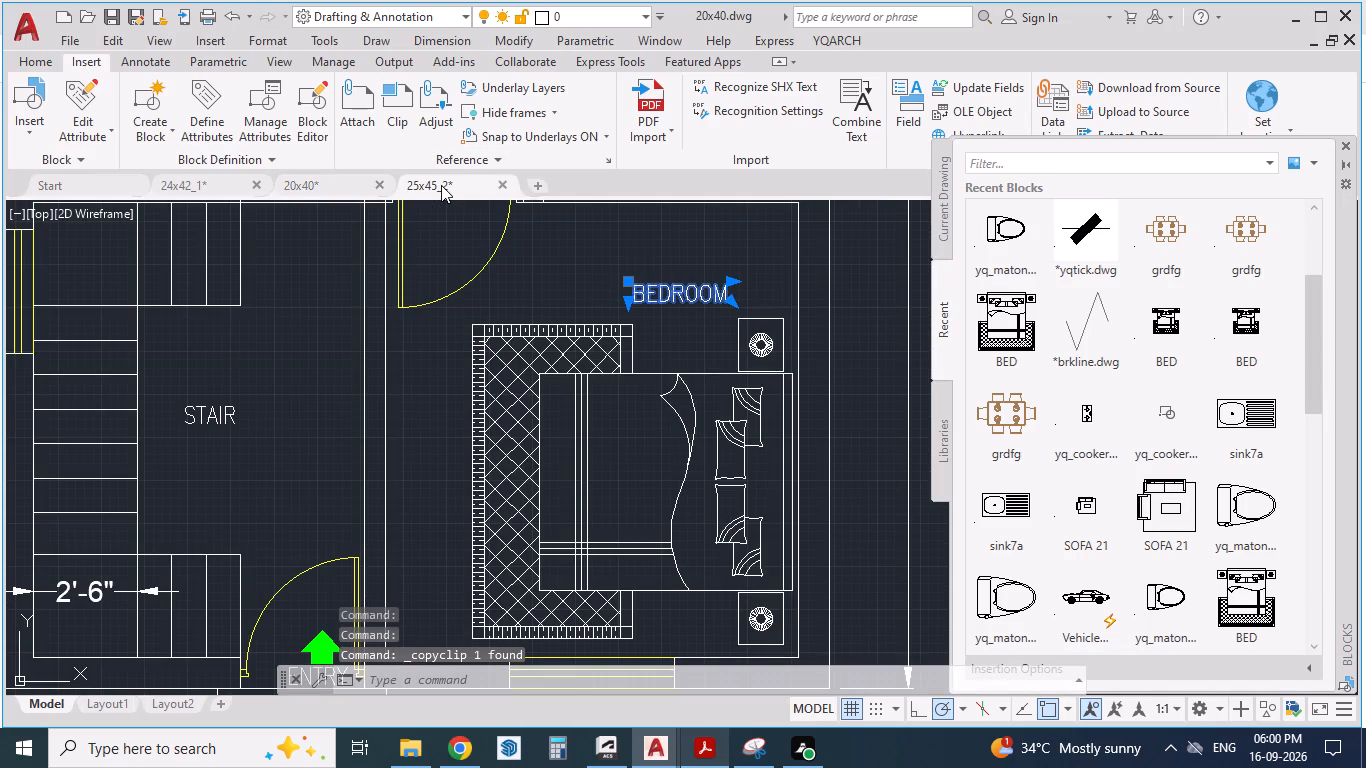
{"action": "scroll", "coordinate": [622, 377], "scroll_direction": "up", "scroll_amount": 2}
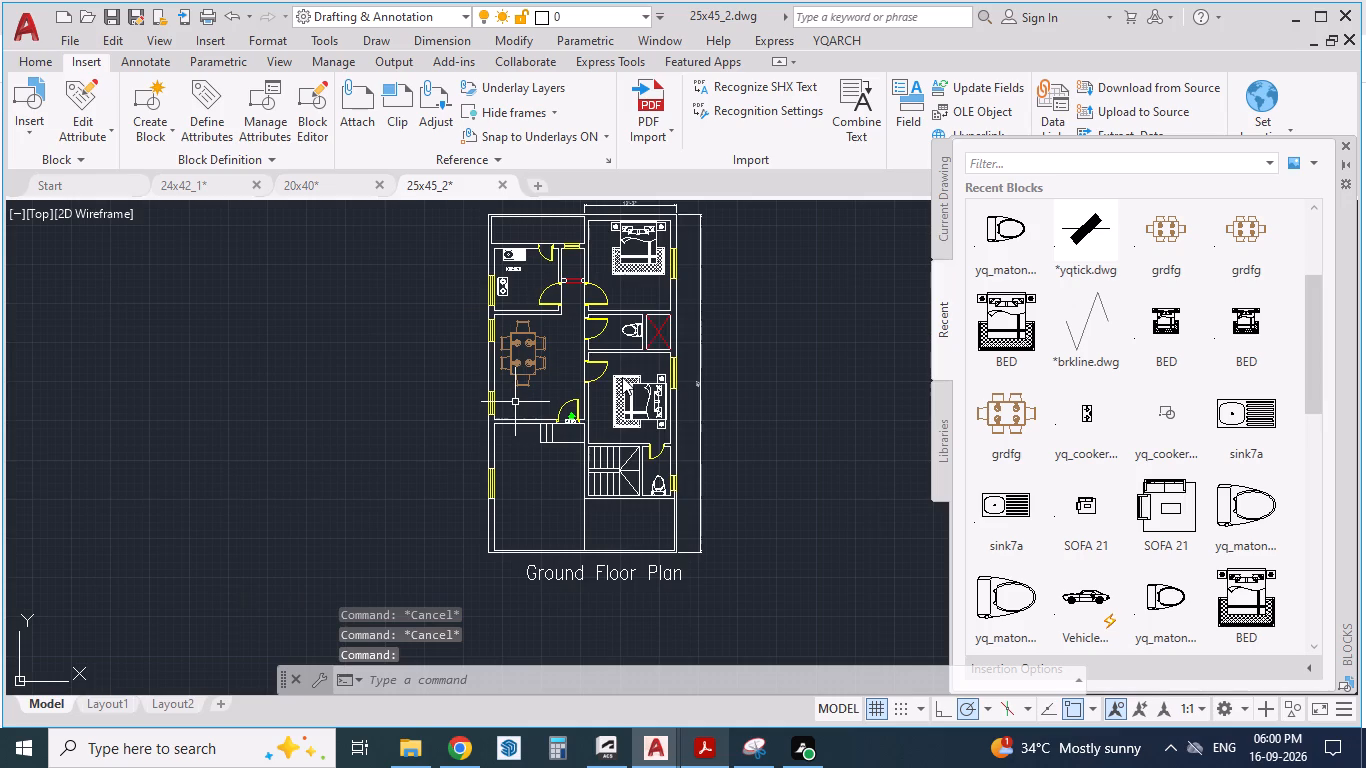
{"action": "scroll", "coordinate": [633, 361], "scroll_direction": "up", "scroll_amount": 2}
{"action": "scroll", "coordinate": [633, 361], "scroll_direction": "down", "scroll_amount": 1}
{"action": "key", "text": "ctrl+v"}
{"action": "left_click", "coordinate": [608, 360]}
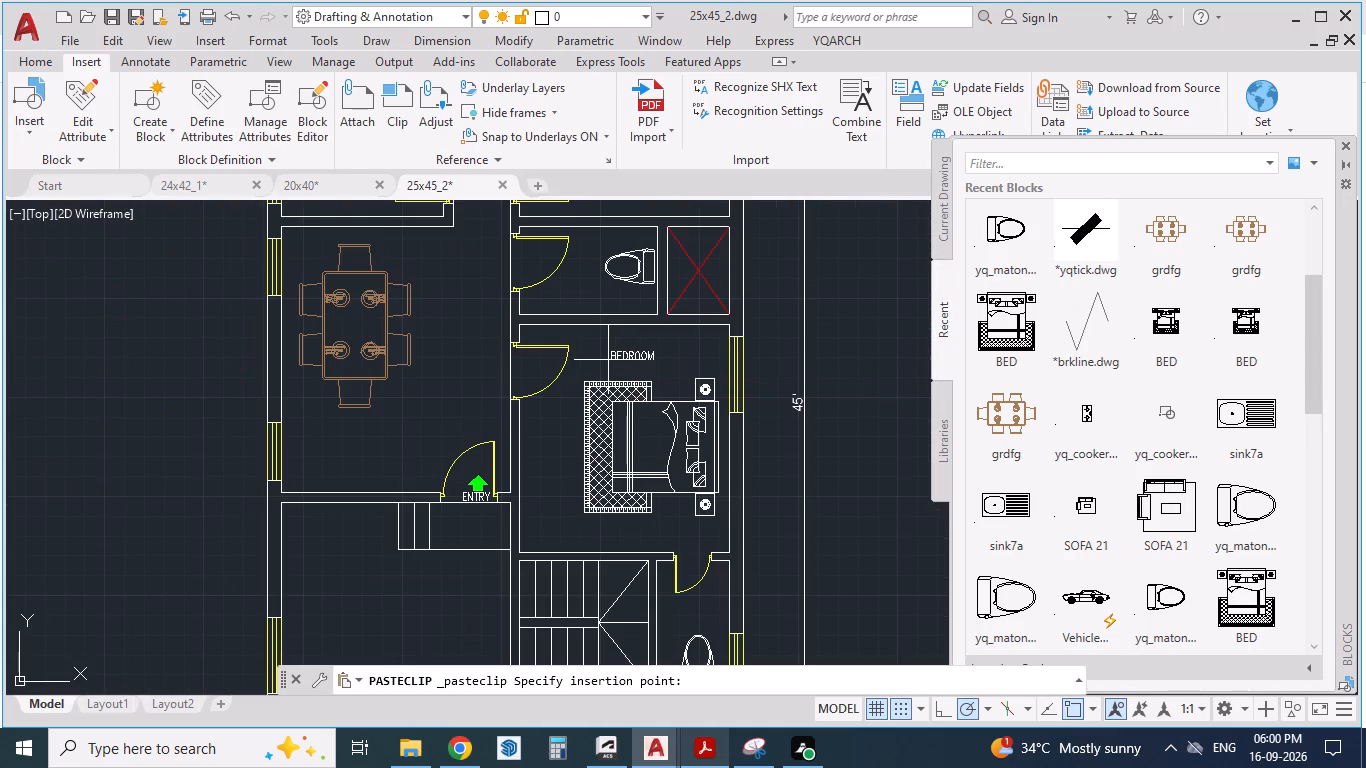
Paste another "BEDROOM" label below the bed in the rear bedroom.
{"action": "scroll", "coordinate": [620, 413], "scroll_direction": "down", "scroll_amount": 4}
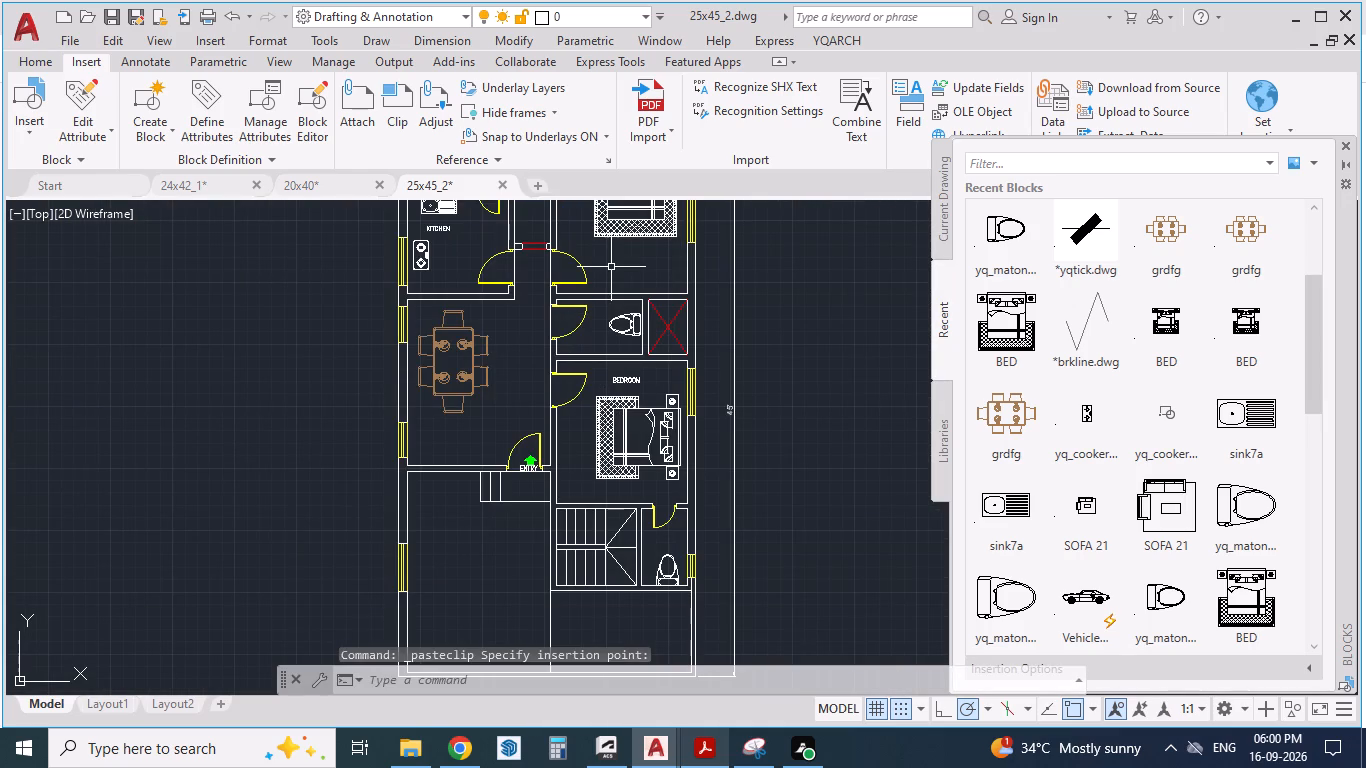
{"action": "key", "text": "ctrl+v"}
{"action": "left_click", "coordinate": [611, 267]}
Copy the "TOILET" label from the 20x40 drawing and paste it below the WC in the 25x45_2 plan's common toilet.
{"action": "left_click", "coordinate": [324, 184]}
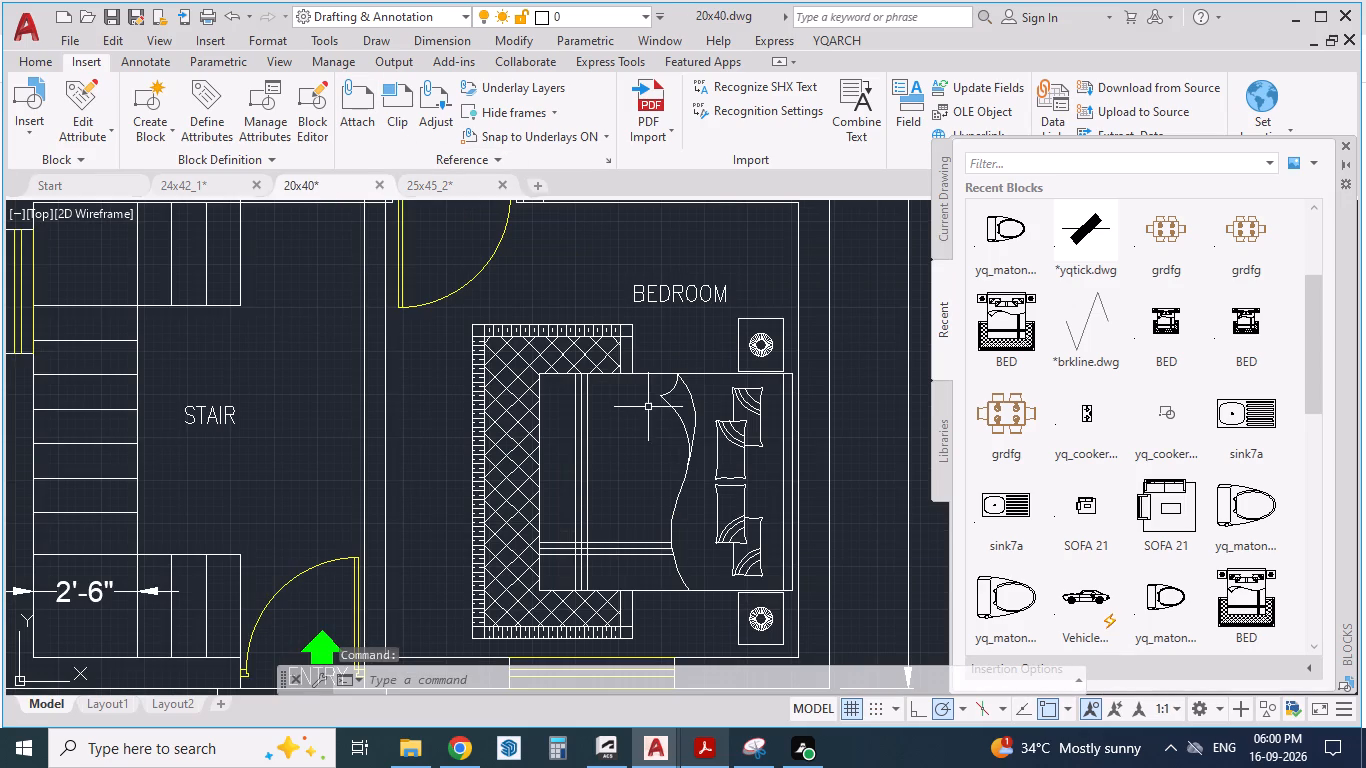
{"action": "scroll", "coordinate": [648, 407], "scroll_direction": "down", "scroll_amount": 3, "text": "ctrl"}
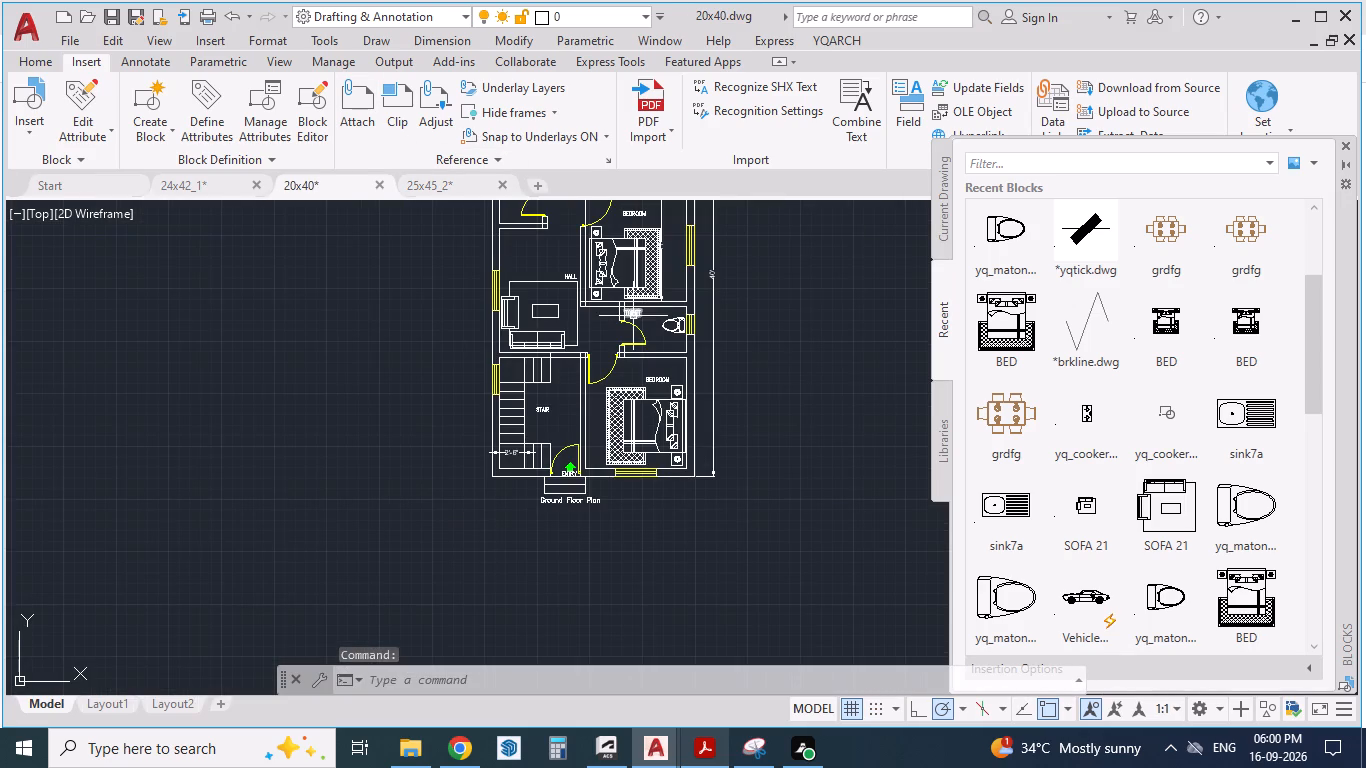
{"action": "left_click", "coordinate": [633, 316]}
{"action": "key", "text": "ctrl+c"}
{"action": "left_click", "coordinate": [434, 183]}
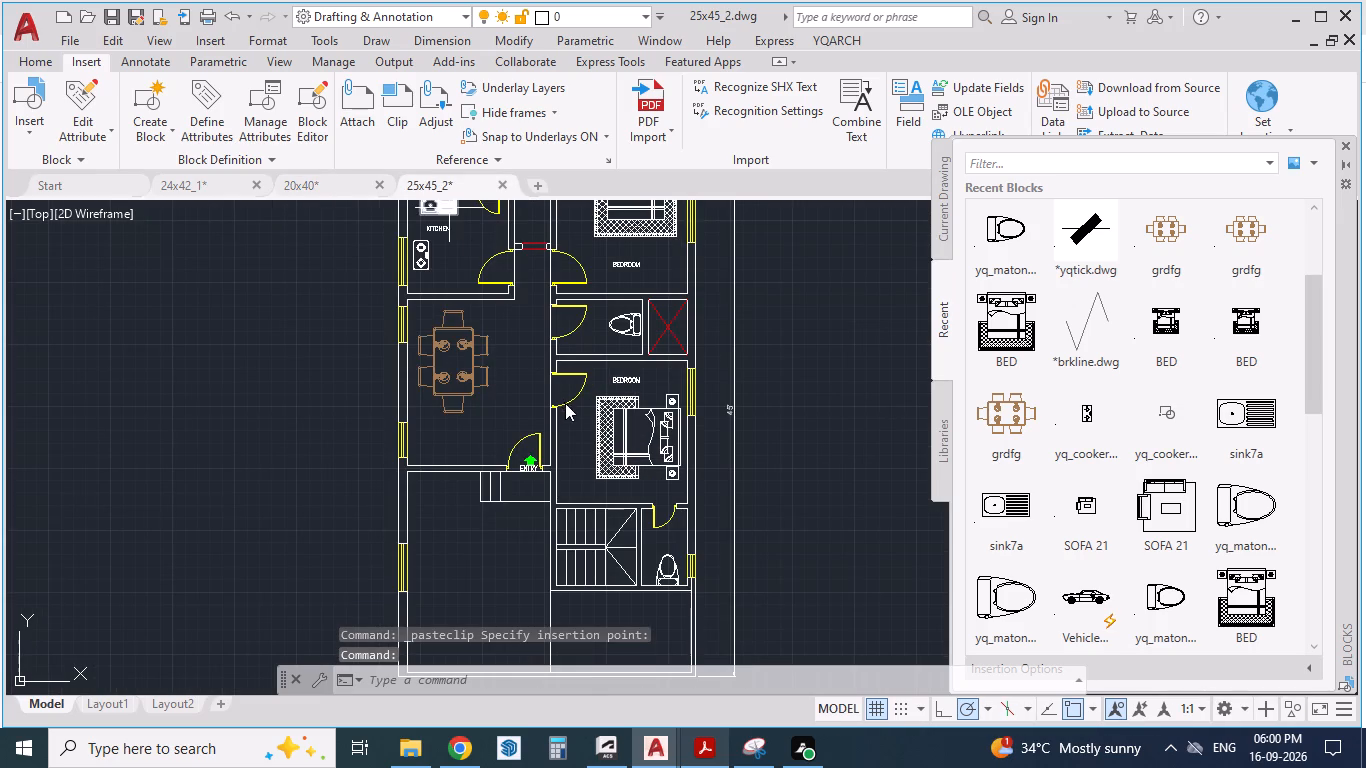
{"action": "scroll", "coordinate": [581, 319], "scroll_direction": "up", "scroll_amount": 1}
{"action": "key", "text": "ctrl+v"}
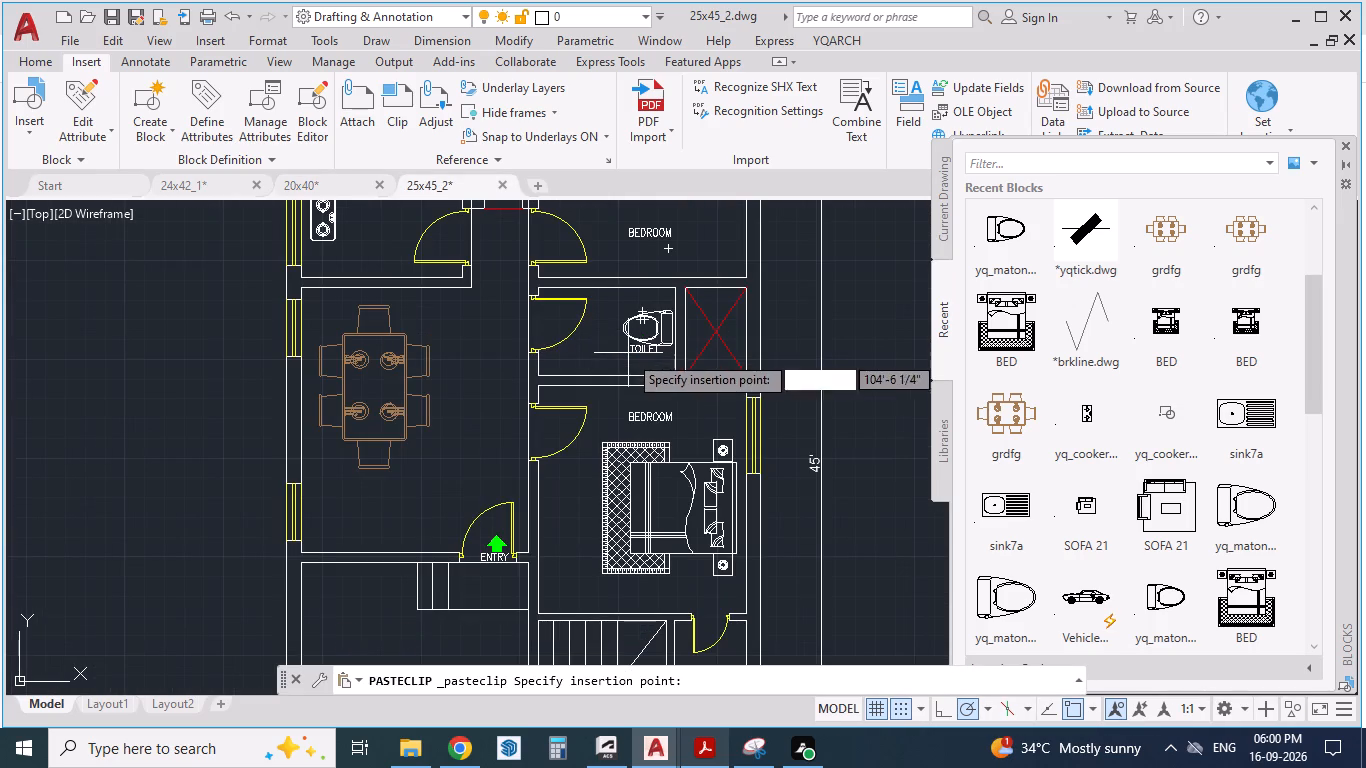
{"action": "left_click", "coordinate": [620, 363]}
Paste another "TOILET" label above the WC in the small toilet beside the staircase.
{"action": "scroll", "coordinate": [664, 356], "scroll_direction": "down", "scroll_amount": 3}
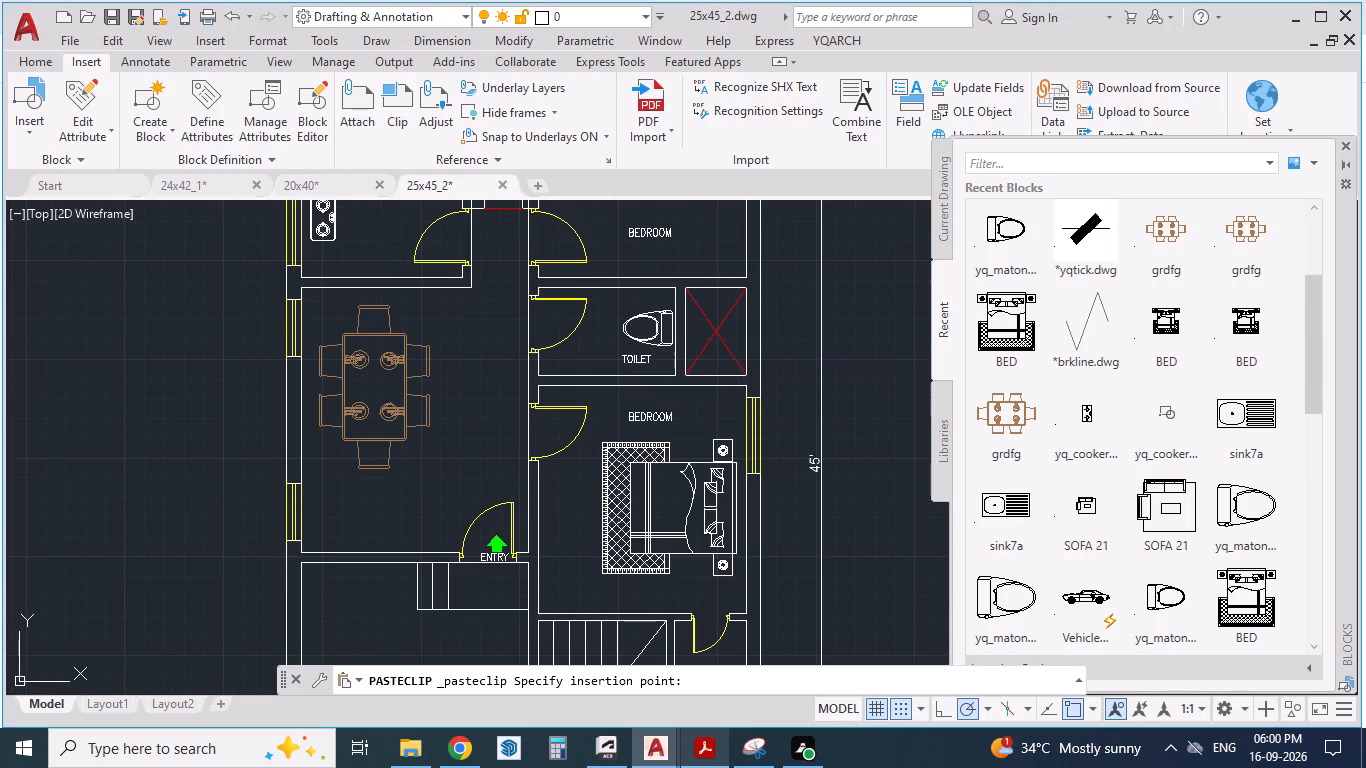
{"action": "scroll", "coordinate": [664, 356], "scroll_direction": "down", "scroll_amount": 2}
{"action": "scroll", "coordinate": [596, 278], "scroll_direction": "up", "scroll_amount": 1}
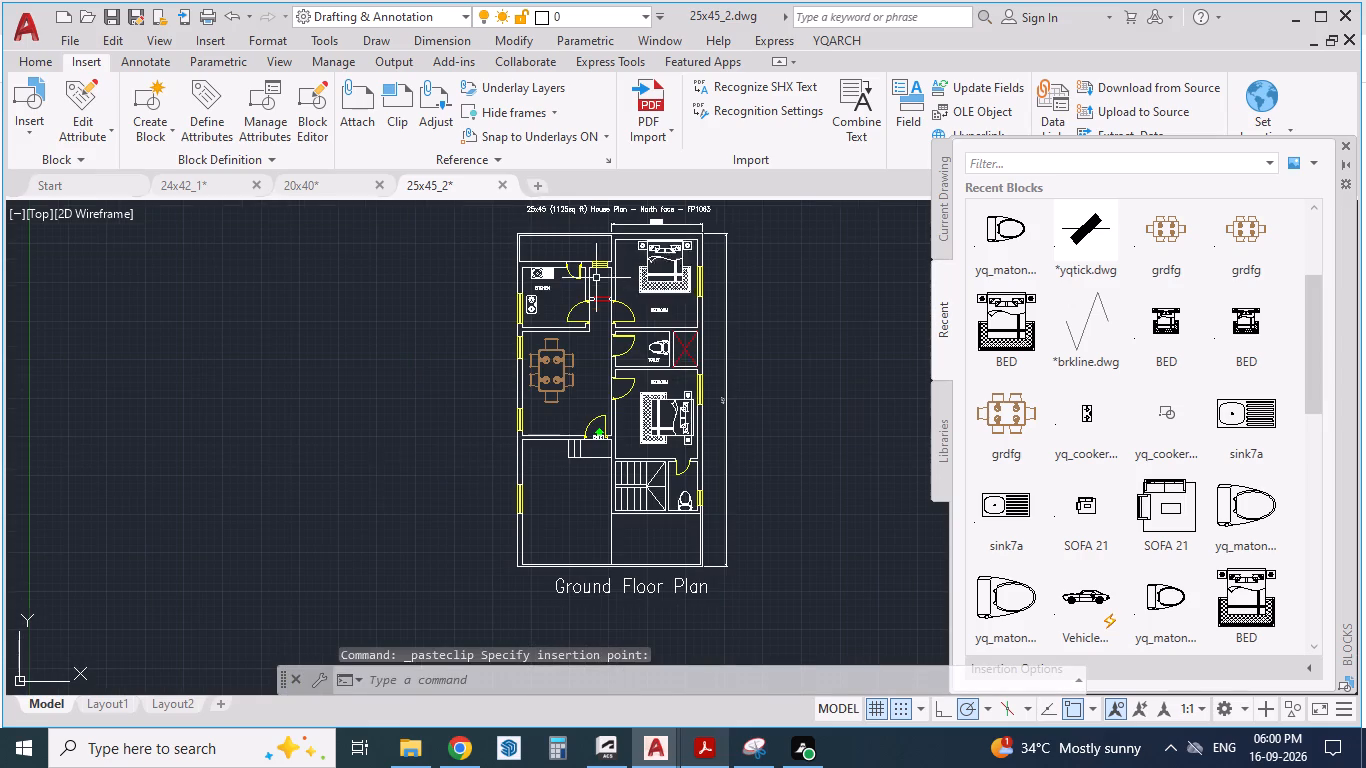
{"action": "scroll", "coordinate": [586, 267], "scroll_direction": "up", "scroll_amount": 2}
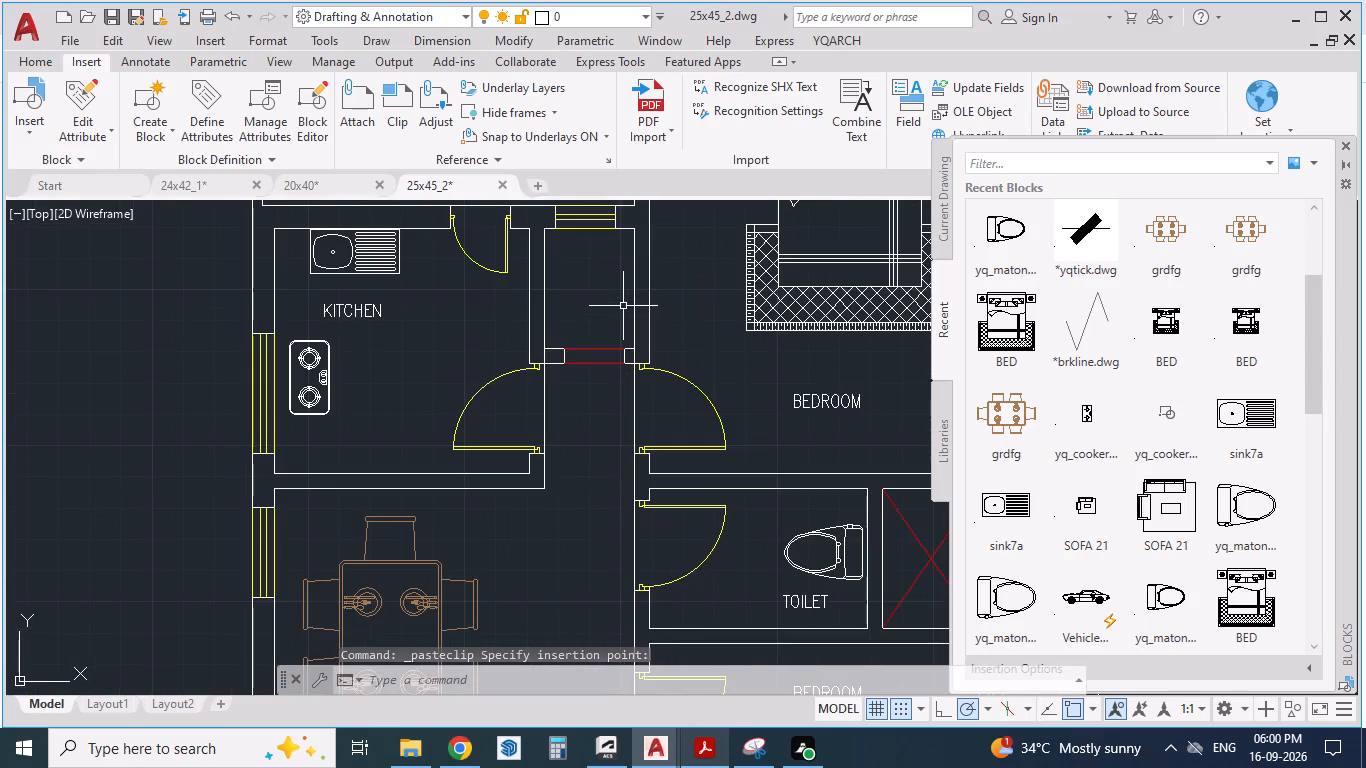
{"action": "scroll", "coordinate": [623, 306], "scroll_direction": "down", "scroll_amount": 3}
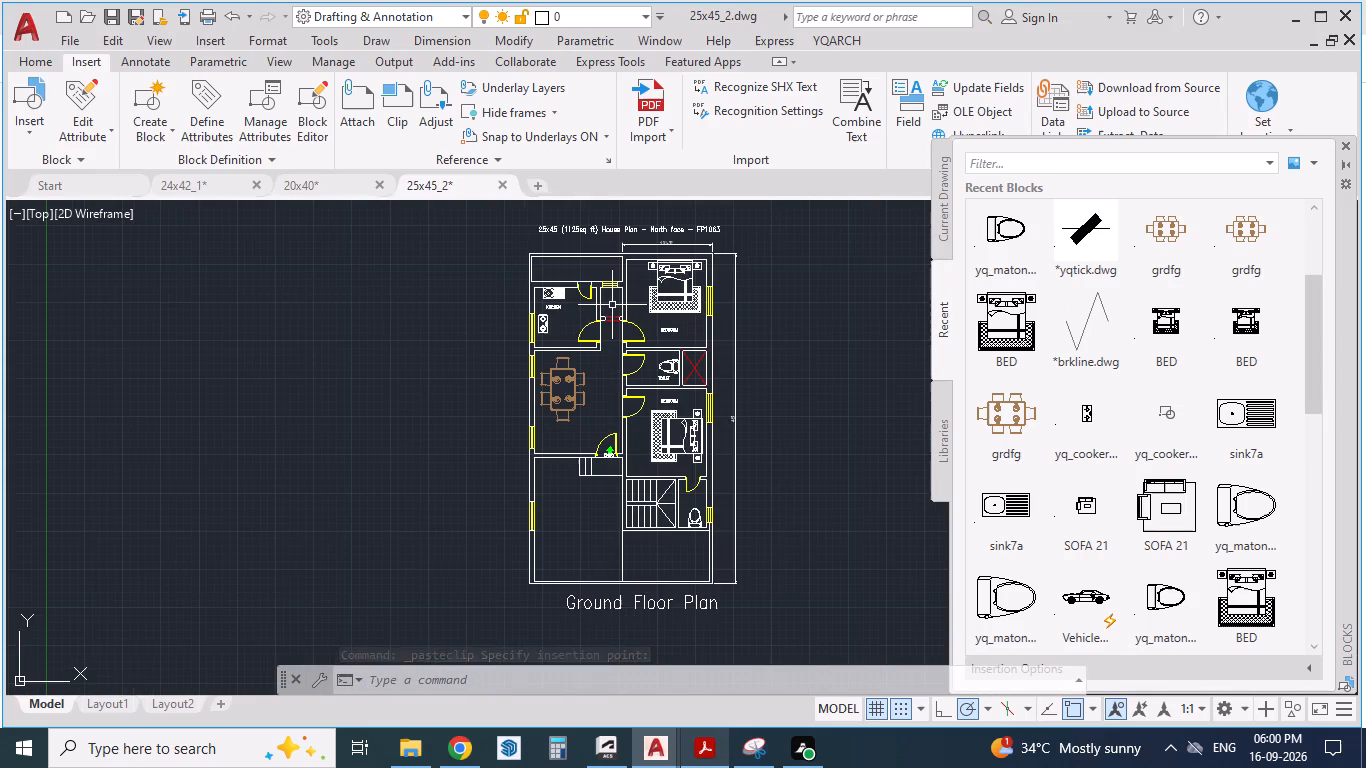
{"action": "scroll", "coordinate": [690, 518], "scroll_direction": "up", "scroll_amount": 2}
{"action": "key", "text": "ctrl+v"}
{"action": "left_click", "coordinate": [685, 479]}
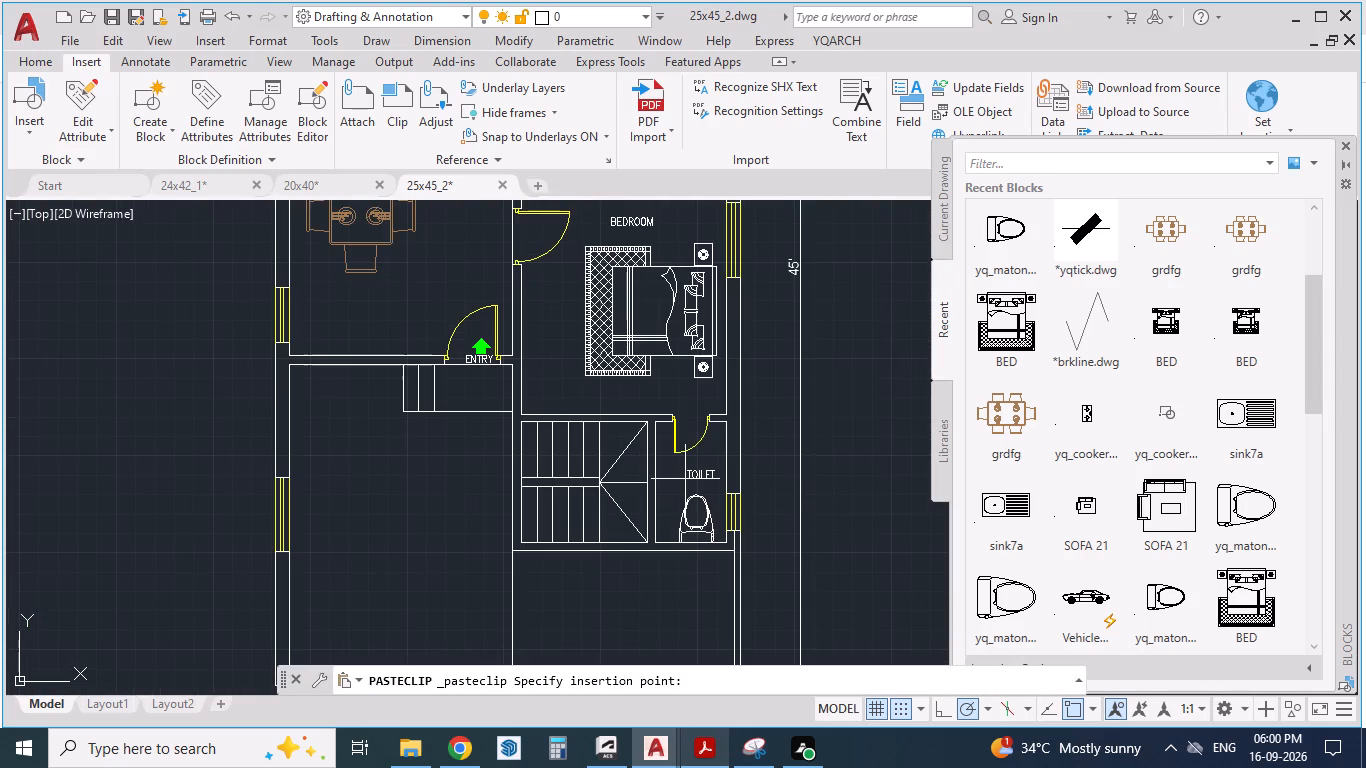
Check the reference PDF and paste a copy of the "TOILET" label into the front lawn area below the staircase.
{"action": "scroll", "coordinate": [649, 479], "scroll_direction": "down", "scroll_amount": 3}
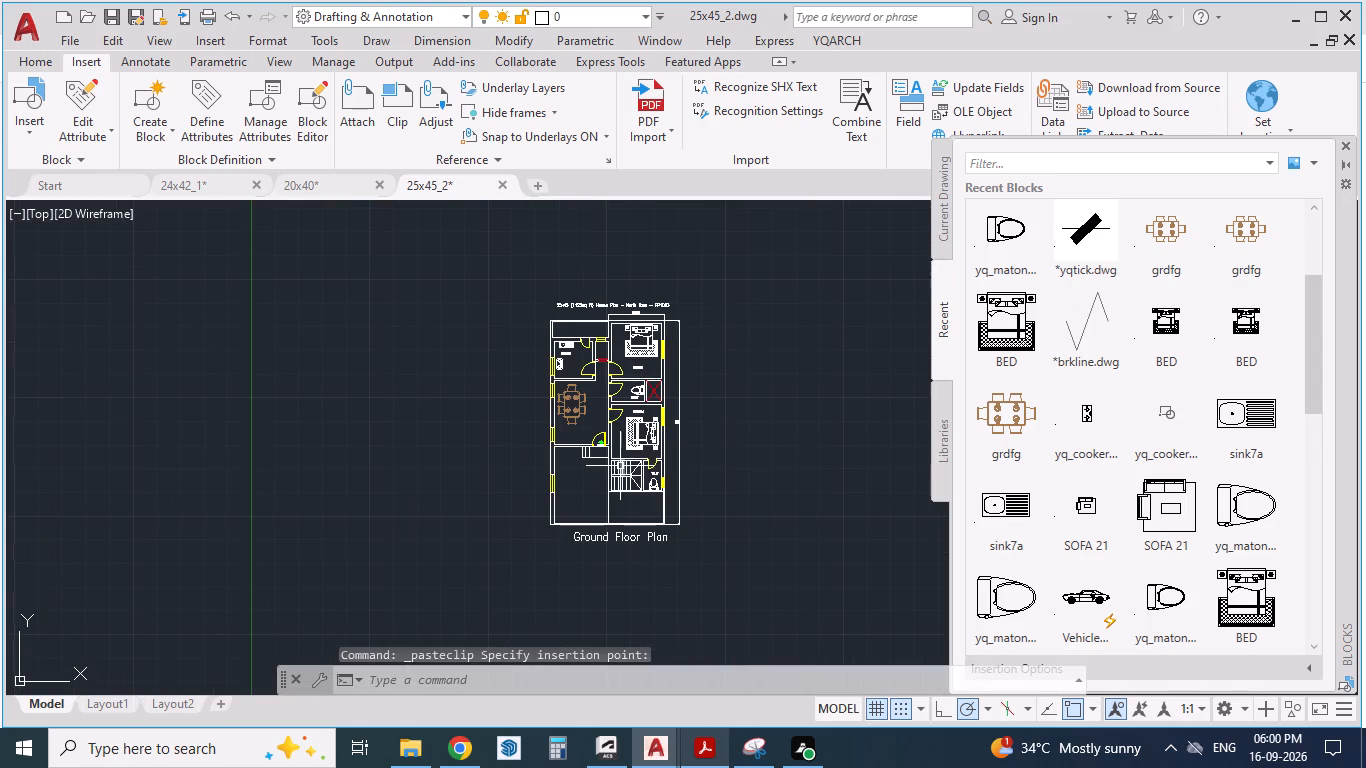
{"action": "left_click", "coordinate": [706, 744]}
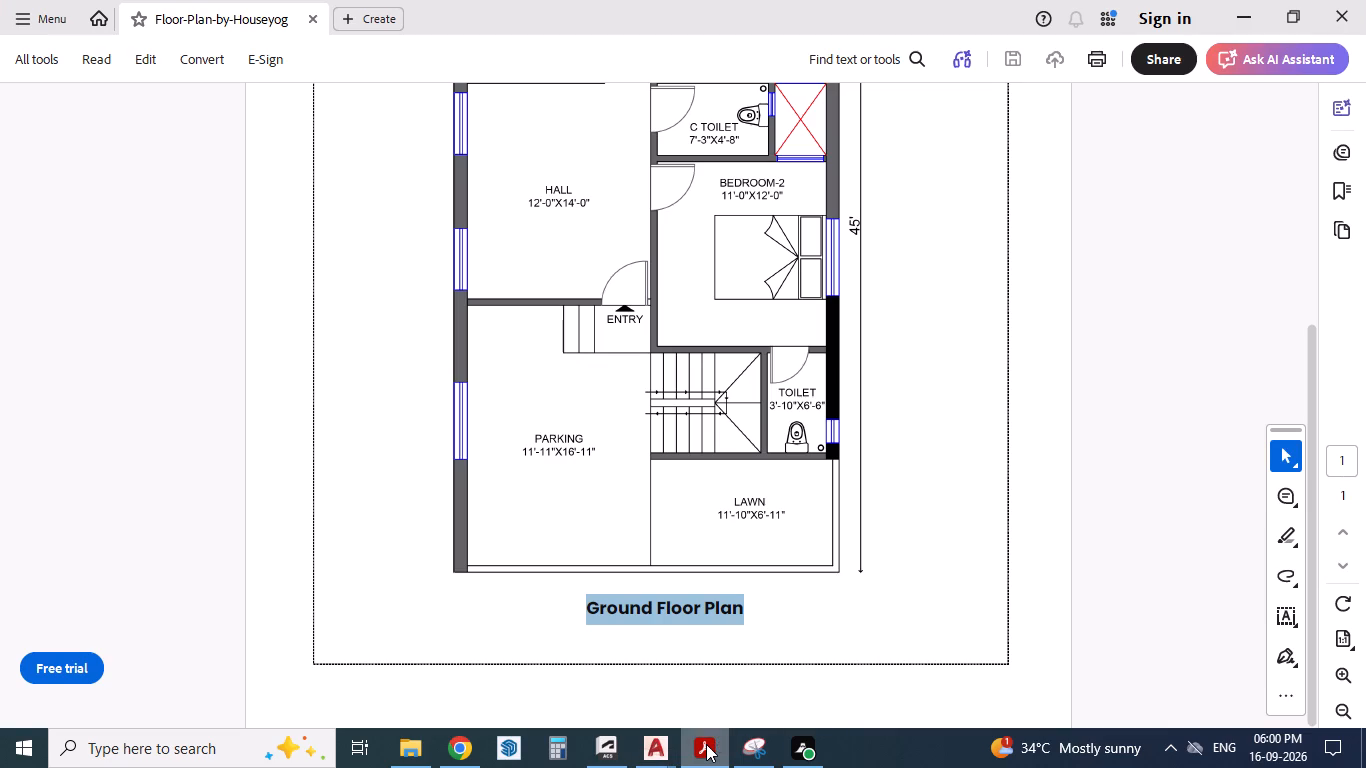
{"action": "left_click", "coordinate": [706, 744]}
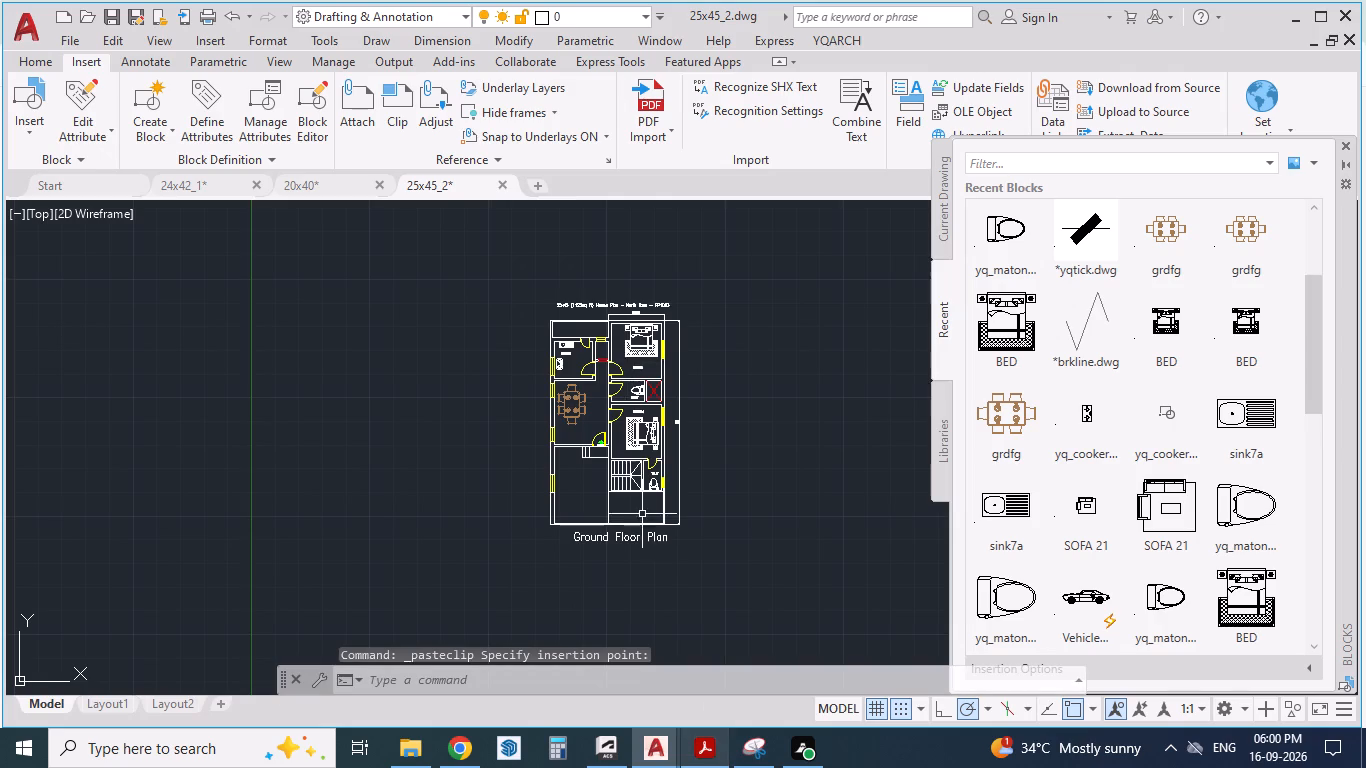
{"action": "scroll", "coordinate": [642, 528], "scroll_direction": "up", "scroll_amount": 3}
{"action": "key", "text": "ctrl+v"}
{"action": "left_click", "coordinate": [601, 505]}
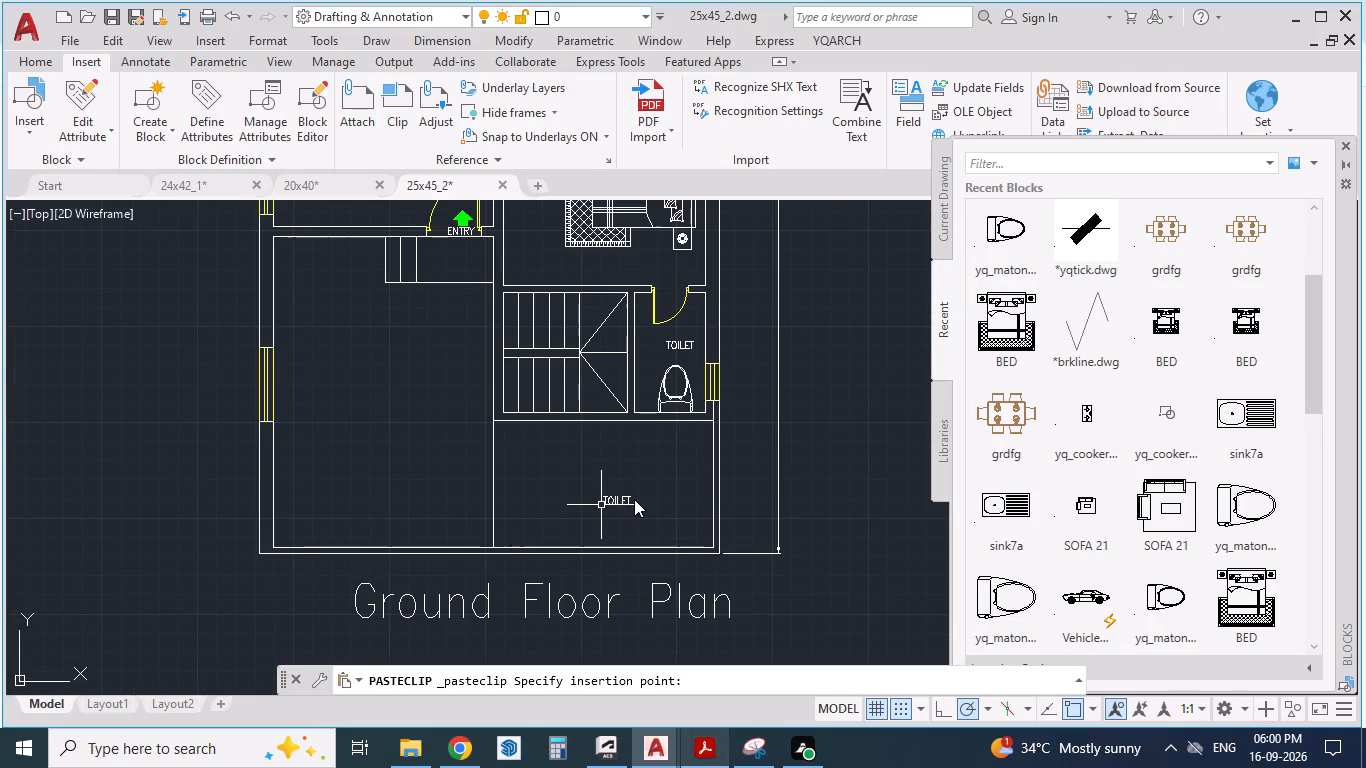
Change the text of the label in the front lawn area to "LAWN".
{"action": "double_click", "coordinate": [608, 498]}
{"action": "scroll", "coordinate": [603, 500], "scroll_direction": "up", "scroll_amount": 5}
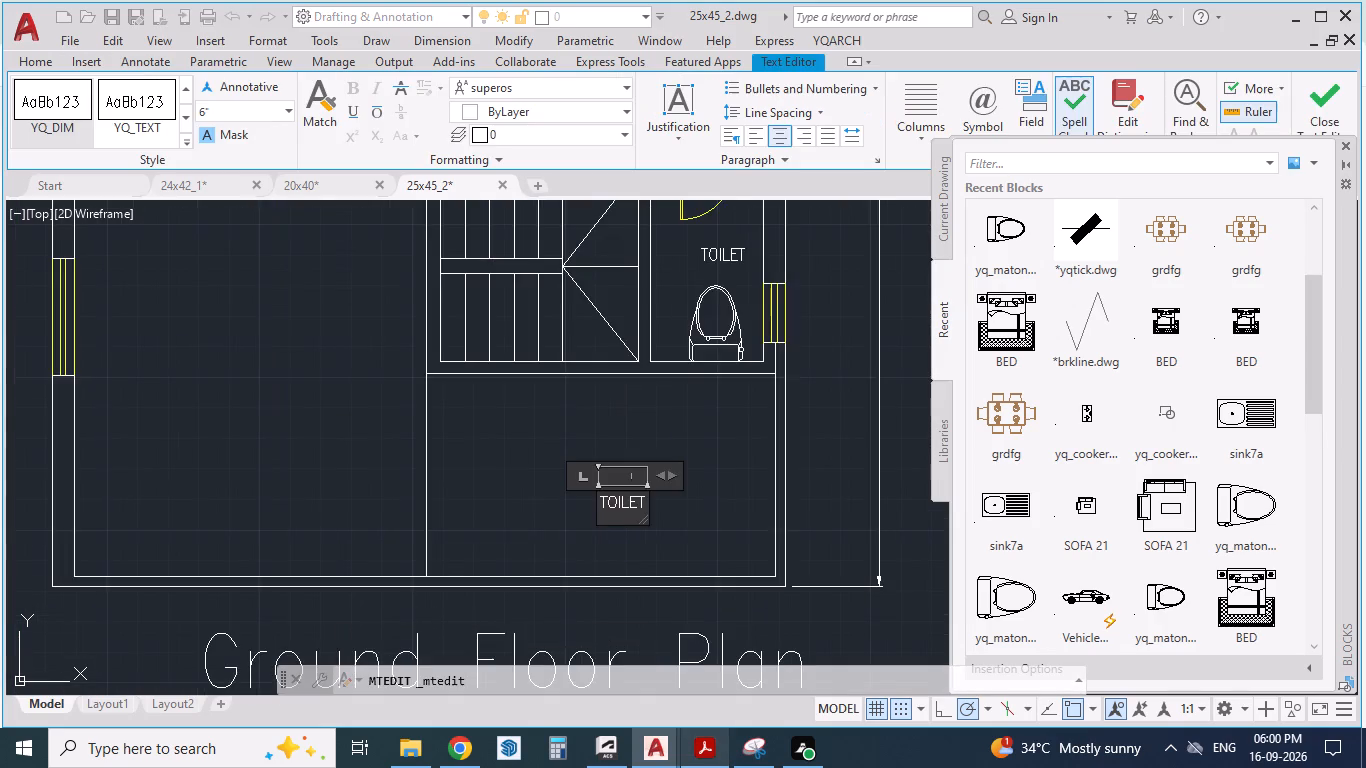
{"action": "scroll", "coordinate": [603, 501], "scroll_direction": "up", "scroll_amount": 2}
{"action": "left_click_drag", "start_coordinate": [583, 502], "coordinate": [762, 517]}
{"action": "type", "text": "LAWN"}
{"action": "left_click", "coordinate": [313, 498]}
Paste a copy of the "TOILET" label into the open parking area beside the lawn.
{"action": "scroll", "coordinate": [593, 461], "scroll_direction": "down", "scroll_amount": 3}
{"action": "scroll", "coordinate": [724, 455], "scroll_direction": "up", "scroll_amount": 1}
{"action": "scroll", "coordinate": [724, 455], "scroll_direction": "down", "scroll_amount": 1}
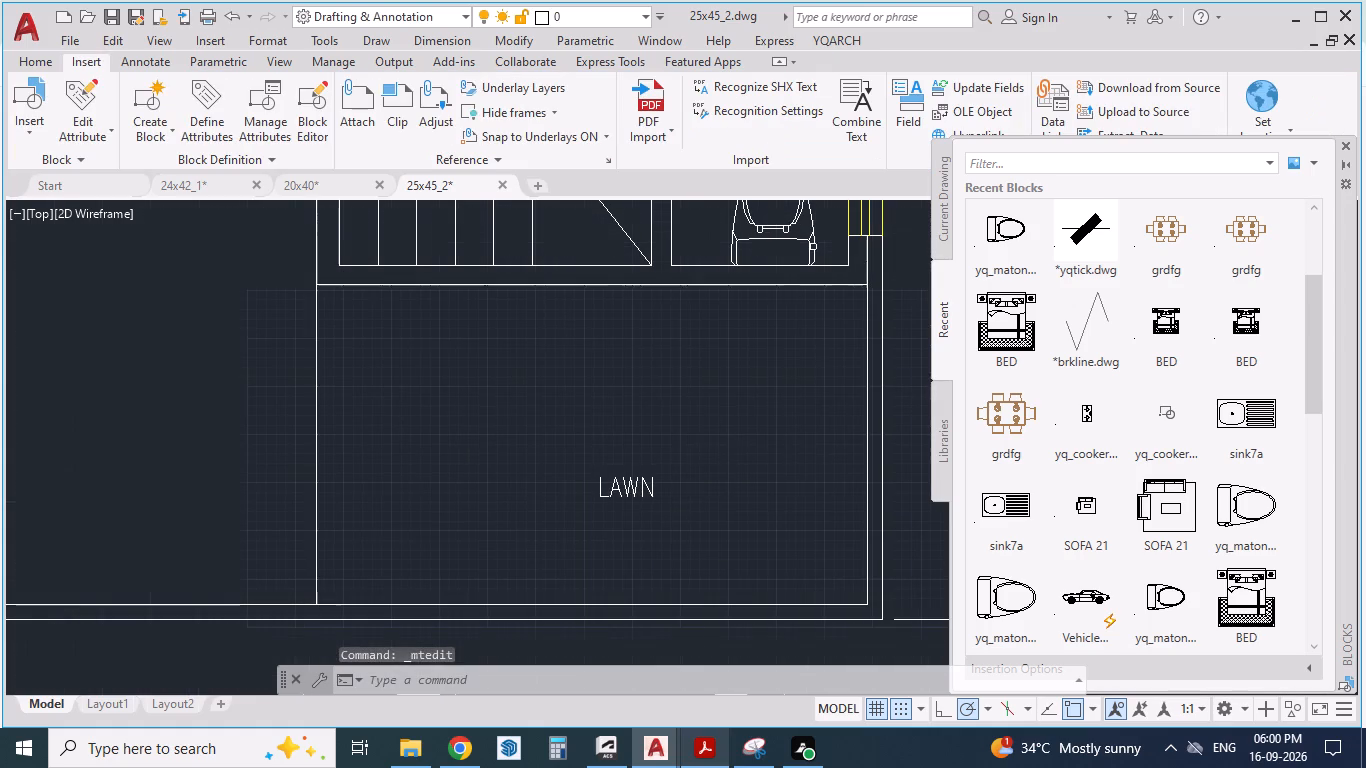
{"action": "scroll", "coordinate": [431, 430], "scroll_direction": "down", "scroll_amount": 2}
{"action": "scroll", "coordinate": [345, 445], "scroll_direction": "up", "scroll_amount": 1}
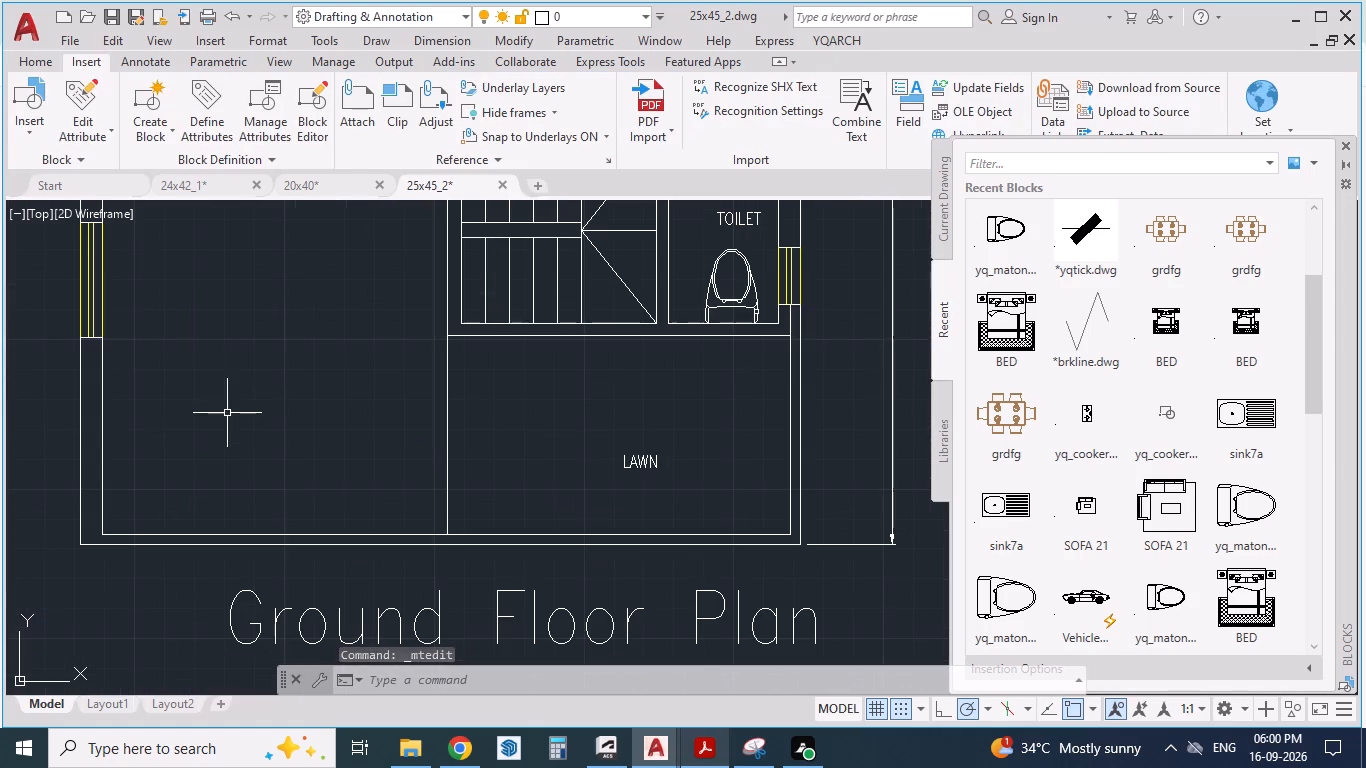
{"action": "key", "text": "ctrl+v"}
{"action": "left_click", "coordinate": [225, 415]}
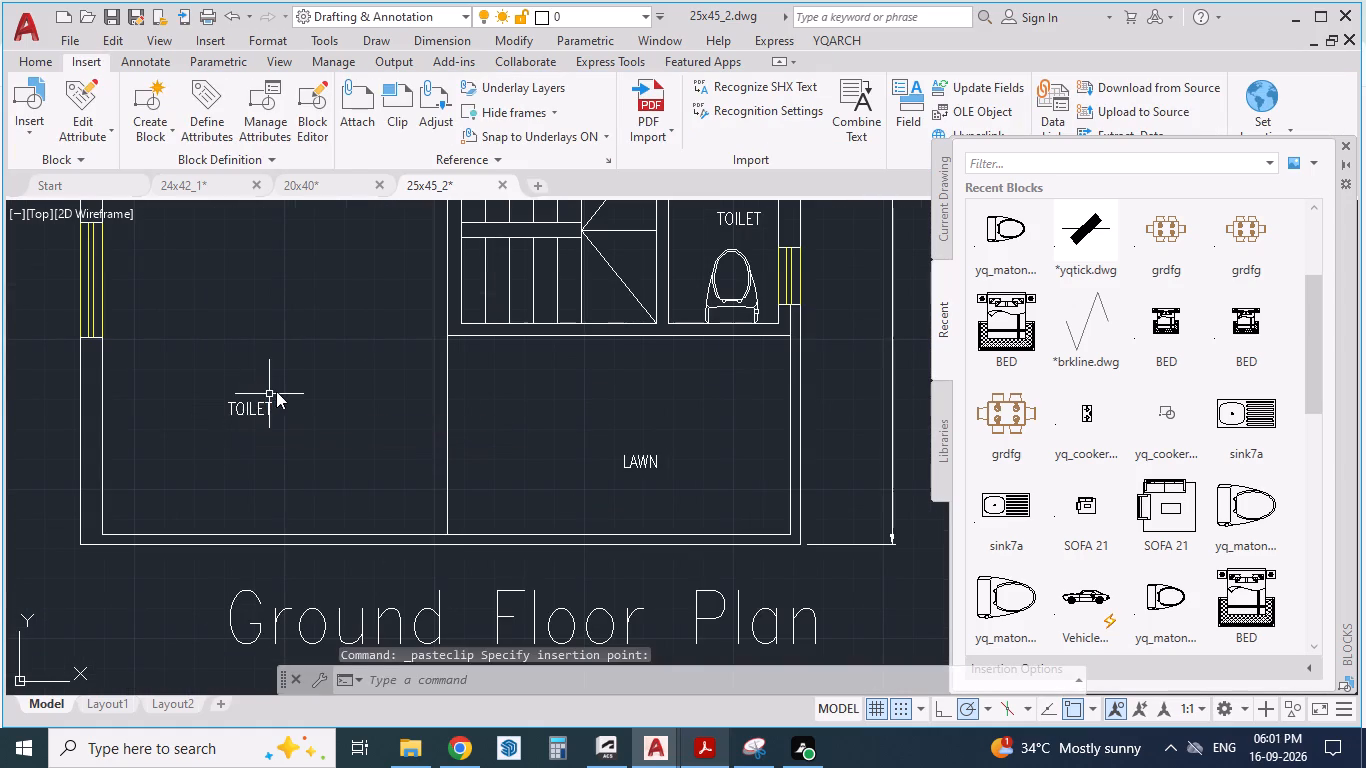
Change the parking area's label text to "PARKING" and widen its text frame.
{"action": "triple_click", "coordinate": [246, 399]}
{"action": "left_click", "coordinate": [246, 399]}
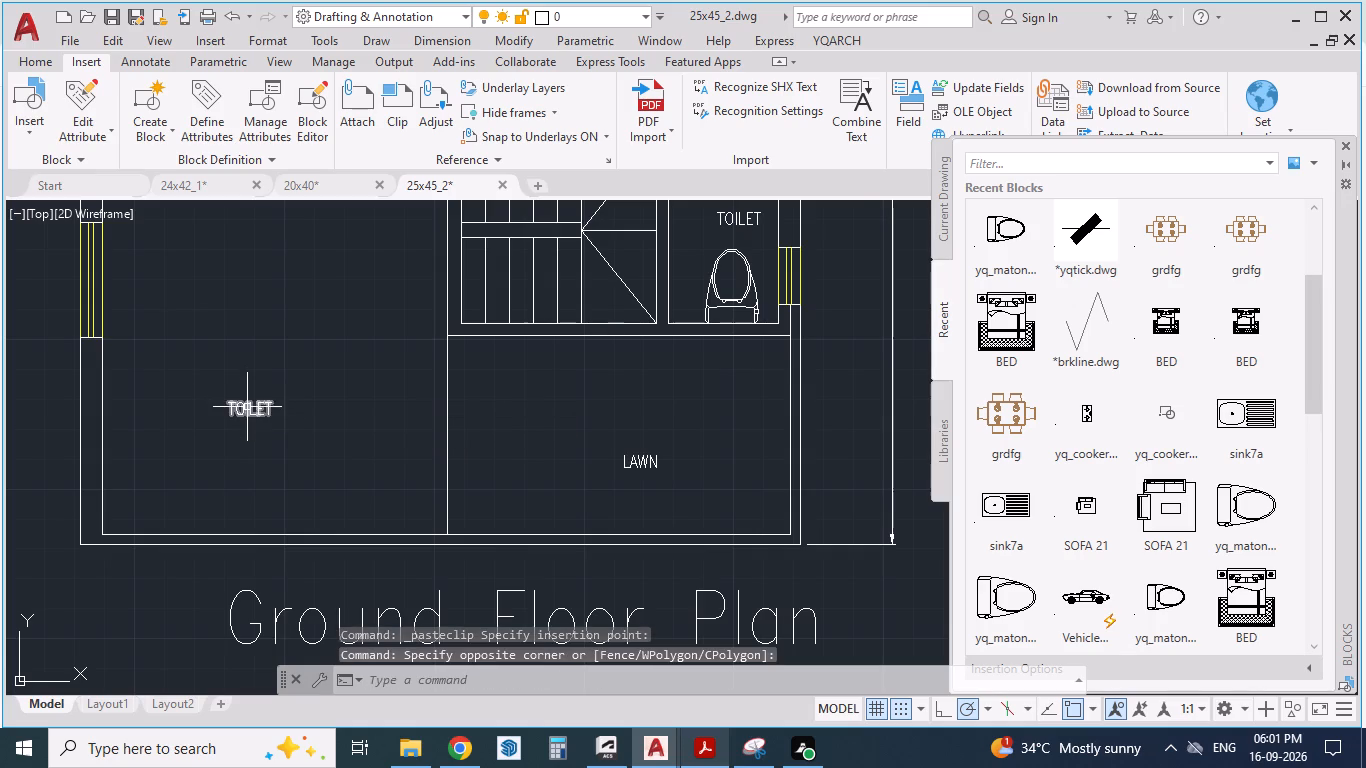
{"action": "triple_click", "coordinate": [248, 408]}
{"action": "scroll", "coordinate": [248, 408], "scroll_direction": "up", "scroll_amount": 5}
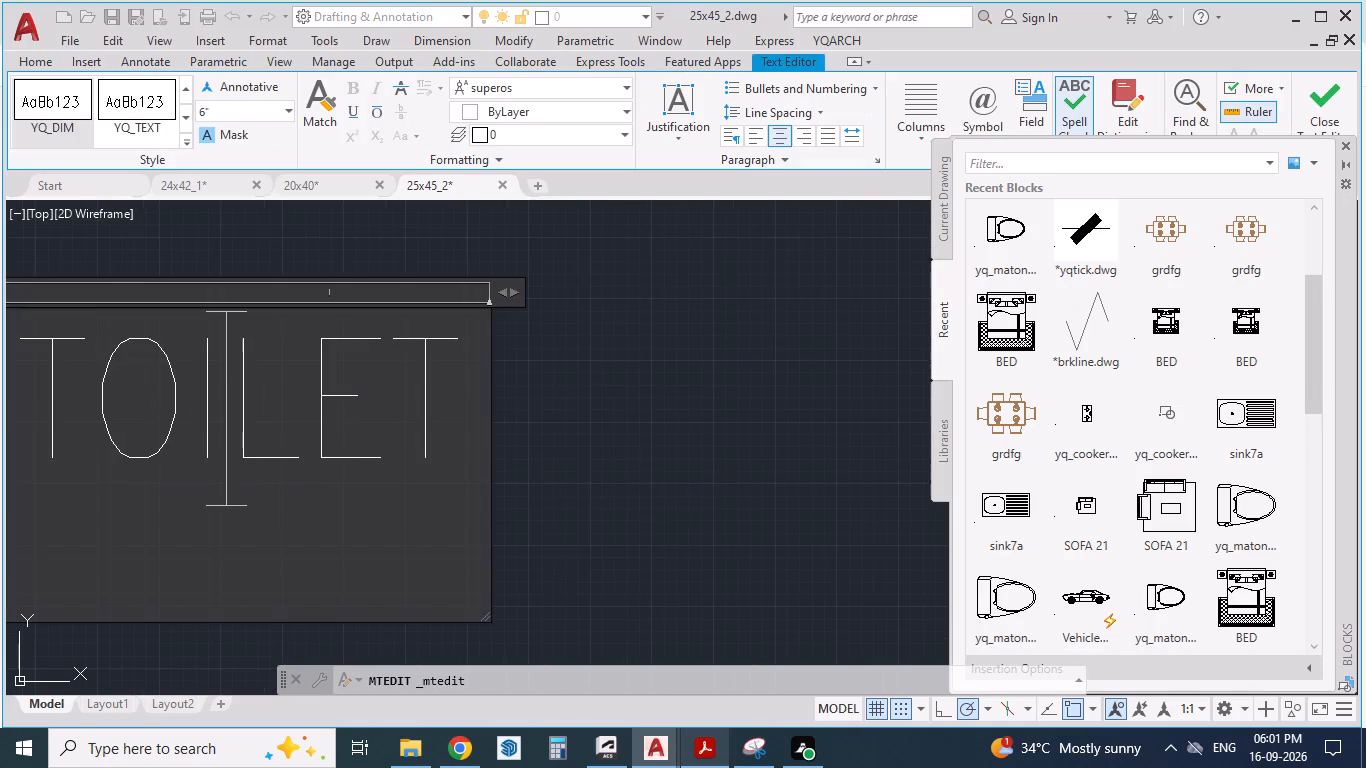
{"action": "left_click_drag", "start_coordinate": [448, 395], "coordinate": [0, 396]}
{"action": "type", "text": "PA"}
{"action": "type", "text": "RKING"}
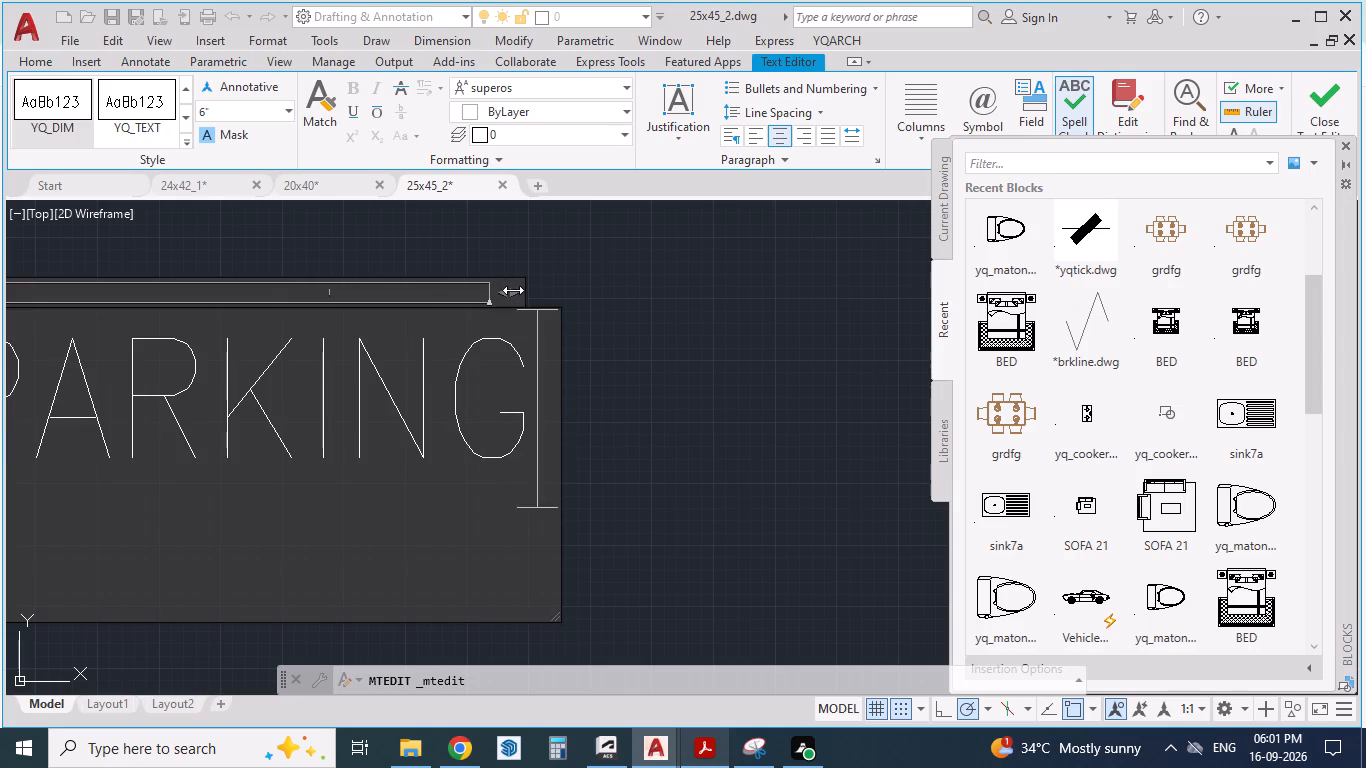
{"action": "left_click_drag", "start_coordinate": [513, 290], "coordinate": [745, 302]}
{"action": "left_click", "coordinate": [745, 302]}
{"action": "left_click", "coordinate": [777, 394]}
Examine the reference PDF's room labels and compare the parking label's placement with the drawing.
{"action": "scroll", "coordinate": [771, 395], "scroll_direction": "down", "scroll_amount": 2}
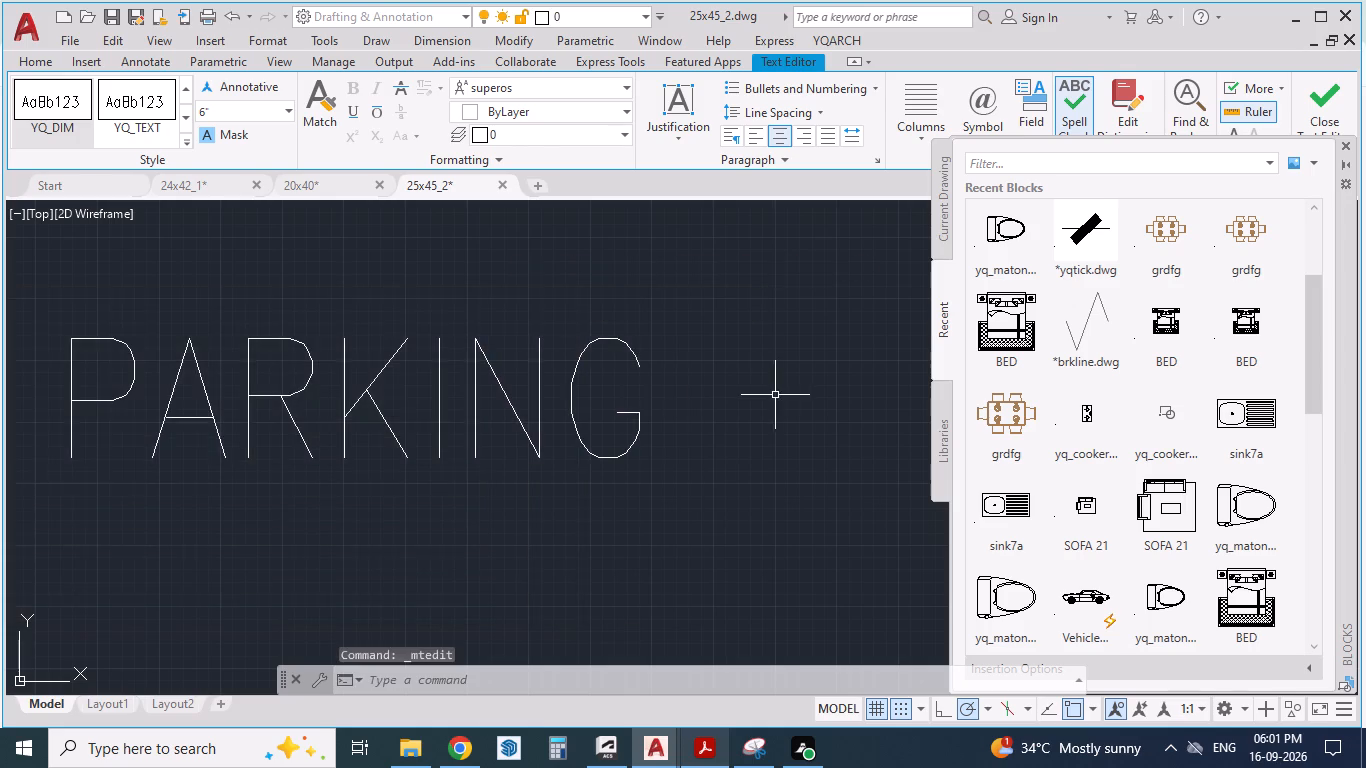
{"action": "scroll", "coordinate": [671, 427], "scroll_direction": "down", "scroll_amount": 3}
{"action": "key", "text": "alt+Tab"}
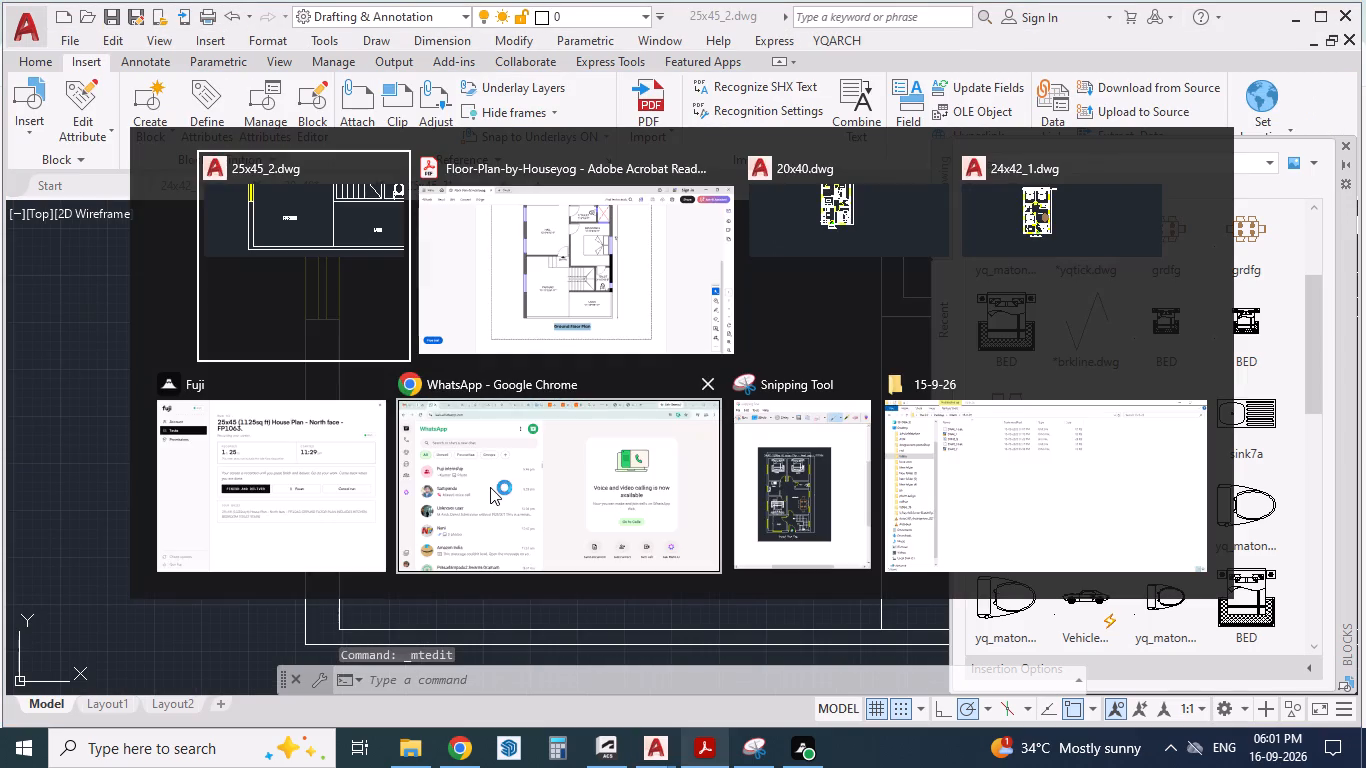
{"action": "key", "text": "alt+Tab"}
{"action": "scroll", "coordinate": [629, 454], "scroll_direction": "up", "scroll_amount": 2}
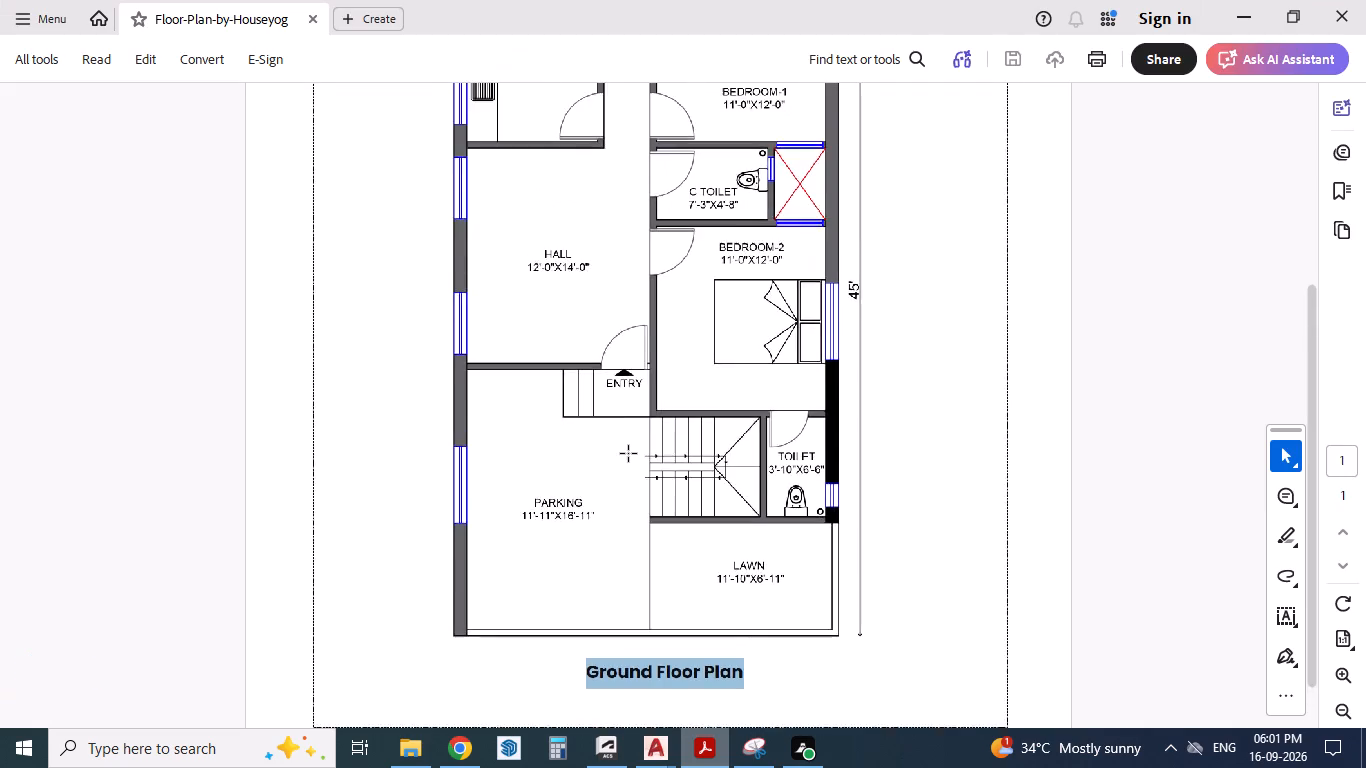
{"action": "key", "text": "alt+Tab"}
{"action": "scroll", "coordinate": [594, 456], "scroll_direction": "down", "scroll_amount": 3}
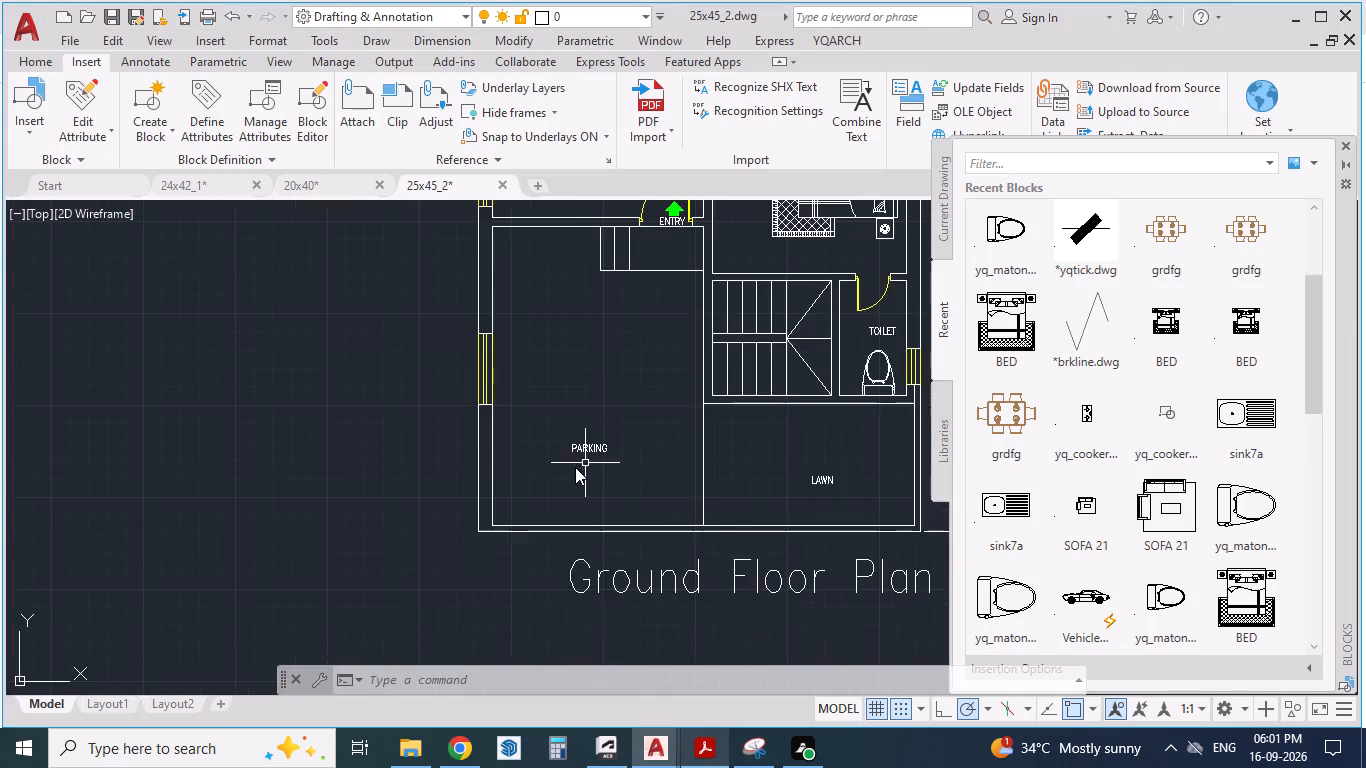
Paste a copy of the "TOILET" label into the room below the dining table, beside the entry door.
{"action": "scroll", "coordinate": [575, 467], "scroll_direction": "down", "scroll_amount": 2}
{"action": "scroll", "coordinate": [590, 327], "scroll_direction": "up", "scroll_amount": 2}
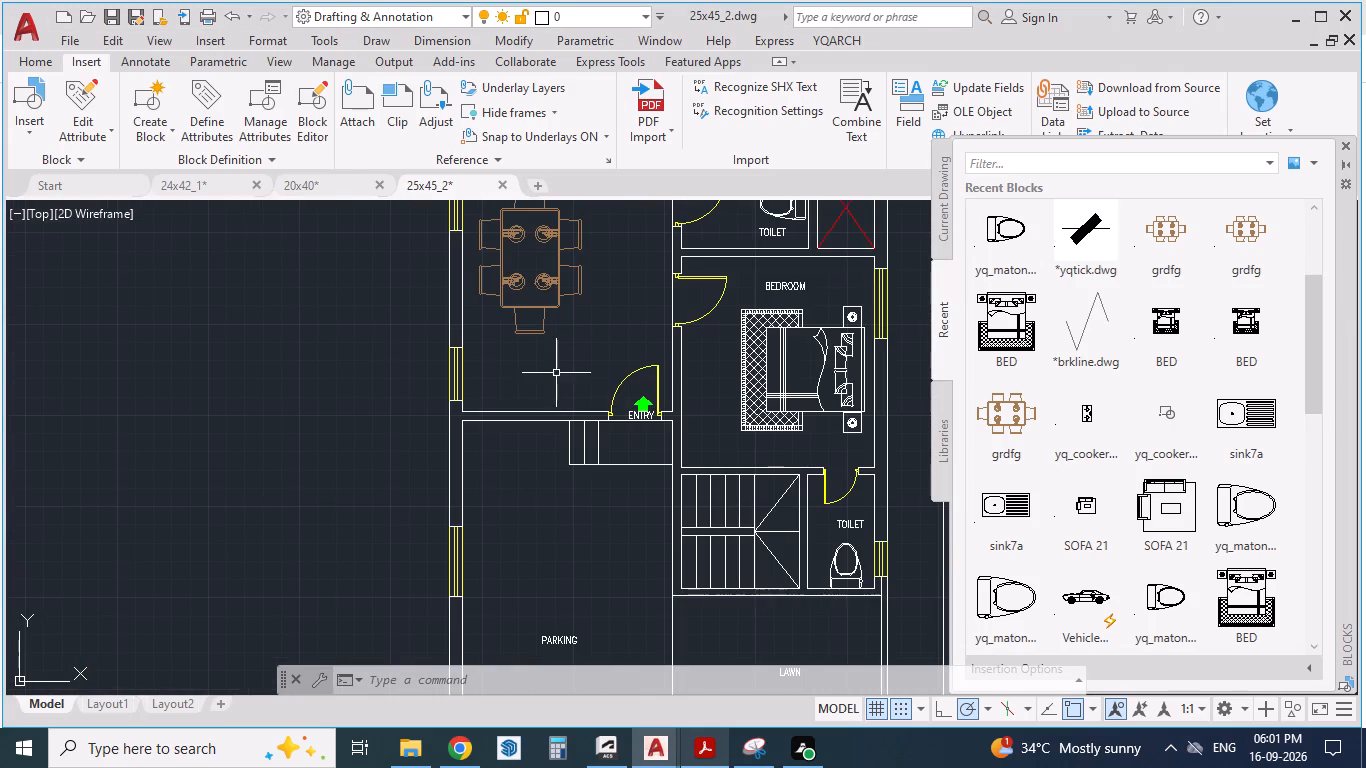
{"action": "key", "text": "ctrl+v"}
{"action": "left_click", "coordinate": [534, 376]}
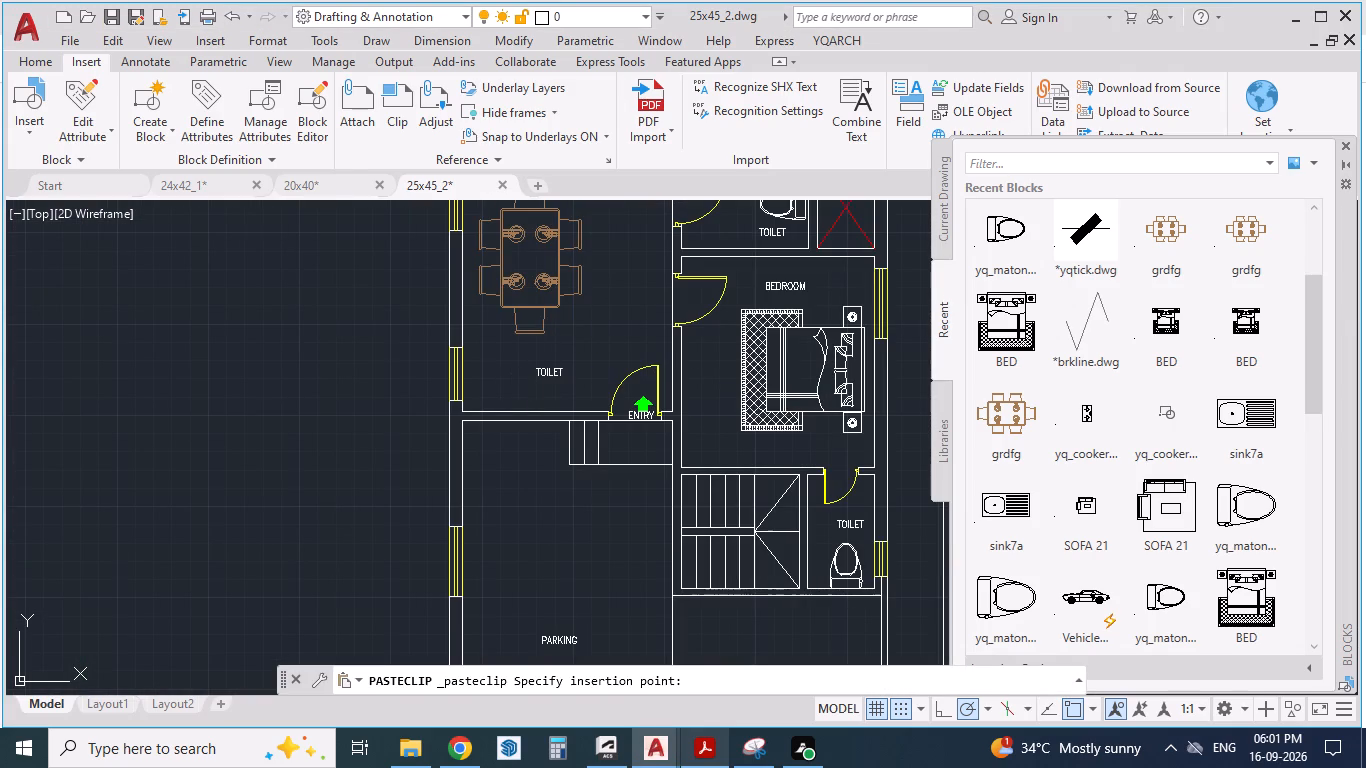
Change the text of the label pasted below the dining table to "HALL".
{"action": "triple_click", "coordinate": [590, 363]}
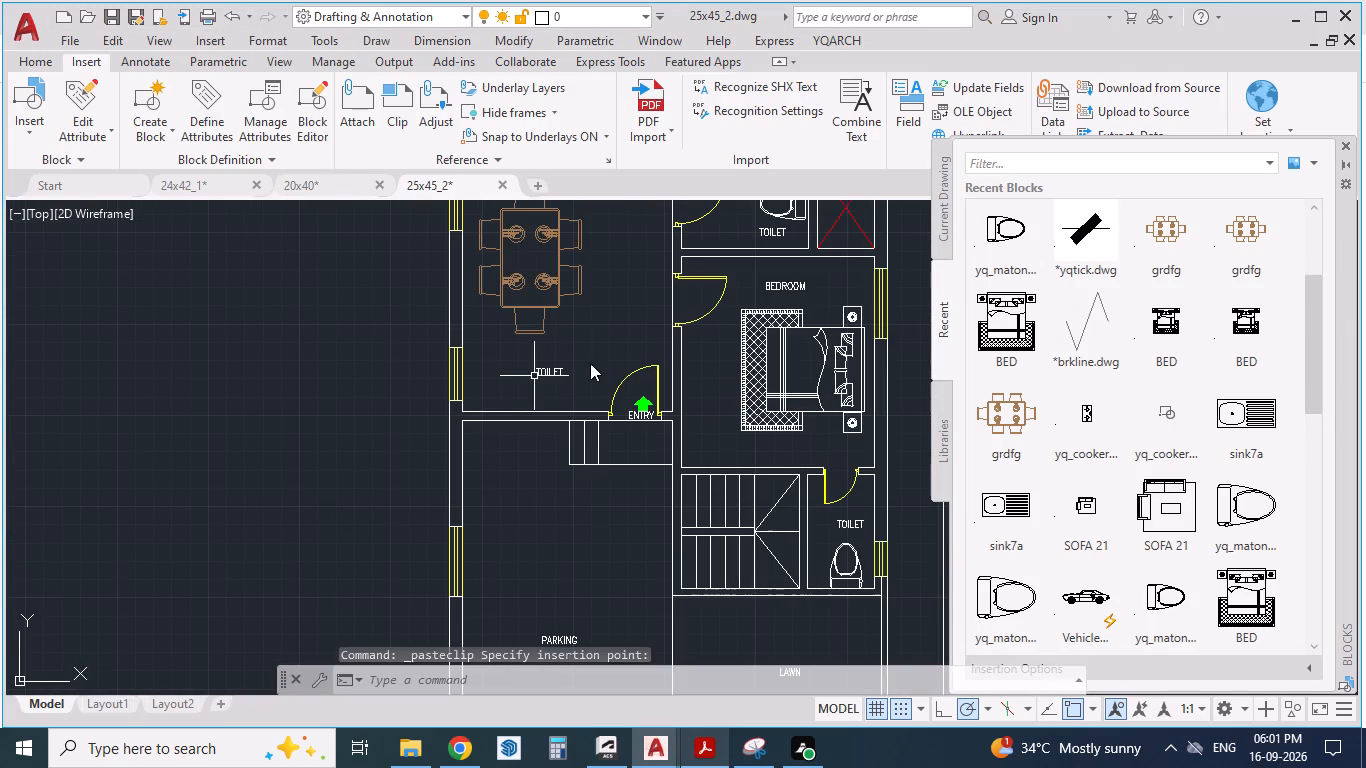
{"action": "triple_click", "coordinate": [555, 371]}
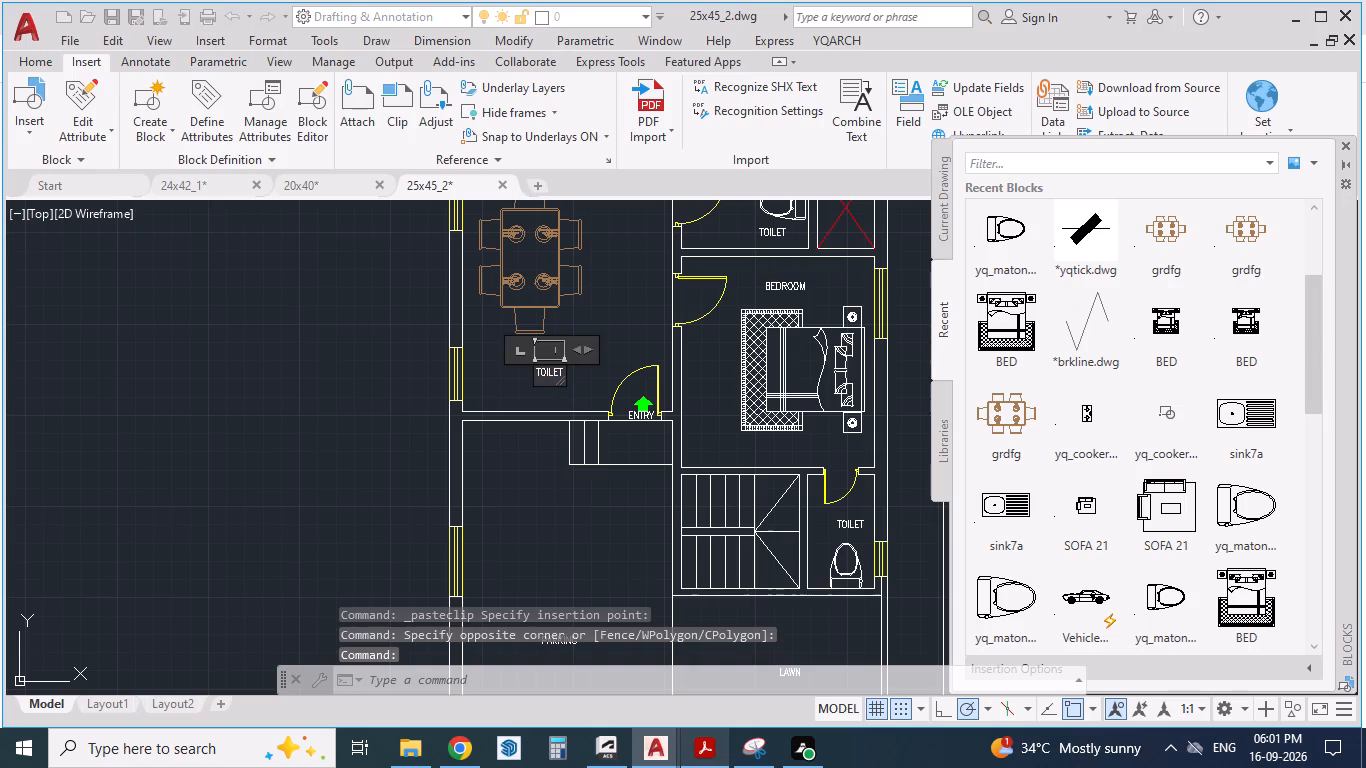
{"action": "scroll", "coordinate": [546, 376], "scroll_direction": "up", "scroll_amount": 7}
{"action": "left_click_drag", "start_coordinate": [655, 330], "coordinate": [330, 321]}
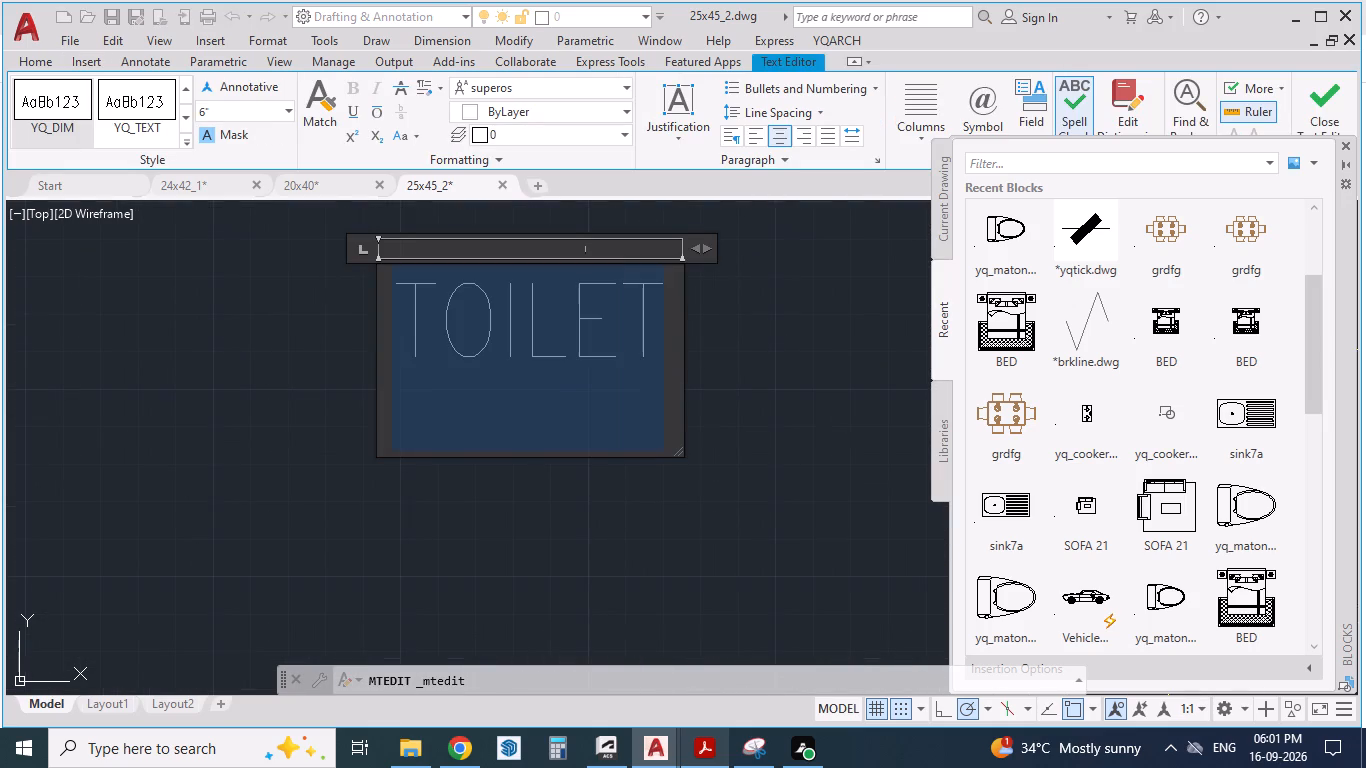
{"action": "left_click_drag", "start_coordinate": [330, 321], "coordinate": [315, 321]}
{"action": "type", "text": "HALL"}
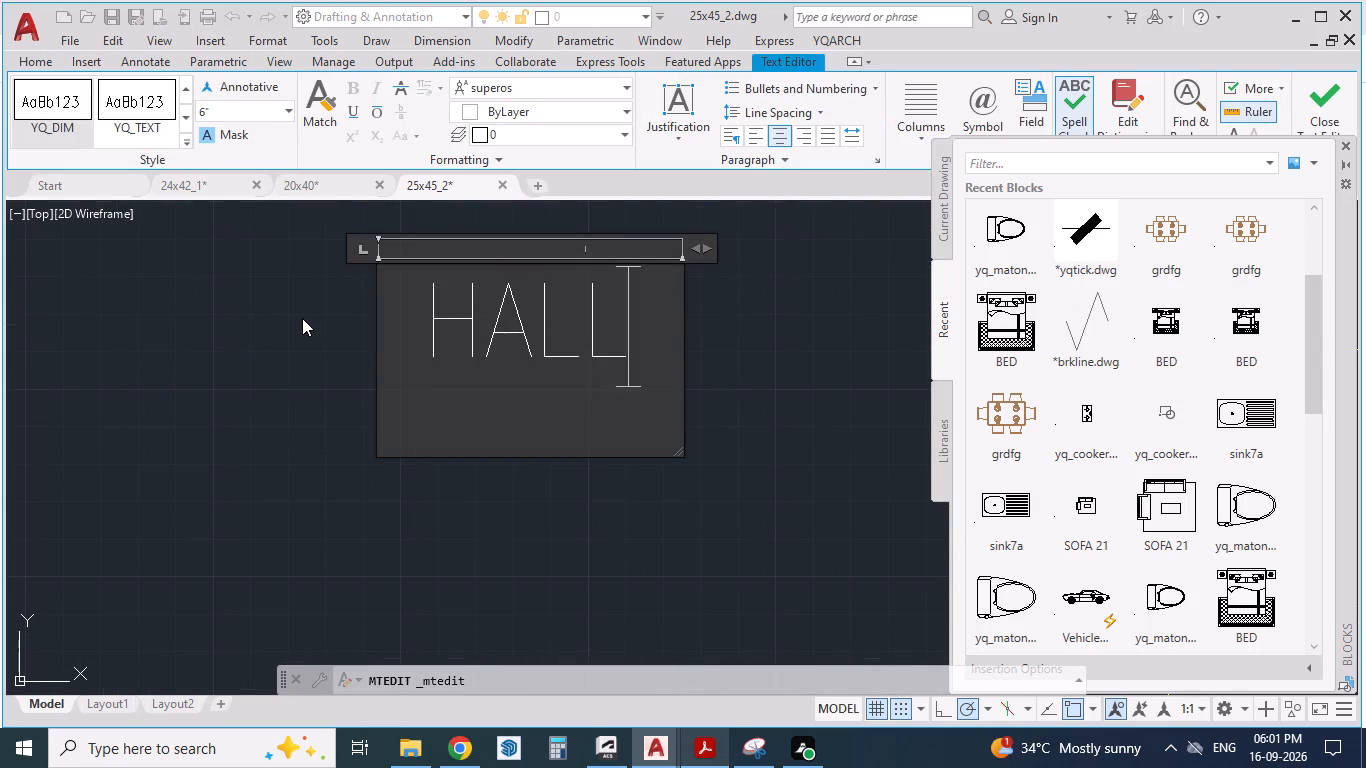
{"action": "left_click", "coordinate": [183, 387]}
Switch to Snipping Tool and capture the whole ground floor plan, including its heading and the "Ground Floor Plan" title.
{"action": "scroll", "coordinate": [204, 397], "scroll_direction": "down", "scroll_amount": 5}
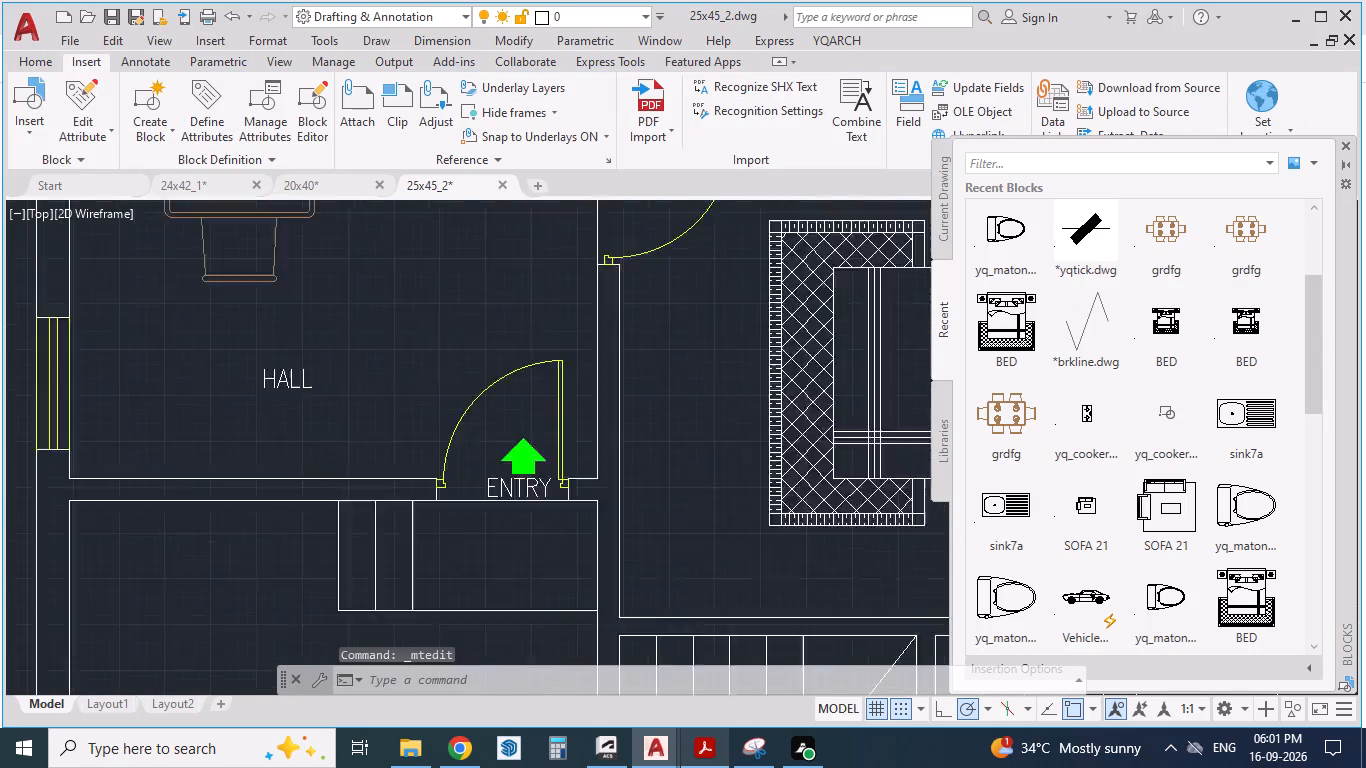
{"action": "scroll", "coordinate": [240, 400], "scroll_direction": "down", "scroll_amount": 1}
{"action": "scroll", "coordinate": [389, 509], "scroll_direction": "down", "scroll_amount": 1}
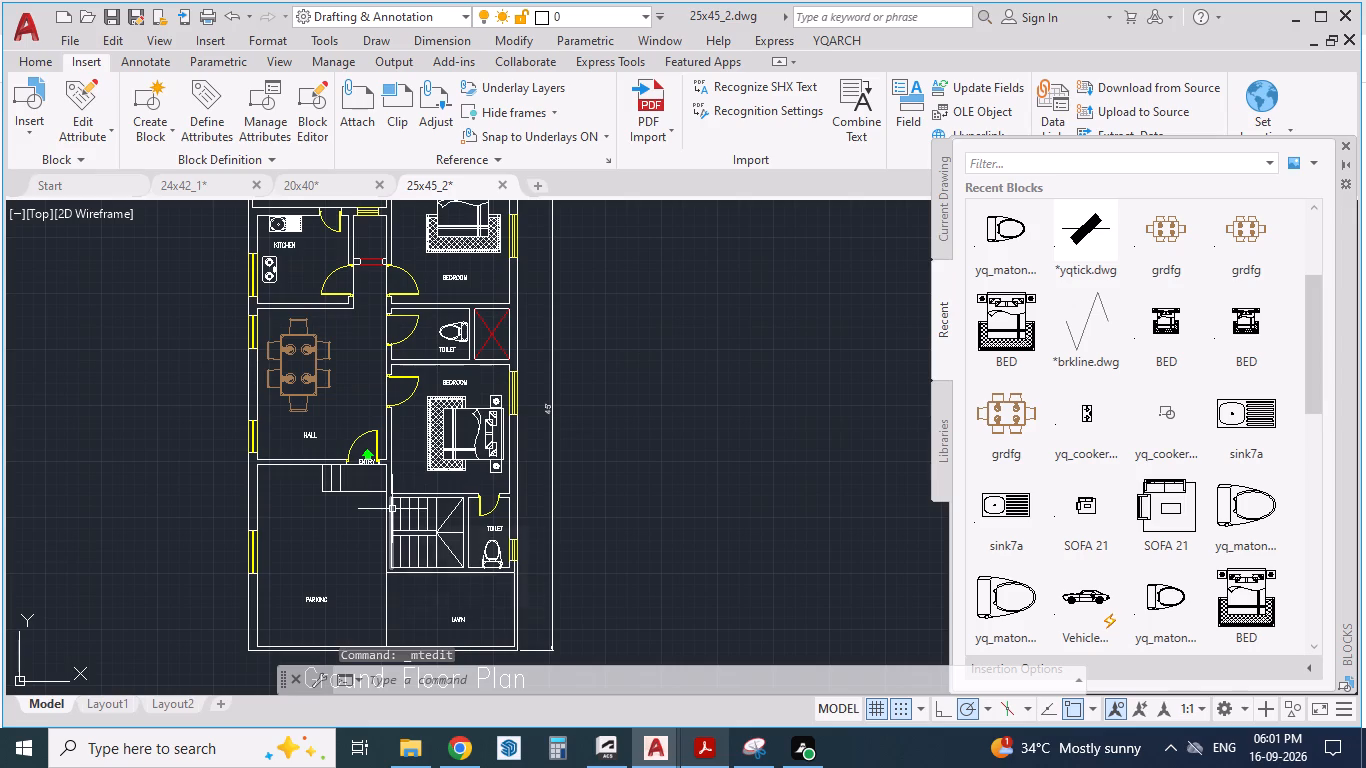
{"action": "scroll", "coordinate": [471, 456], "scroll_direction": "down", "scroll_amount": 1}
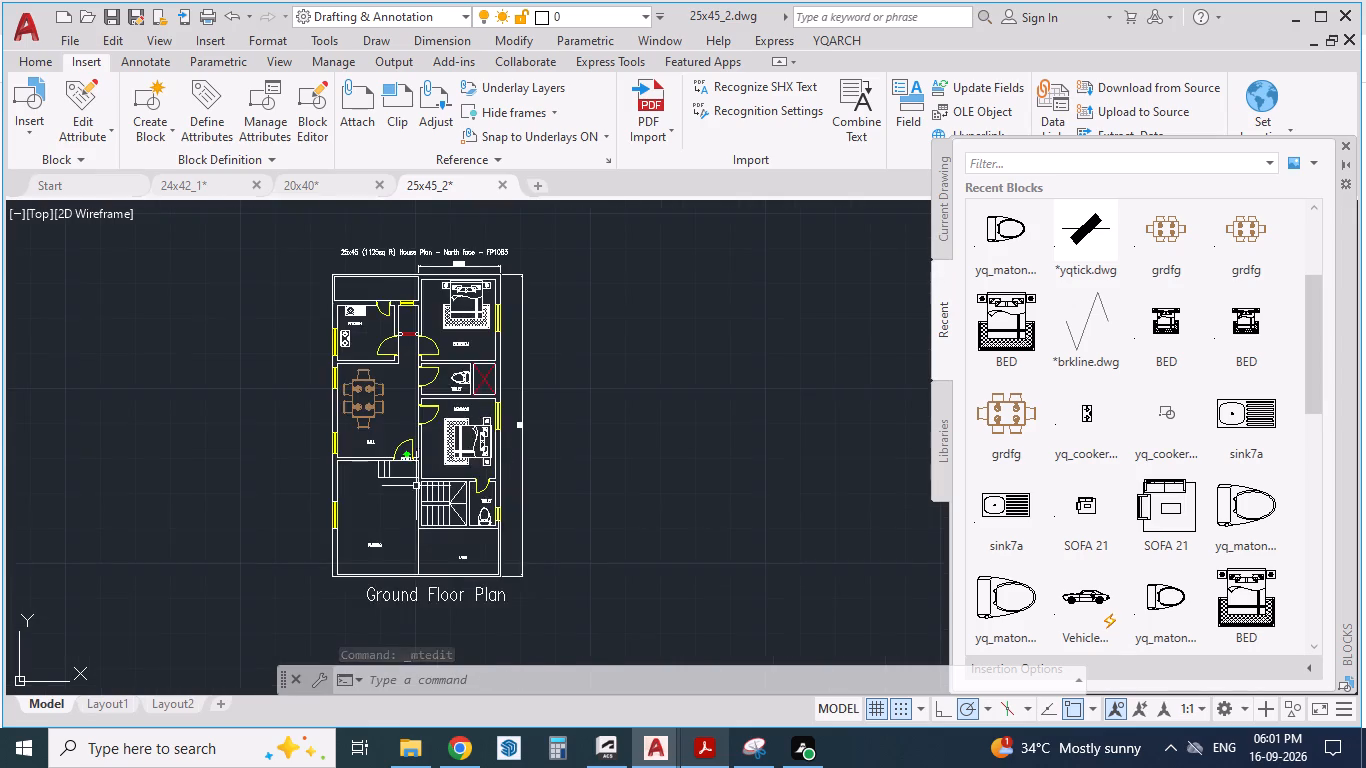
{"action": "scroll", "coordinate": [290, 490], "scroll_direction": "up", "scroll_amount": 1}
{"action": "scroll", "coordinate": [372, 485], "scroll_direction": "down", "scroll_amount": 1}
{"action": "scroll", "coordinate": [476, 396], "scroll_direction": "up", "scroll_amount": 1}
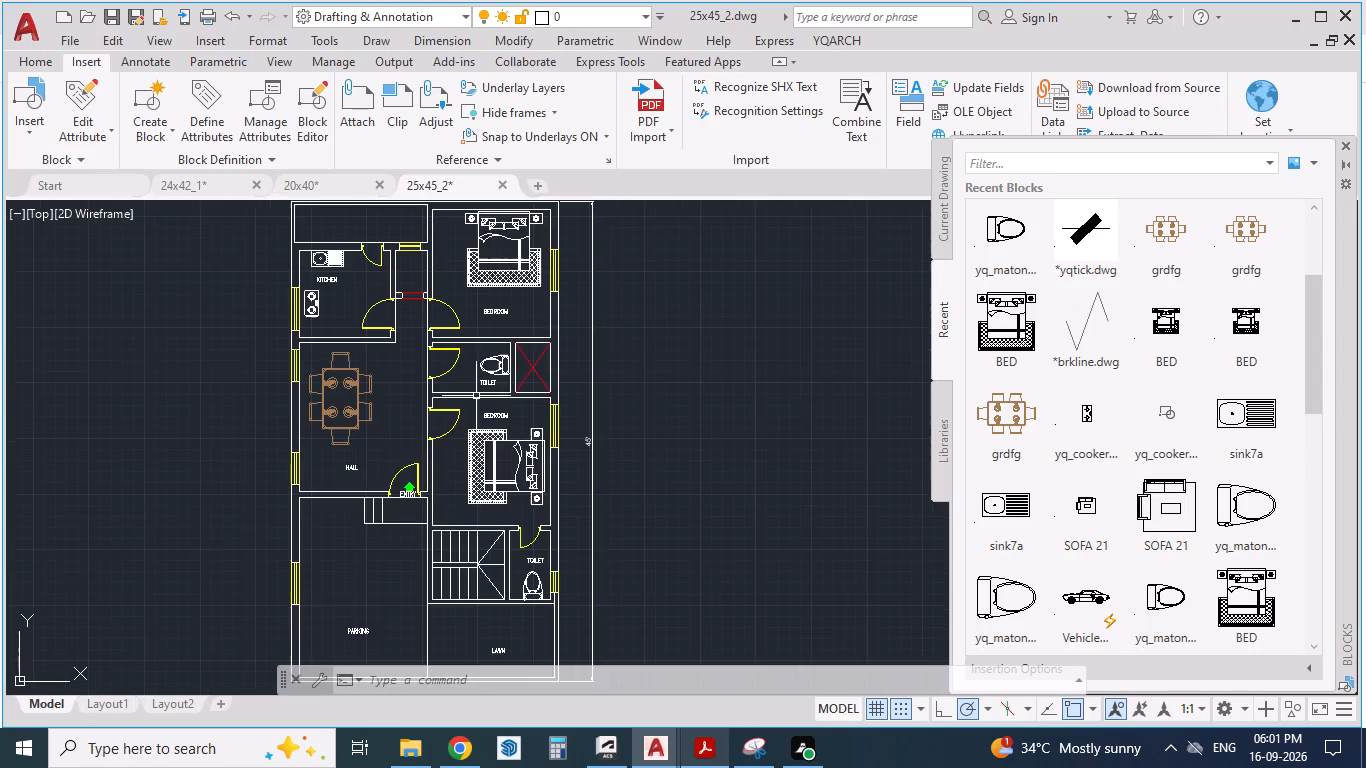
{"action": "scroll", "coordinate": [475, 396], "scroll_direction": "down", "scroll_amount": 1}
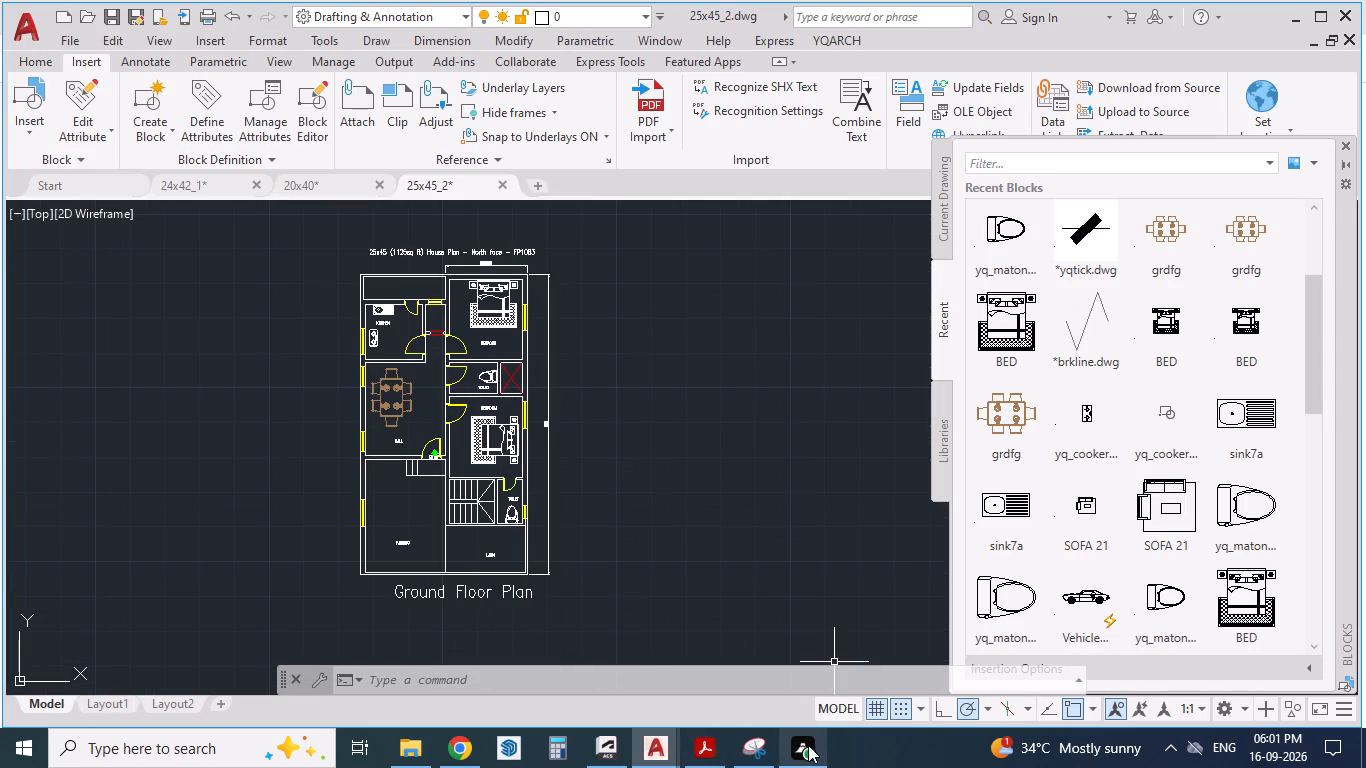
{"action": "left_click", "coordinate": [736, 745]}
{"action": "left_click", "coordinate": [324, 84]}
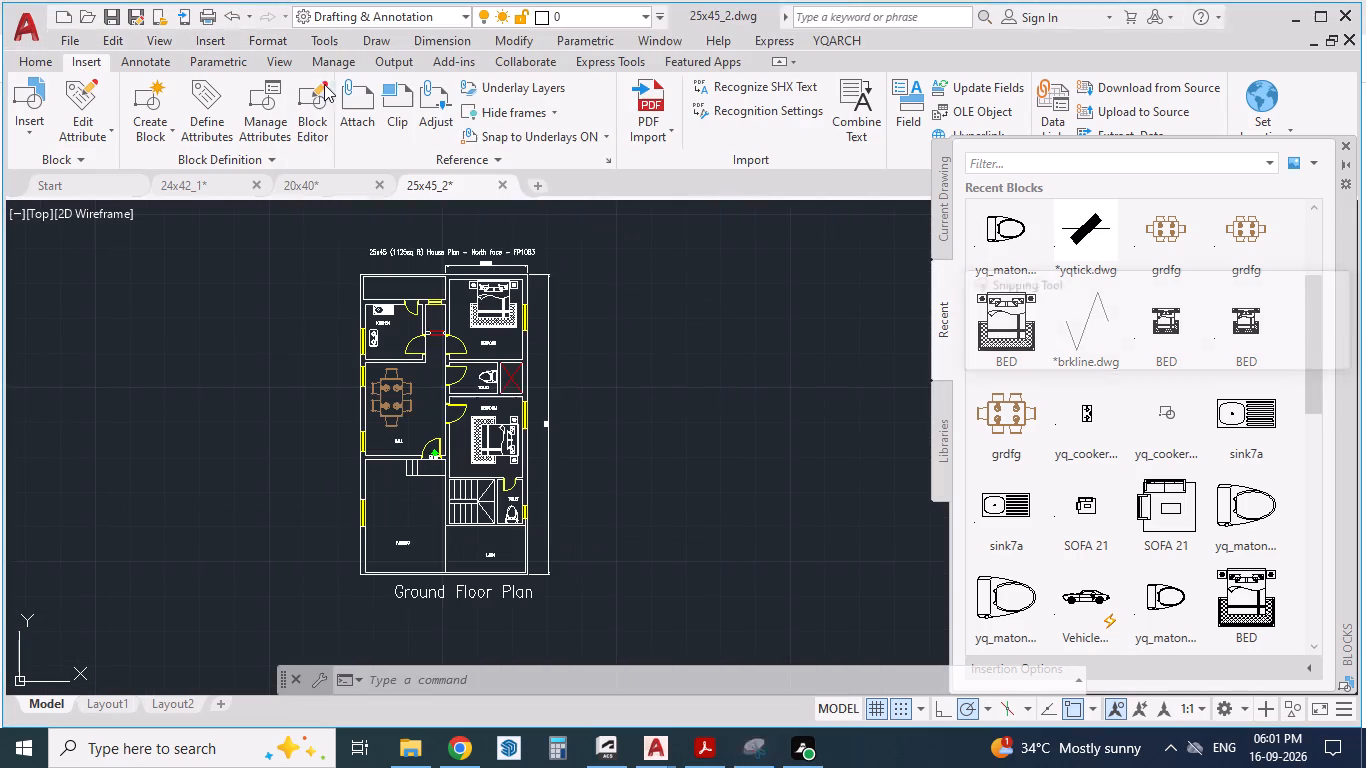
{"action": "left_click_drag", "start_coordinate": [332, 228], "coordinate": [592, 630]}
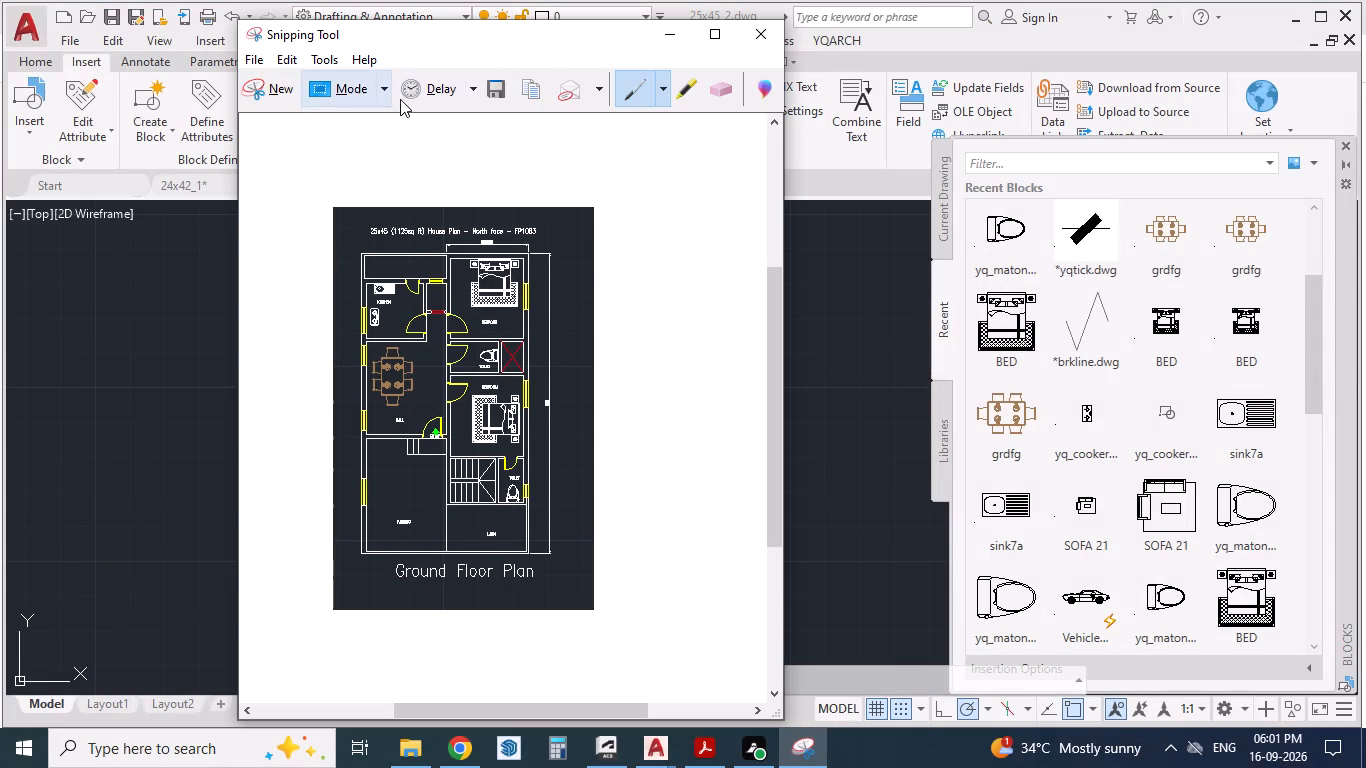
Save the captured plan image as a JPEG named 24X42_GFLOOR in the 15-9-26 folder.
{"action": "left_click", "coordinate": [492, 94]}
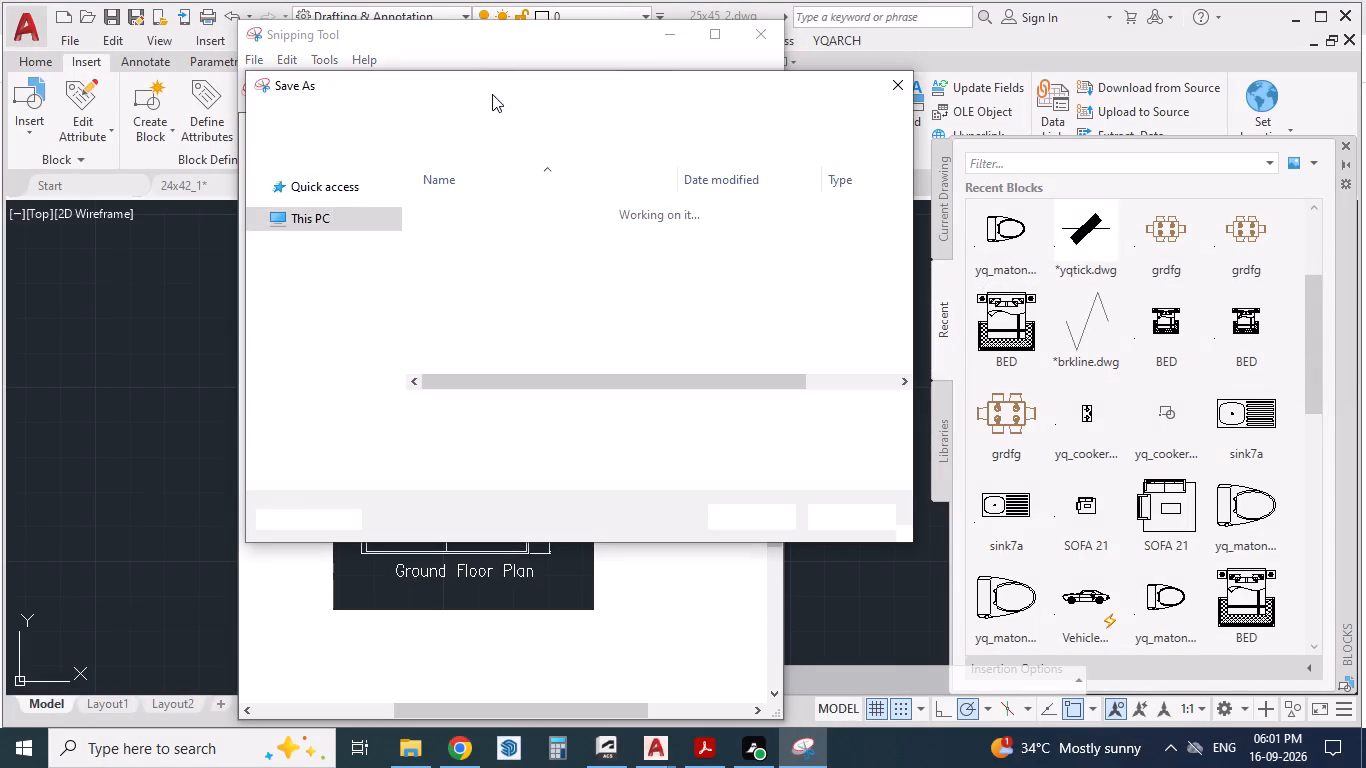
{"action": "left_click", "coordinate": [487, 278]}
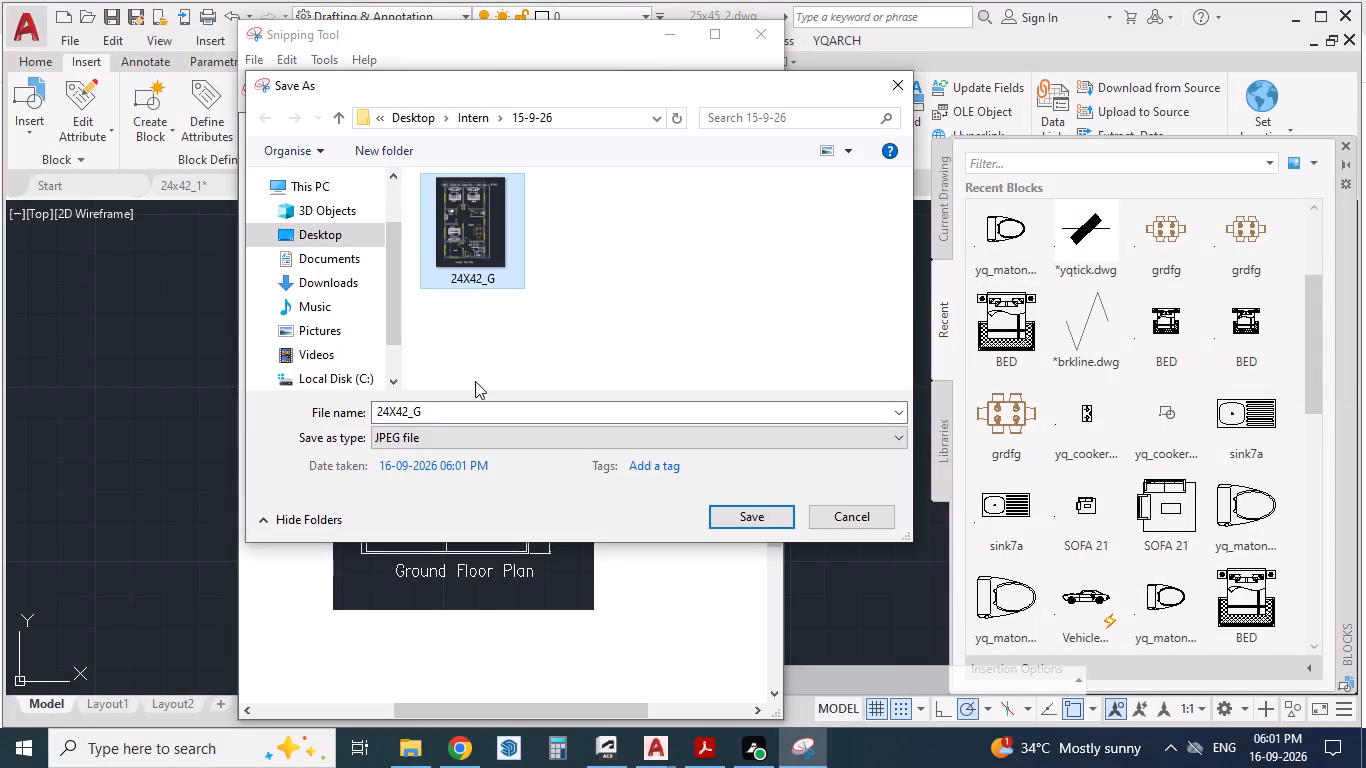
{"action": "left_click", "coordinate": [434, 409]}
{"action": "left_click", "coordinate": [431, 409]}
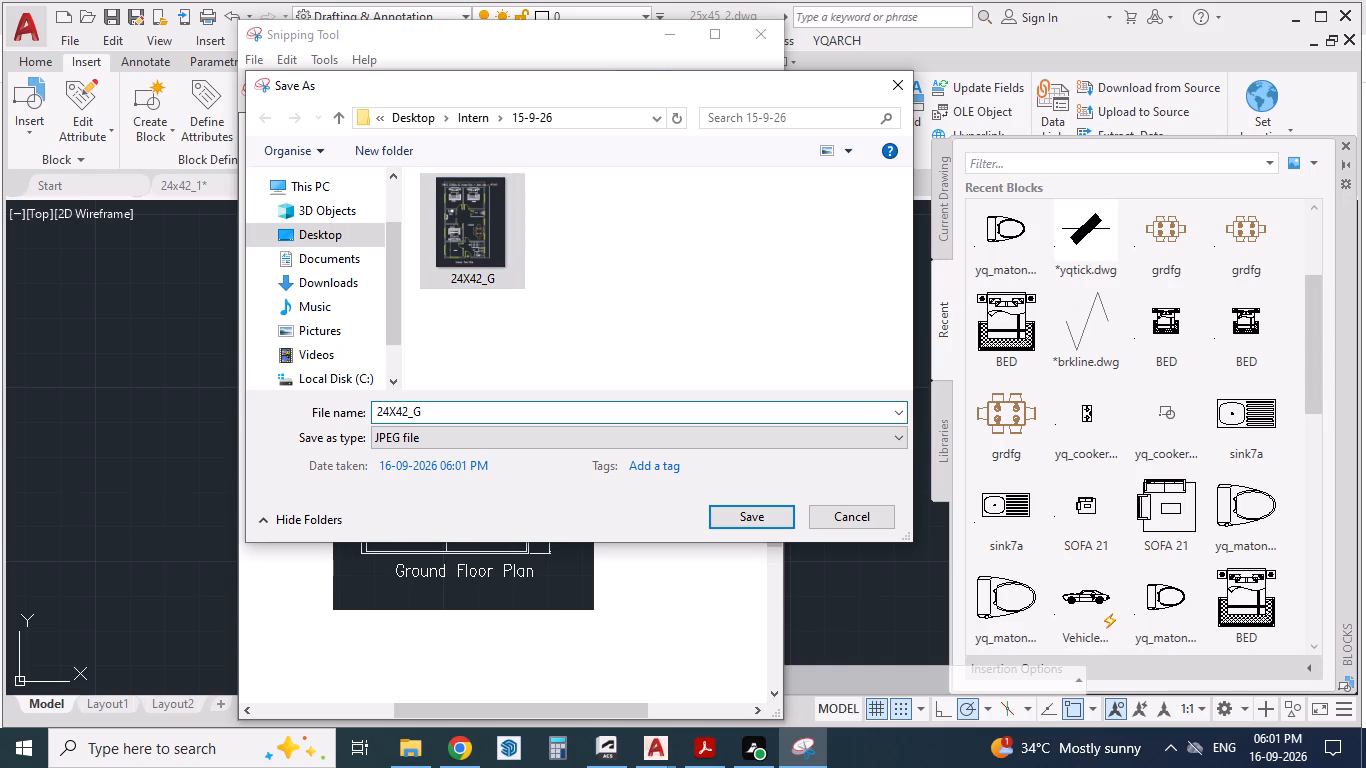
{"action": "left_click", "coordinate": [482, 404]}
{"action": "type", "text": "FLO"}
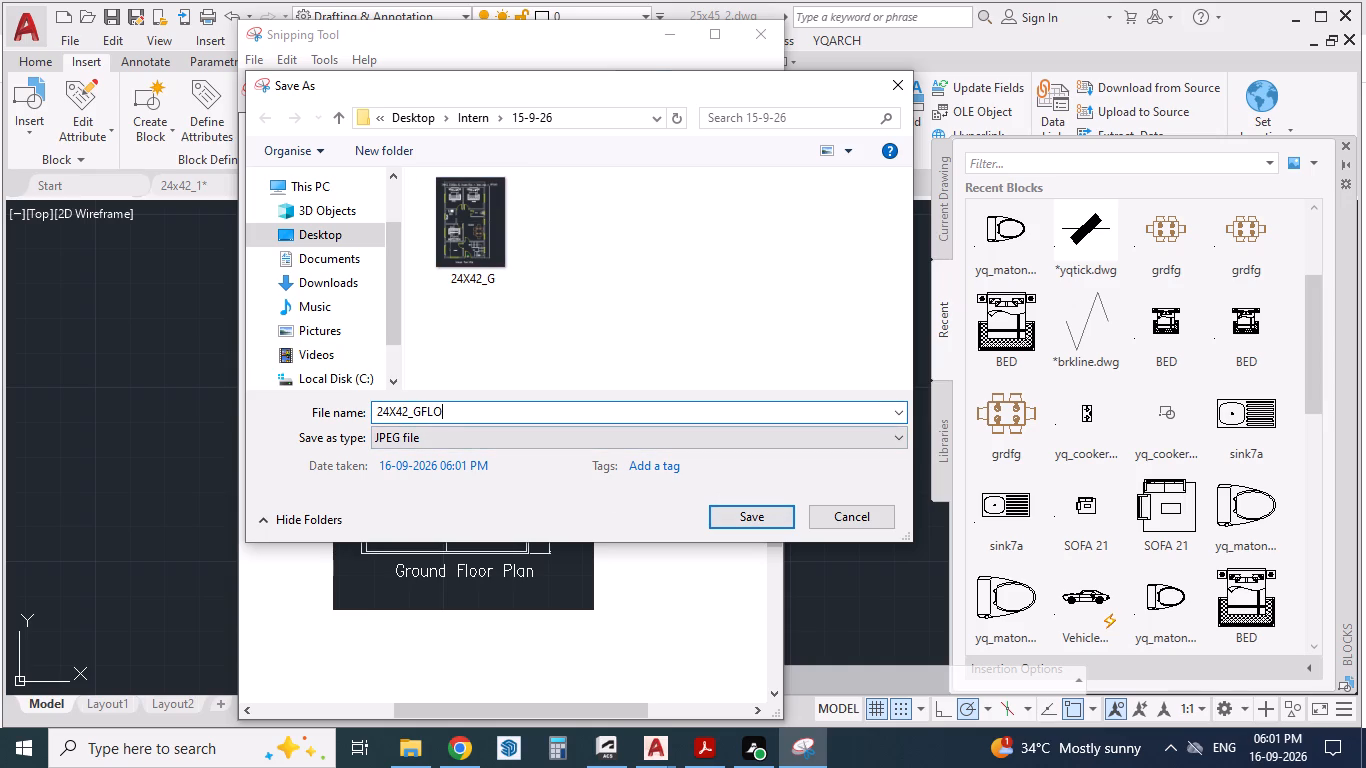
{"action": "type", "text": "OR"}
{"action": "left_click", "coordinate": [701, 516]}
{"action": "left_click", "coordinate": [735, 515]}
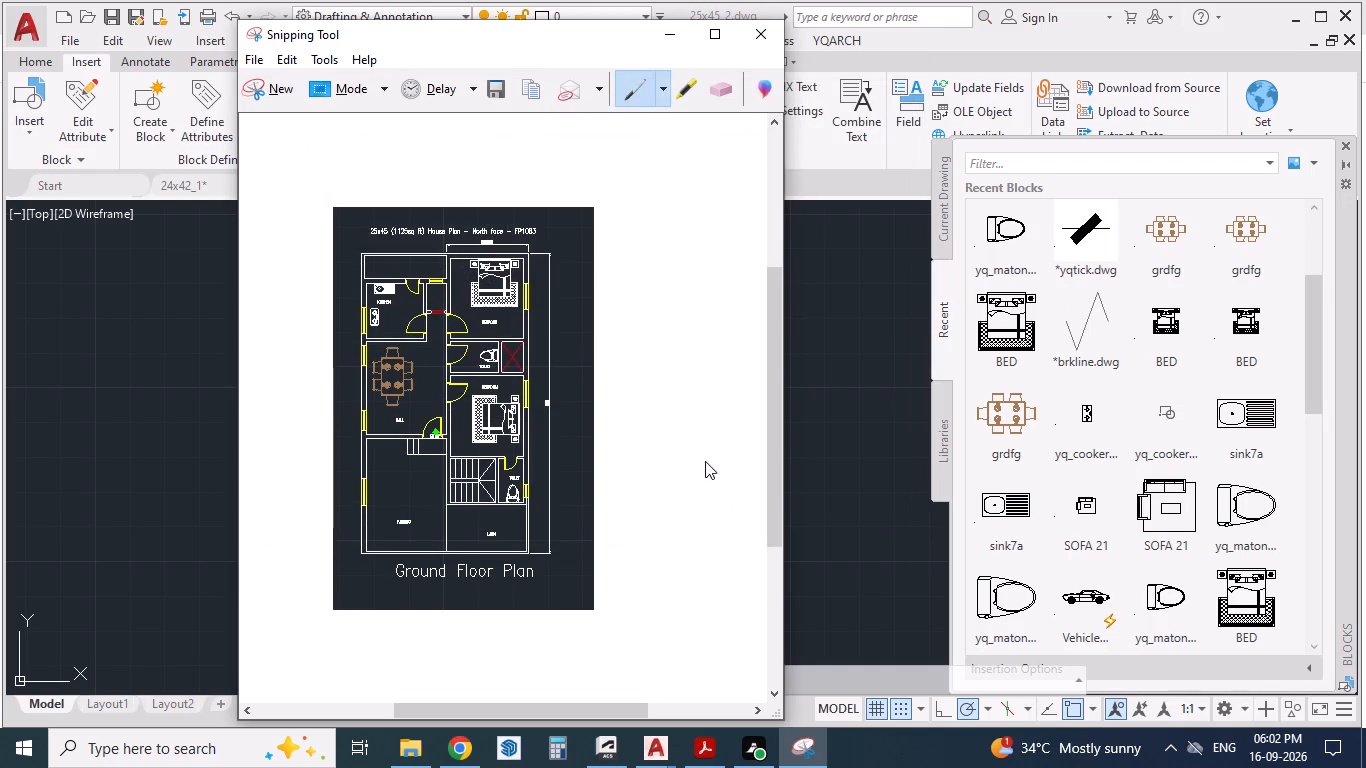